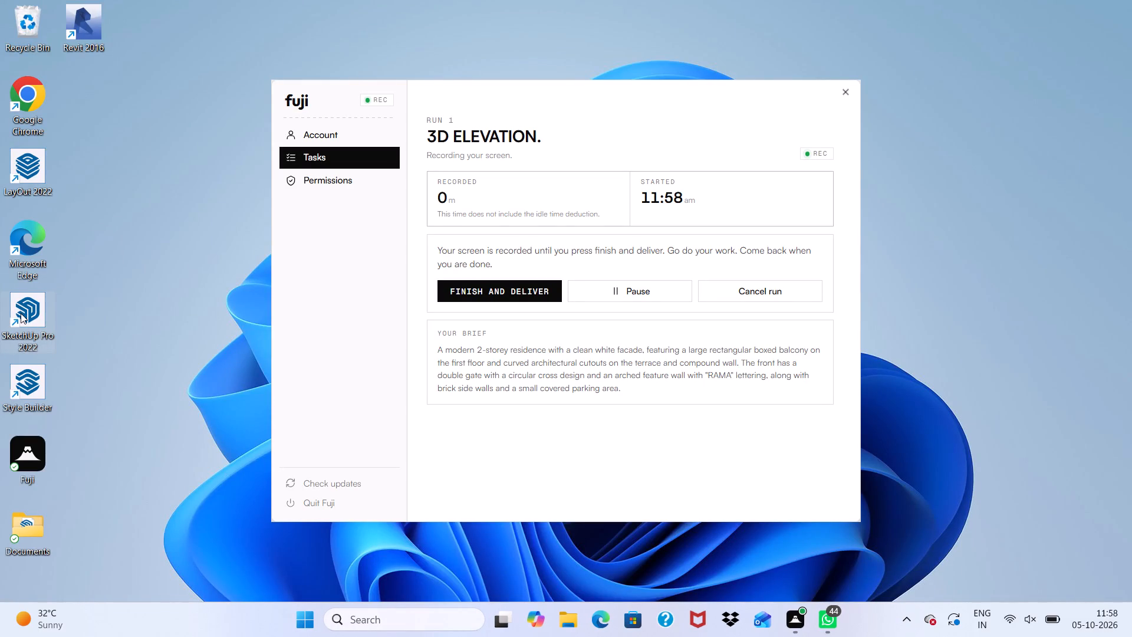
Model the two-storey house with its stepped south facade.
Launch SketchUp Pro 2022 from the desktop and bring its welcome window to the front.
left_click(27, 313)
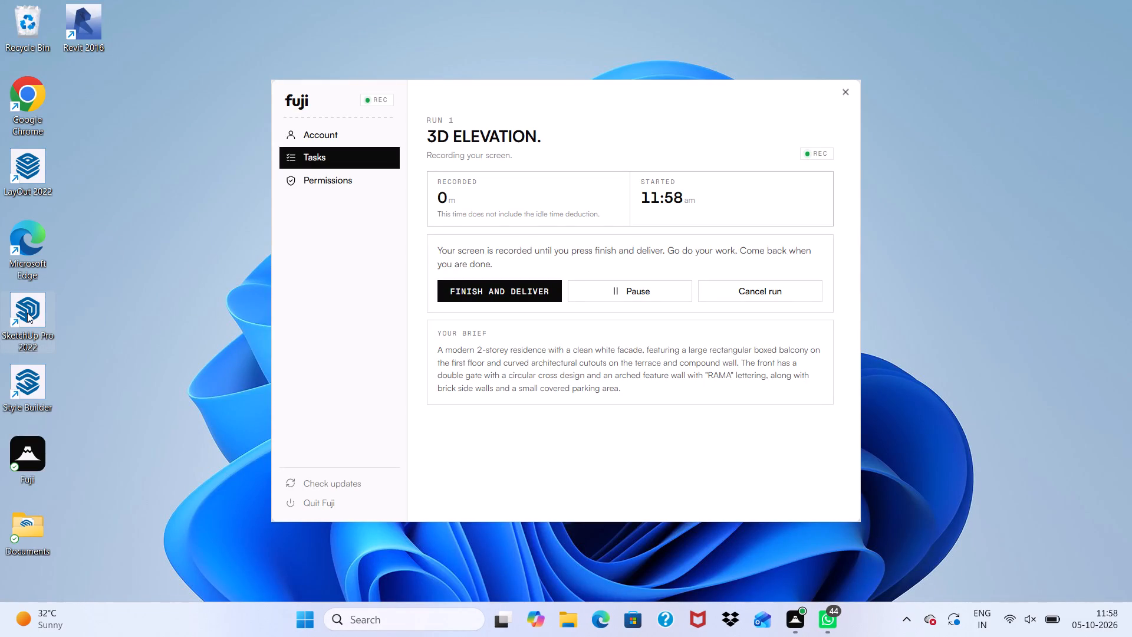
left_click(27, 313)
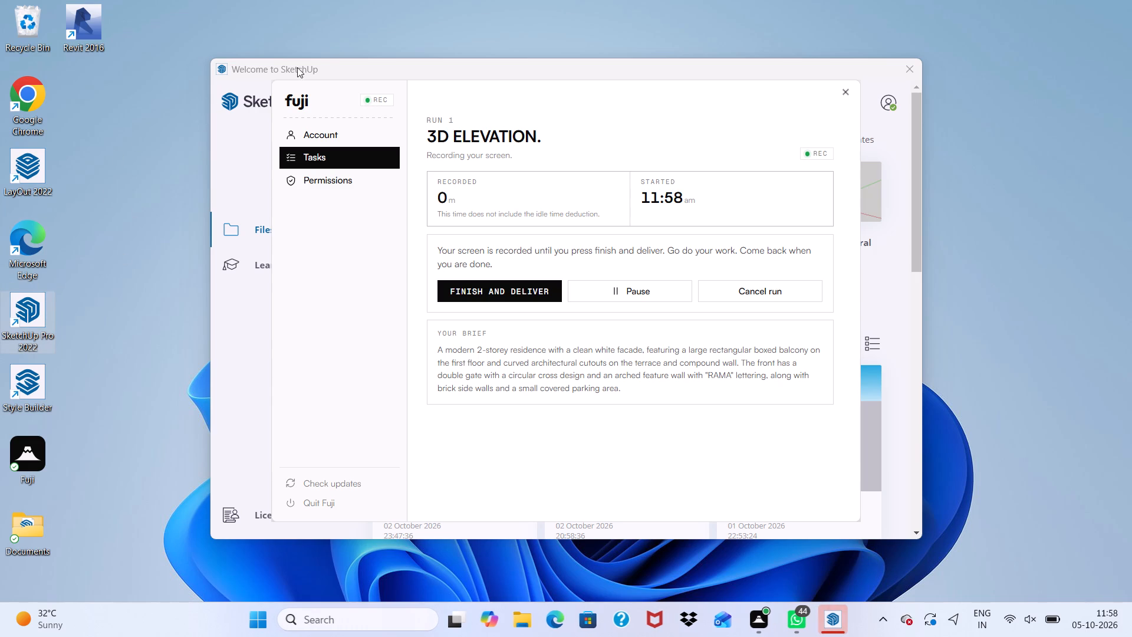
scroll(333, 59, "up", 3)
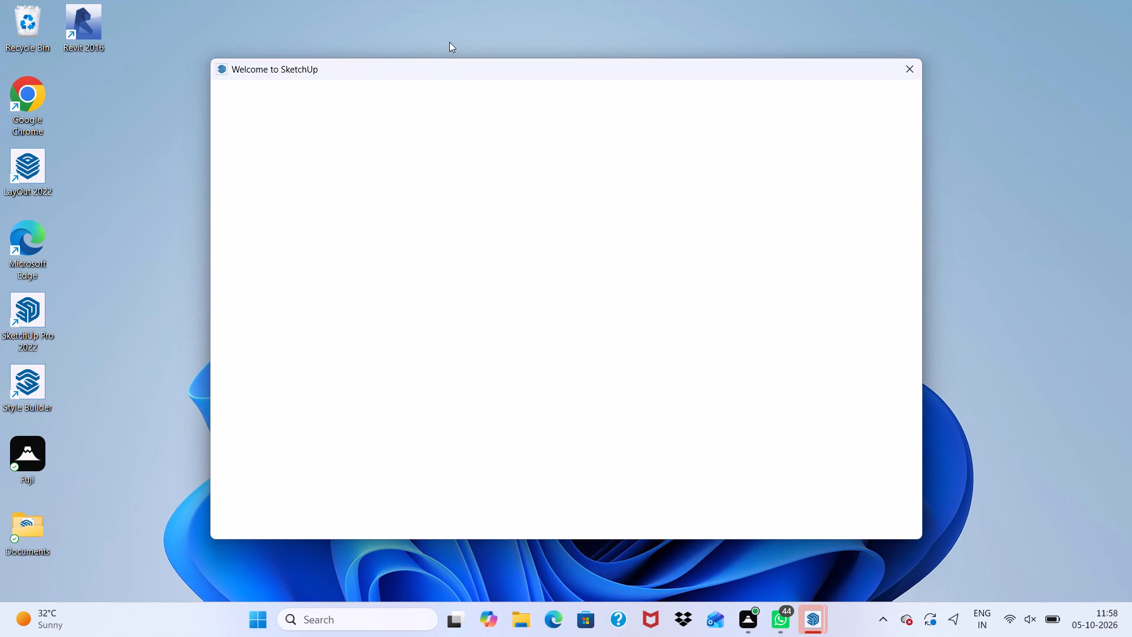
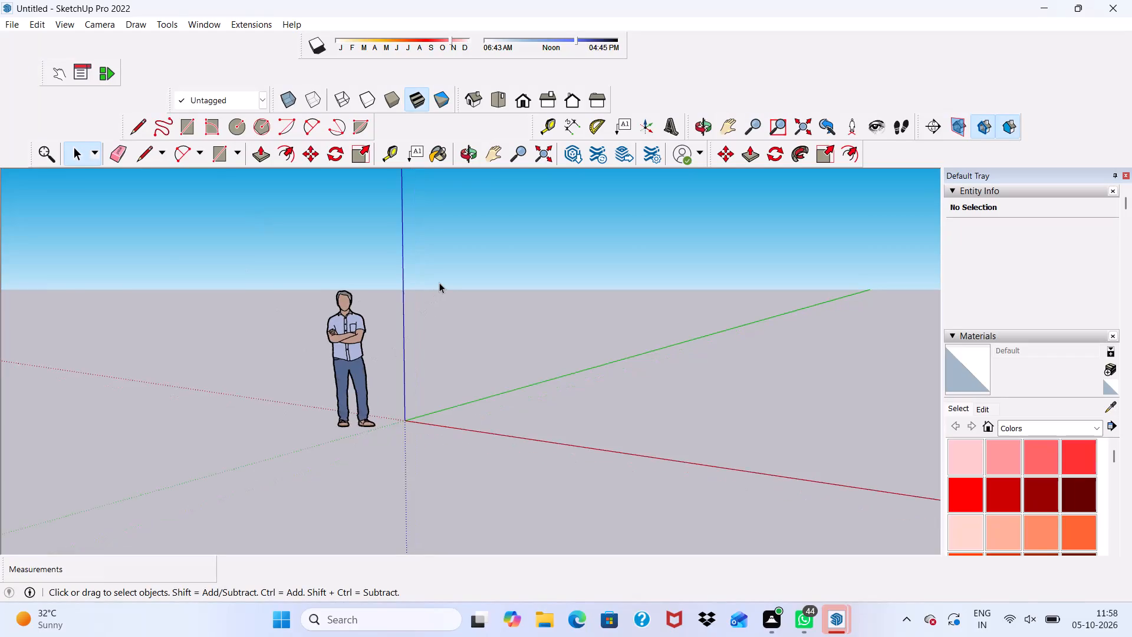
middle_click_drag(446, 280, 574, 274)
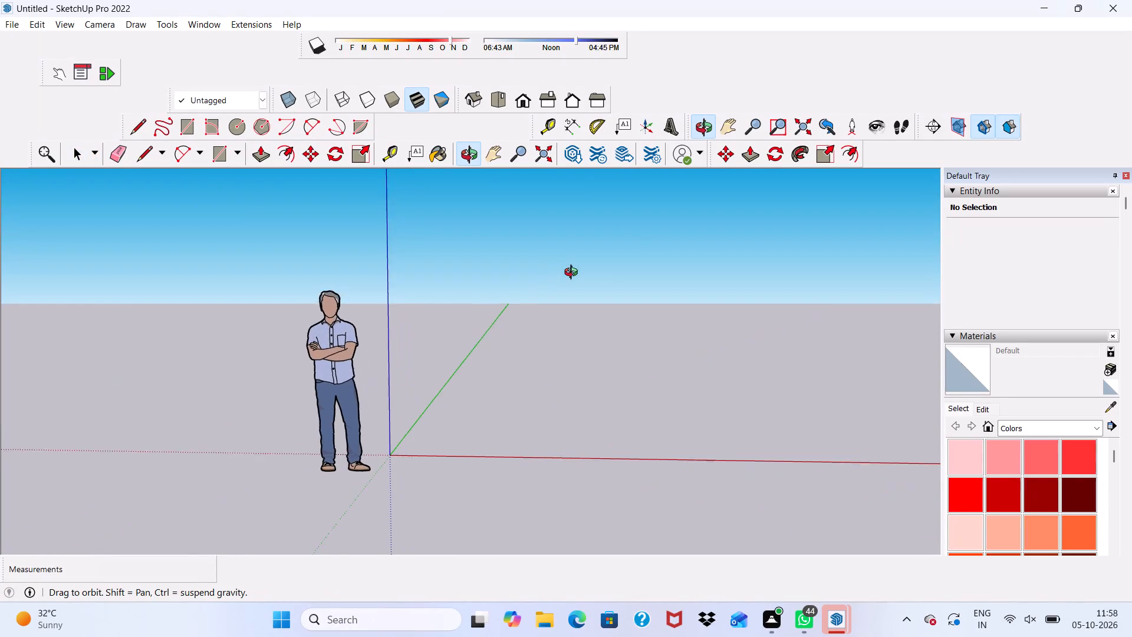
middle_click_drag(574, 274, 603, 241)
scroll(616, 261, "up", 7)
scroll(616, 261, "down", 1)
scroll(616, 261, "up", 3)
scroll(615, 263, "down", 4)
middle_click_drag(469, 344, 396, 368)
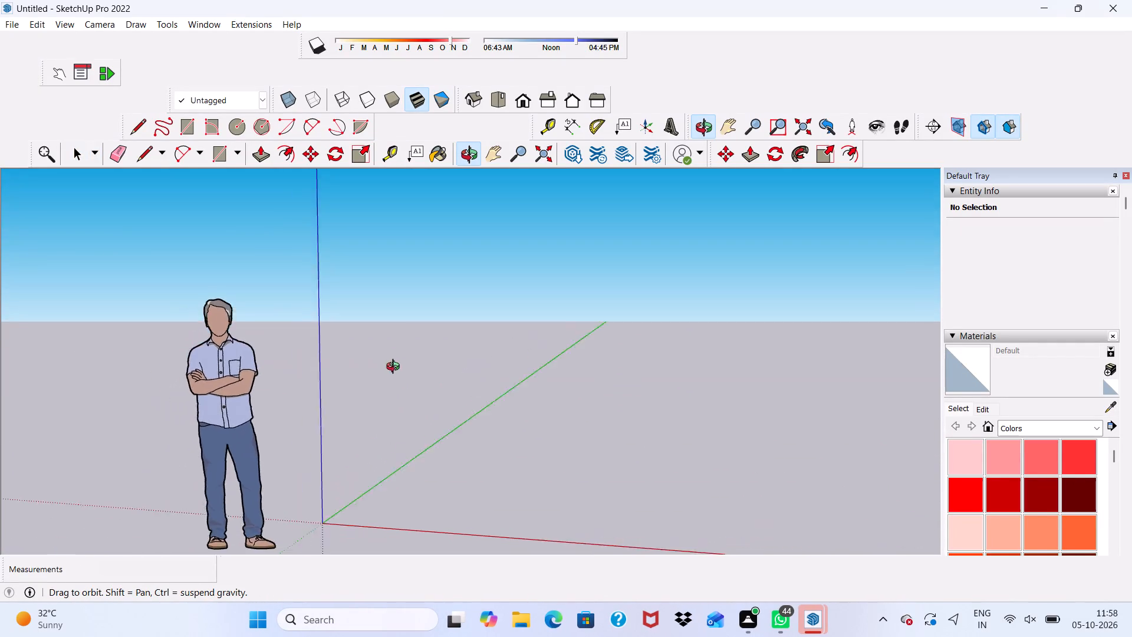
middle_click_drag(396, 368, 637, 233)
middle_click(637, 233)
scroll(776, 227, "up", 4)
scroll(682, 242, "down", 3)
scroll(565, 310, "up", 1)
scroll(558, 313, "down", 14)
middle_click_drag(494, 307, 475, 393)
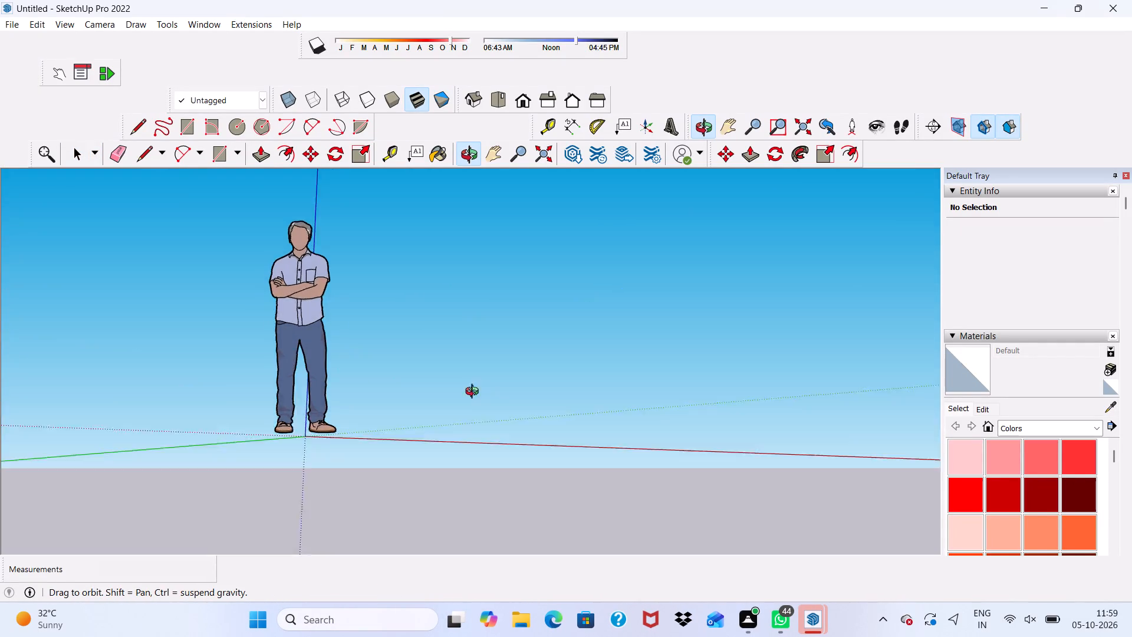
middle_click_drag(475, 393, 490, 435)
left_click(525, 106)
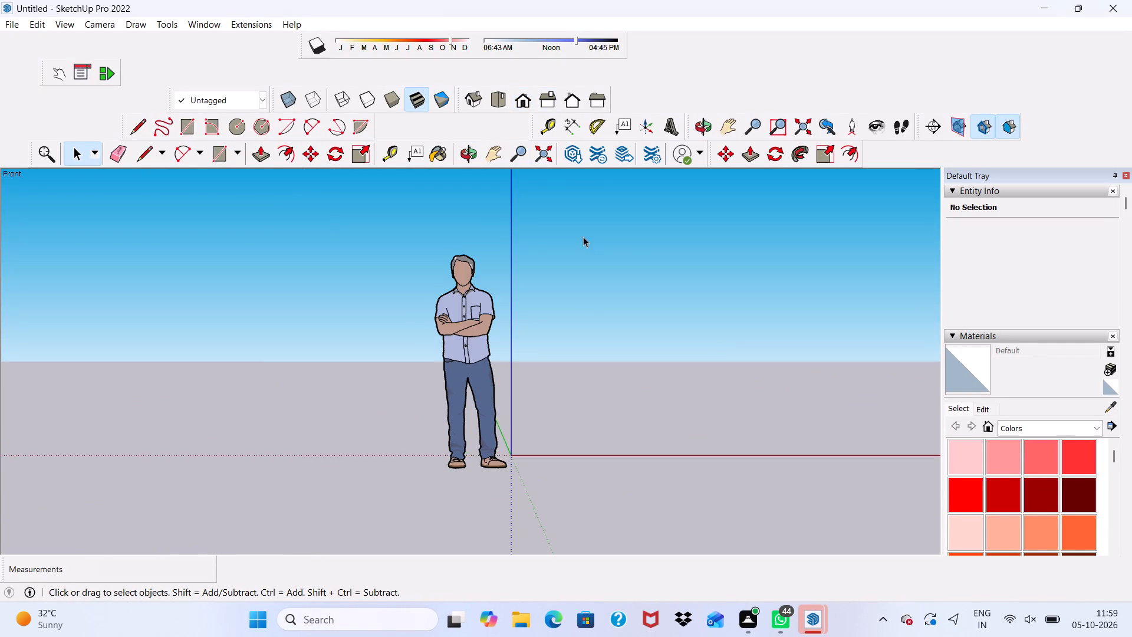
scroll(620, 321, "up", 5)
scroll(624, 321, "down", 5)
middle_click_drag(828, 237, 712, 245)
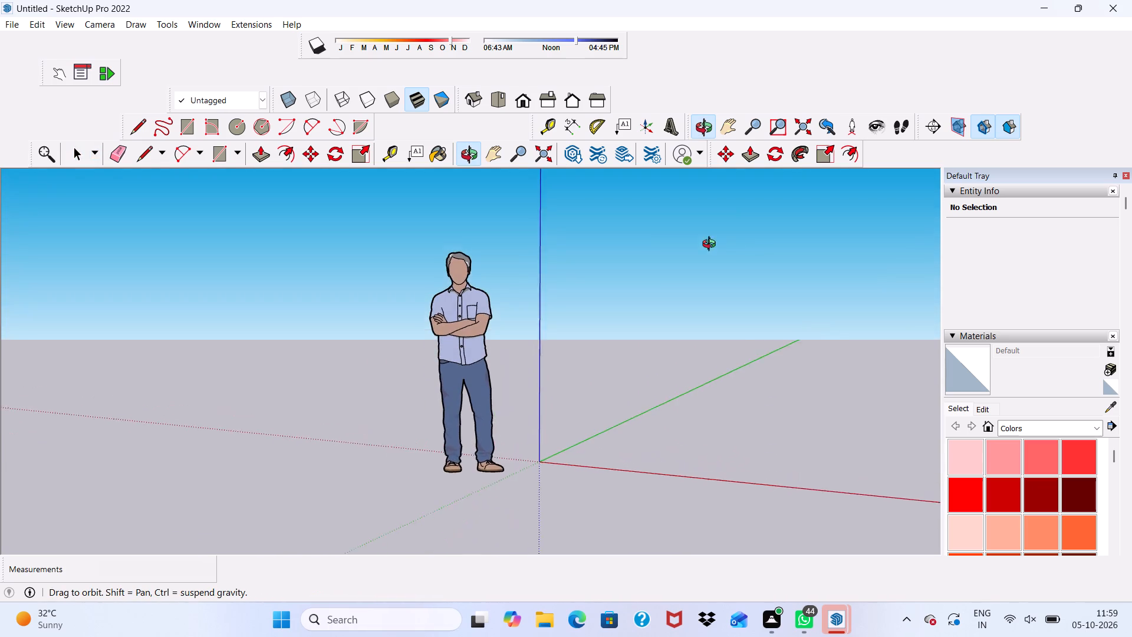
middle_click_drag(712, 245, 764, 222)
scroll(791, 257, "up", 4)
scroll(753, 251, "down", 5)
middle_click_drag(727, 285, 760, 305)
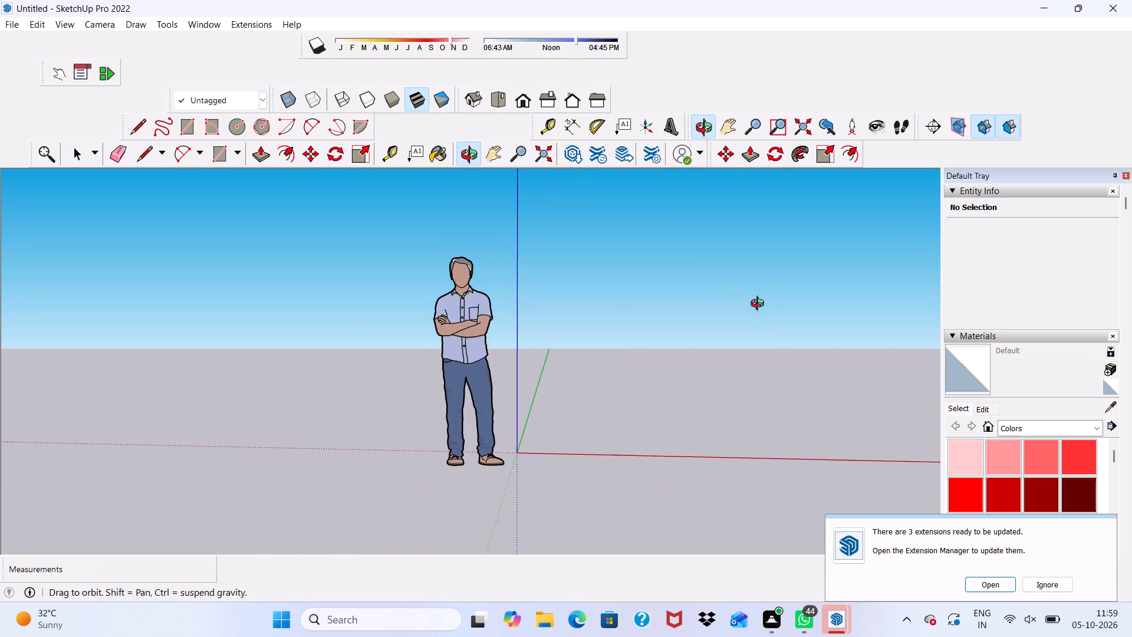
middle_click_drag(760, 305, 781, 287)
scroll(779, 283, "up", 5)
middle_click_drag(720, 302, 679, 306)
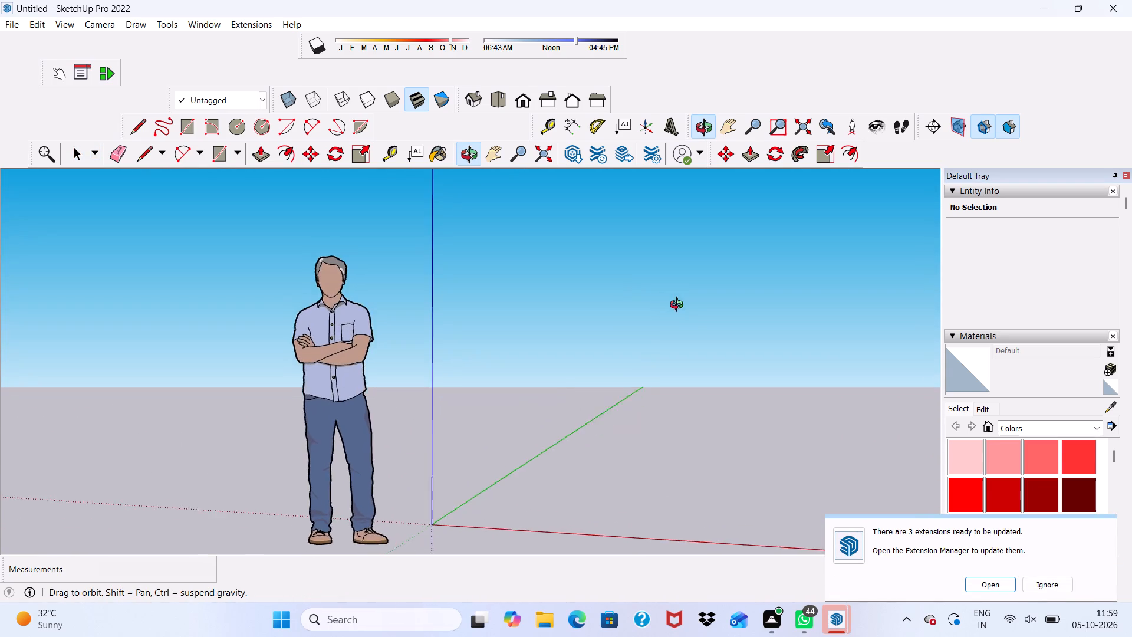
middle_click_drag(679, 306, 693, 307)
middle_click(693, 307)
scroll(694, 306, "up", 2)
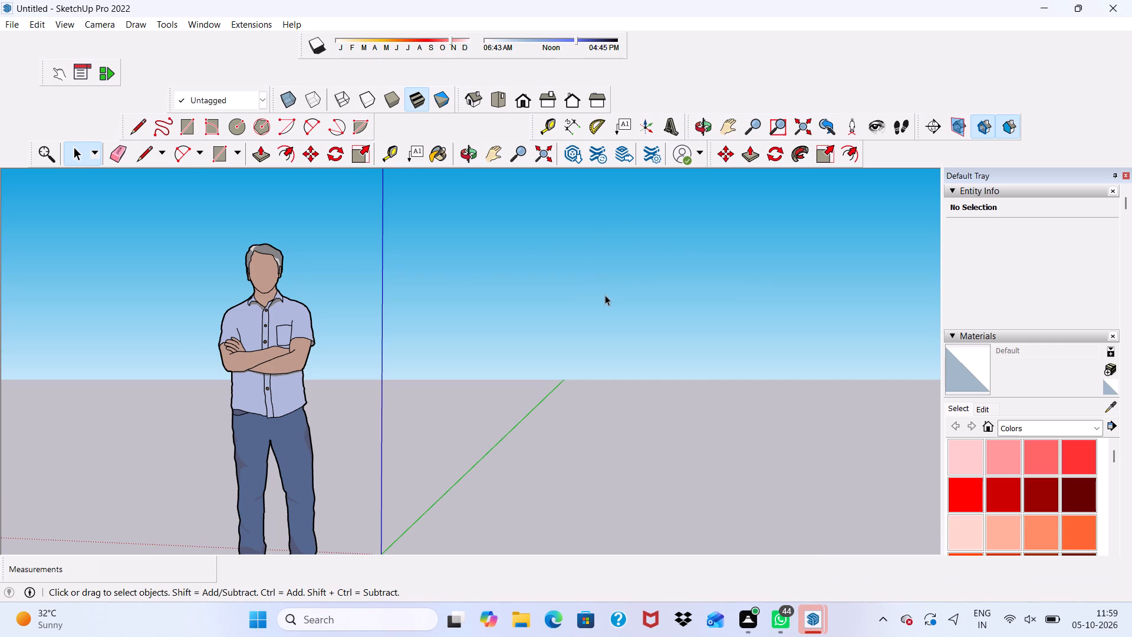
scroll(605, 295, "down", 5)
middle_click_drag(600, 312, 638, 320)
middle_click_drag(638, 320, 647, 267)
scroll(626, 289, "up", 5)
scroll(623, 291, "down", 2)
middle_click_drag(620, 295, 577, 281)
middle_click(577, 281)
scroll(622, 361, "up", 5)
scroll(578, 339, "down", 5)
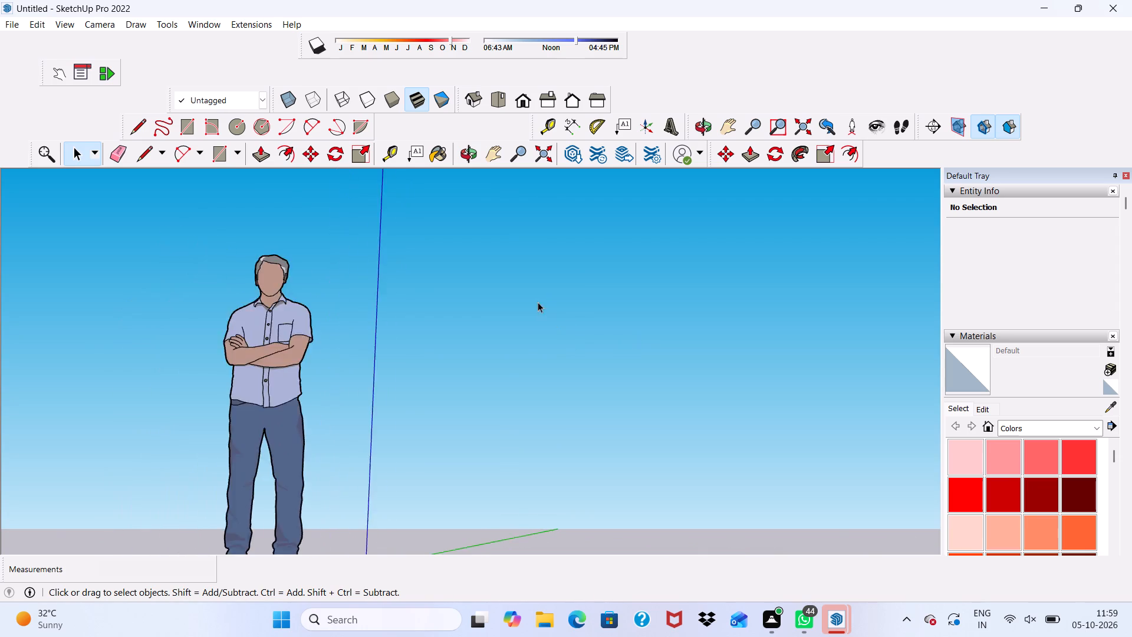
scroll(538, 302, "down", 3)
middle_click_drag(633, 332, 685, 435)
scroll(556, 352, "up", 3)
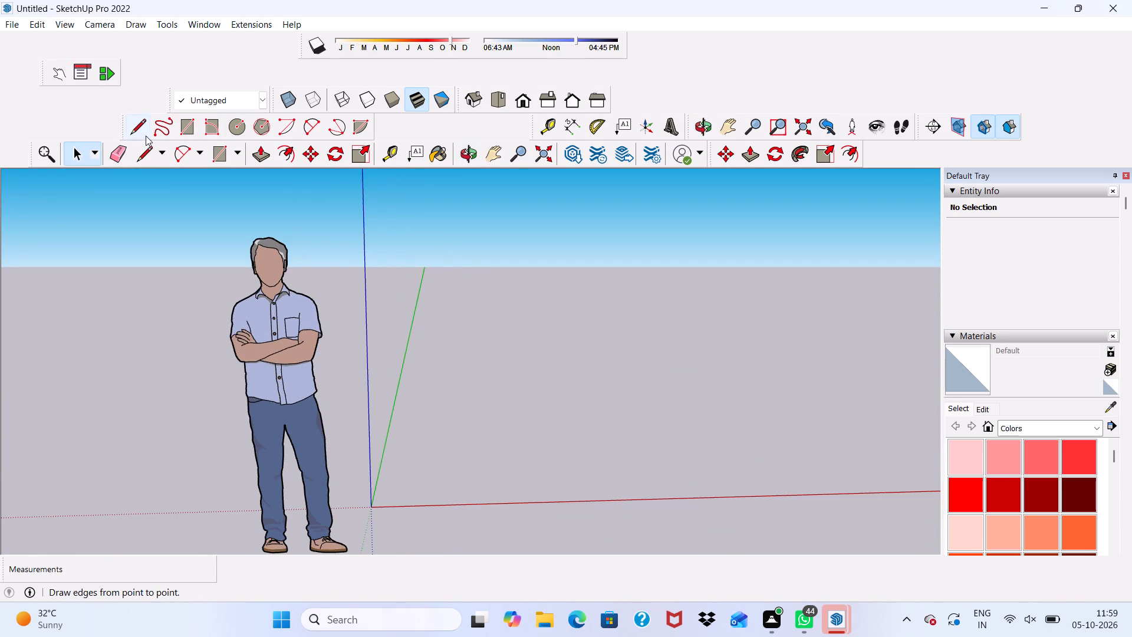
Draw a 50' by 50' rectangle flat on the ground plane beside the scale figure.
left_click(192, 131)
scroll(594, 395, "up", 5)
scroll(529, 352, "up", 2)
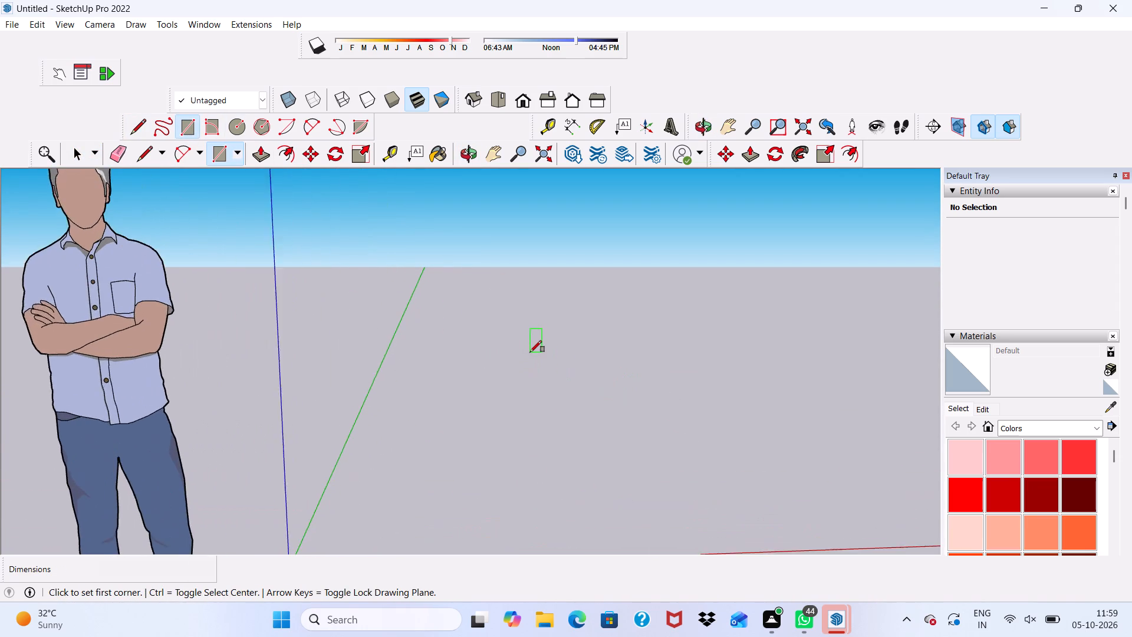
middle_click_drag(530, 352, 528, 357)
scroll(528, 357, "down", 1)
scroll(538, 349, "up", 4)
scroll(537, 358, "down", 1)
scroll(537, 367, "up", 1)
scroll(536, 373, "down", 1)
scroll(529, 380, "up", 1)
scroll(524, 383, "down", 5)
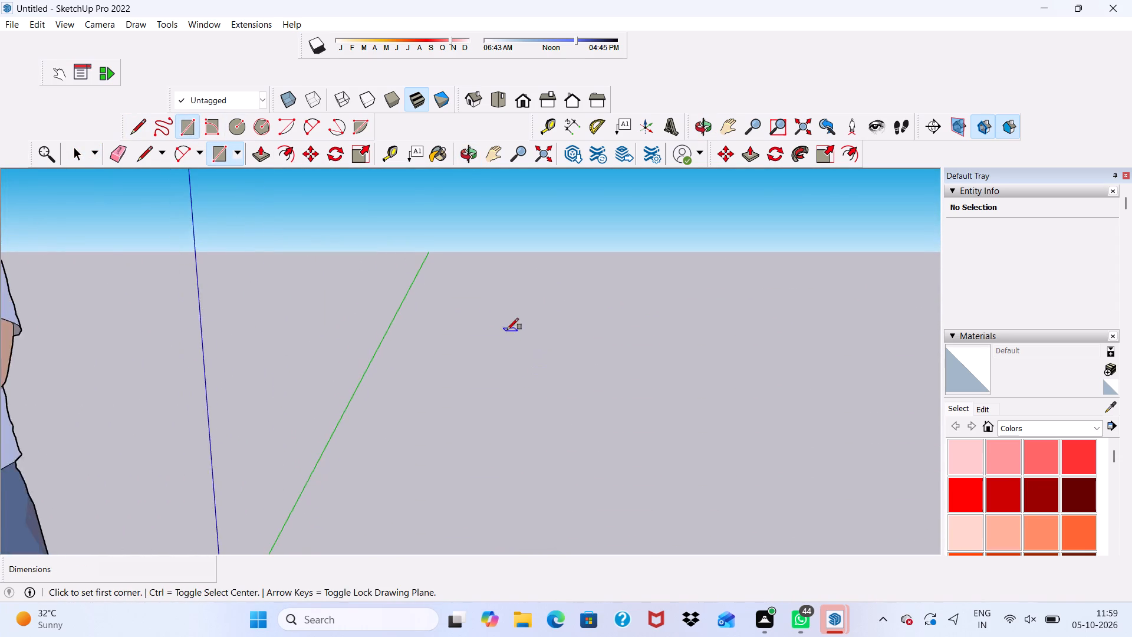
scroll(507, 330, "down", 3)
middle_click_drag(529, 363, 630, 334)
left_click(521, 101)
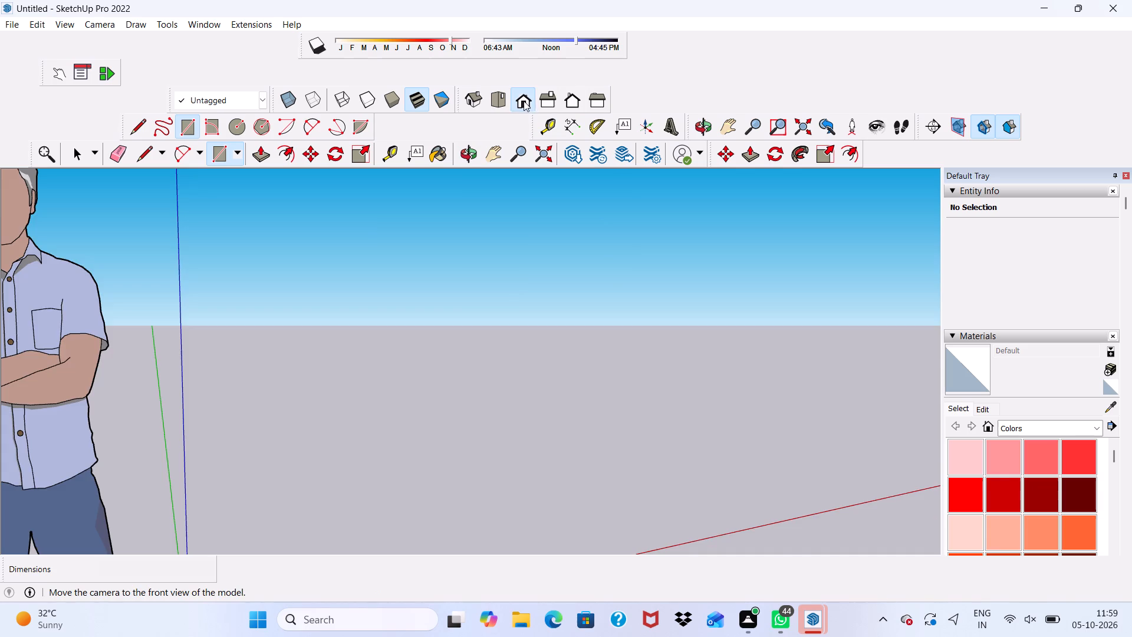
scroll(608, 278, "down", 5)
scroll(765, 340, "up", 5)
middle_click_drag(731, 398, 761, 439)
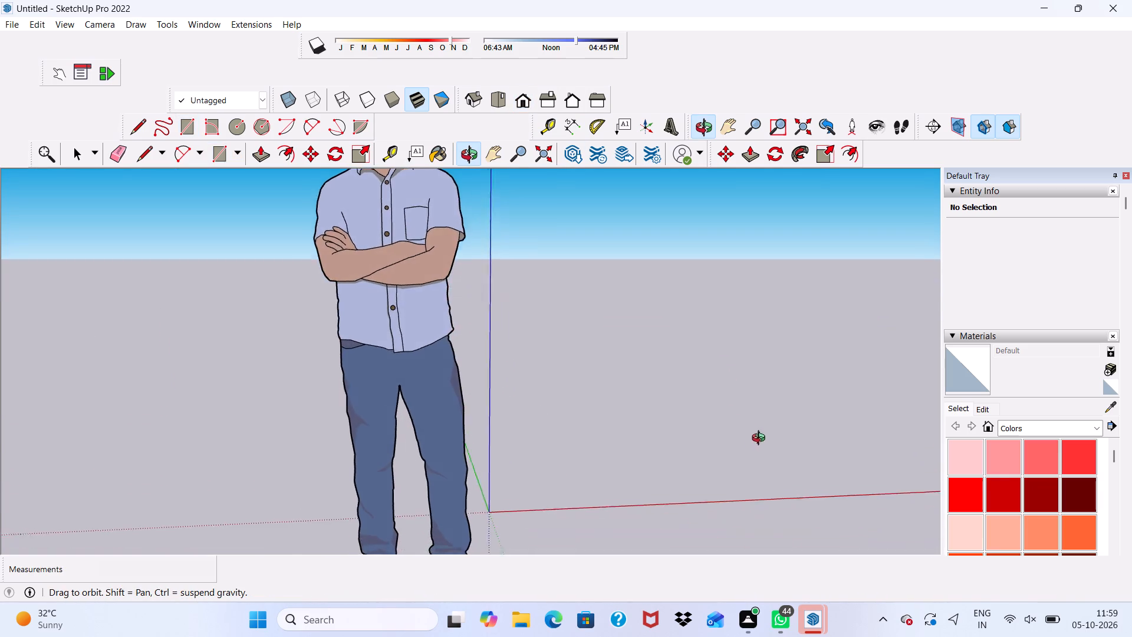
middle_click_drag(761, 439, 761, 422)
scroll(747, 329, "up", 6)
scroll(599, 344, "up", 4)
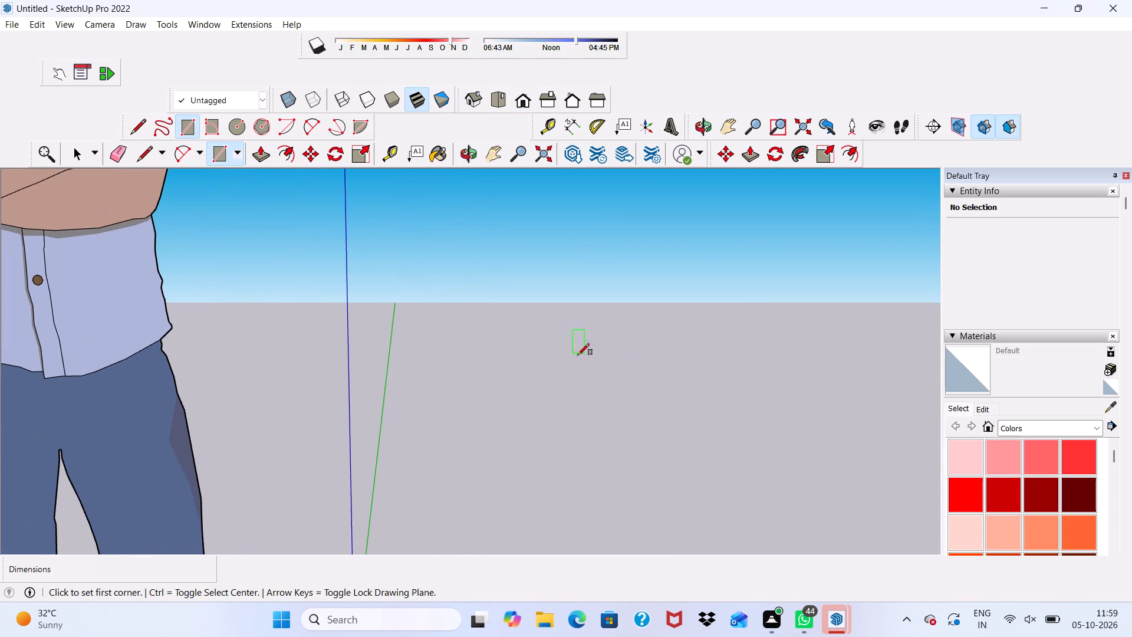
middle_click_drag(581, 357, 598, 402)
scroll(559, 382, "up", 6)
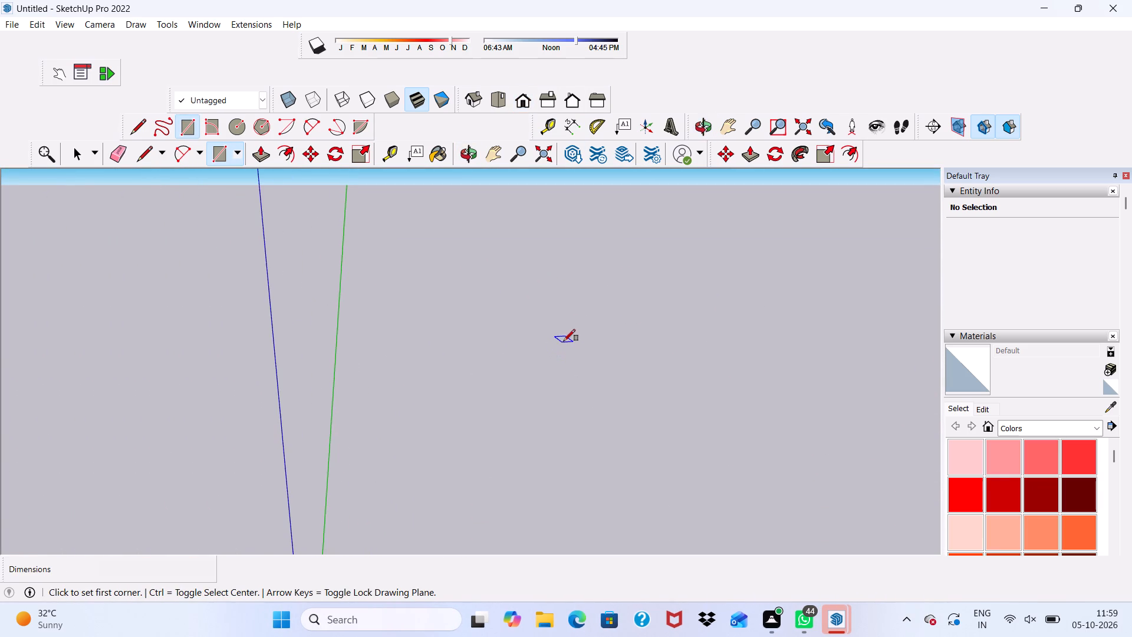
left_click(564, 340)
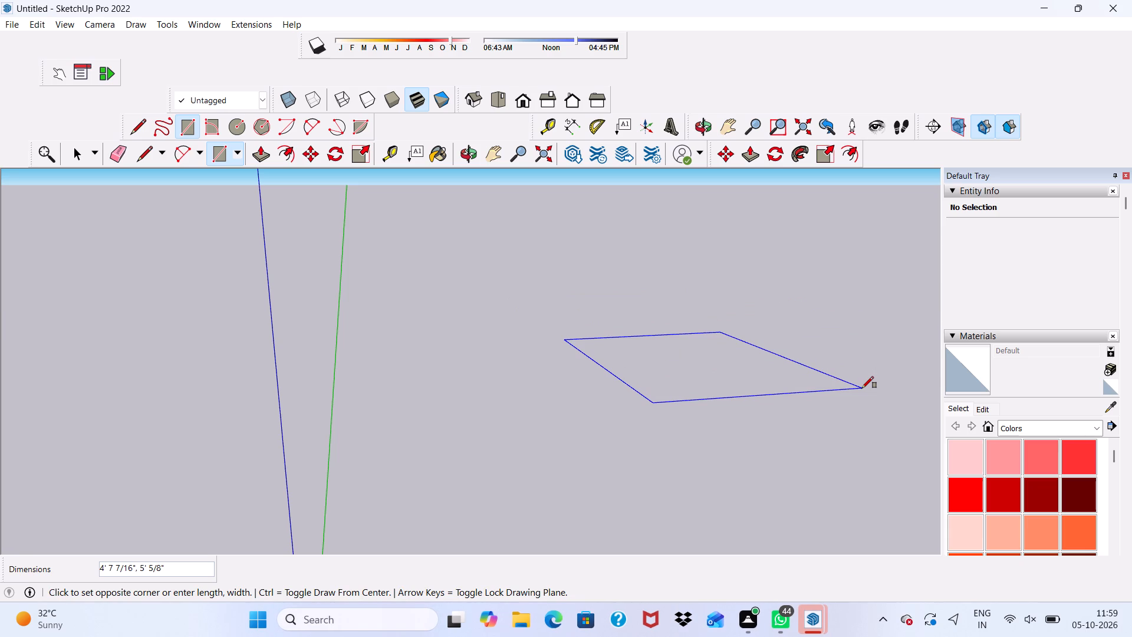
type("50")
type("',50'")
key("Return")
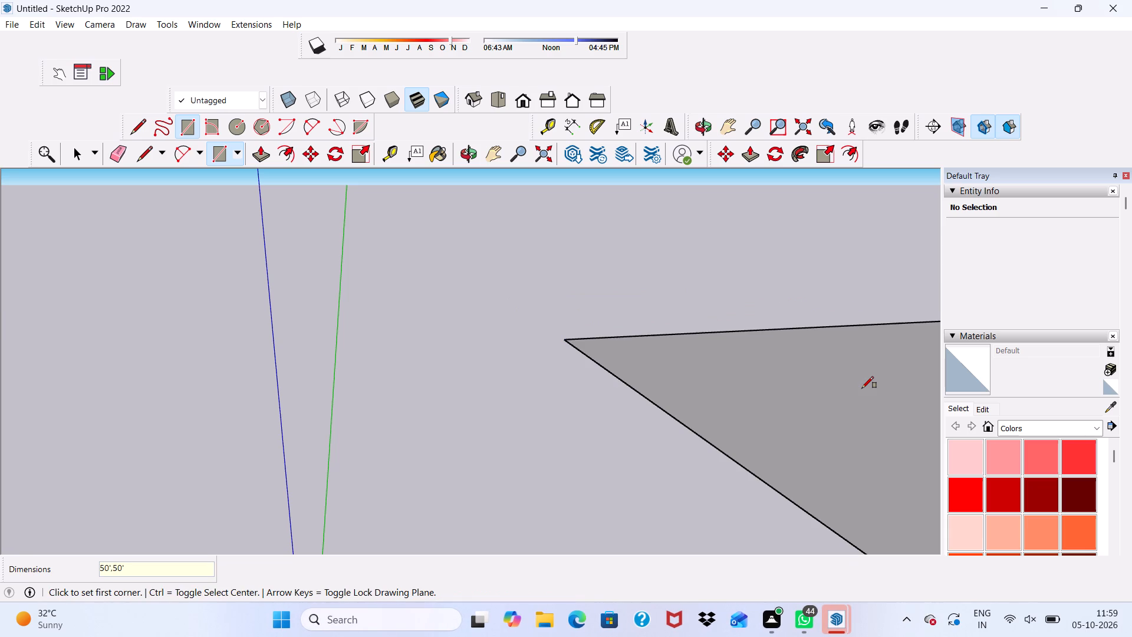
scroll(840, 393, "down", 7)
key("space")
Move the 50' square face freehand off the red axis, toward the far end of the green axis.
scroll(781, 350, "down", 3)
scroll(779, 350, "up", 1)
scroll(778, 352, "down", 2)
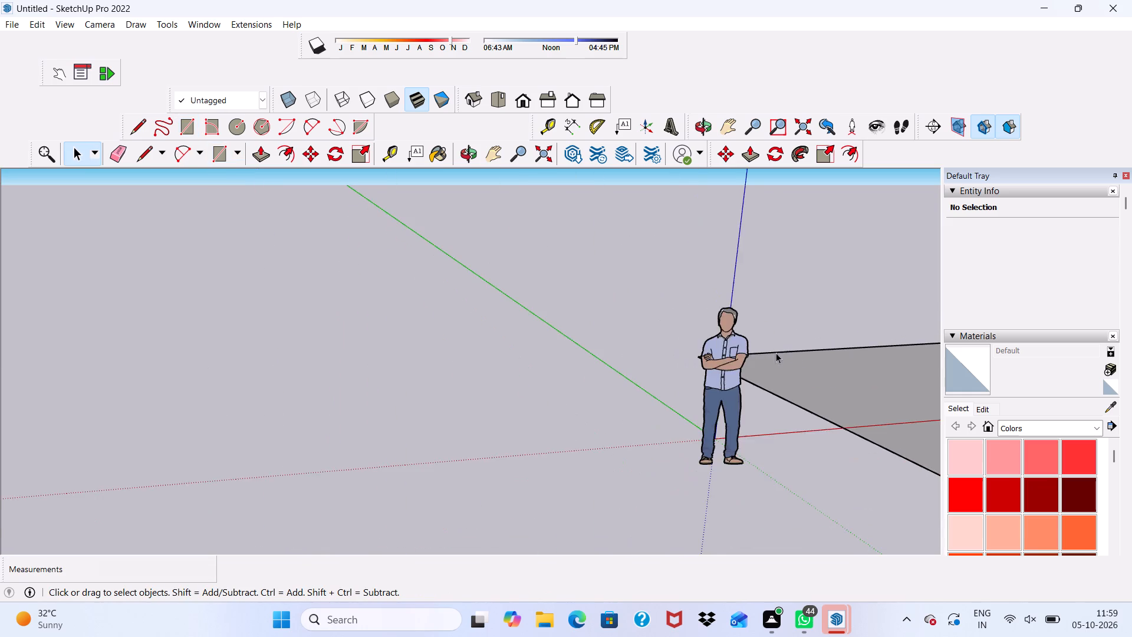
scroll(776, 353, "down", 6)
middle_click_drag(926, 290, 718, 258)
scroll(768, 271, "down", 3)
scroll(719, 297, "up", 1)
scroll(713, 300, "down", 6)
scroll(683, 458, "up", 1)
scroll(737, 468, "down", 1)
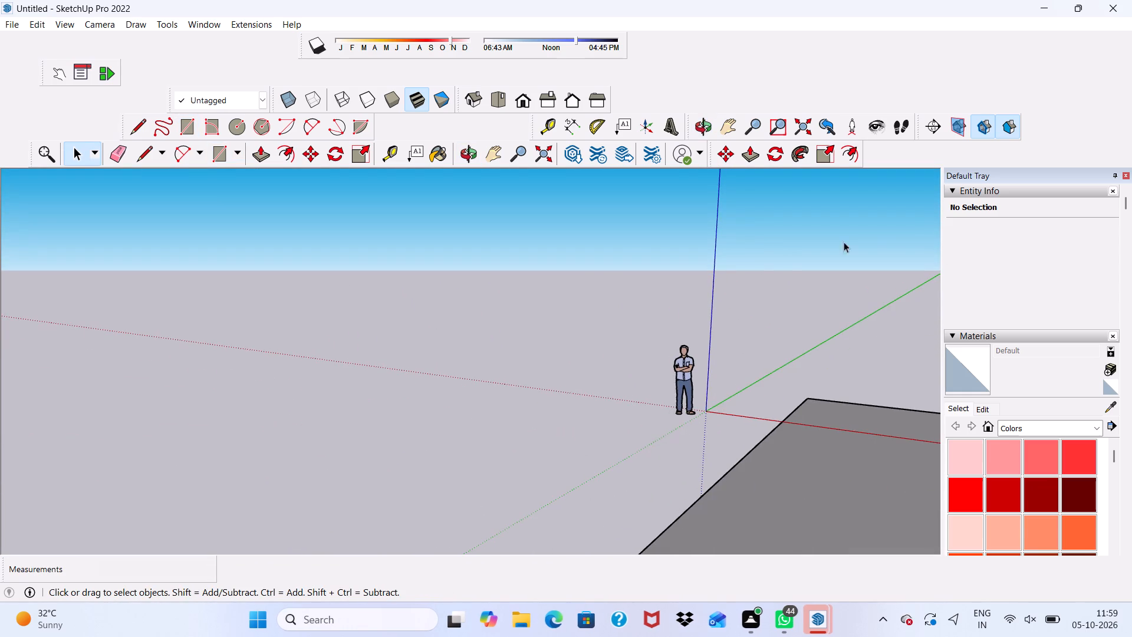
scroll(811, 297, "up", 2)
scroll(650, 304, "down", 13)
scroll(580, 341, "down", 6)
middle_click_drag(595, 351, 711, 388)
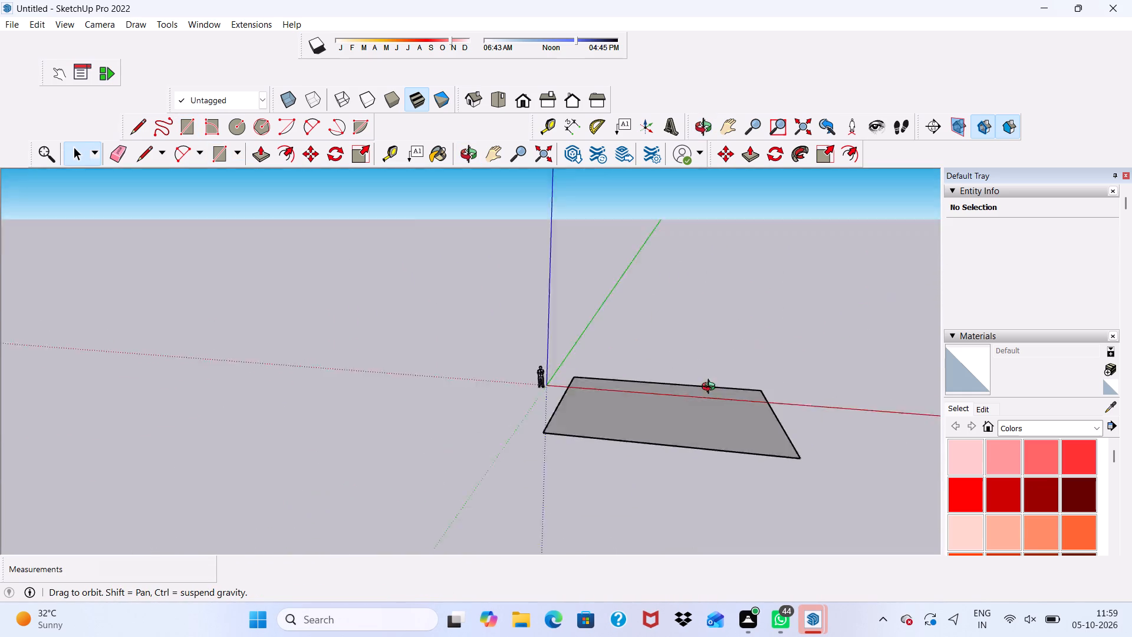
middle_click_drag(711, 388, 707, 382)
scroll(706, 380, "up", 11)
double_click(448, 429)
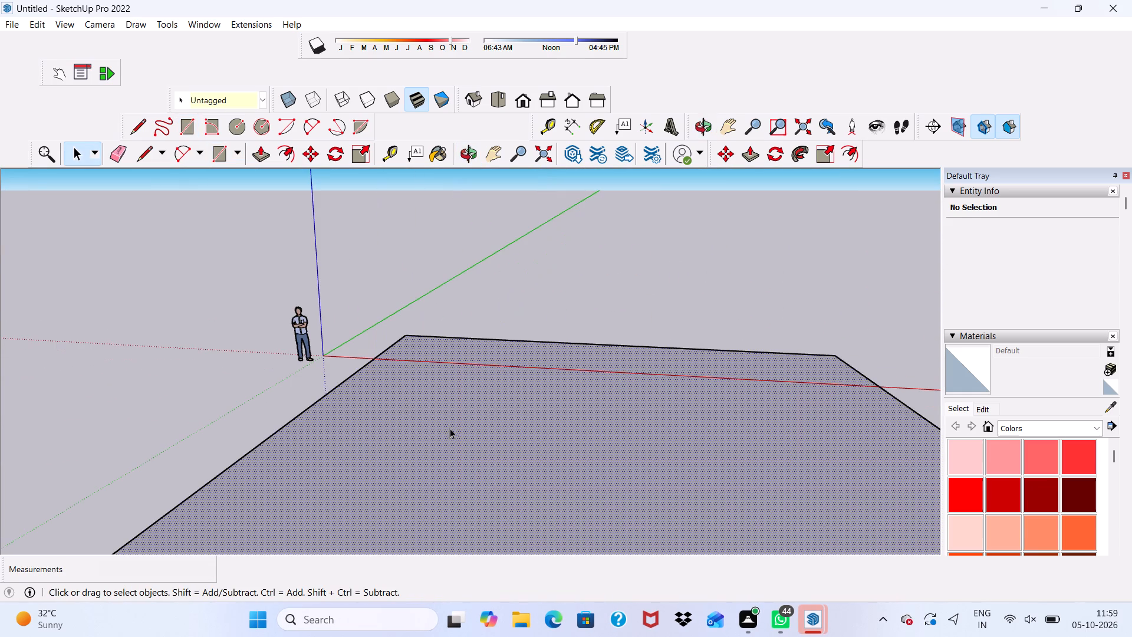
left_click(317, 153)
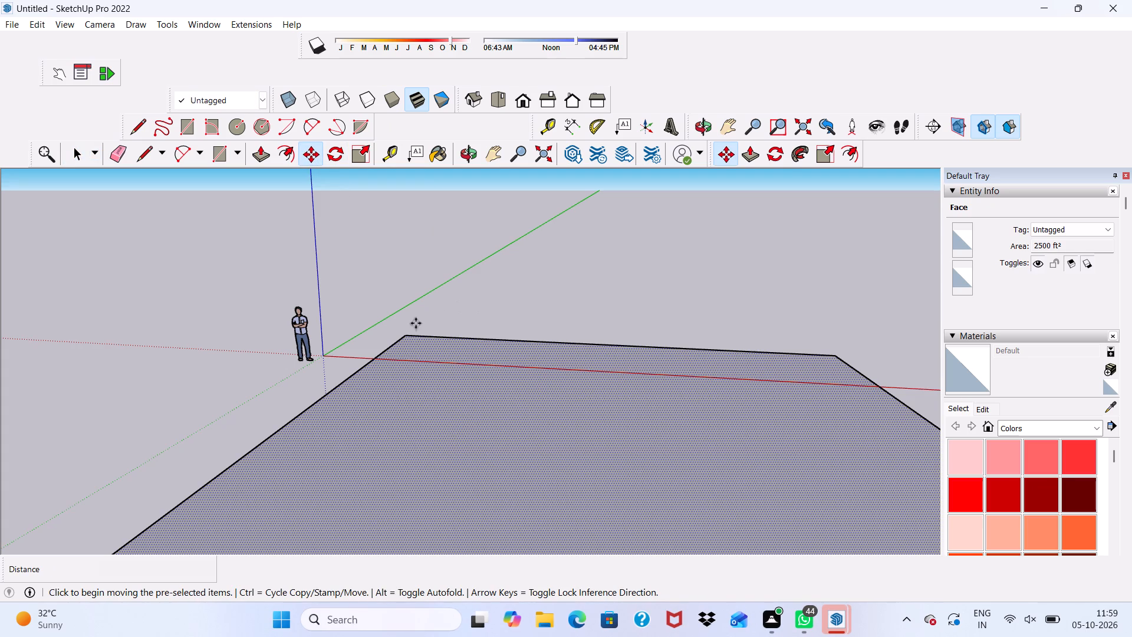
left_click_drag(404, 334, 545, 261)
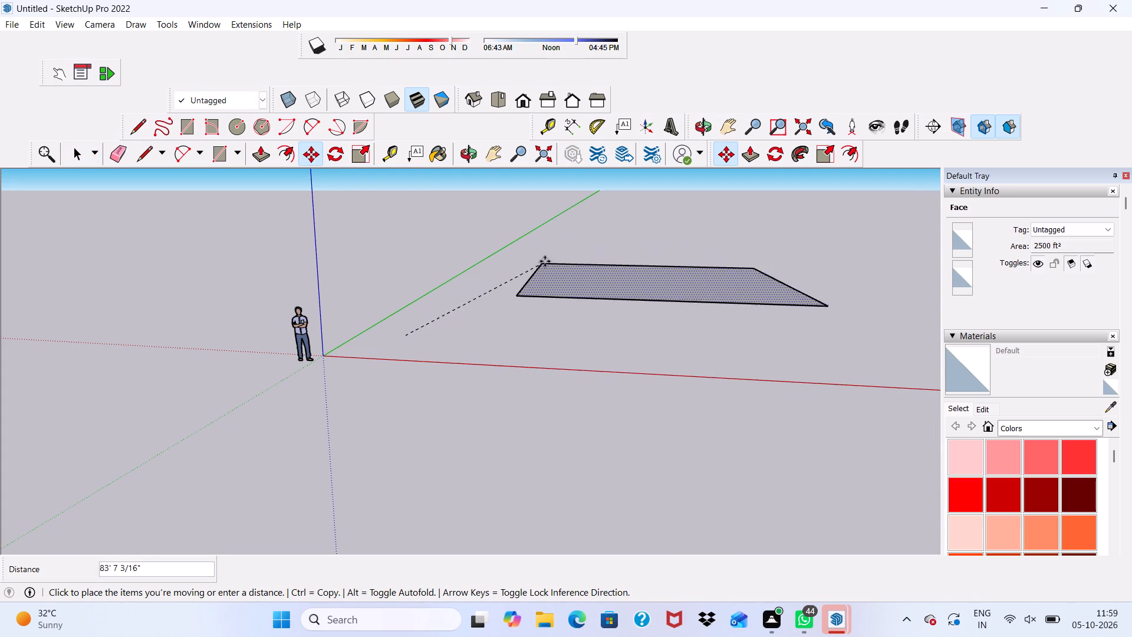
left_click_drag(545, 261, 554, 242)
left_click_drag(552, 245, 573, 215)
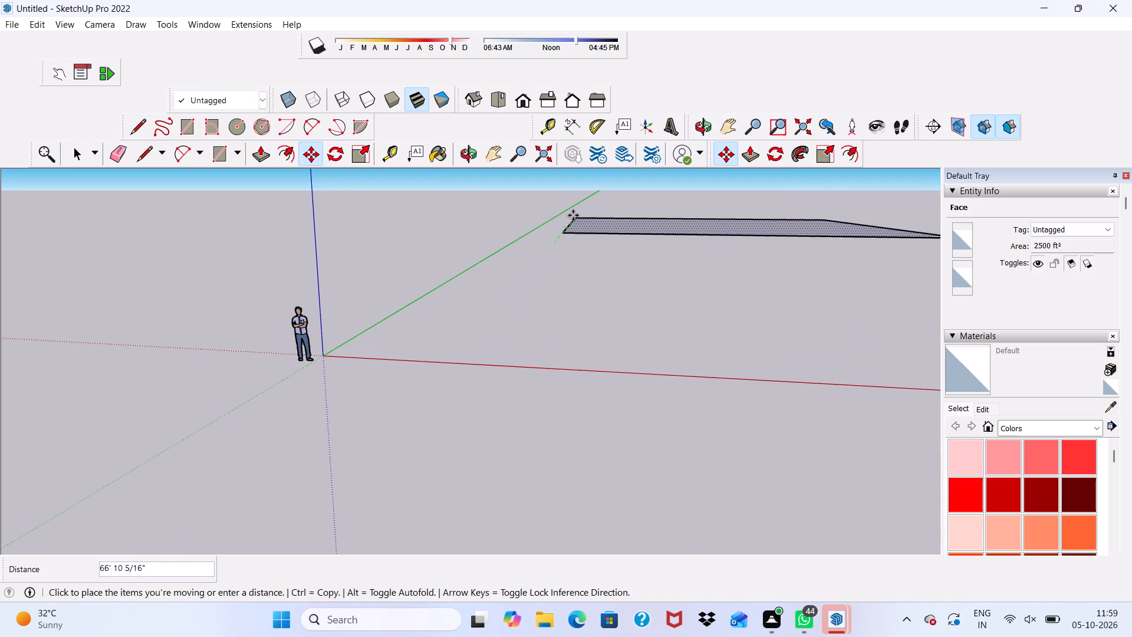
left_click_drag(573, 215, 567, 229)
key("space")
left_click(399, 252)
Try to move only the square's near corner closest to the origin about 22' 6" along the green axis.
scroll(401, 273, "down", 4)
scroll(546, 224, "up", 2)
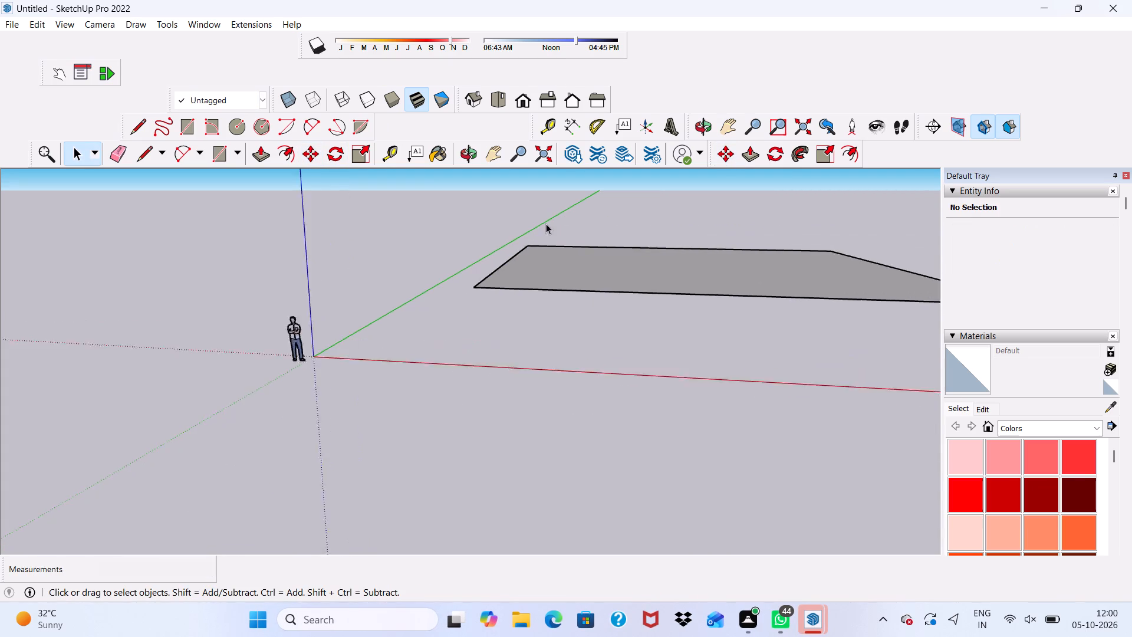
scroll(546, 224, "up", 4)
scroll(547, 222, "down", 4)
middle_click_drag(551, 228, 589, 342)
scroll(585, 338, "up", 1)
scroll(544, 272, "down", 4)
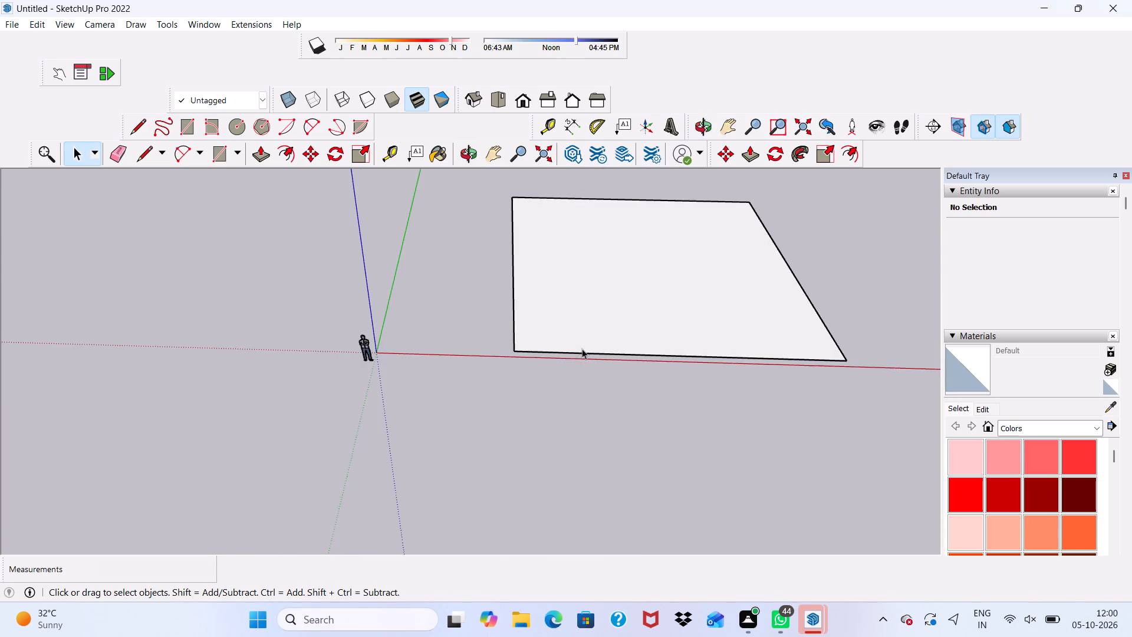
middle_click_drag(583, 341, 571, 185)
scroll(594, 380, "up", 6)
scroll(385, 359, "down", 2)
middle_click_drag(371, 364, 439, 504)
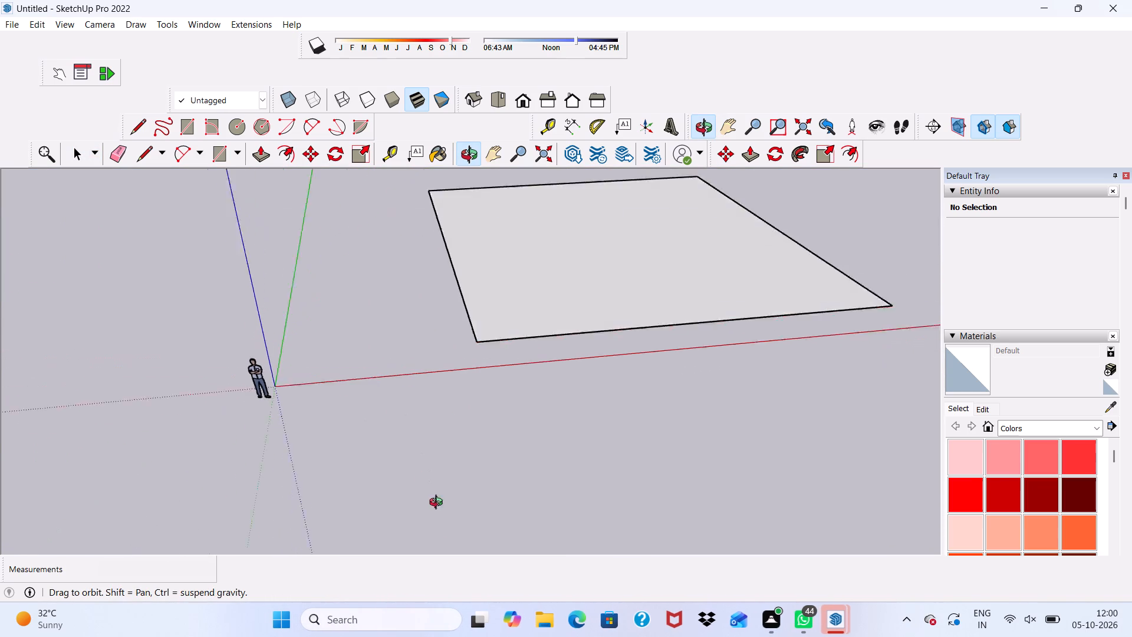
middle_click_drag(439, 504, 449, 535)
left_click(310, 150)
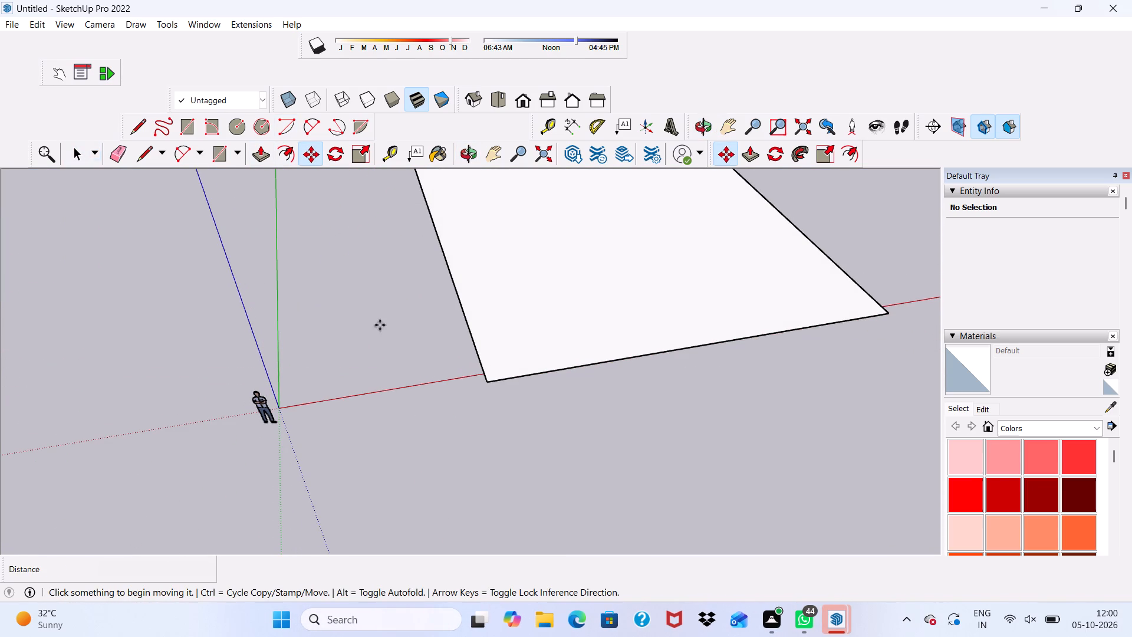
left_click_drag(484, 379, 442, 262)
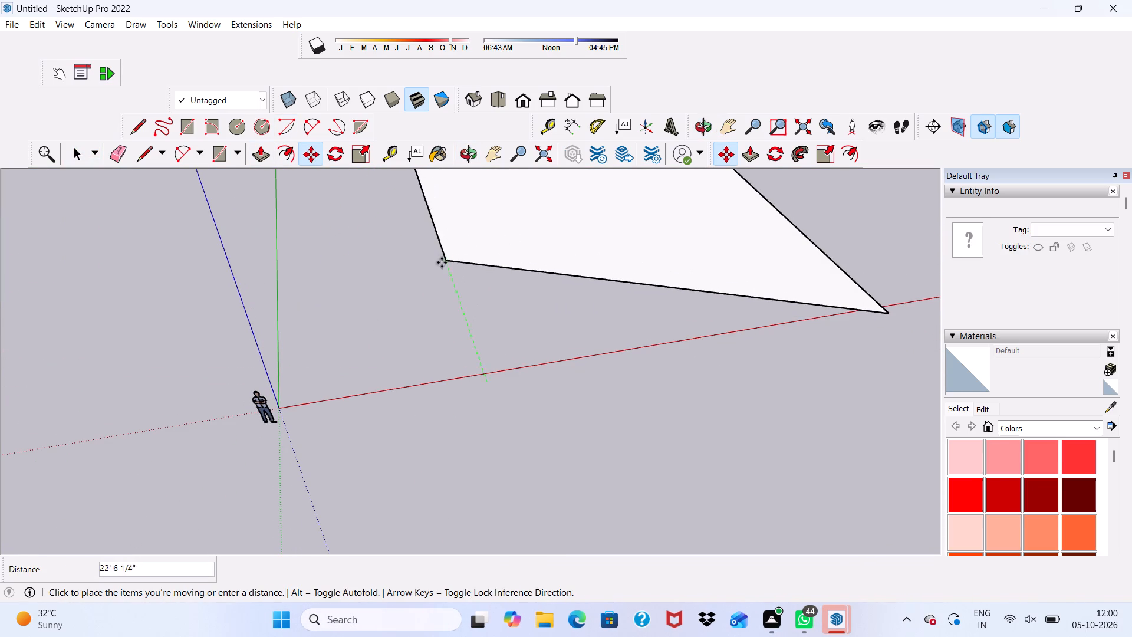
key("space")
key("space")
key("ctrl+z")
Move the whole square, face and edges together, freehand farther back from the red axis.
double_click(523, 298)
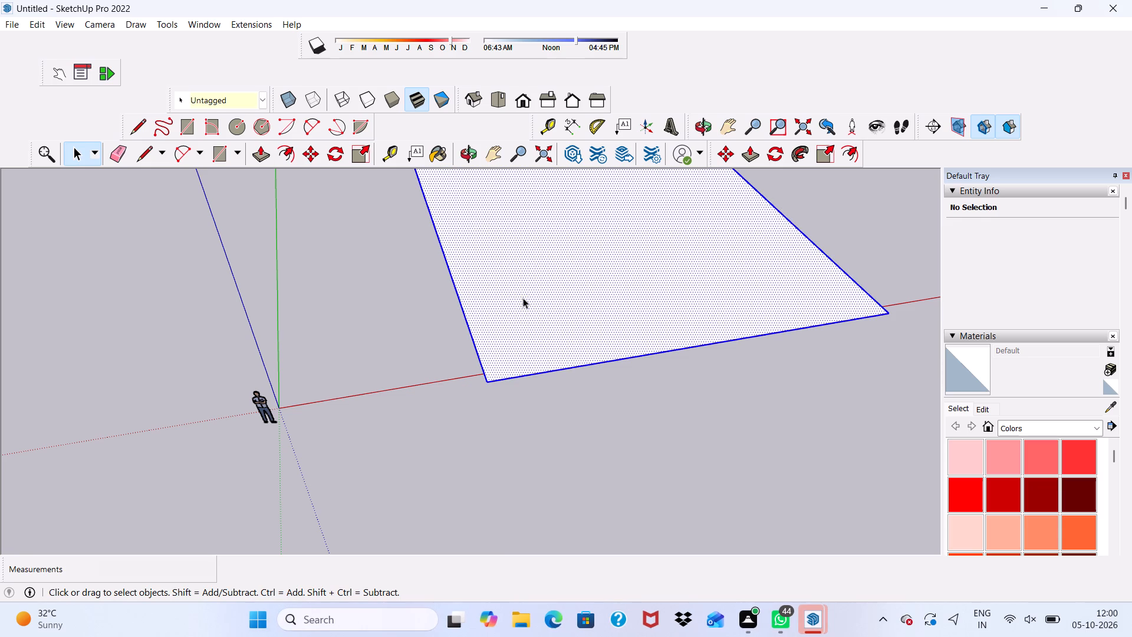
left_click(311, 153)
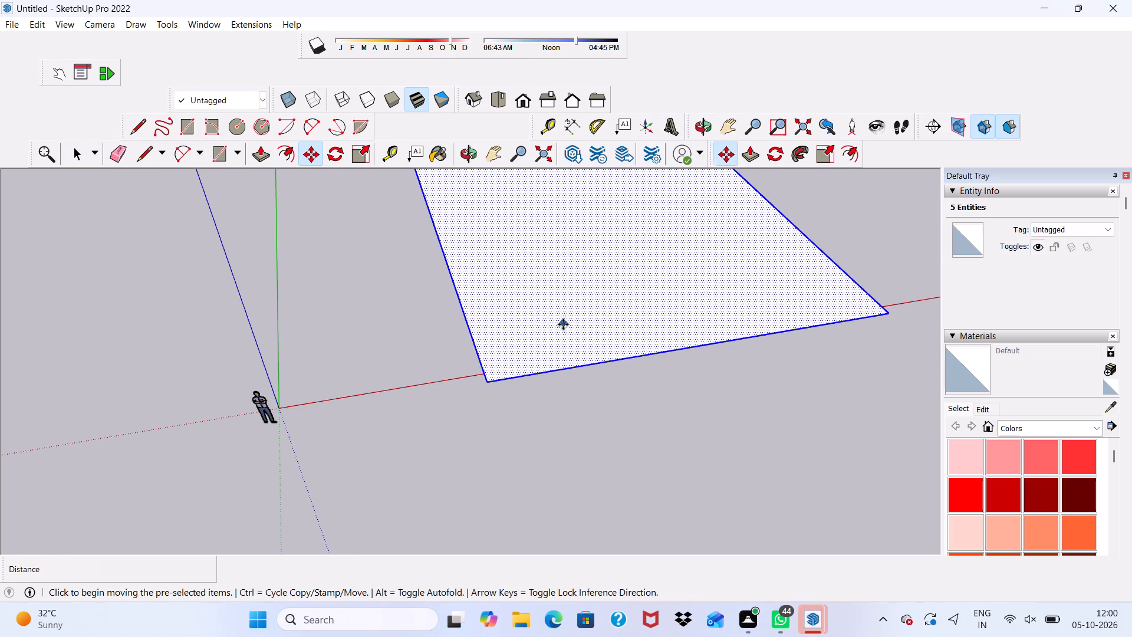
left_click_drag(485, 377, 424, 277)
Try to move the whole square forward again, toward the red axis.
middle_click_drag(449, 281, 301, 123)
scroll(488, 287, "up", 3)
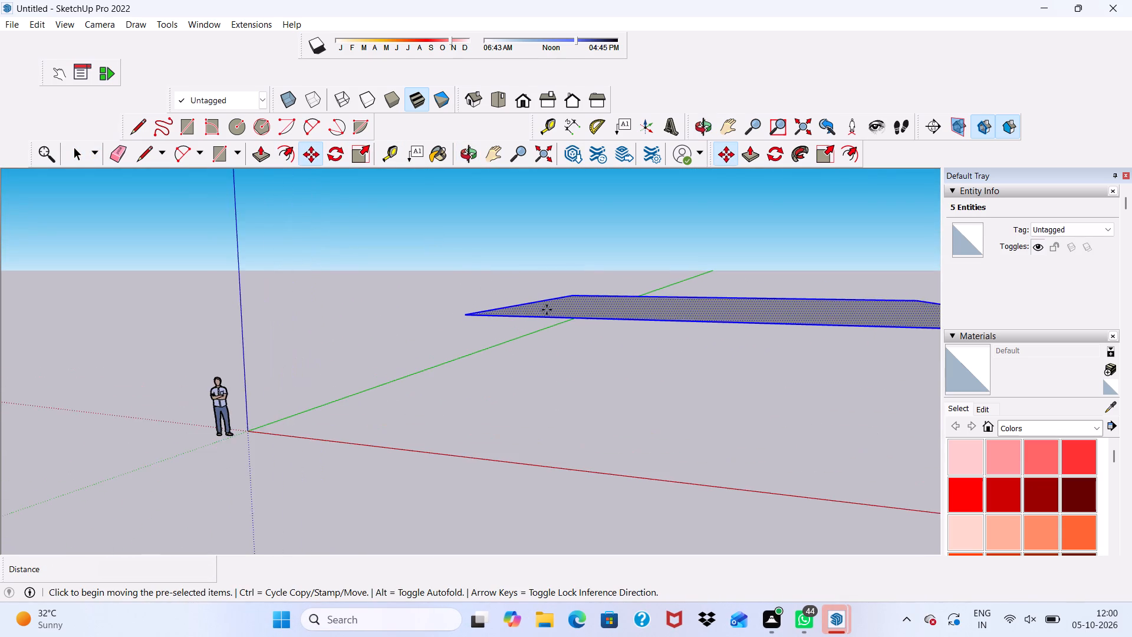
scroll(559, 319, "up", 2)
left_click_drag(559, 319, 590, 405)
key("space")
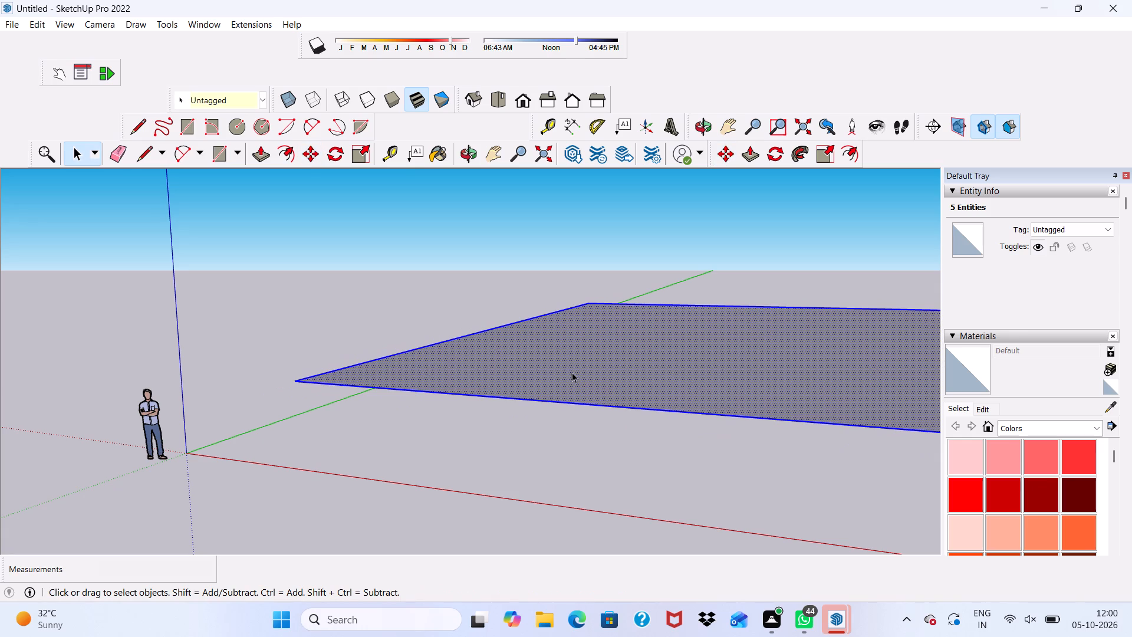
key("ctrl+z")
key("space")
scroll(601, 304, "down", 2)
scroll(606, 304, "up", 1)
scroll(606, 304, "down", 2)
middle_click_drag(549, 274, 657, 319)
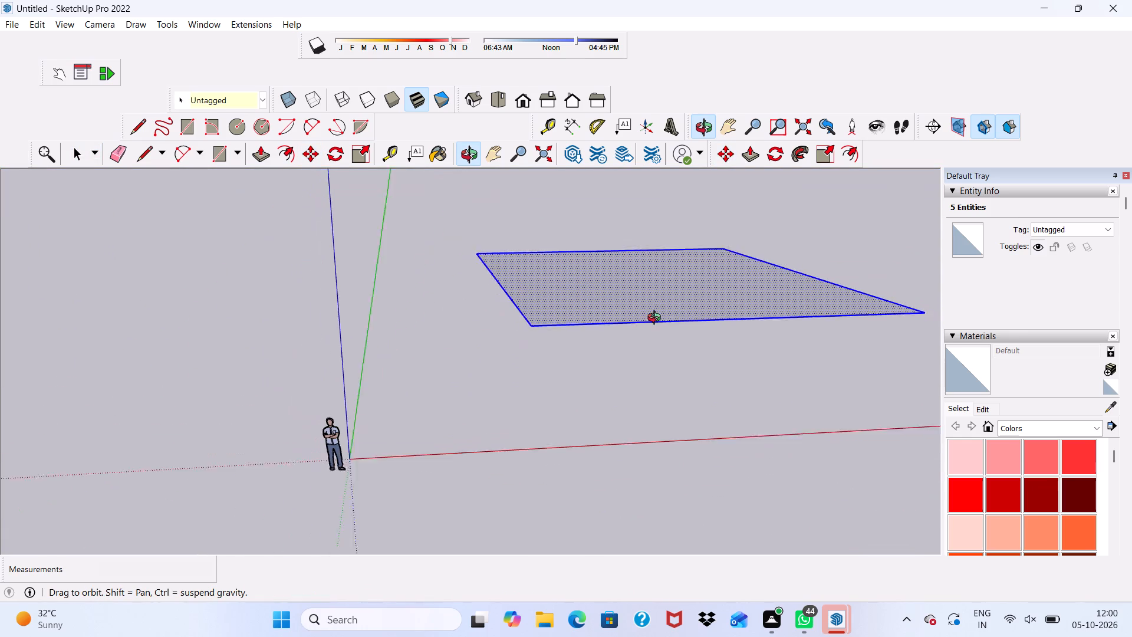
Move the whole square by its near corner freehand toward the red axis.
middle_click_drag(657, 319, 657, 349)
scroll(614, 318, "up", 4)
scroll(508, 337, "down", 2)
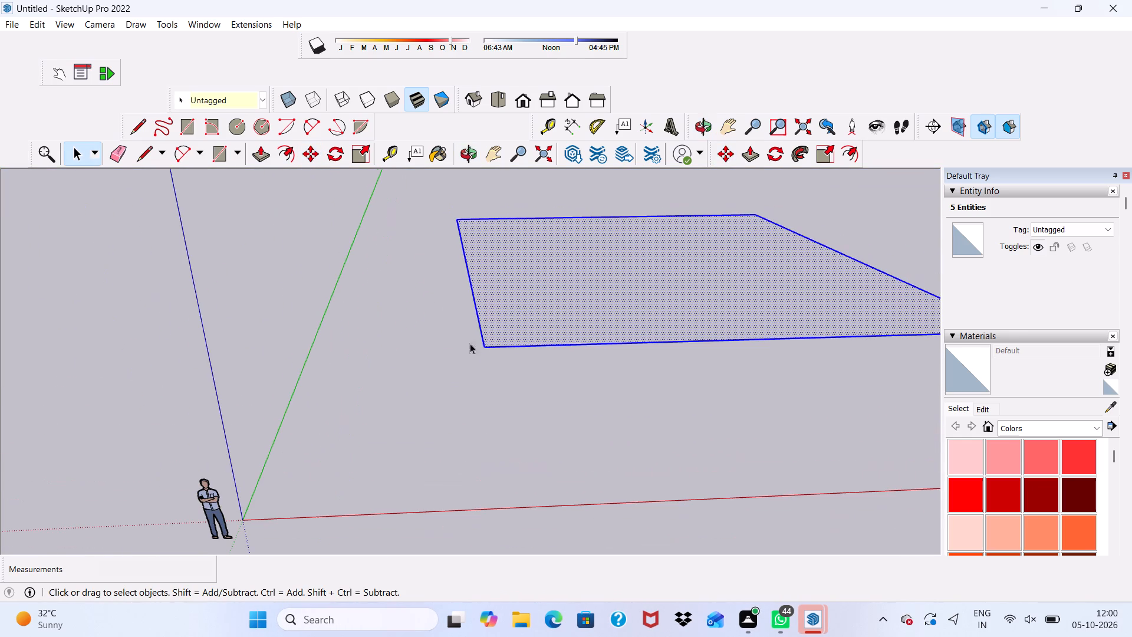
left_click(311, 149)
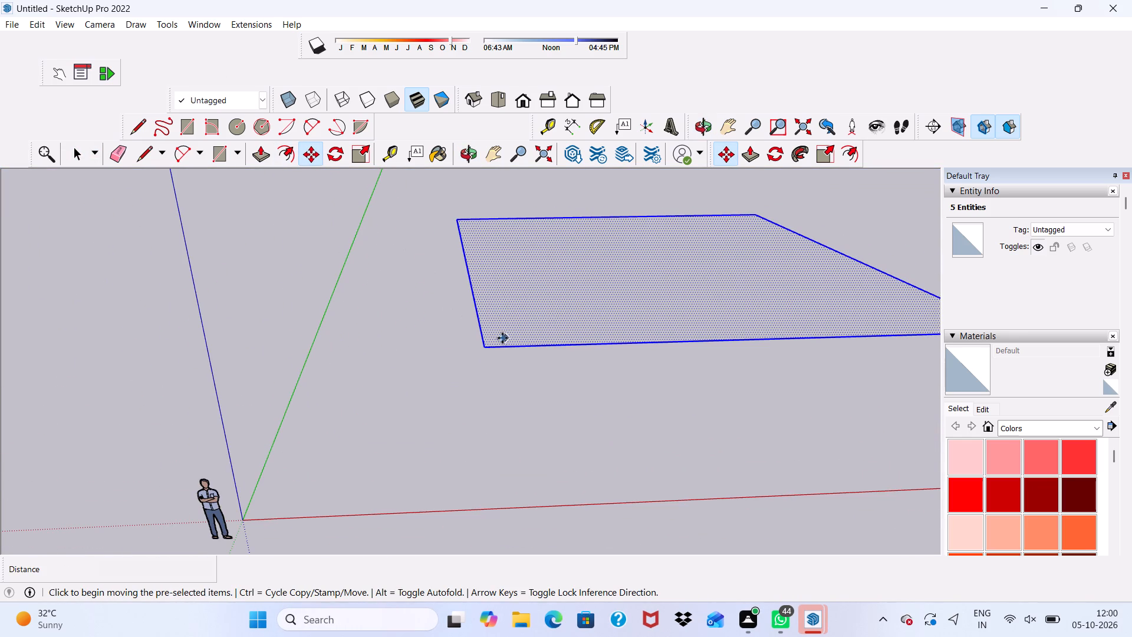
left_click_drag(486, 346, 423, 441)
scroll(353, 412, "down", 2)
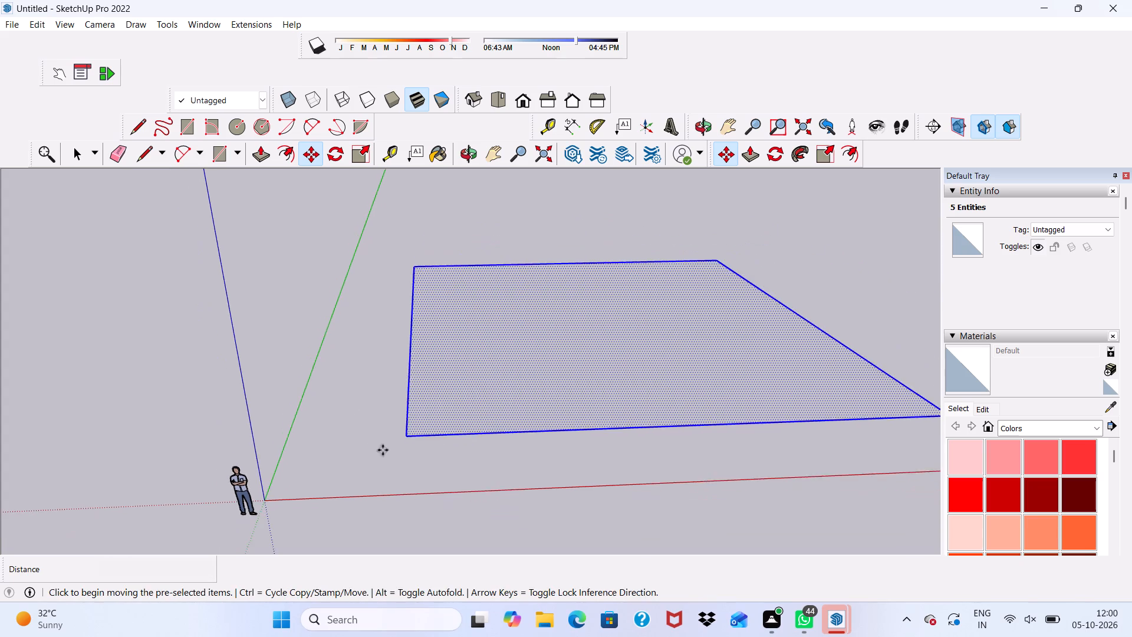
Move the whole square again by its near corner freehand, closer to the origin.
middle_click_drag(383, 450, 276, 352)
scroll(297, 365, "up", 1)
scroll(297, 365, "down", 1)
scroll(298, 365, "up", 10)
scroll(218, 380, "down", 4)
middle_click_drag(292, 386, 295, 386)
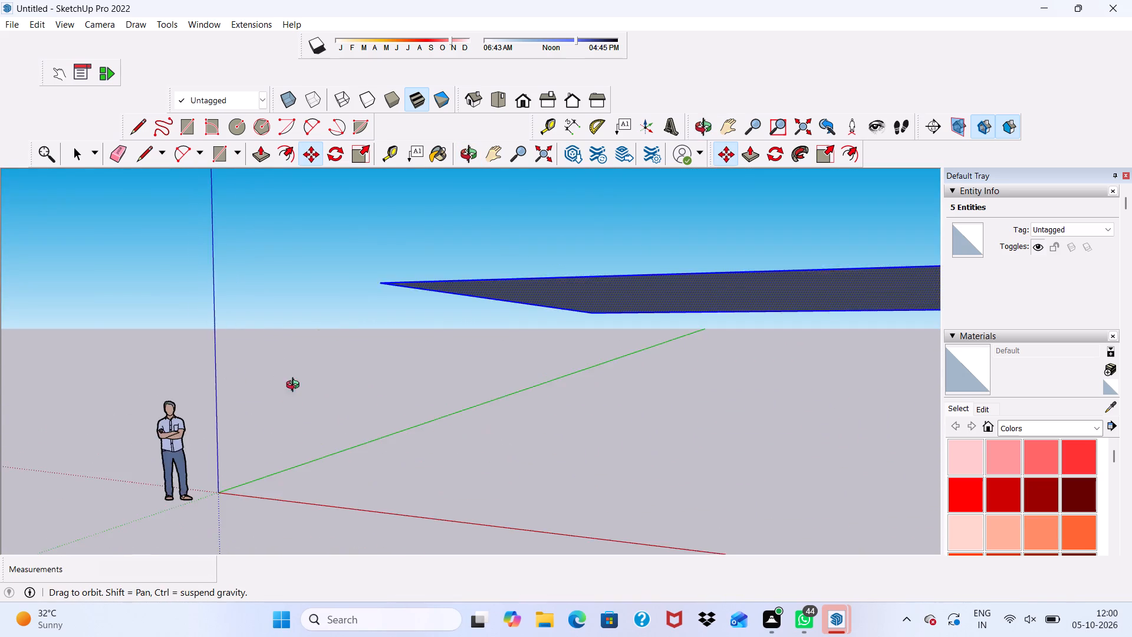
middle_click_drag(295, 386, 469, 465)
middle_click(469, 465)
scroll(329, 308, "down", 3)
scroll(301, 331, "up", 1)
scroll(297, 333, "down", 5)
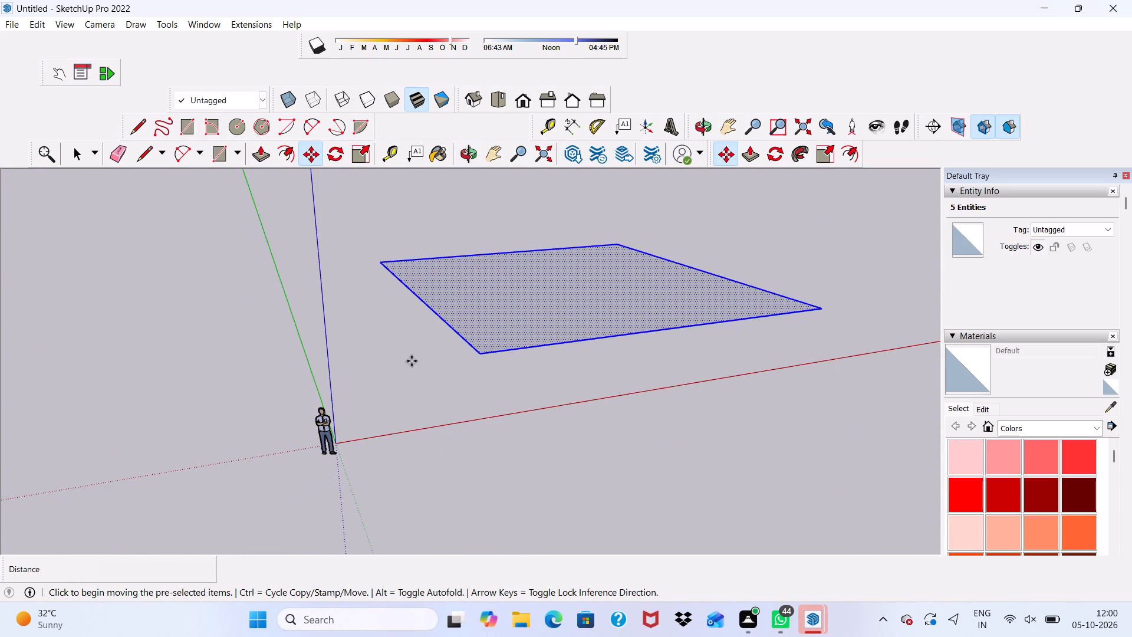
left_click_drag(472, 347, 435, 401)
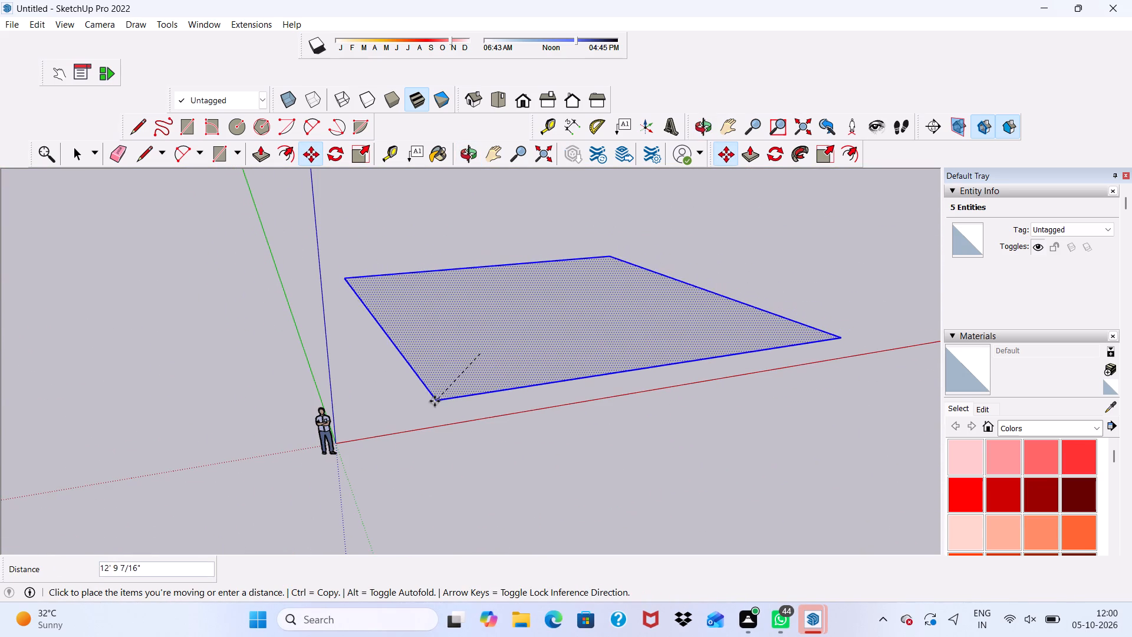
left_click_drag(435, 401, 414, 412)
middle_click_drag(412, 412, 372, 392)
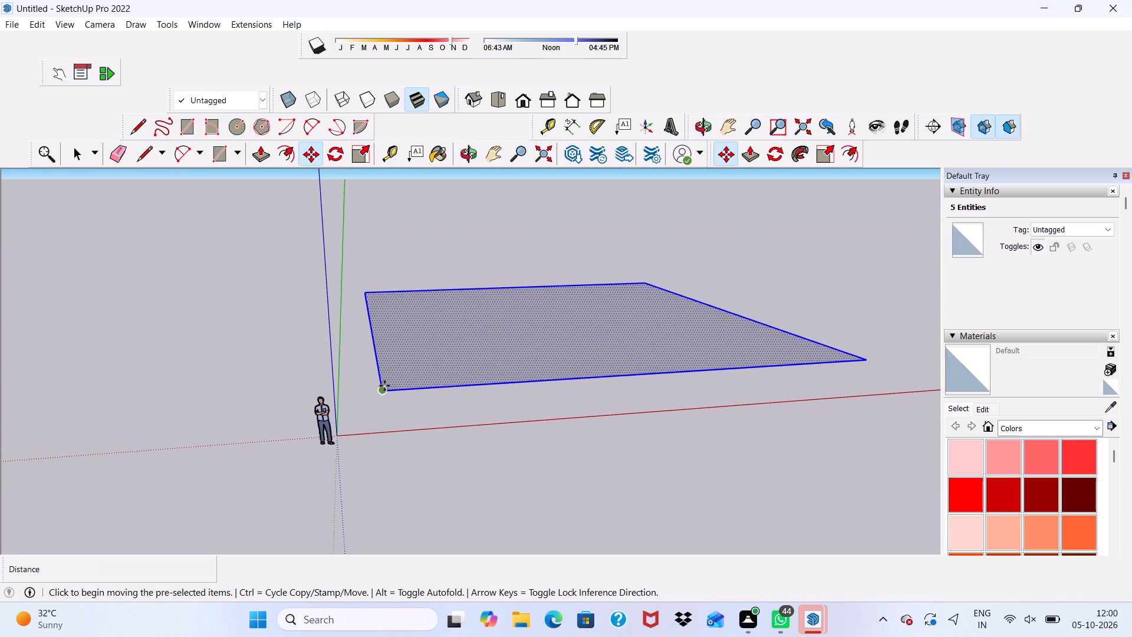
Undo the square's moves and its drawing, back to an empty model with only the scale figure.
left_click(386, 386, "ctrl")
key("ctrl+z")
key("ctrl+z")
key("ctrl+z")
key("ctrl+z")
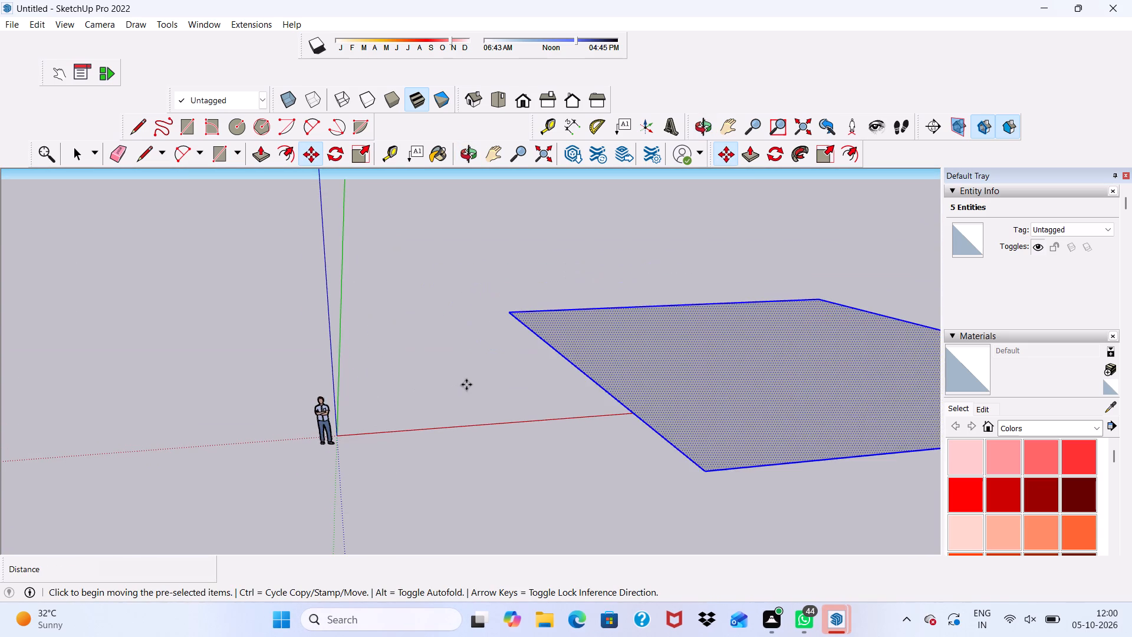
left_click(469, 383, "ctrl")
key("ctrl+z")
left_click(488, 372)
key("ctrl+z")
key("space")
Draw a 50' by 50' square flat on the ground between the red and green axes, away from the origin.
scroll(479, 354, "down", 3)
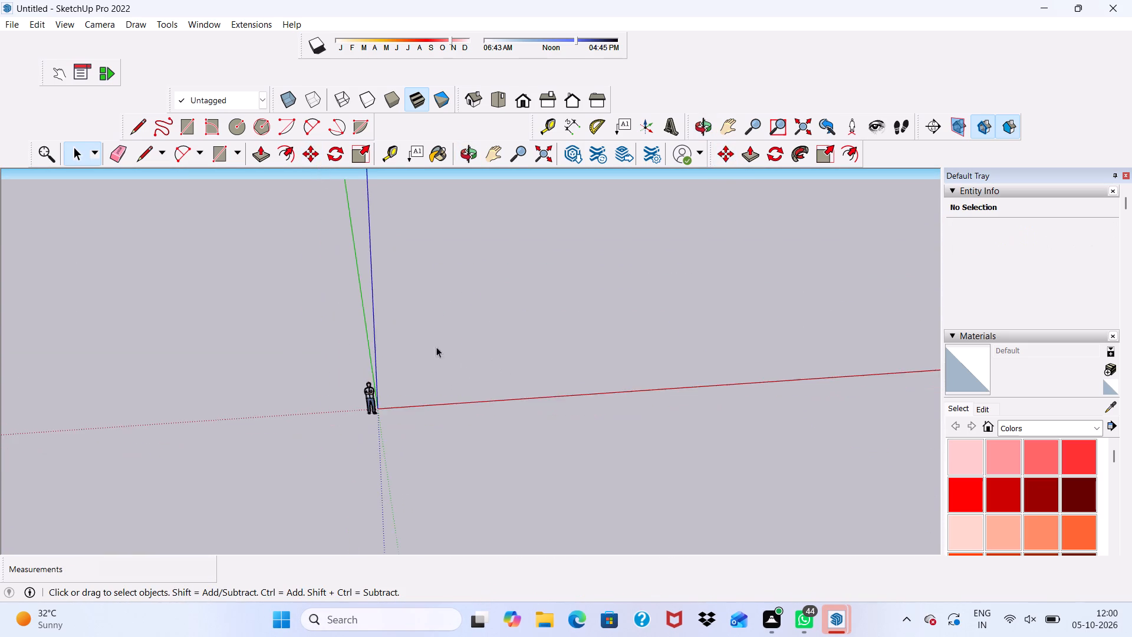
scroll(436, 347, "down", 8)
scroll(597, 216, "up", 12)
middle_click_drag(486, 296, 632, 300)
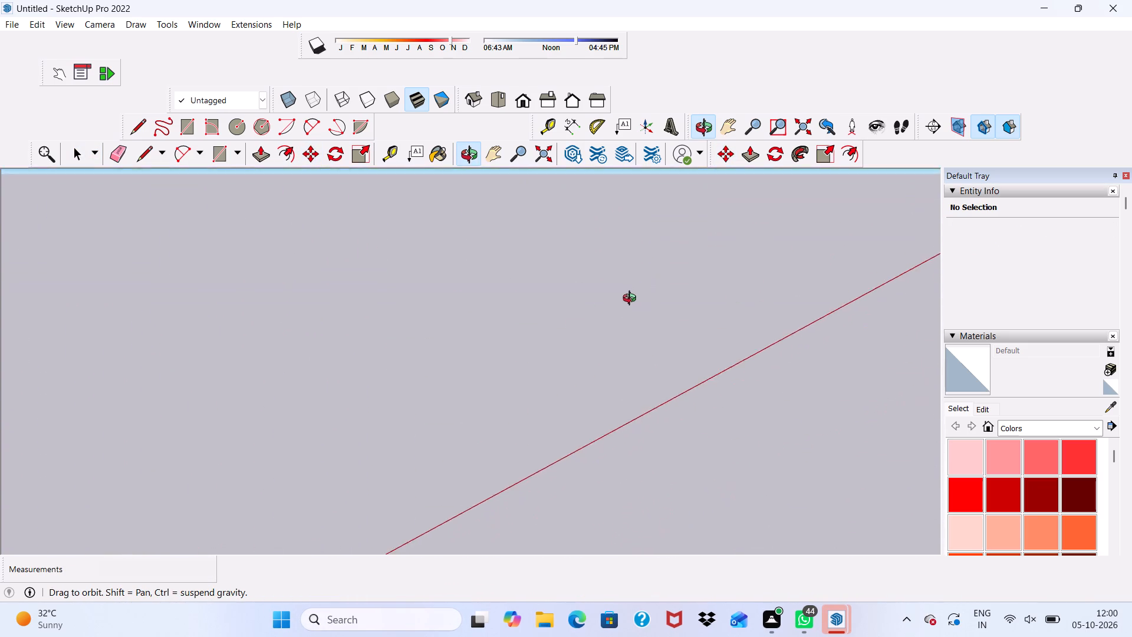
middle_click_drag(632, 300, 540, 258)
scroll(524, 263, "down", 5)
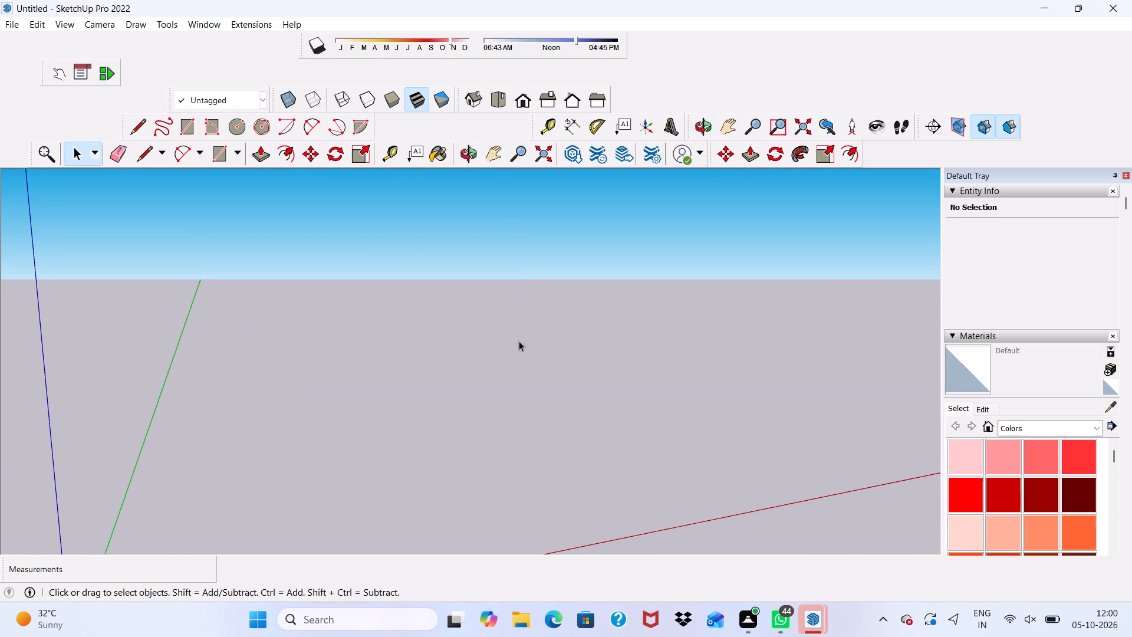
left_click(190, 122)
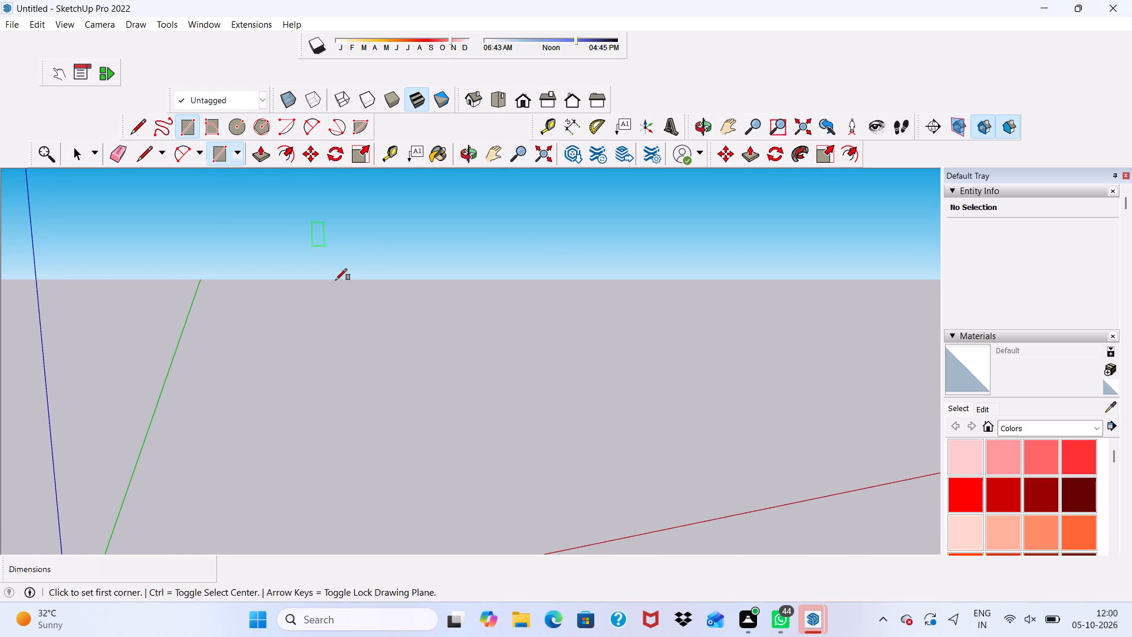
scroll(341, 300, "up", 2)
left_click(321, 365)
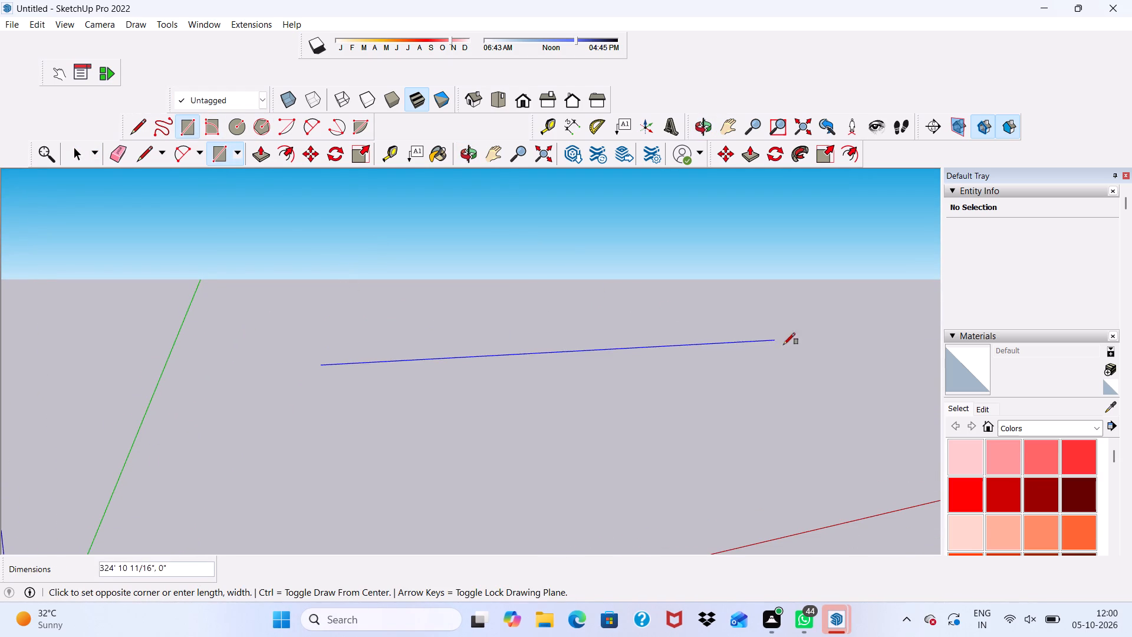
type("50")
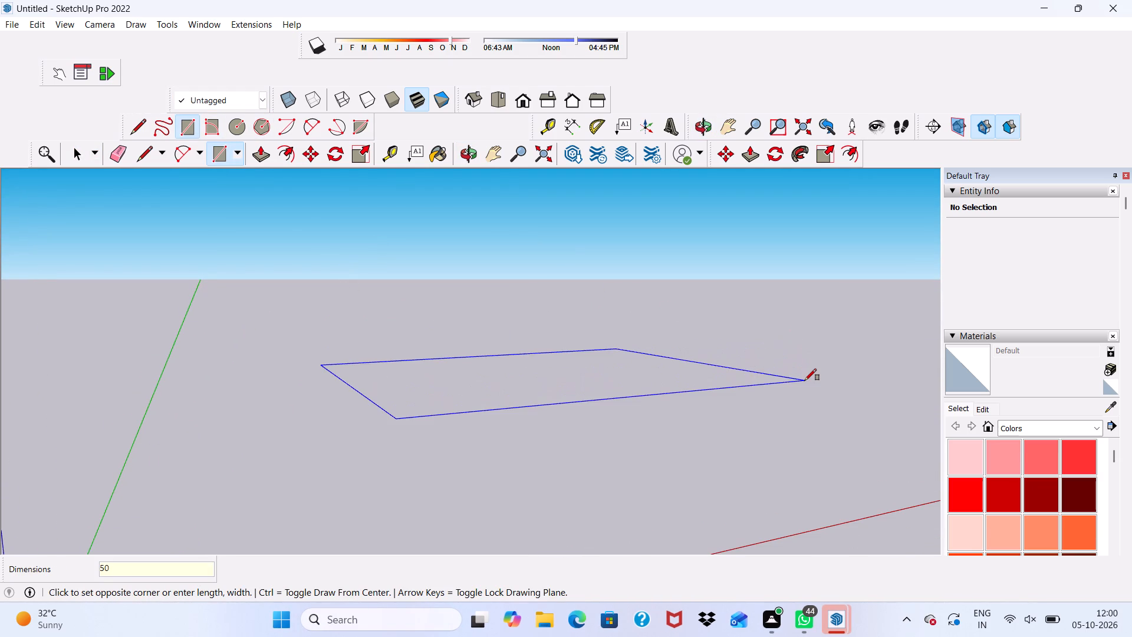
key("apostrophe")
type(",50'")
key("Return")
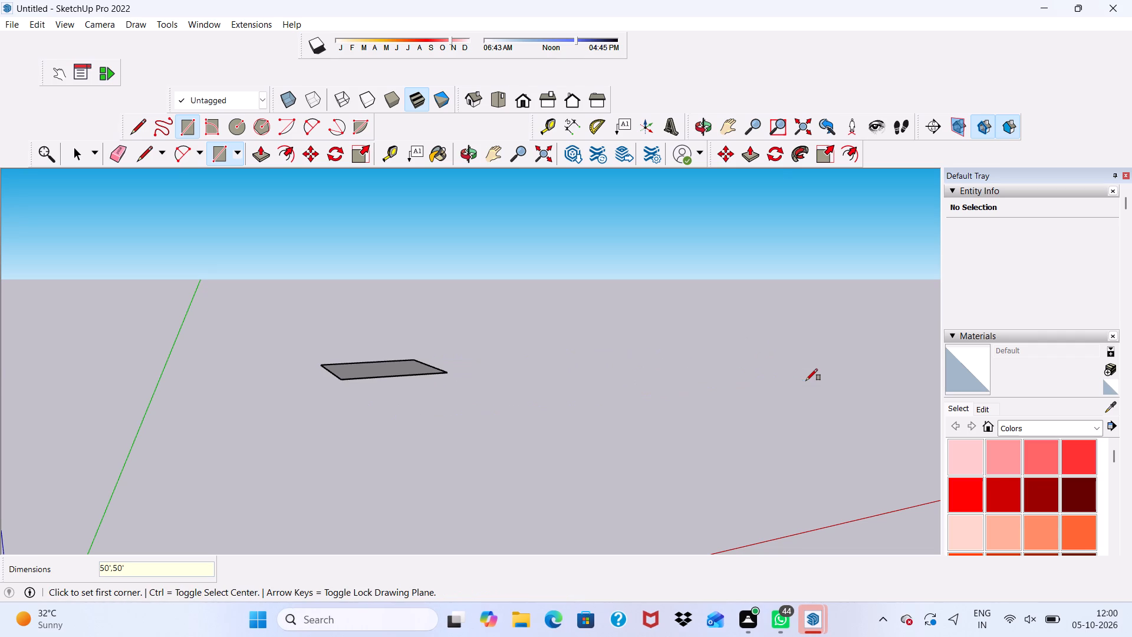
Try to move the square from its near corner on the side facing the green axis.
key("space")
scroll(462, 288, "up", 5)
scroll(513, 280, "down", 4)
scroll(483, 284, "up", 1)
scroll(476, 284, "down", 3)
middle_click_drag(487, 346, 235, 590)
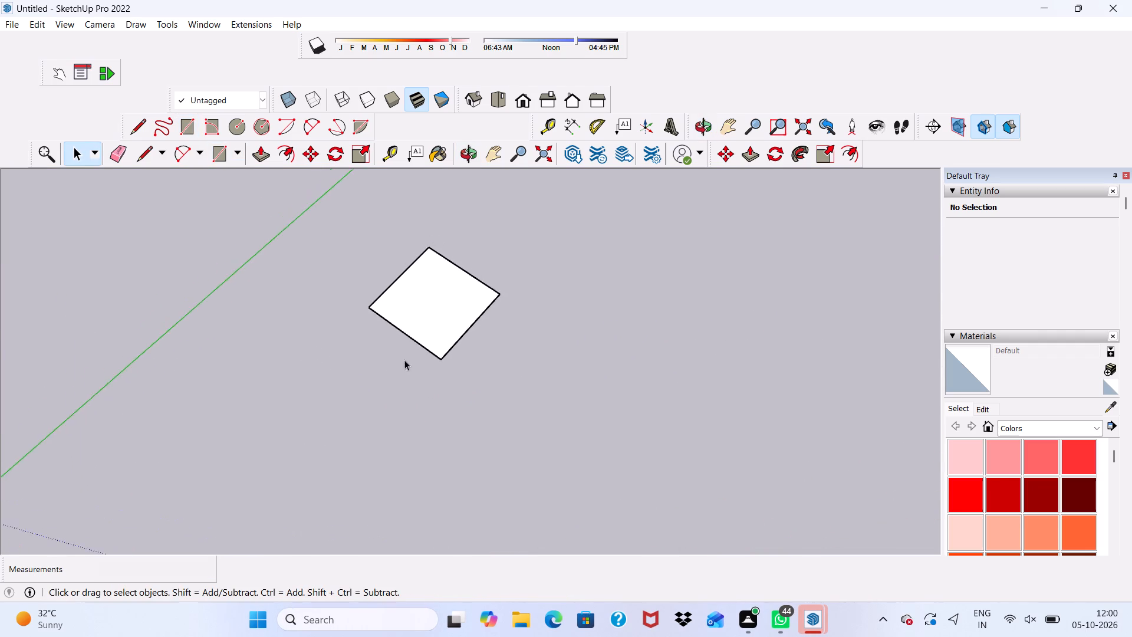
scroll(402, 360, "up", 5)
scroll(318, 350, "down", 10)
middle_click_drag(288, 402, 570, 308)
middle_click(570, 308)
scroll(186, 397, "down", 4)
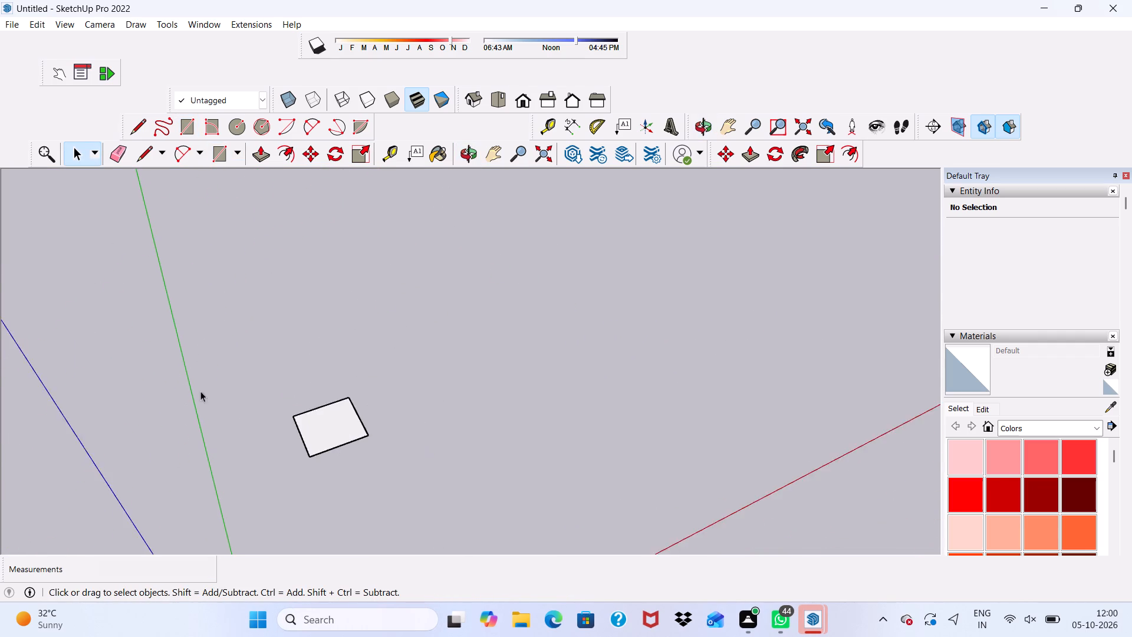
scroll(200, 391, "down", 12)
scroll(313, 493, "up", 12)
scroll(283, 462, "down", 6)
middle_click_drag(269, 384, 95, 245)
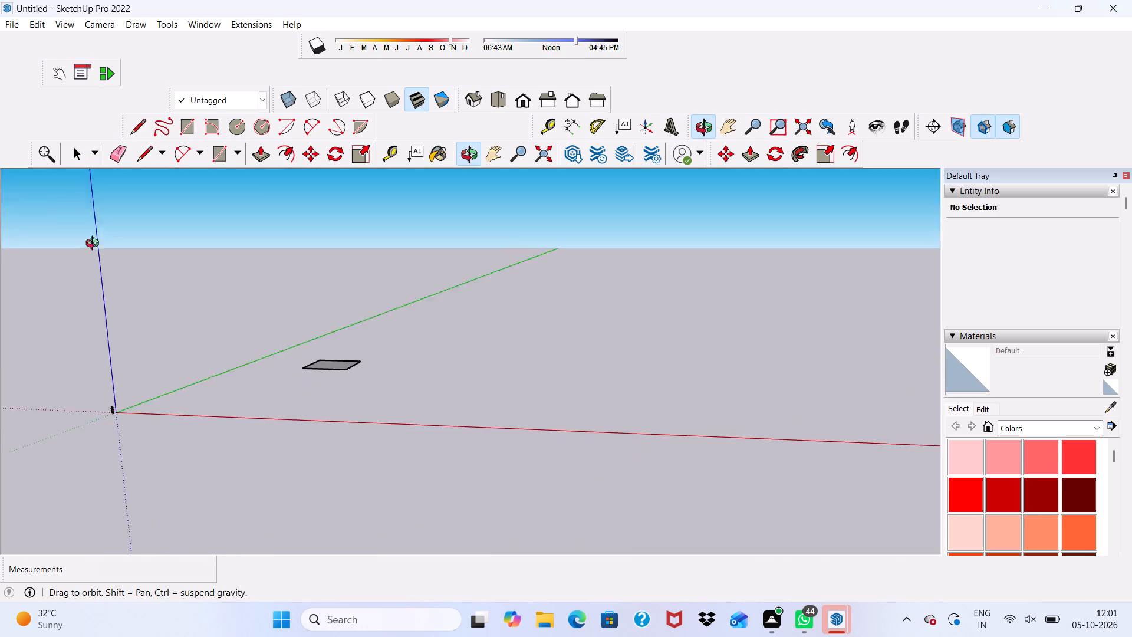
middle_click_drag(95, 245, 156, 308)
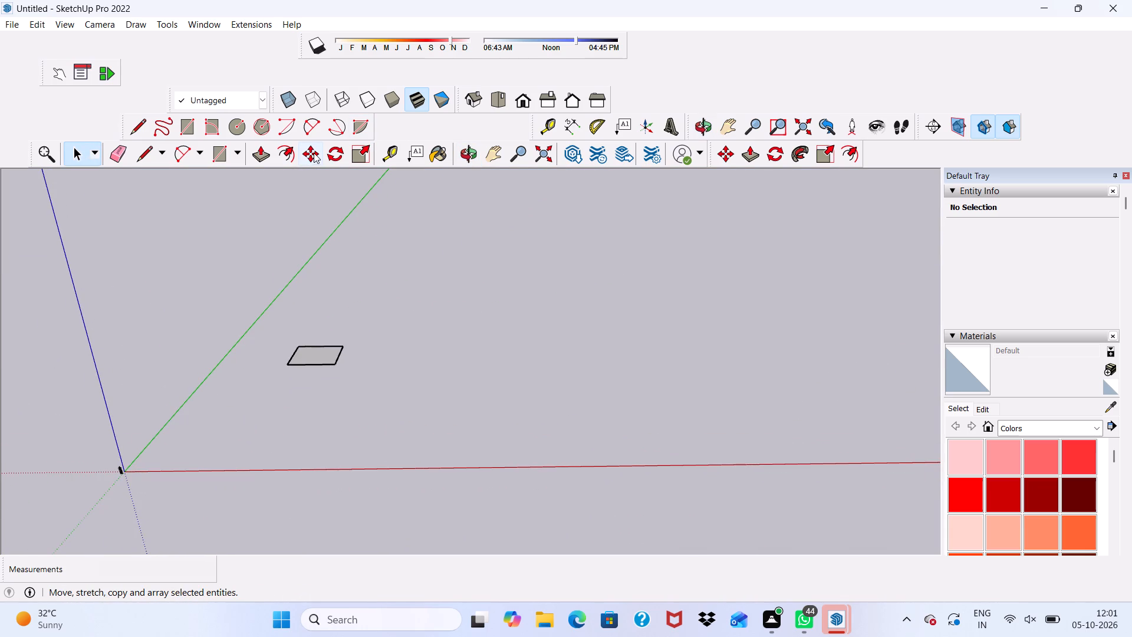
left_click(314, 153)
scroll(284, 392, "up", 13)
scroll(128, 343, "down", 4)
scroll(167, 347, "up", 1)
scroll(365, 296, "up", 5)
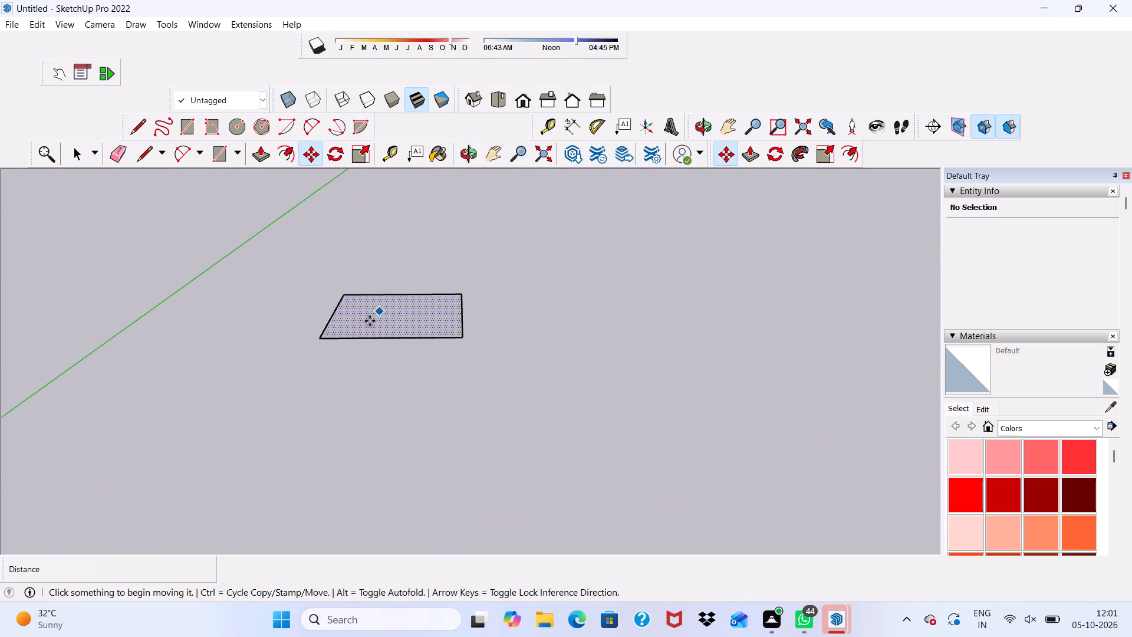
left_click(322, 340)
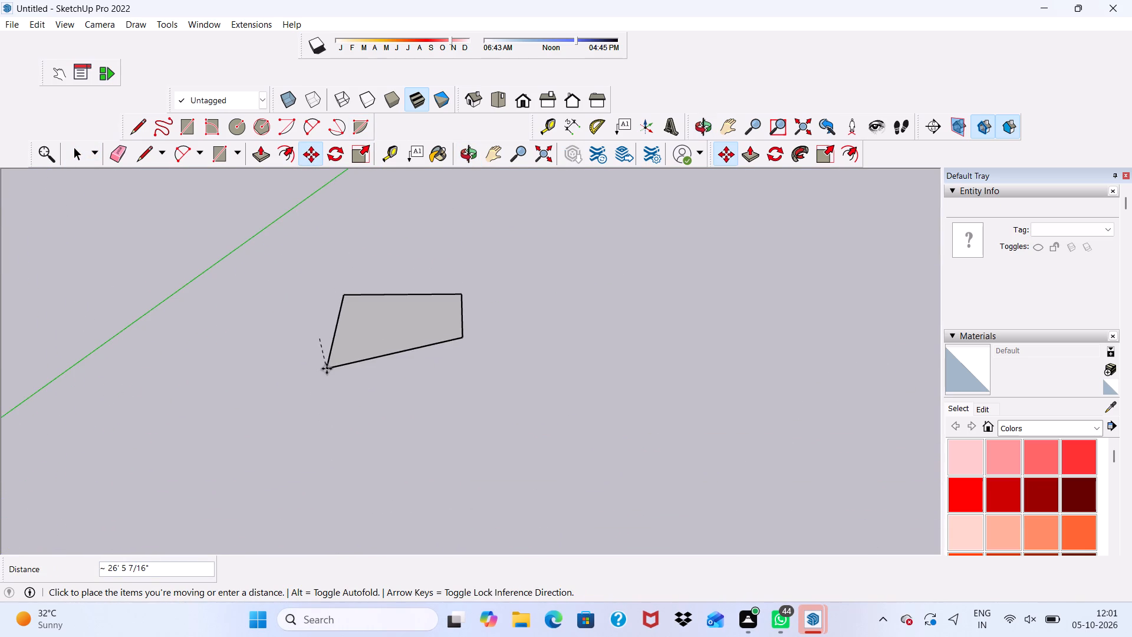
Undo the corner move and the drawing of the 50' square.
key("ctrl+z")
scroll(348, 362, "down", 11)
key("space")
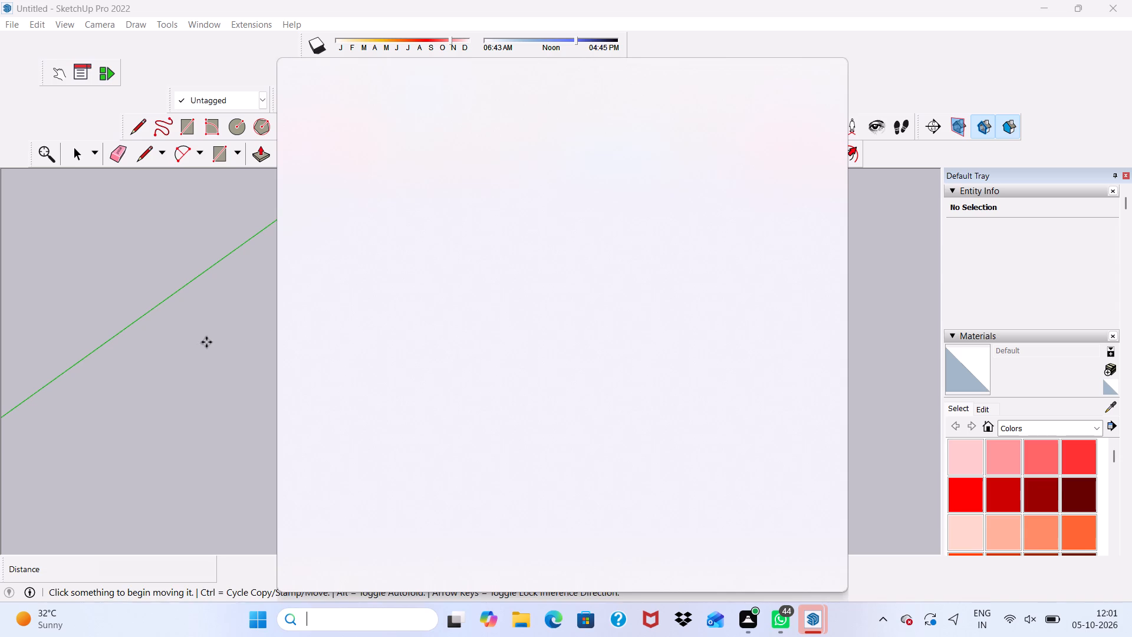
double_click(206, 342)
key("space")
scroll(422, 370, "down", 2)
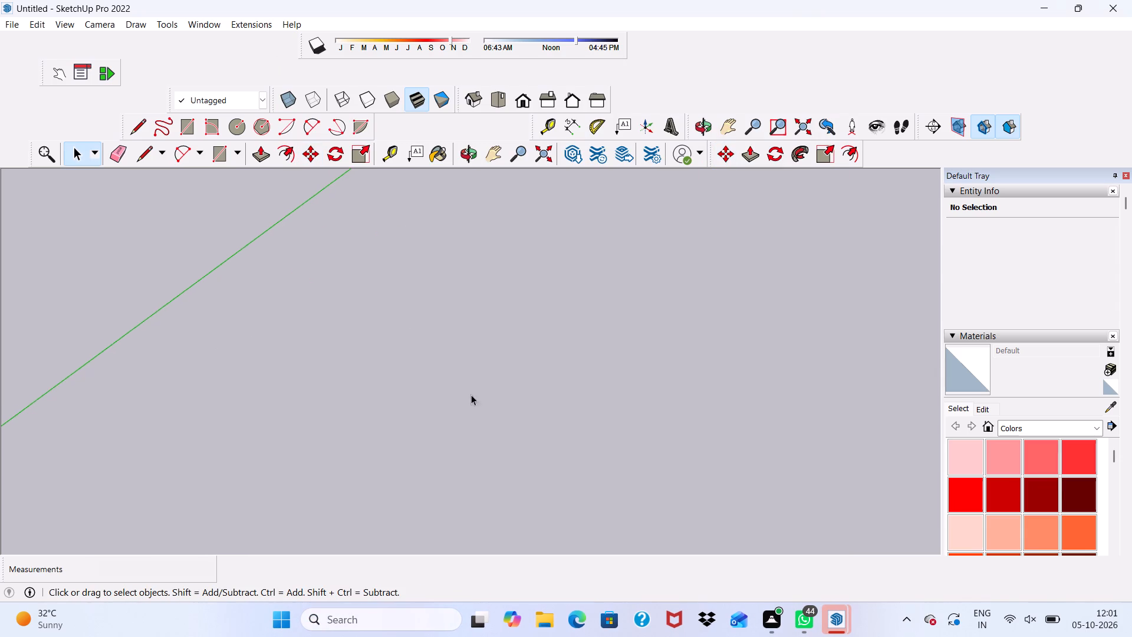
Draw a 50' by 50' square flat on the ground between the red and green axes, closer to the origin.
scroll(471, 395, "down", 4)
middle_click_drag(383, 408, 435, 327)
scroll(435, 329, "down", 3)
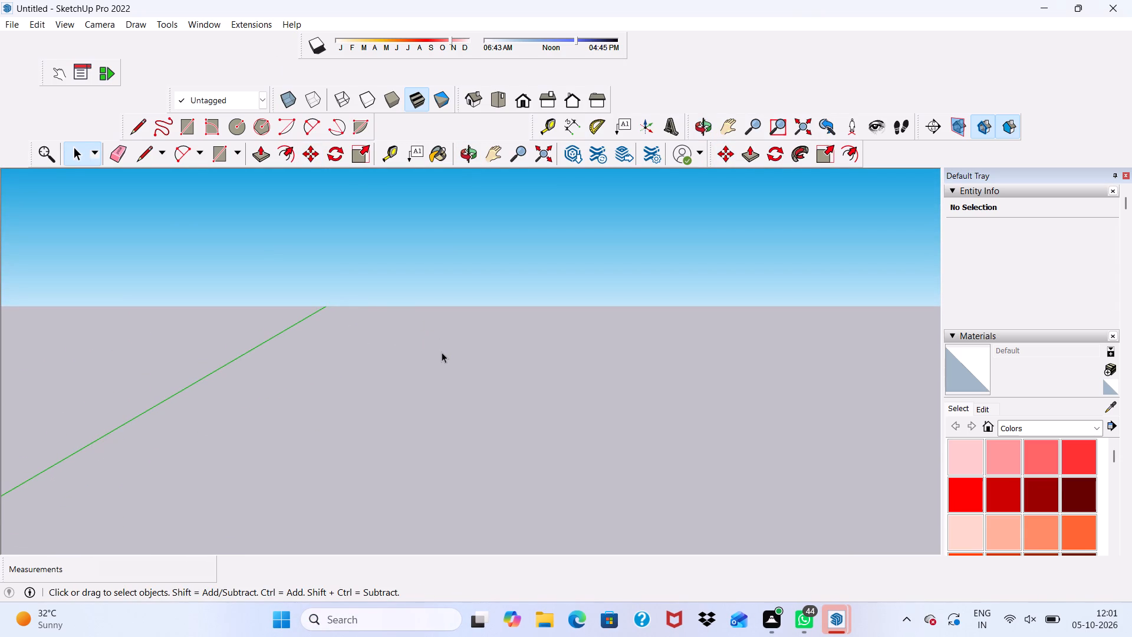
scroll(308, 434, "down", 6)
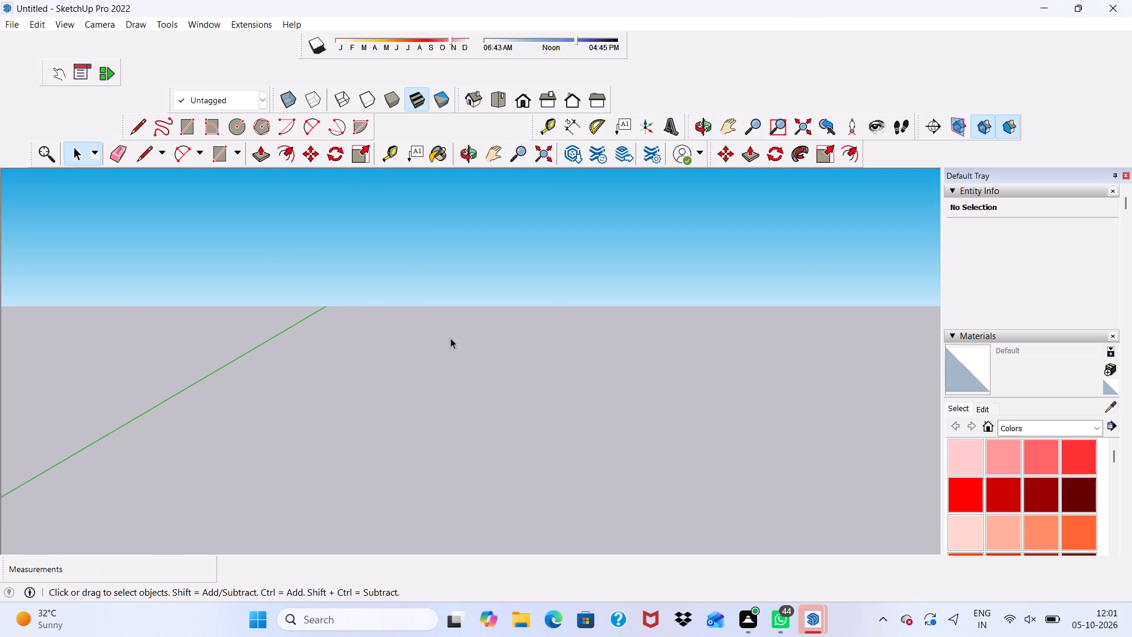
scroll(465, 344, "up", 1)
scroll(450, 338, "down", 8)
scroll(511, 142, "up", 1)
left_click(518, 97)
scroll(534, 163, "down", 2)
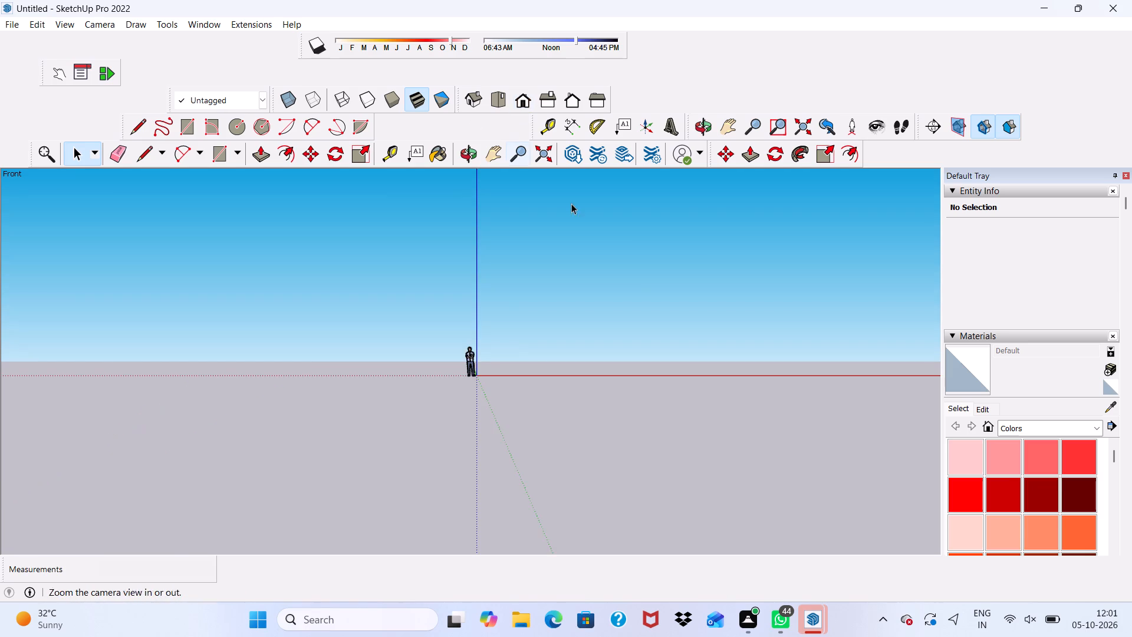
scroll(618, 230, "up", 1)
scroll(571, 203, "down", 1)
scroll(638, 245, "down", 1)
scroll(669, 287, "up", 7)
middle_click_drag(585, 318, 555, 360)
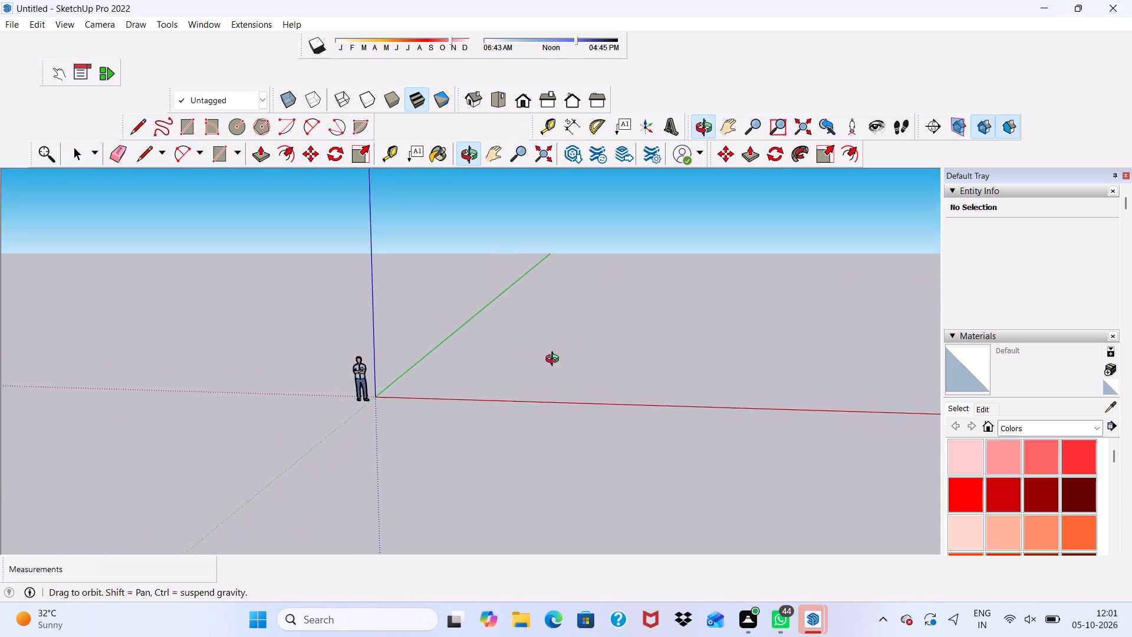
middle_click_drag(555, 360, 614, 368)
middle_click_drag(613, 366, 608, 358)
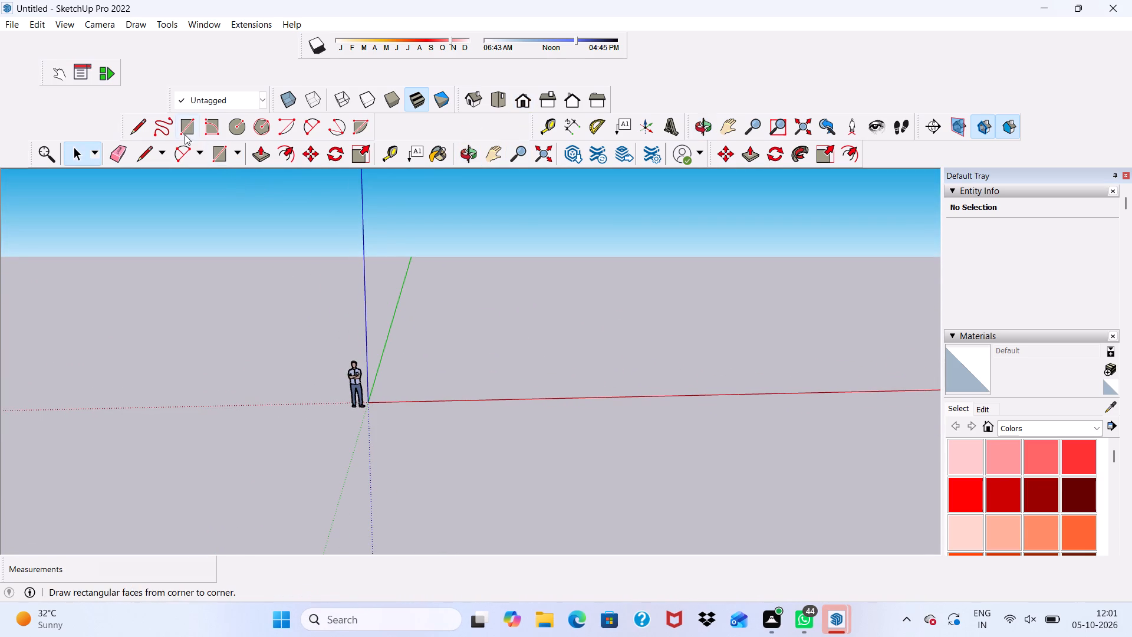
left_click(176, 126)
scroll(627, 249, "up", 6)
left_click(481, 340)
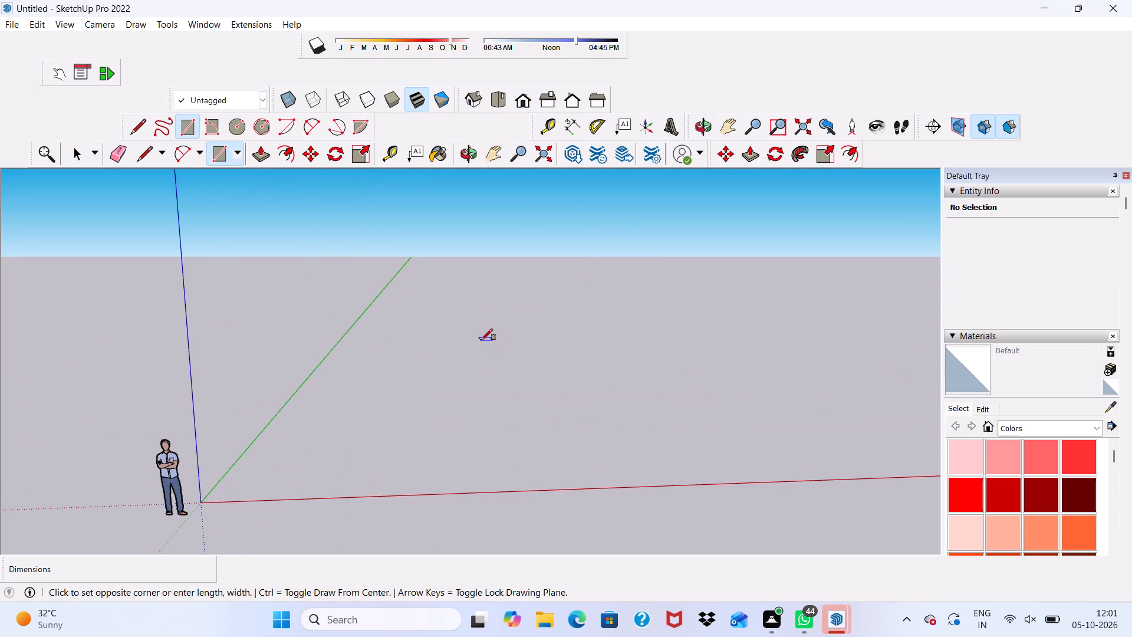
type("50',50'")
key("Return")
key("space")
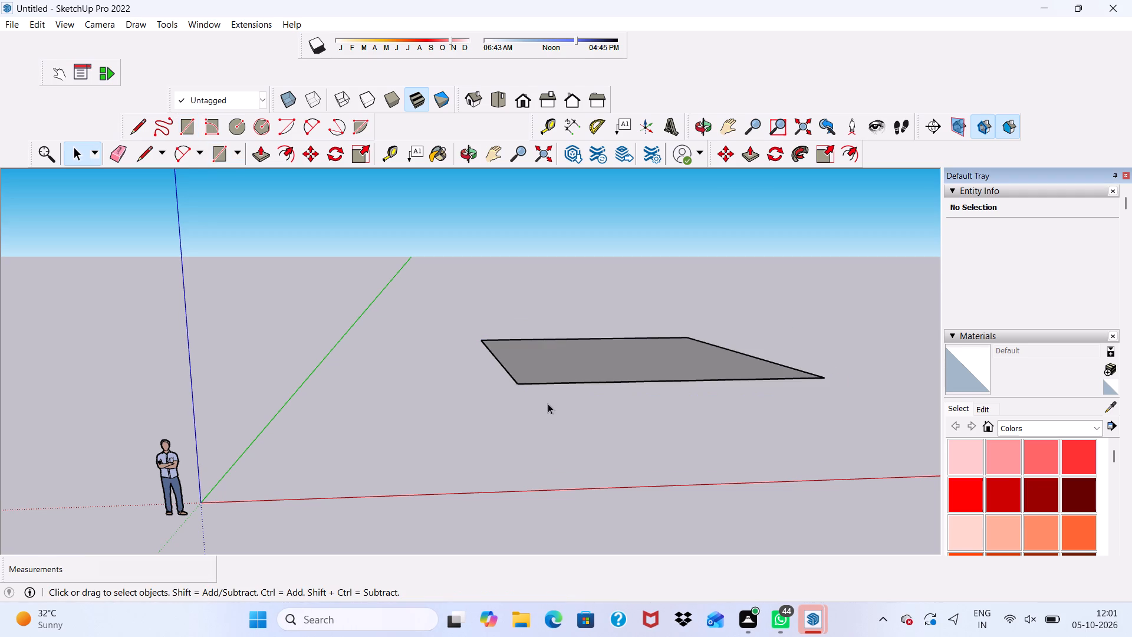
Examine the new 50' square from above and from oblique angles.
scroll(555, 393, "down", 4)
middle_click_drag(706, 258, 617, 458)
middle_click_drag(606, 457, 593, 443)
scroll(664, 193, "up", 5)
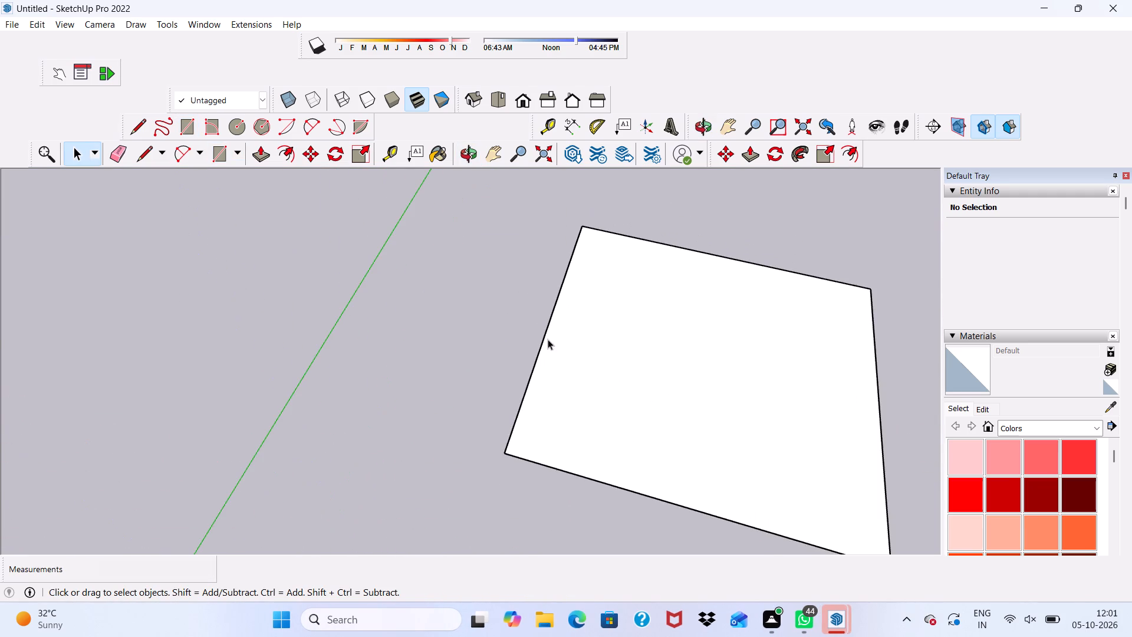
scroll(548, 349, "down", 3)
middle_click_drag(552, 372, 639, 264)
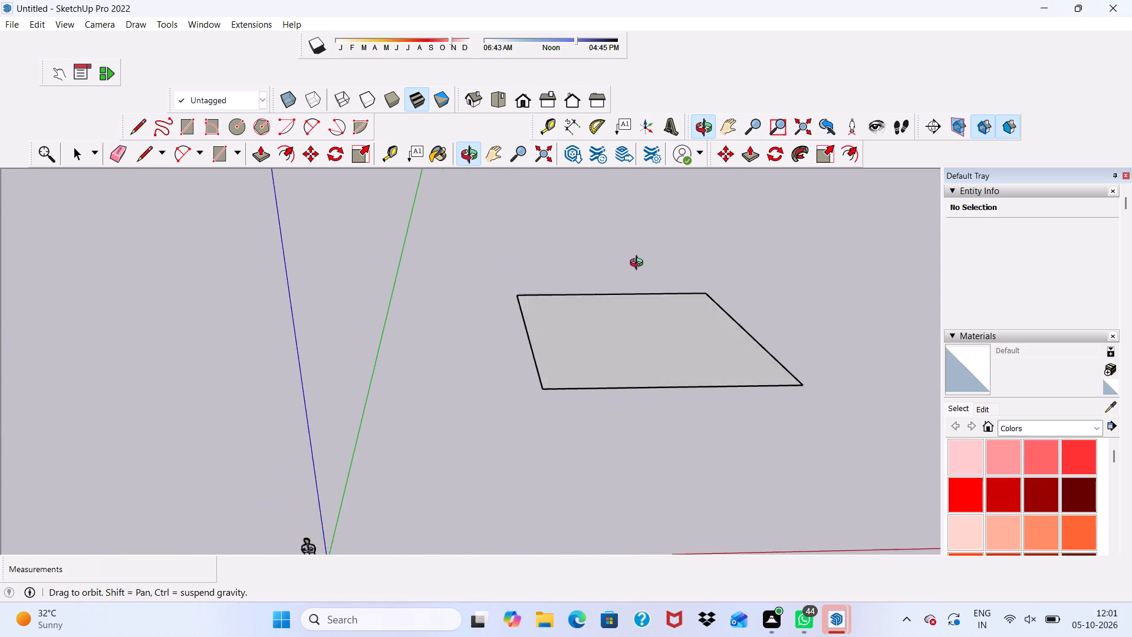
middle_click_drag(639, 264, 637, 275)
middle_click(636, 277)
scroll(670, 293, "up", 5)
scroll(610, 328, "up", 3)
scroll(549, 332, "down", 7)
scroll(443, 365, "up", 1)
scroll(455, 379, "down", 1)
middle_click_drag(487, 388, 512, 438)
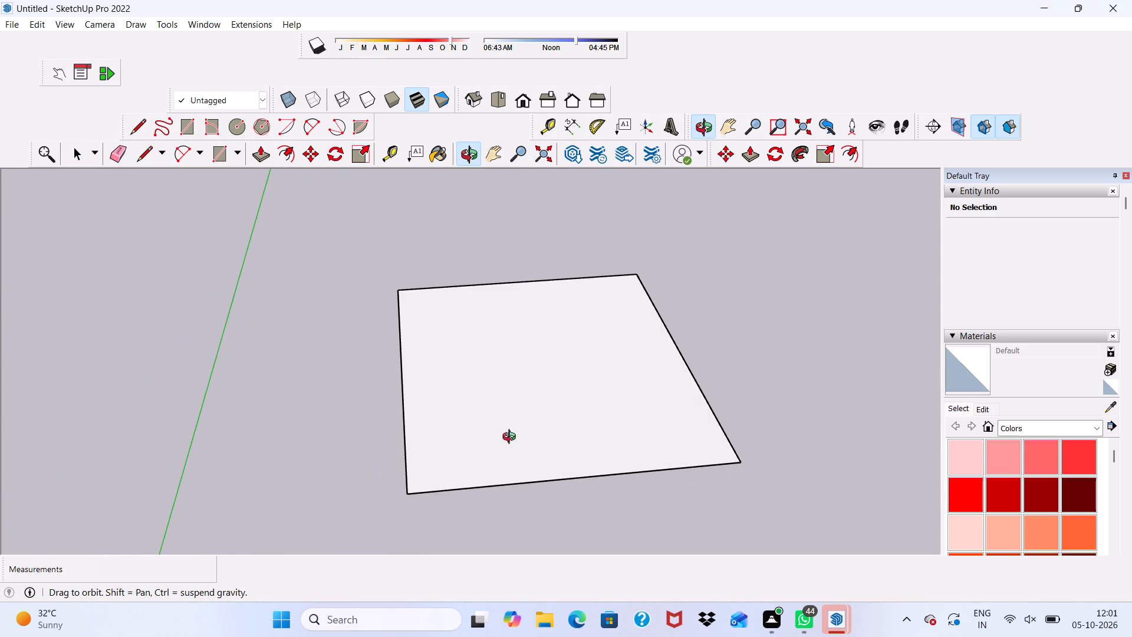
middle_click_drag(512, 438, 512, 439)
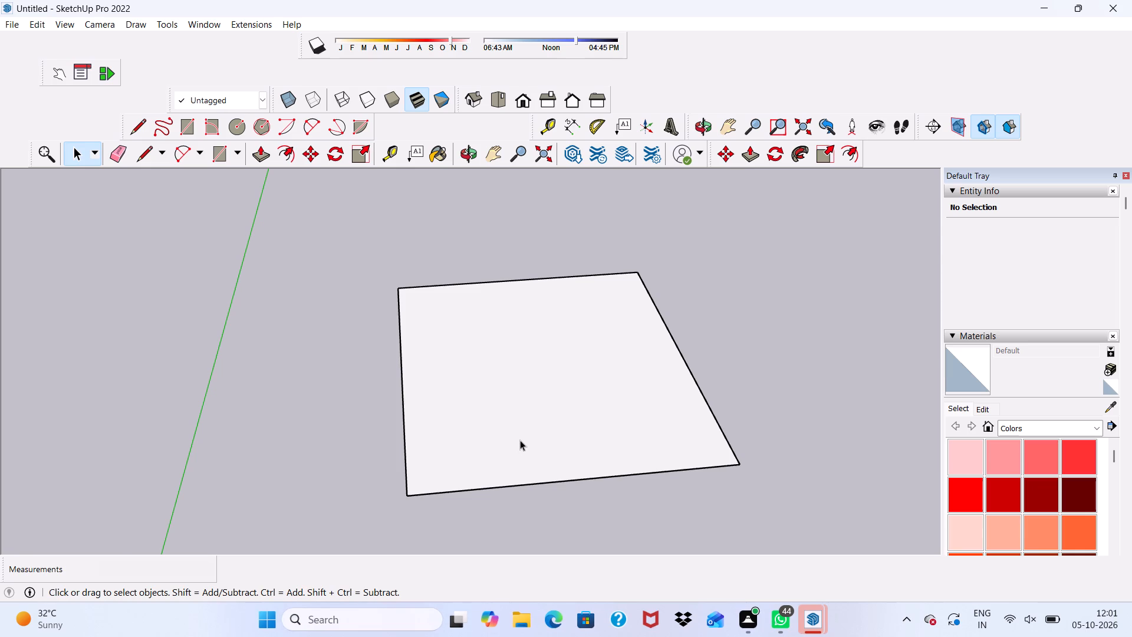
scroll(520, 440, "up", 4)
scroll(520, 440, "down", 5)
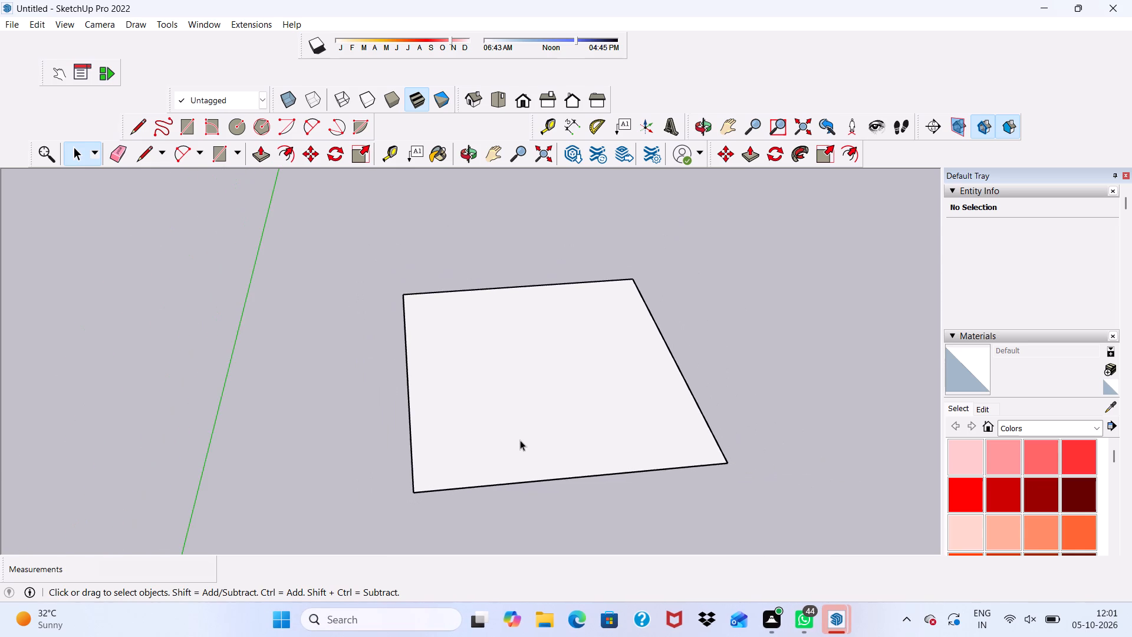
Offset the edges of the 50' square outward to form a larger surrounding base border.
scroll(523, 443, "down", 1)
middle_click_drag(536, 455, 486, 389)
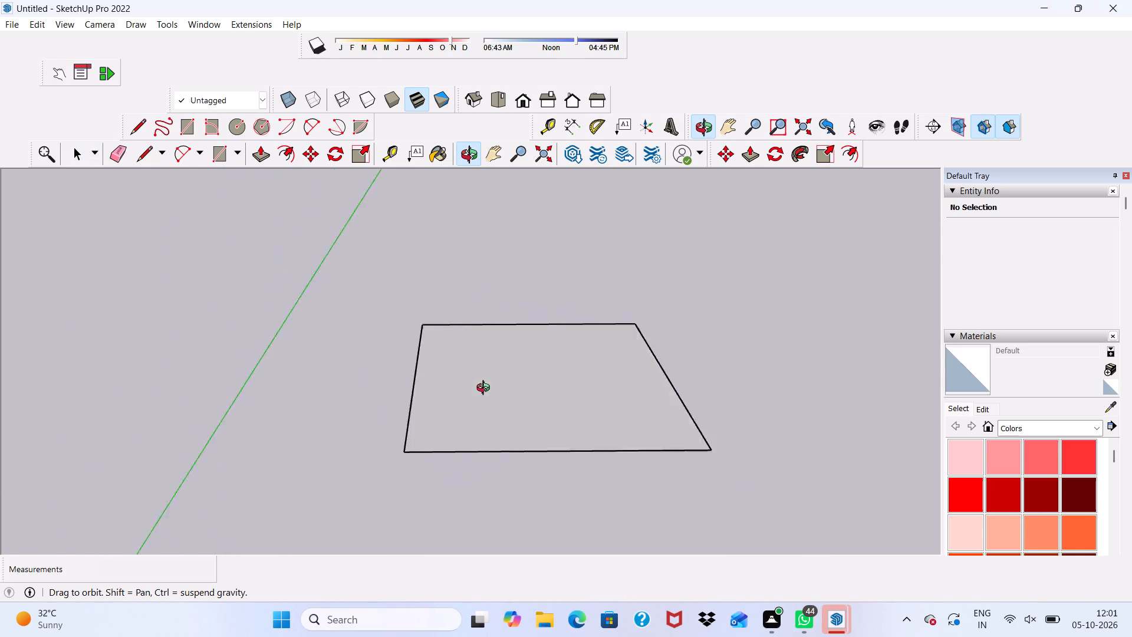
middle_click_drag(486, 389, 499, 412)
middle_click(499, 412)
left_click(291, 149)
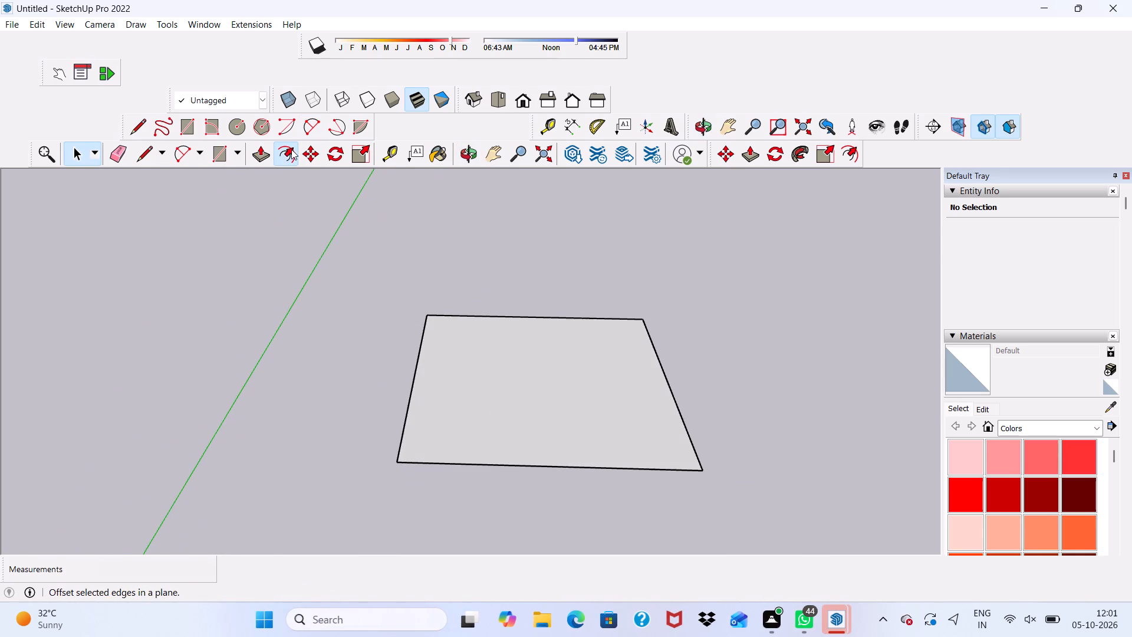
scroll(496, 385, "up", 3)
left_click(401, 370)
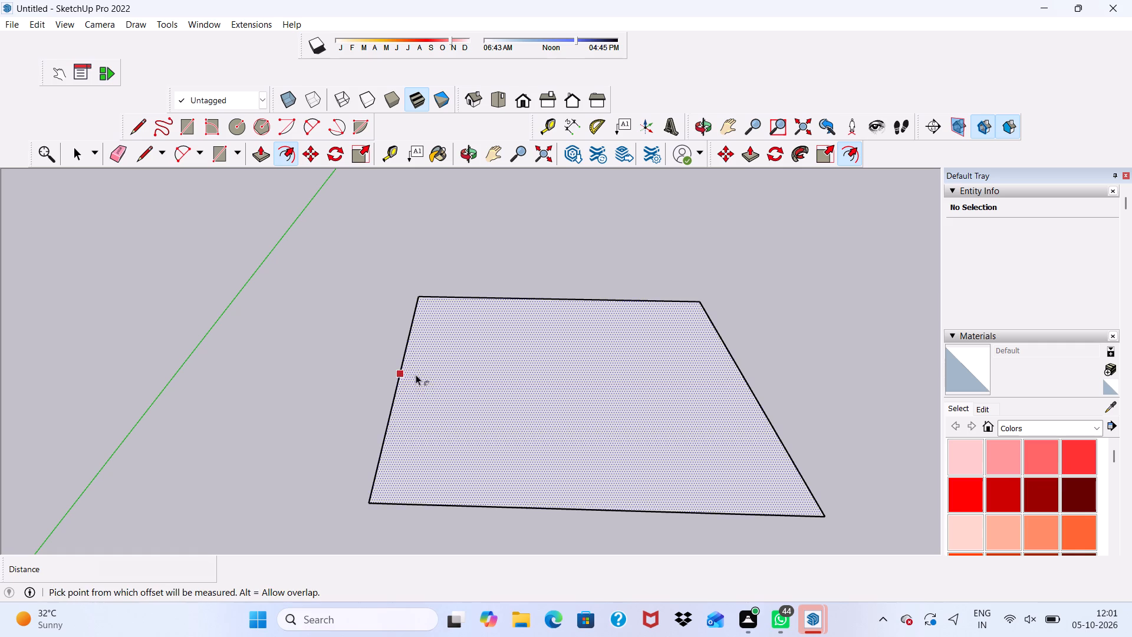
left_click(419, 383)
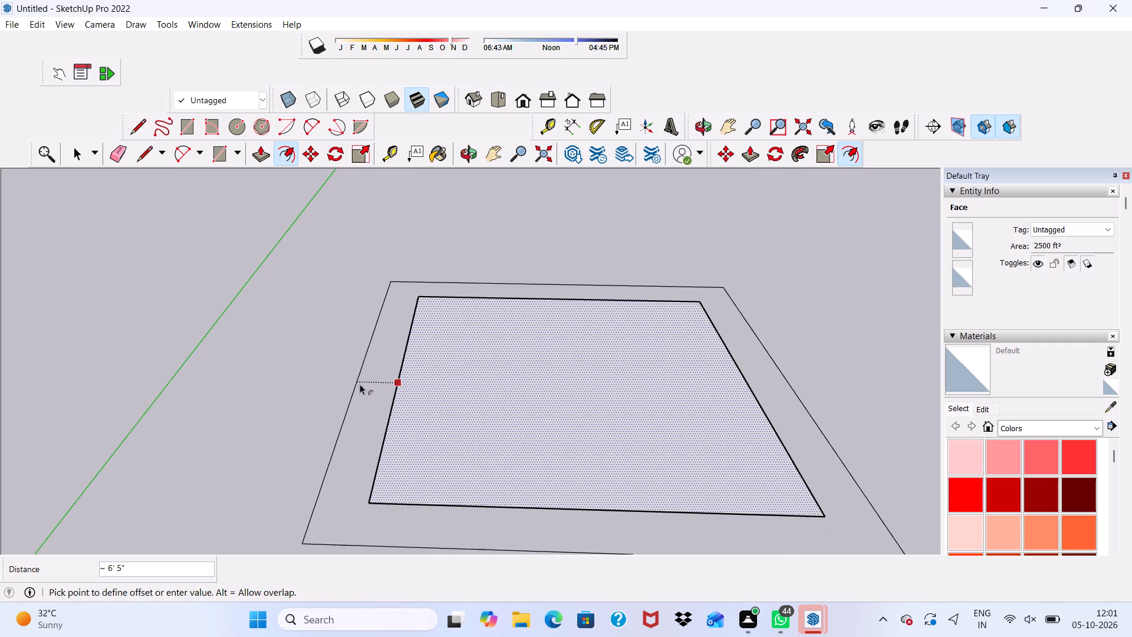
left_click(330, 380)
scroll(330, 379, "up", 1)
scroll(330, 379, "down", 2)
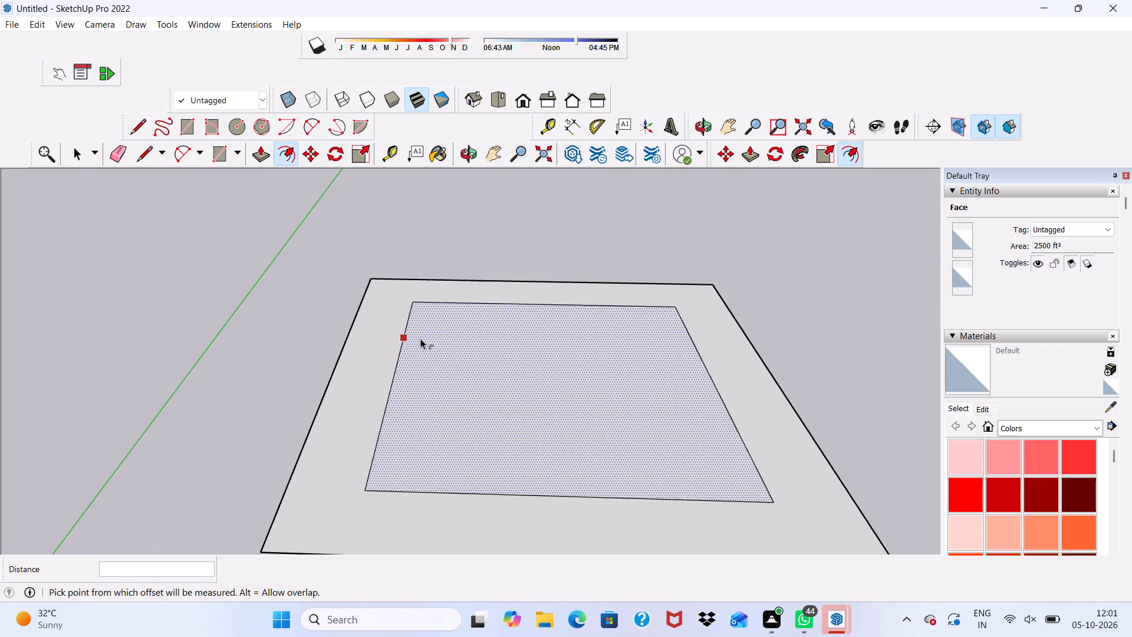
key("space")
scroll(420, 334, "down", 2)
left_click(328, 336)
scroll(465, 360, "down", 2)
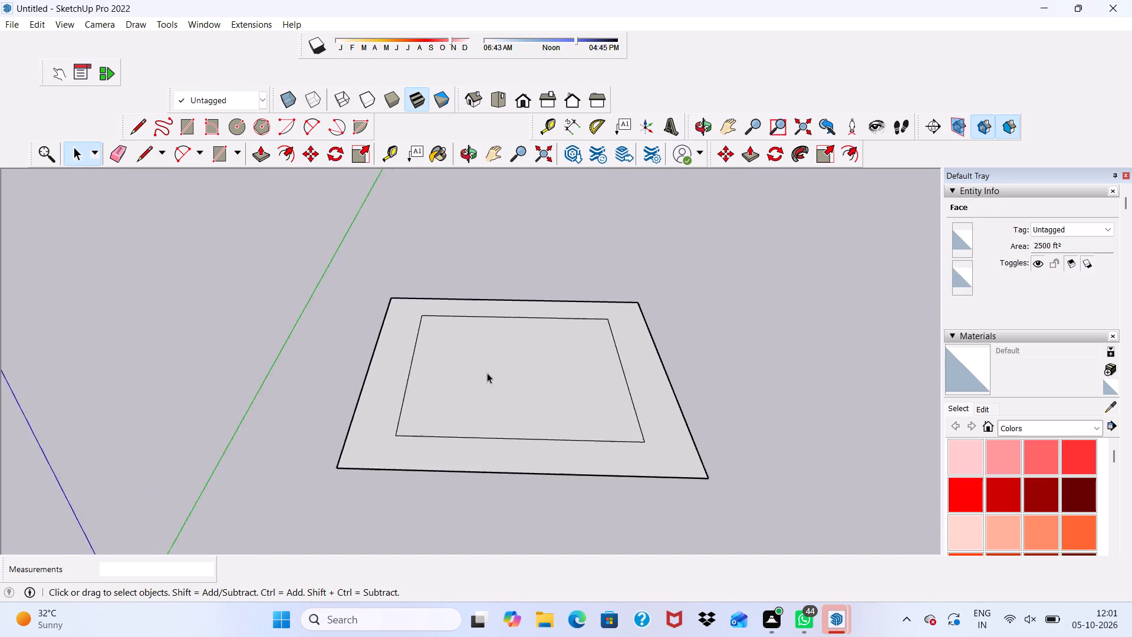
Offset the inner 50' square inward by 9" to form the wall thickness outline.
scroll(487, 373, "down", 2)
middle_click_drag(549, 386, 551, 405)
scroll(551, 405, "up", 7)
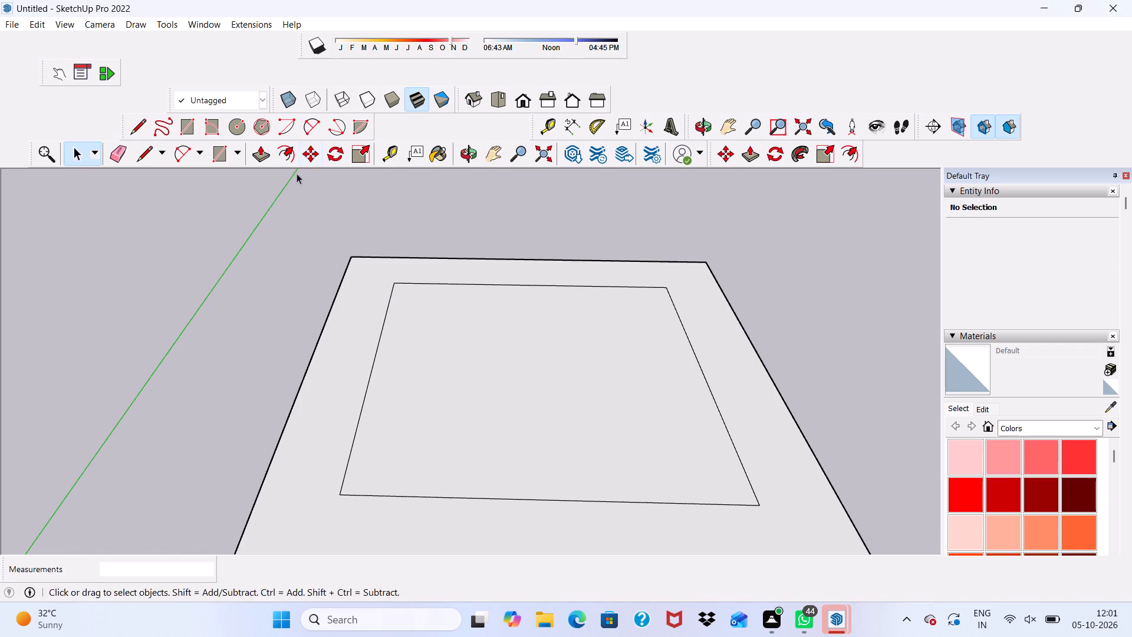
left_click(299, 146)
scroll(284, 143, "up", 3)
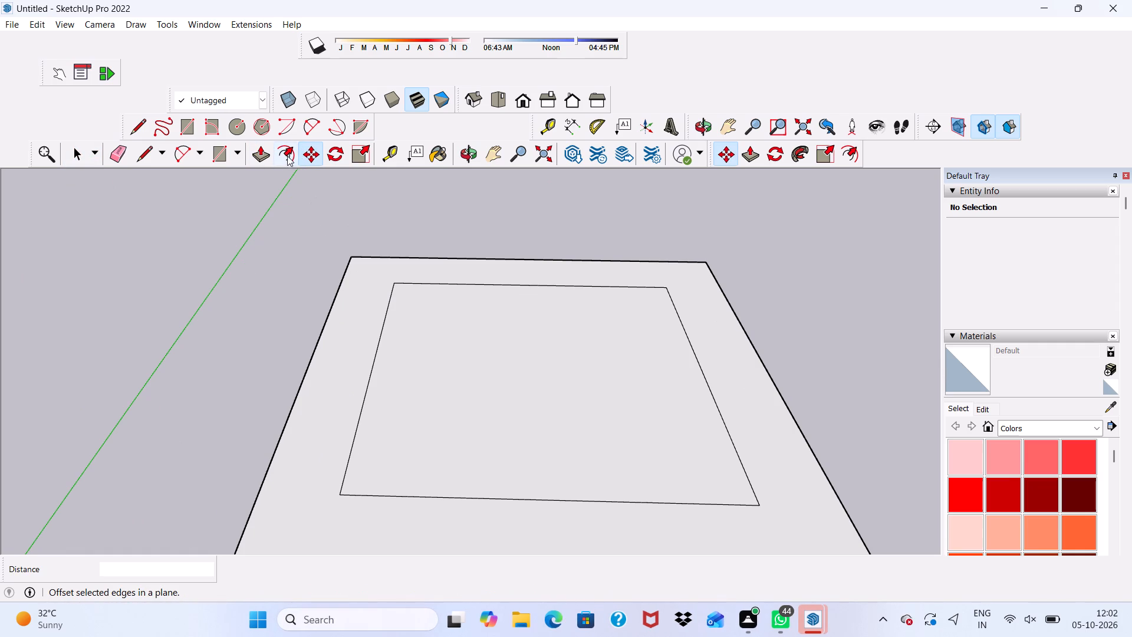
scroll(410, 326, "up", 3)
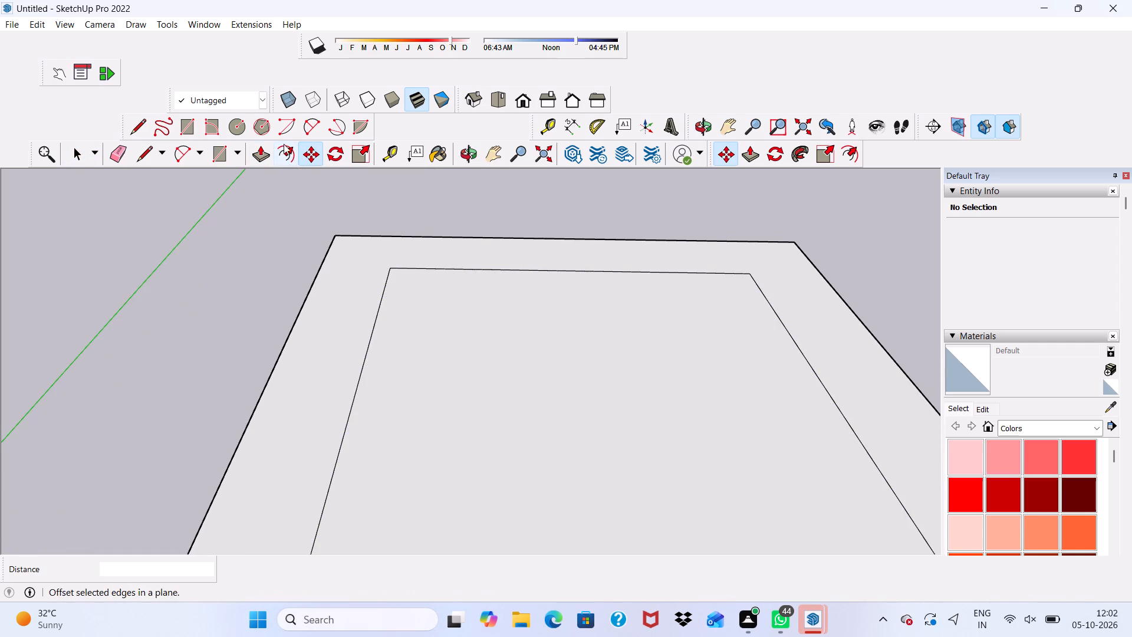
left_click(284, 142)
left_click(366, 406)
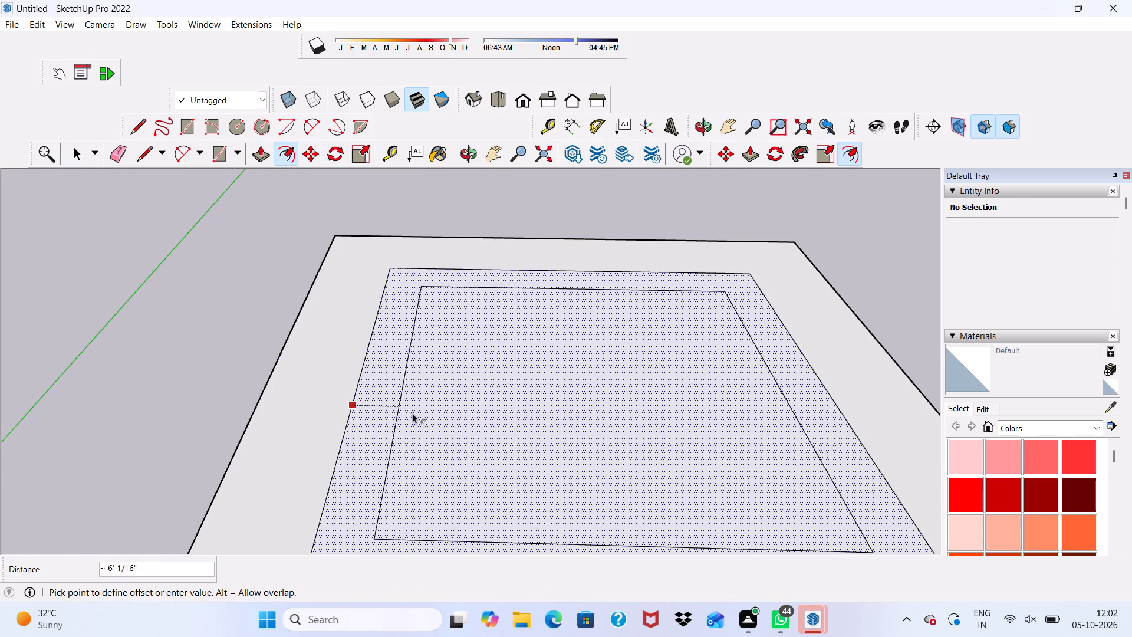
type("9\"")
key("Return")
key("space")
Examine the double wall outline within the larger base from above and from oblique angles.
scroll(416, 316, "down", 6)
middle_click_drag(483, 287, 391, 383)
middle_click(394, 381)
middle_click(400, 378)
scroll(494, 269, "up", 5)
scroll(395, 287, "down", 2)
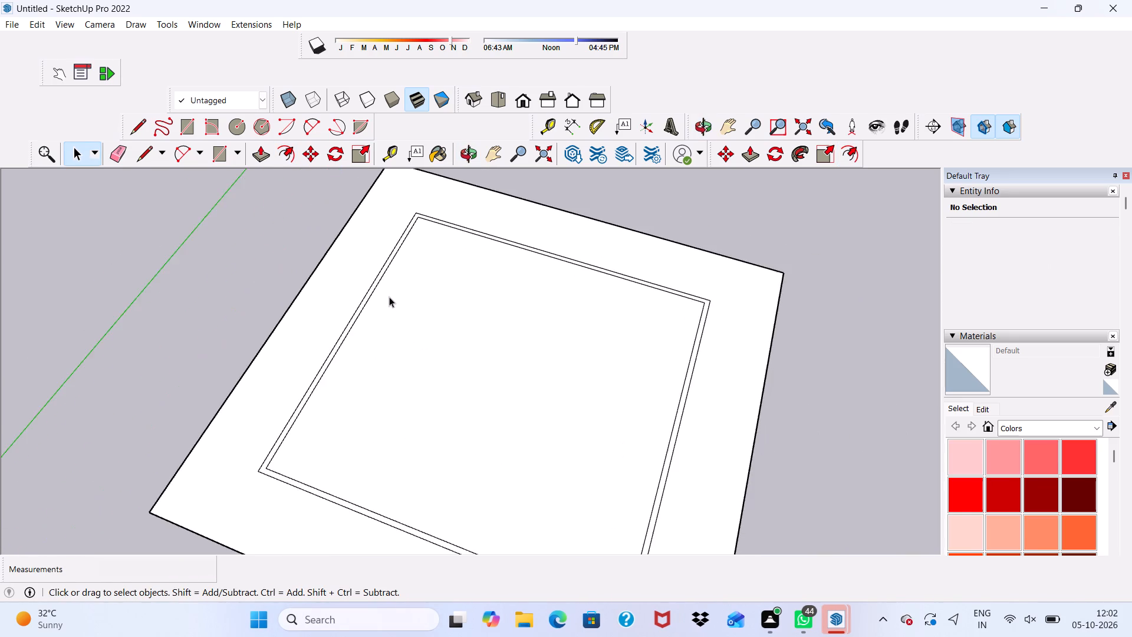
scroll(389, 297, "down", 3)
scroll(456, 316, "down", 3)
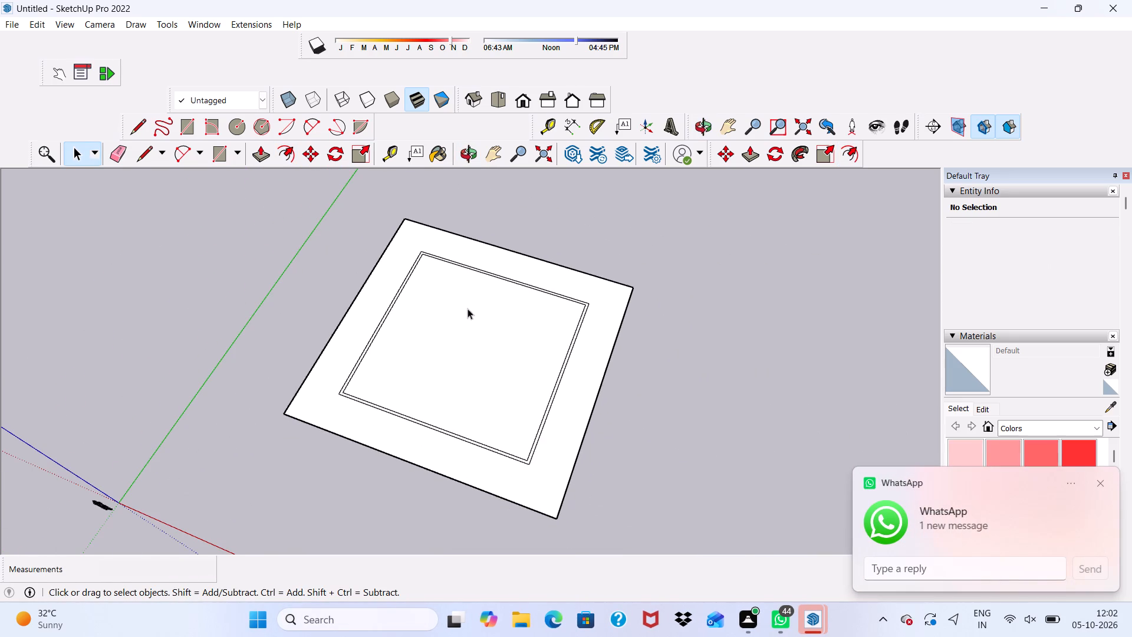
scroll(440, 326, "up", 3)
scroll(451, 356, "down", 6)
middle_click_drag(417, 387, 474, 385)
scroll(474, 385, "up", 3)
scroll(356, 307, "up", 2)
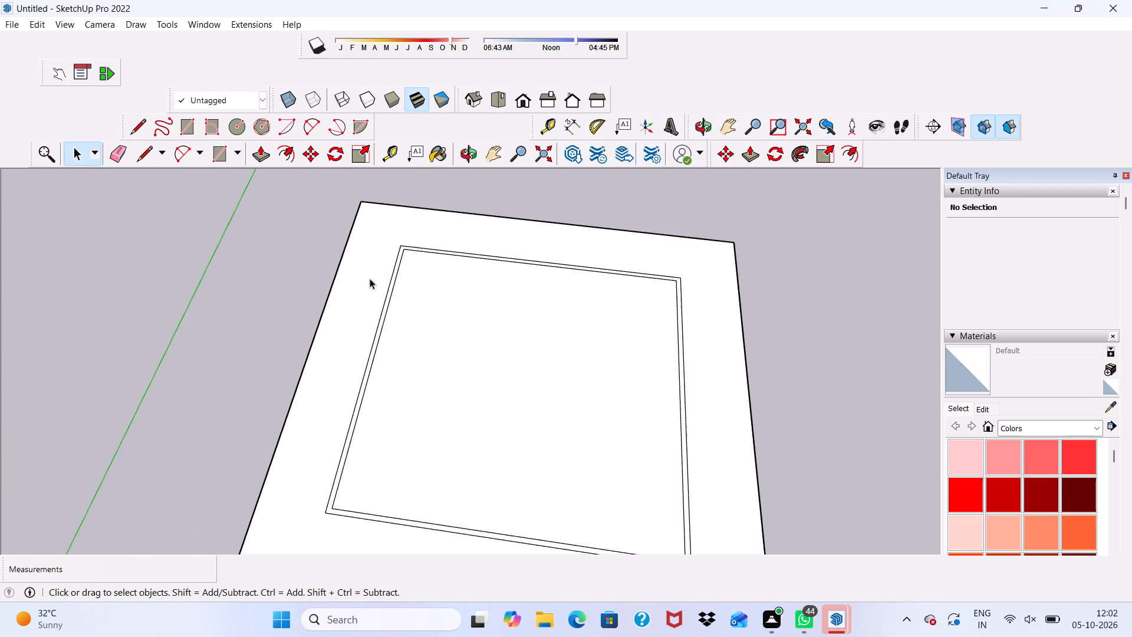
scroll(370, 278, "up", 4)
middle_click_drag(468, 283, 461, 272)
middle_click(462, 271)
scroll(472, 262, "down", 7)
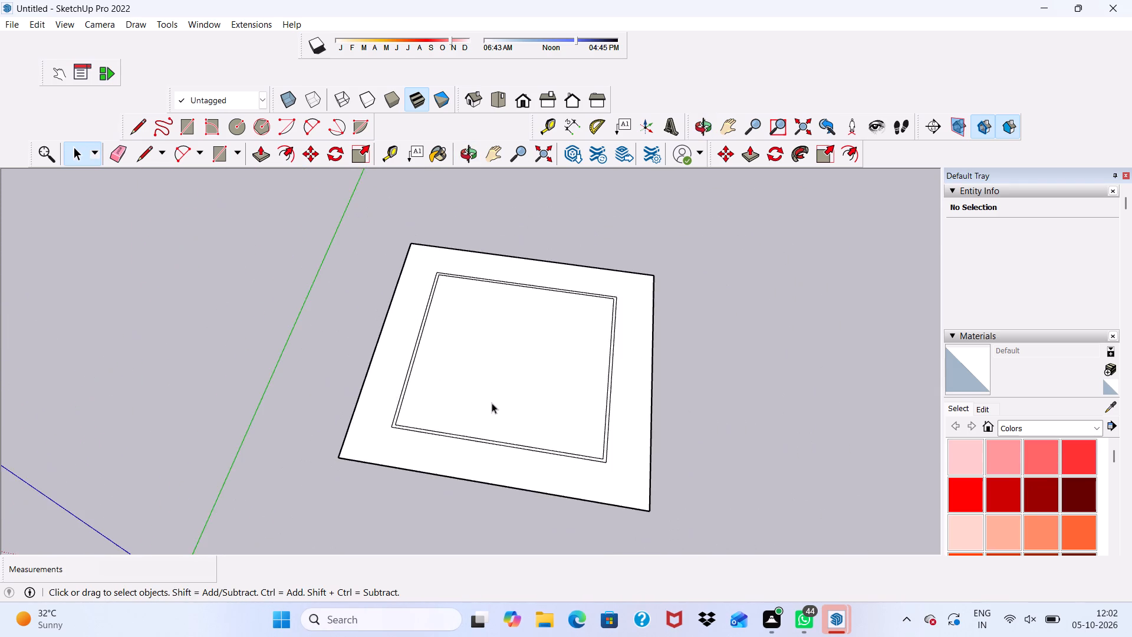
middle_click_drag(494, 409, 526, 440)
scroll(472, 363, "up", 6)
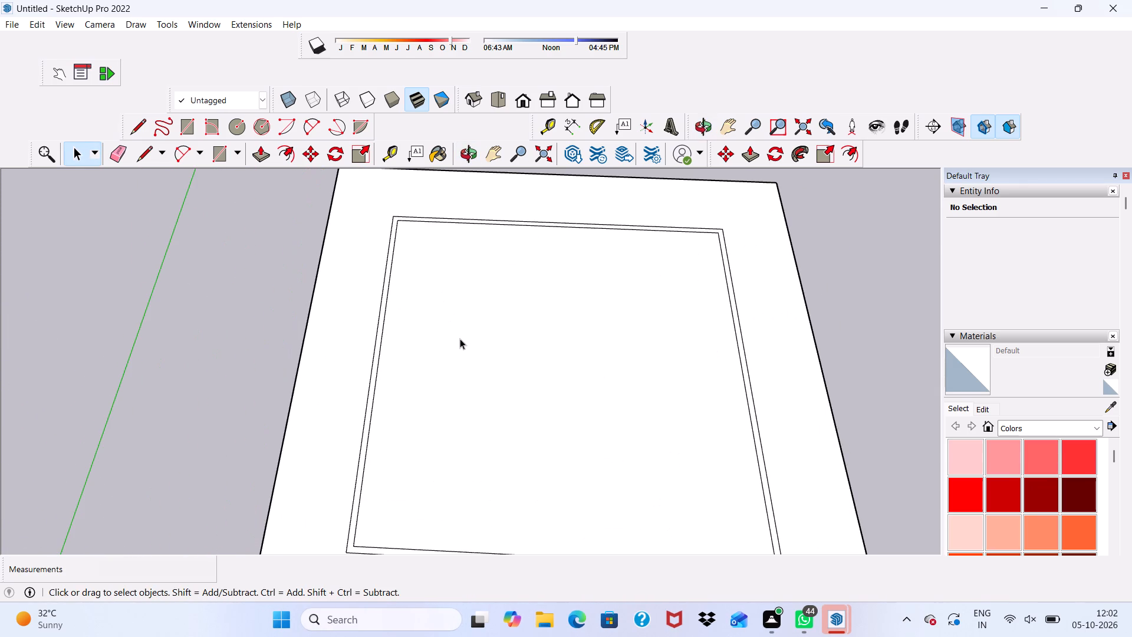
scroll(463, 353, "down", 2)
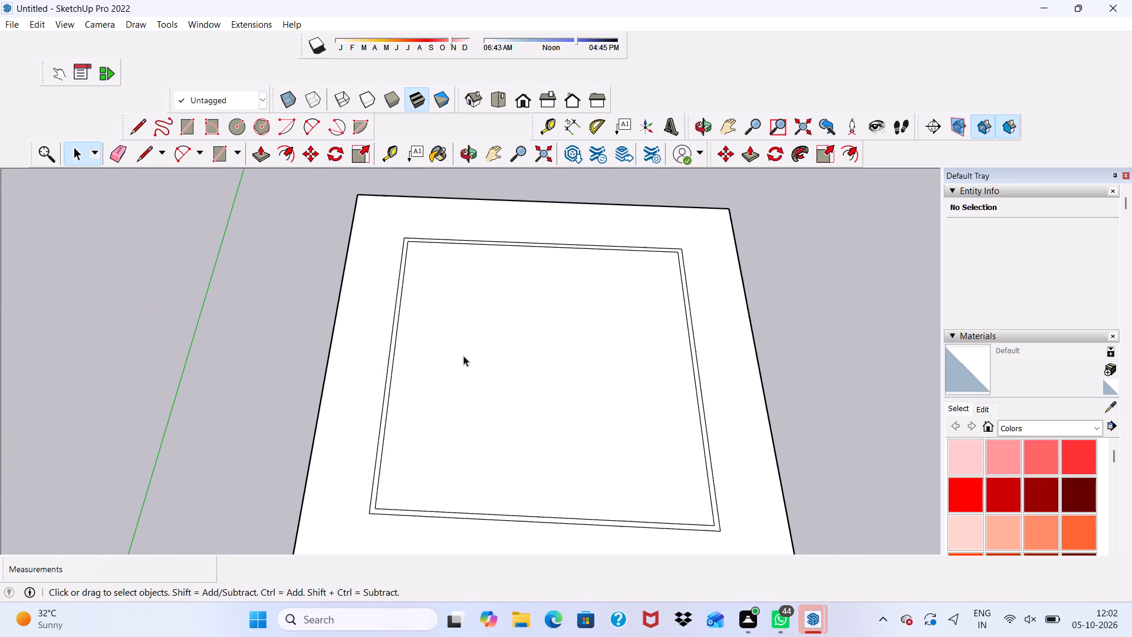
scroll(464, 362, "down", 3)
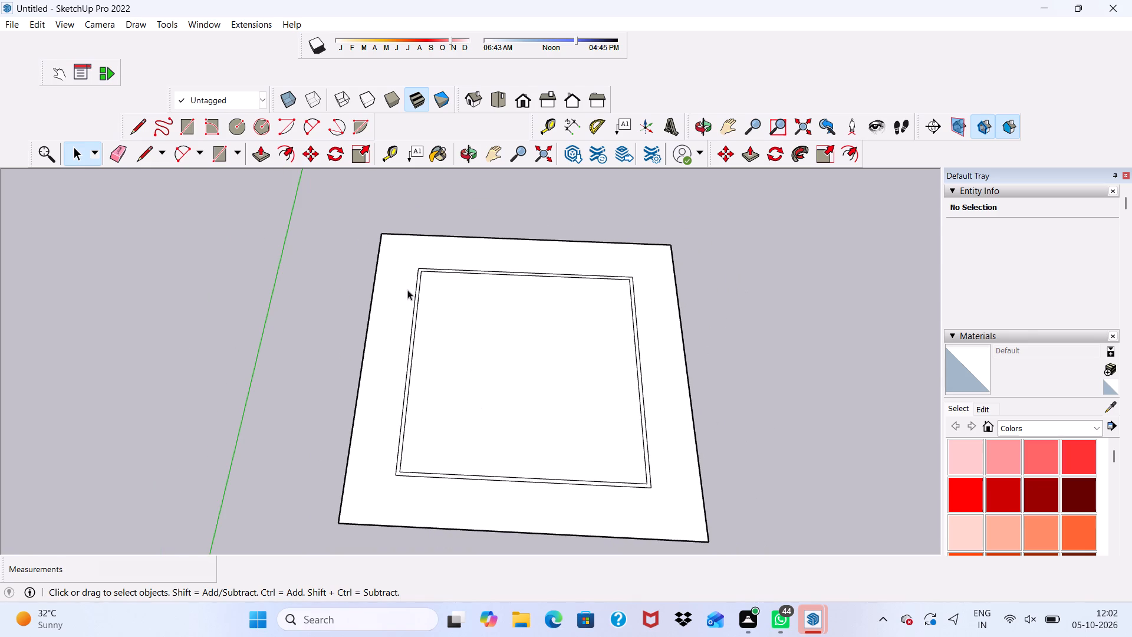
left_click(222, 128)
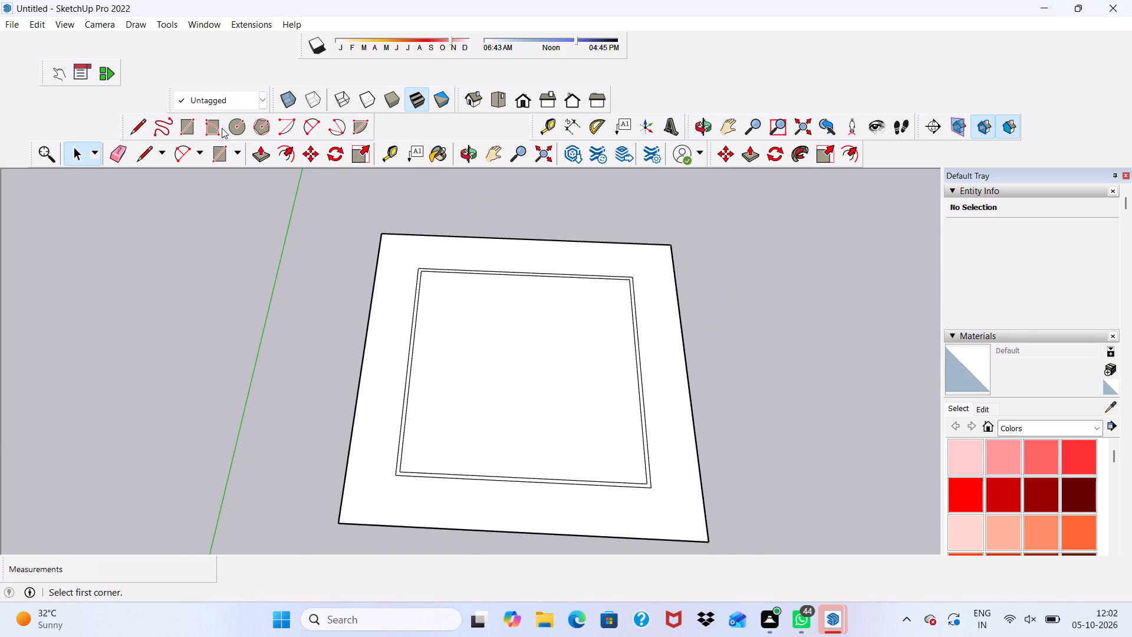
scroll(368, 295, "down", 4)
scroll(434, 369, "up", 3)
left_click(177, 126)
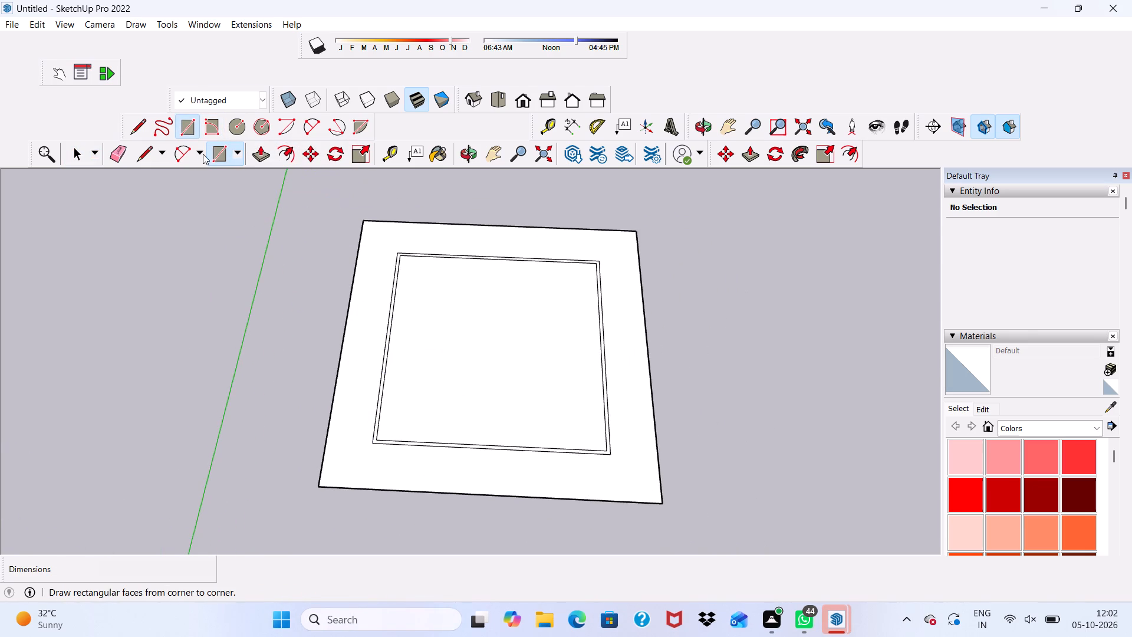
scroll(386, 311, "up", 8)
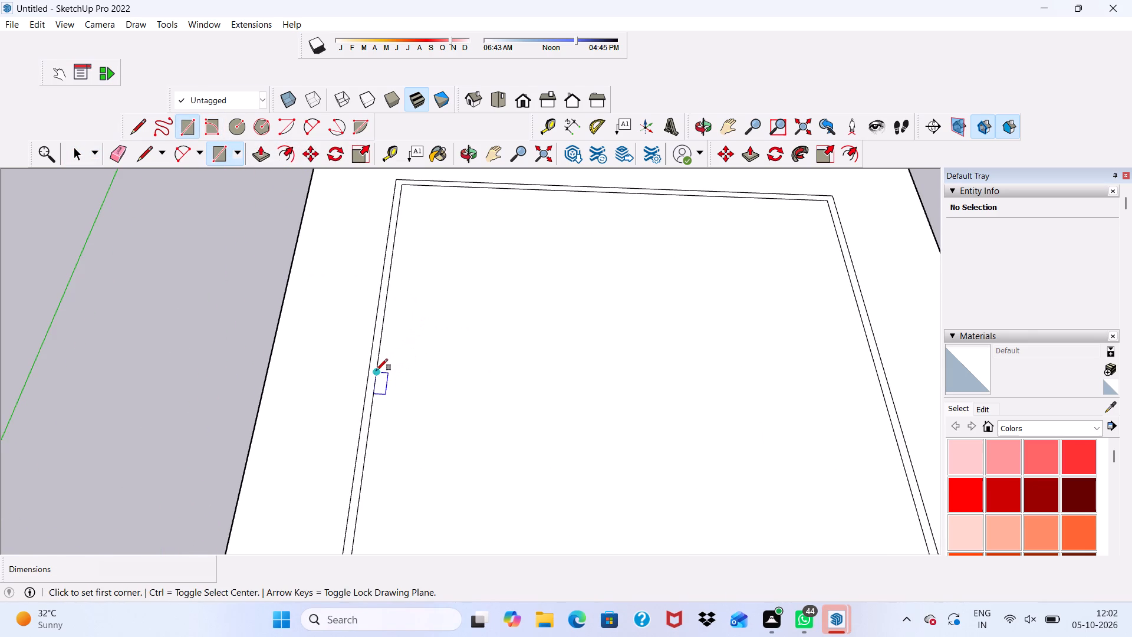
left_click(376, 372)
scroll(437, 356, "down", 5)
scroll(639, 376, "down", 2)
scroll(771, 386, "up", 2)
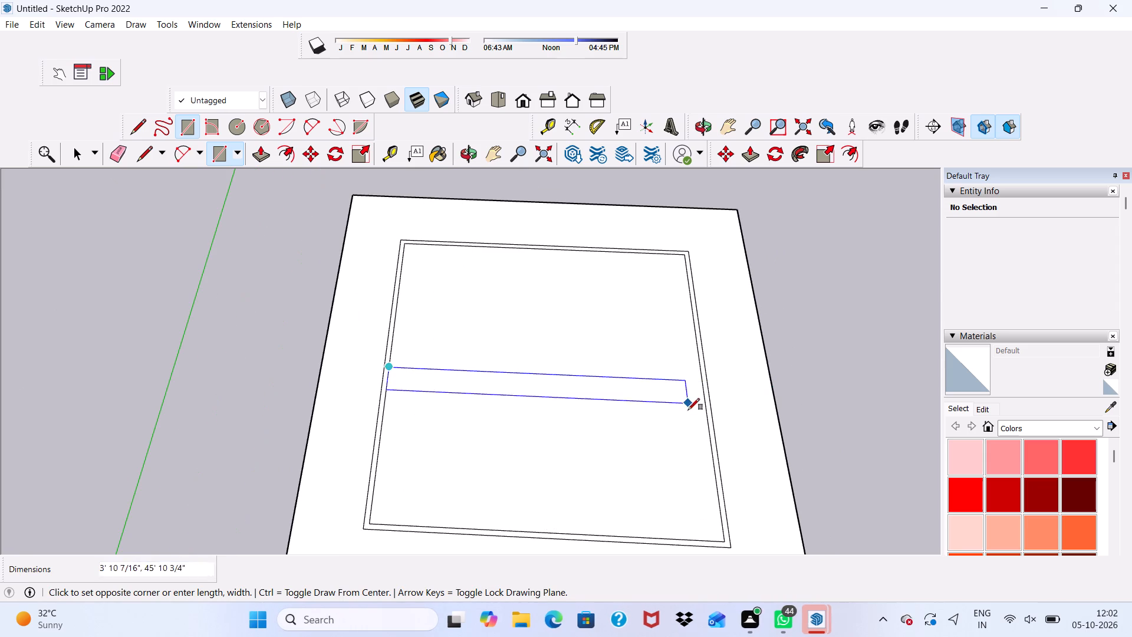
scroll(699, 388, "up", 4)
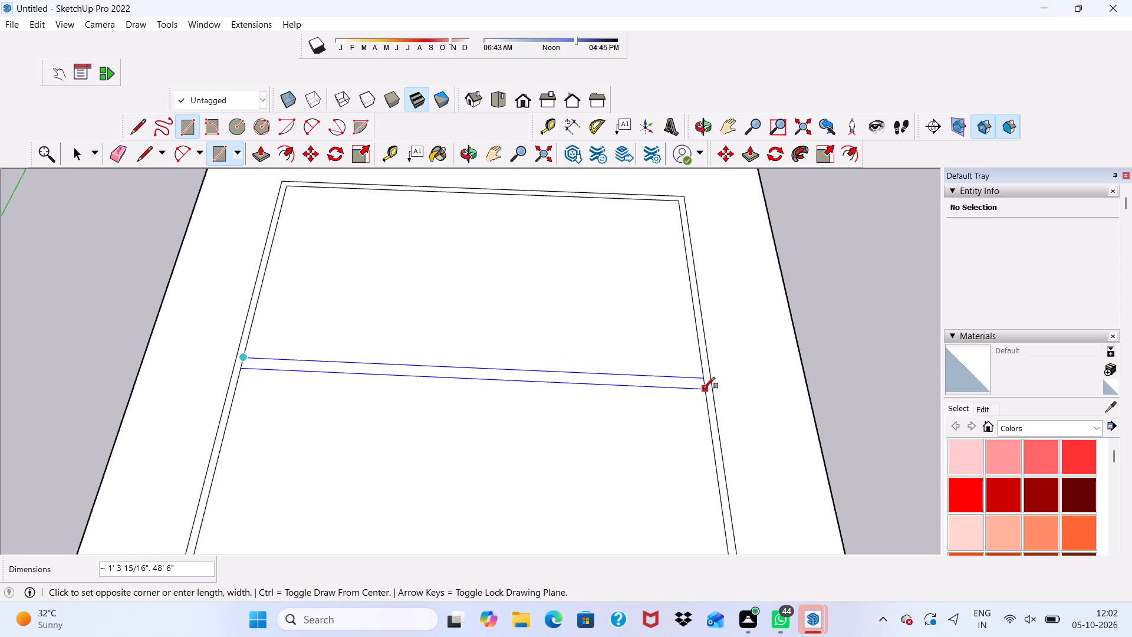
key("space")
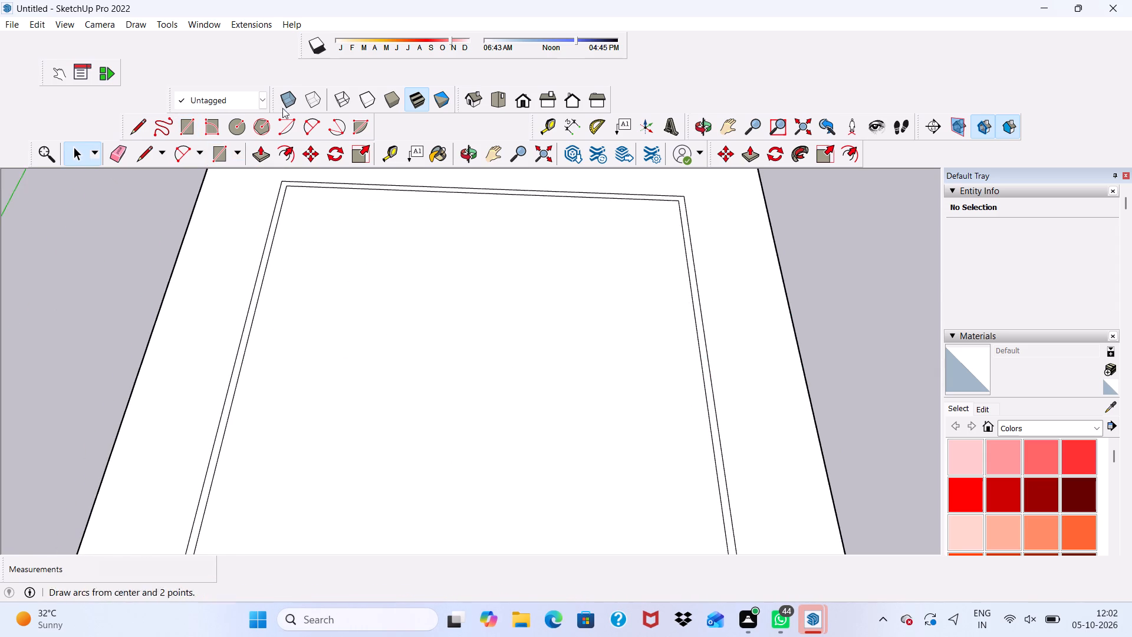
Place a guide 24' 3" from the far inner wall line, across the middle of the square.
left_click(396, 154)
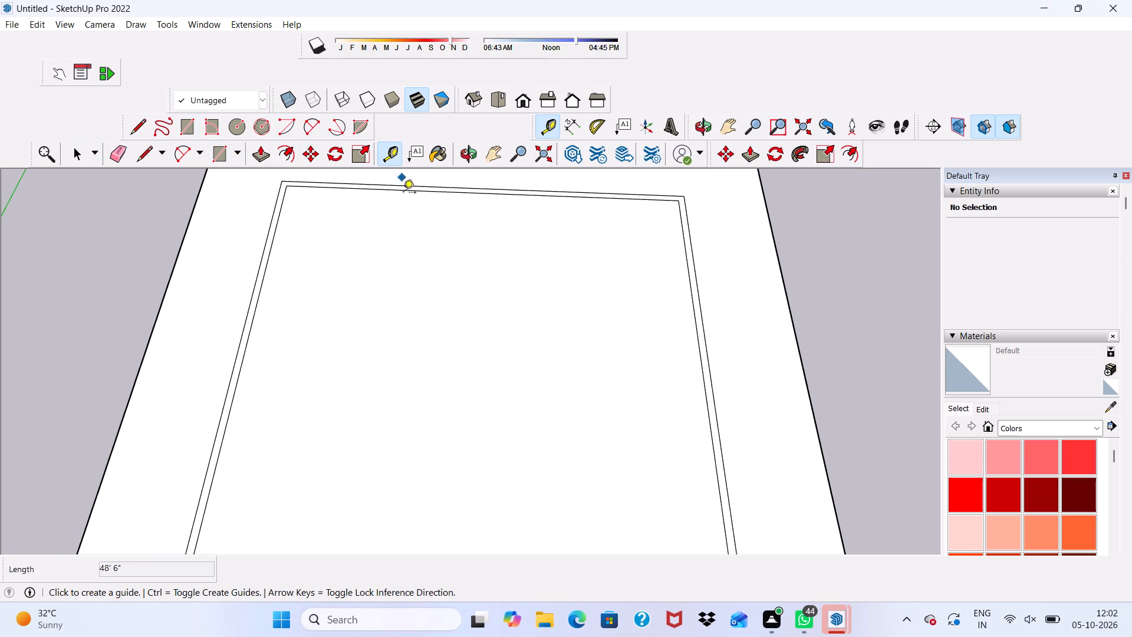
scroll(471, 229, "up", 2)
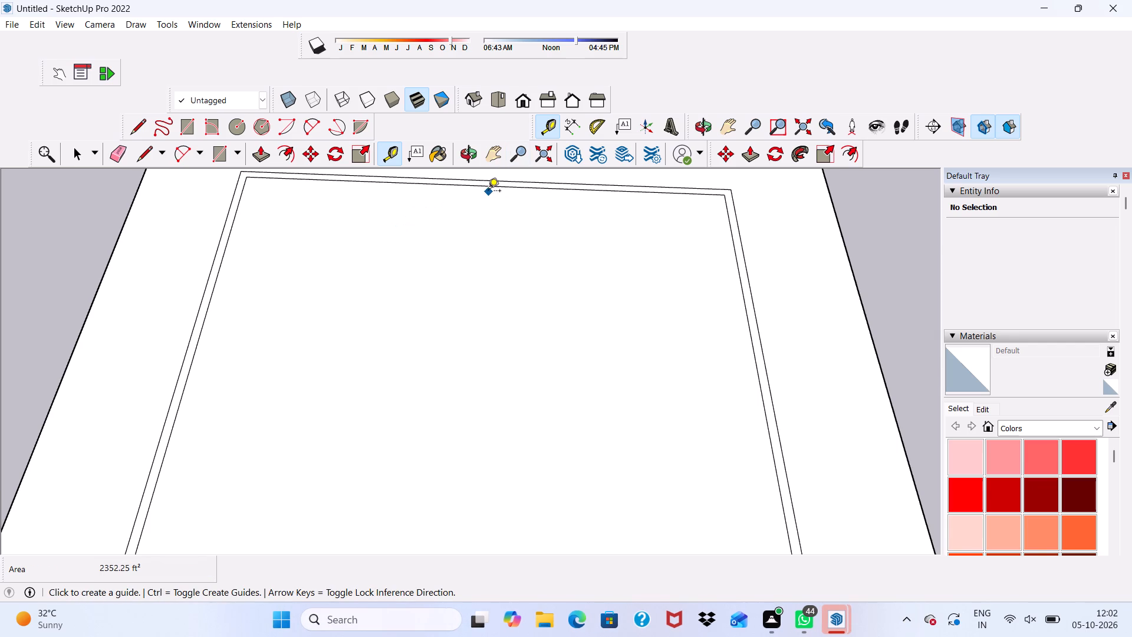
scroll(483, 198, "up", 3)
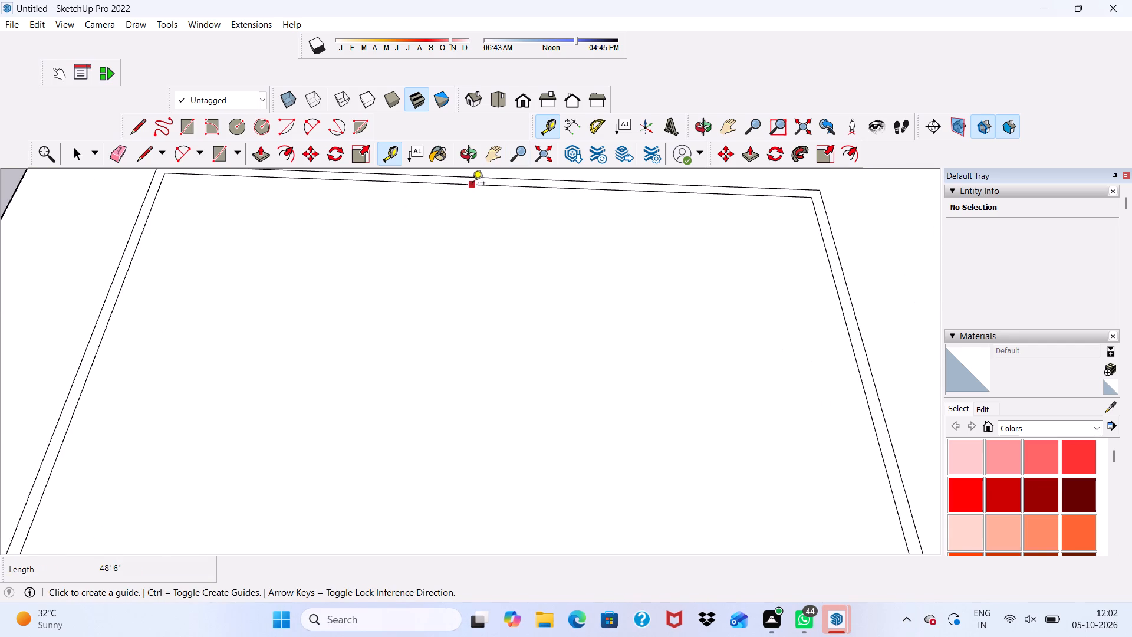
left_click(472, 184)
scroll(480, 236, "down", 4)
scroll(507, 280, "down", 6)
scroll(509, 308, "up", 1)
scroll(509, 313, "down", 2)
scroll(498, 365, "up", 3)
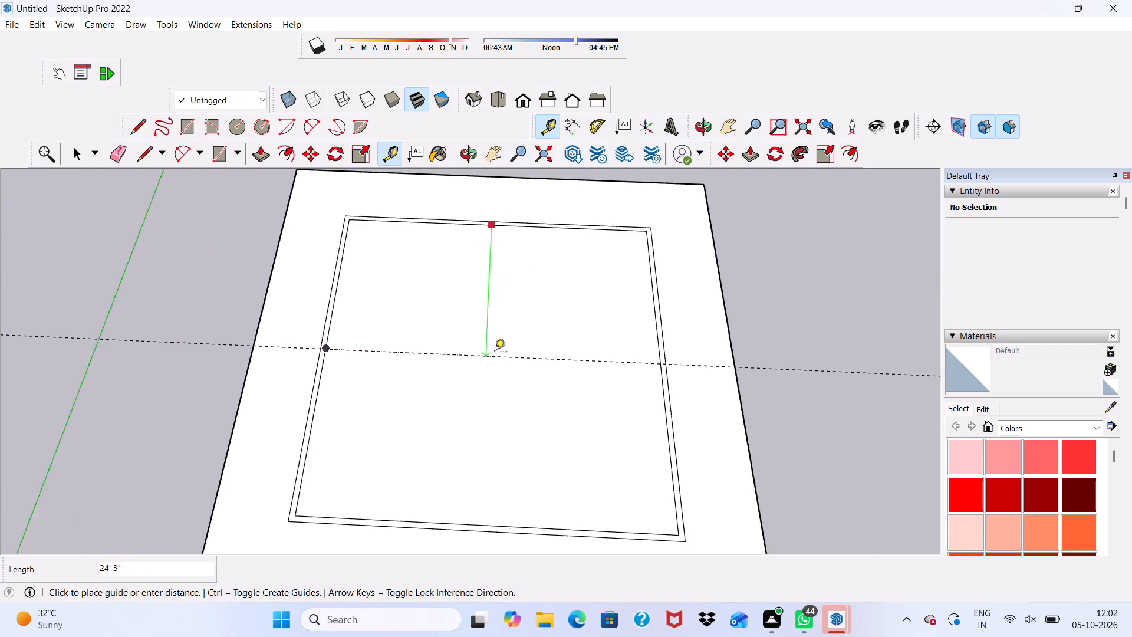
scroll(492, 351, "down", 4)
scroll(492, 365, "up", 1)
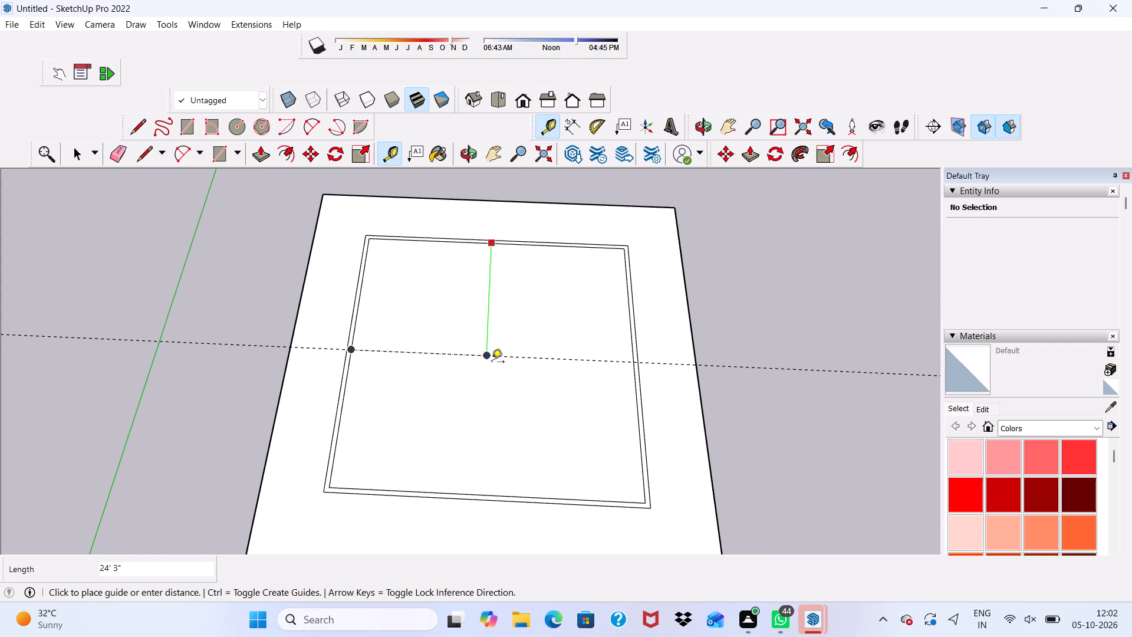
left_click(492, 363)
Place a second parallel guide 6" from the middle guide, on its near side.
left_click(493, 358)
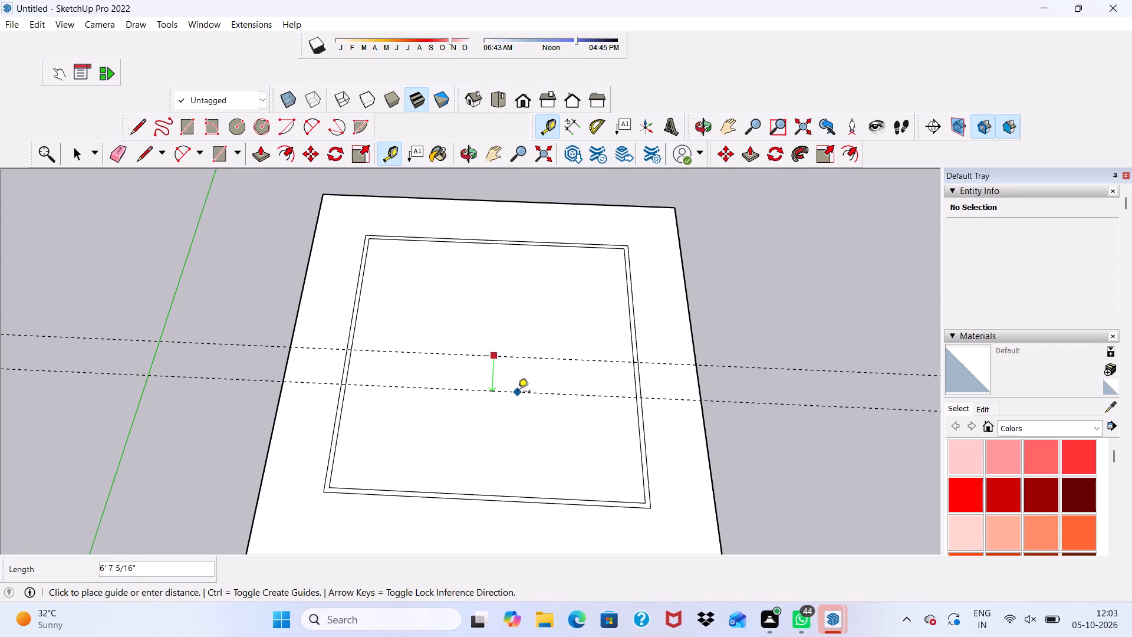
type("6\"")
key("Return")
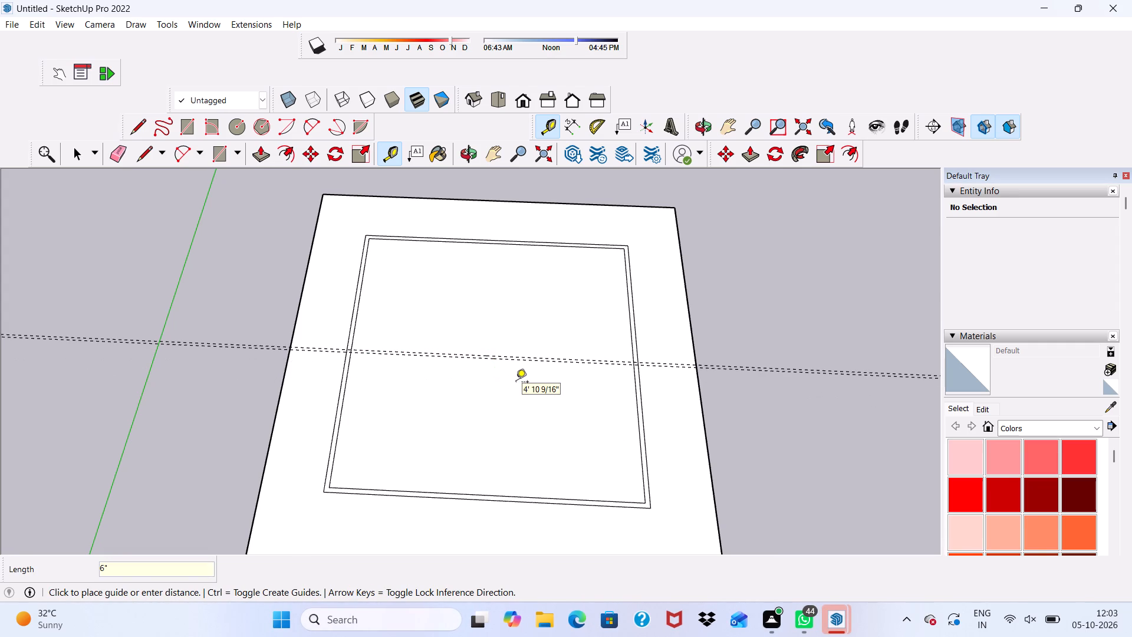
key("space")
Draw a 48' 6" line along the far middle guide, between the inner lines of the two side walls.
scroll(527, 331, "up", 2)
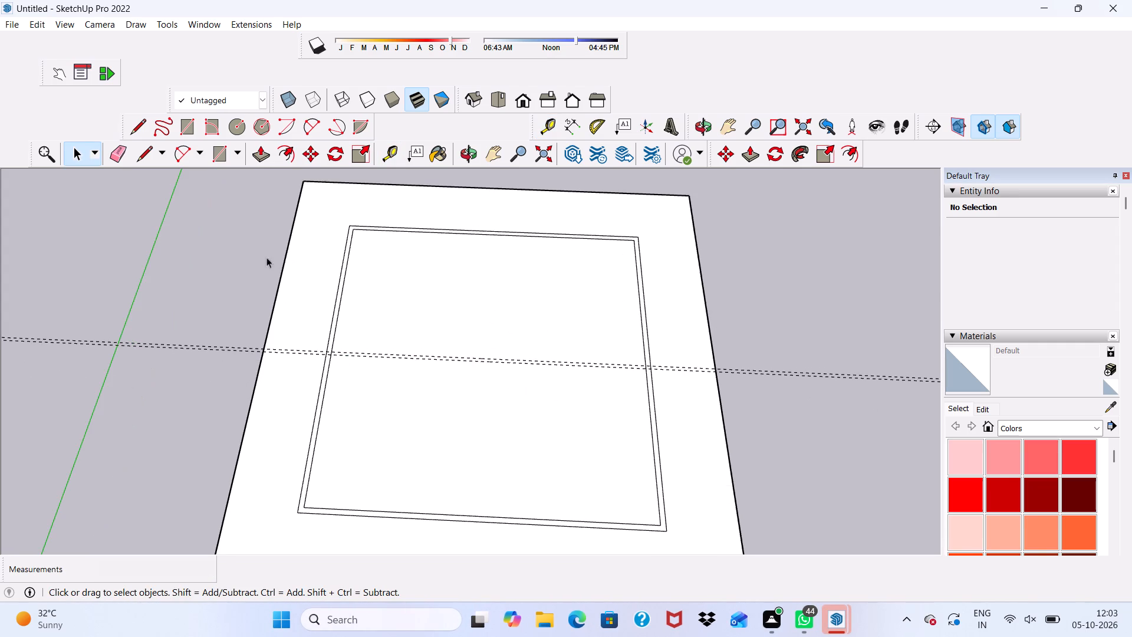
left_click(150, 148)
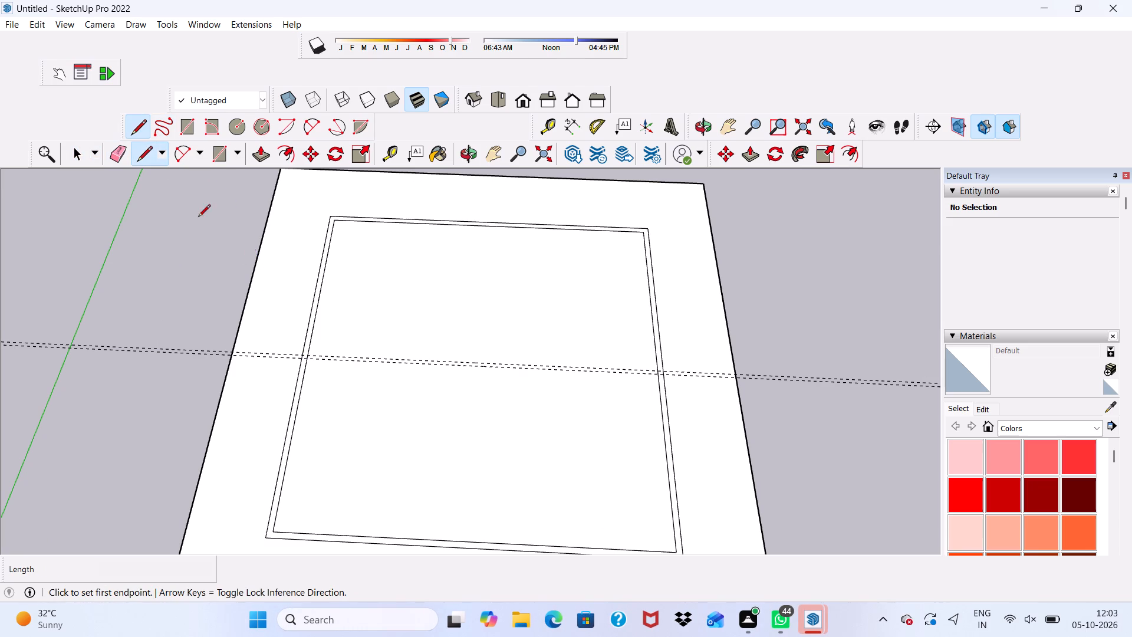
scroll(386, 346, "up", 7)
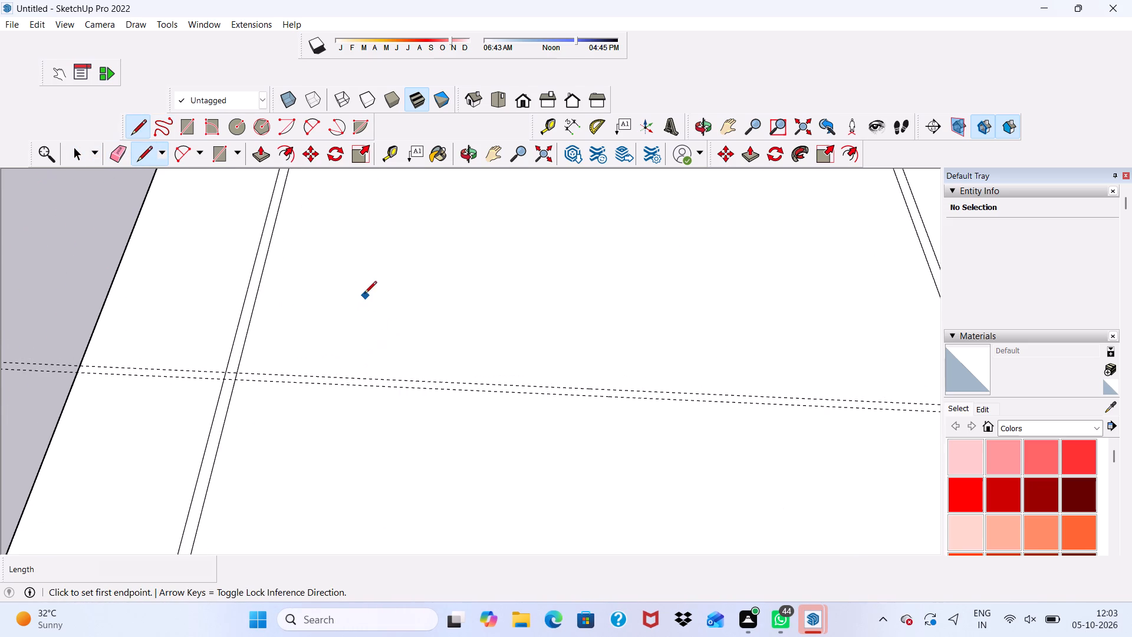
scroll(243, 337, "down", 2)
scroll(208, 281, "down", 6)
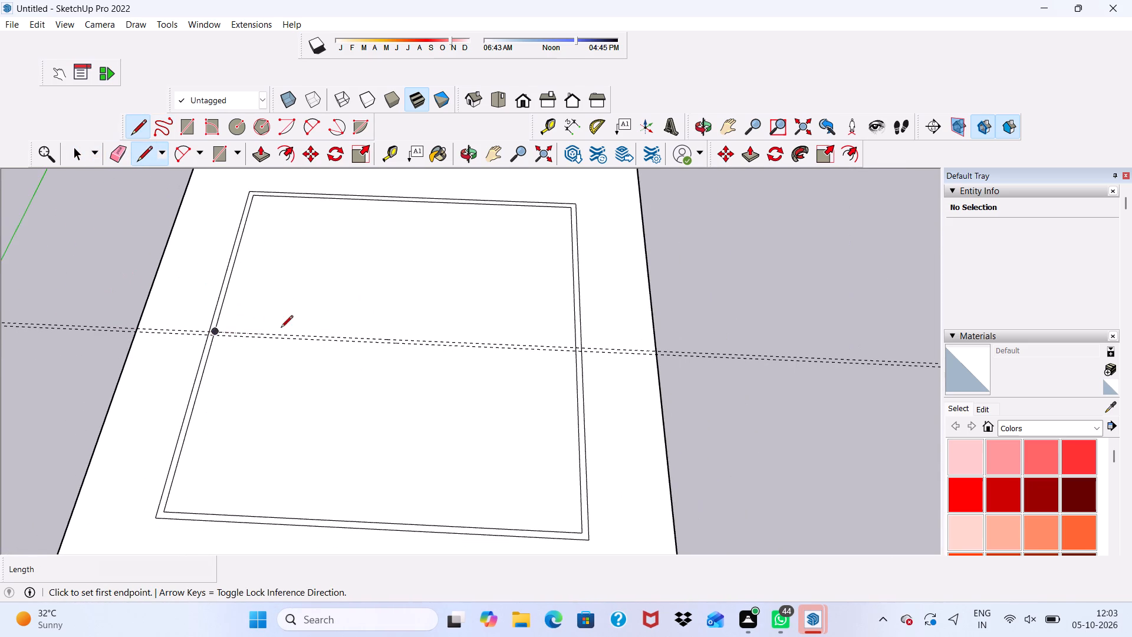
scroll(337, 321, "up", 5)
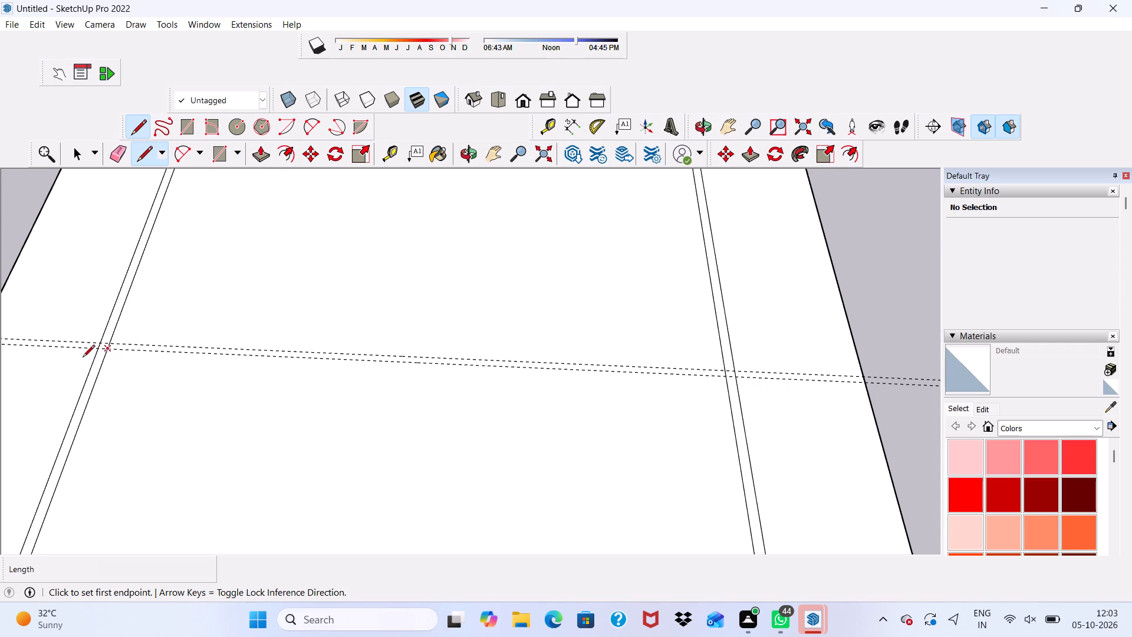
scroll(113, 344, "up", 9)
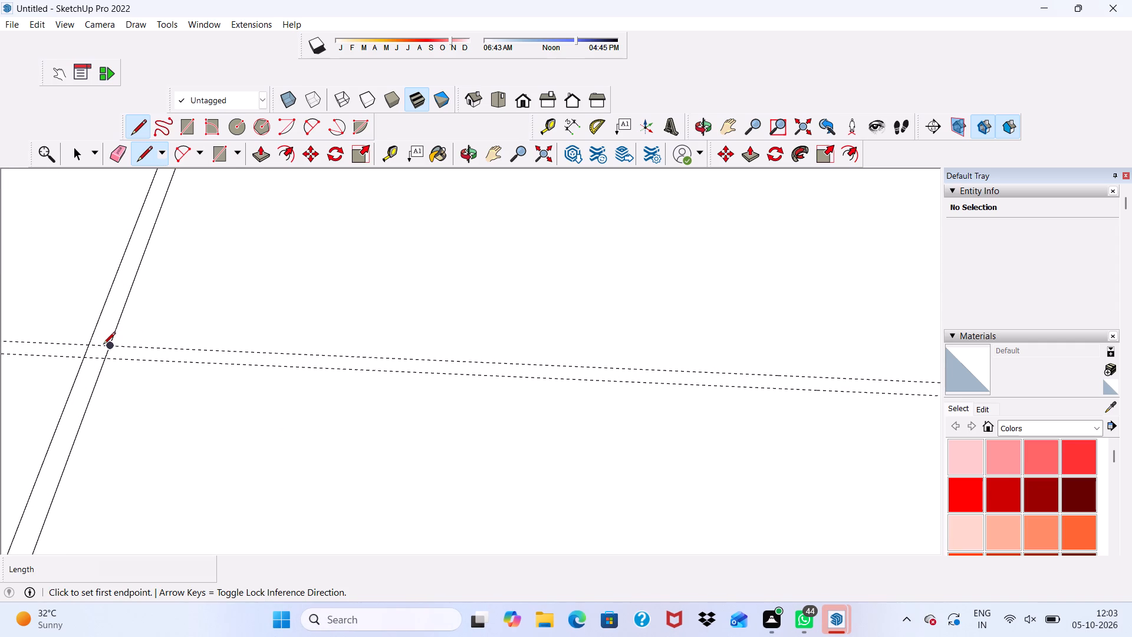
left_click(111, 345)
scroll(108, 345, "down", 15)
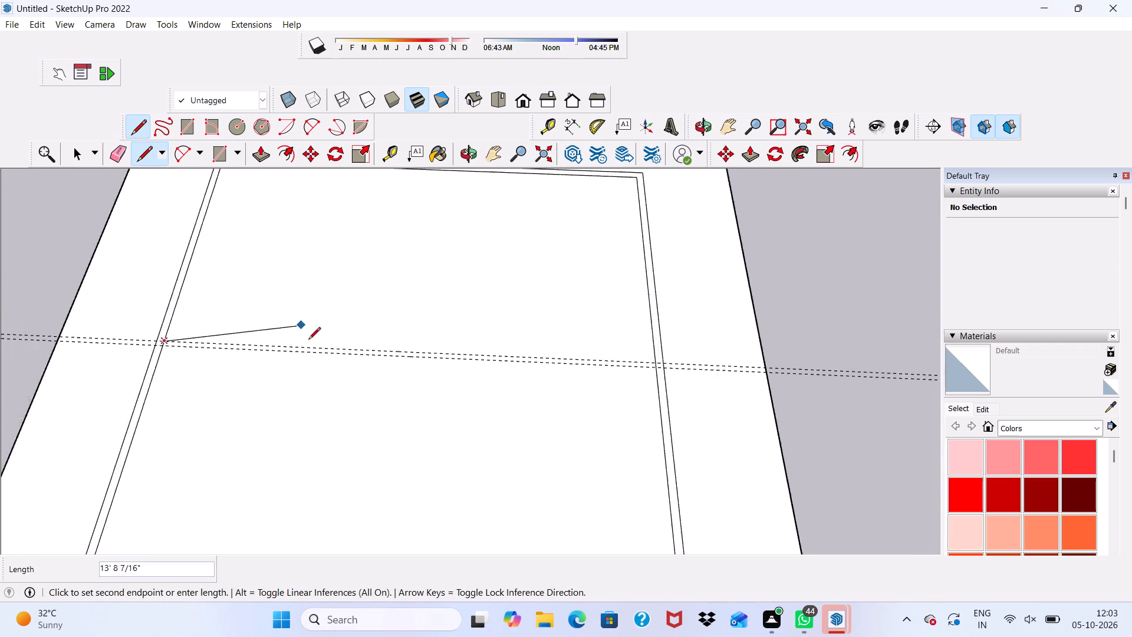
scroll(308, 340, "down", 1)
scroll(409, 333, "up", 4)
scroll(593, 356, "up", 4)
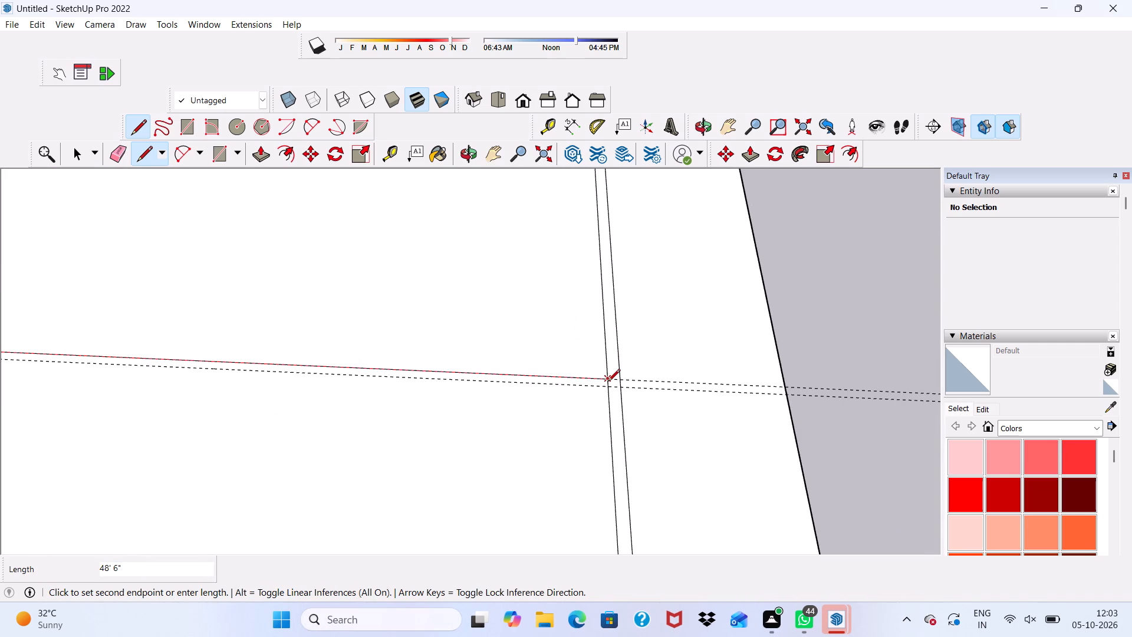
left_click(608, 382)
Draw a second 48' 6" line along the near middle guide, spanning between the inner side wall lines.
scroll(585, 350, "down", 11)
scroll(326, 340, "up", 8)
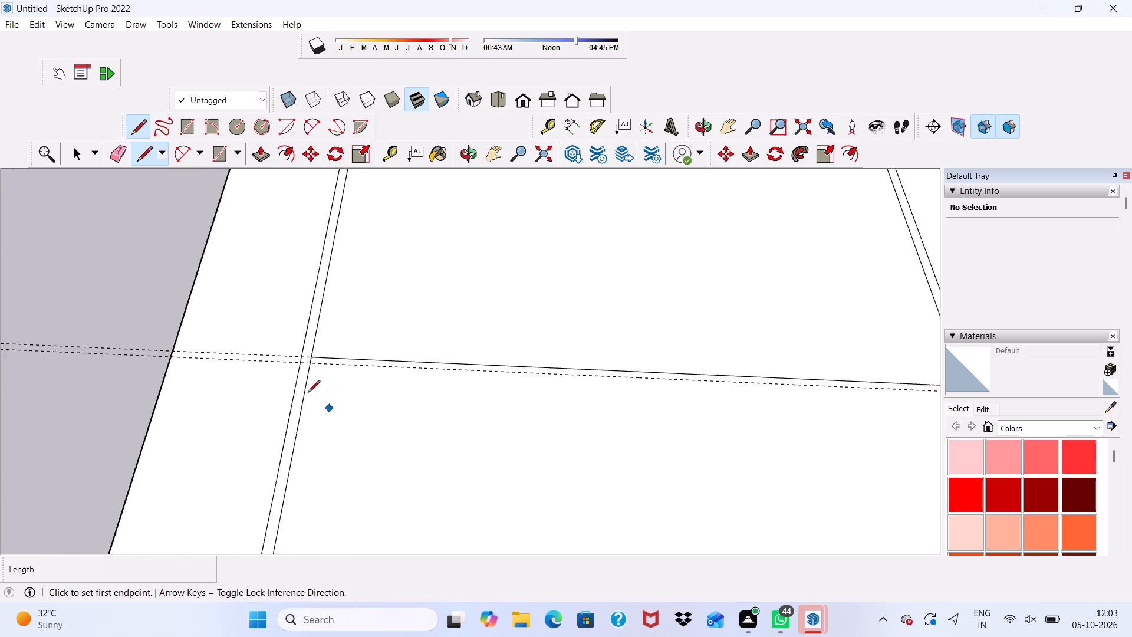
scroll(308, 393, "up", 9)
left_click(306, 347)
scroll(336, 346, "down", 3)
scroll(394, 378, "up", 1)
scroll(409, 383, "down", 3)
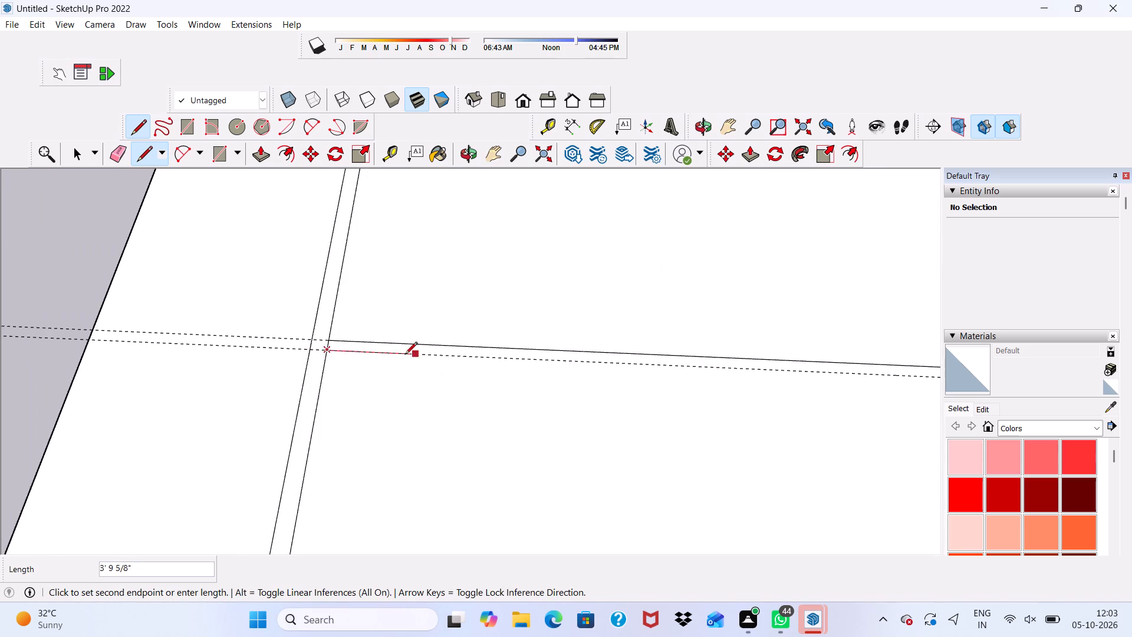
scroll(405, 355, "down", 2)
scroll(381, 375, "up", 1)
scroll(380, 378, "down", 6)
scroll(206, 421, "up", 1)
scroll(243, 399, "down", 1)
scroll(243, 400, "up", 1)
scroll(243, 404, "down", 4)
scroll(381, 431, "down", 1)
scroll(535, 403, "up", 3)
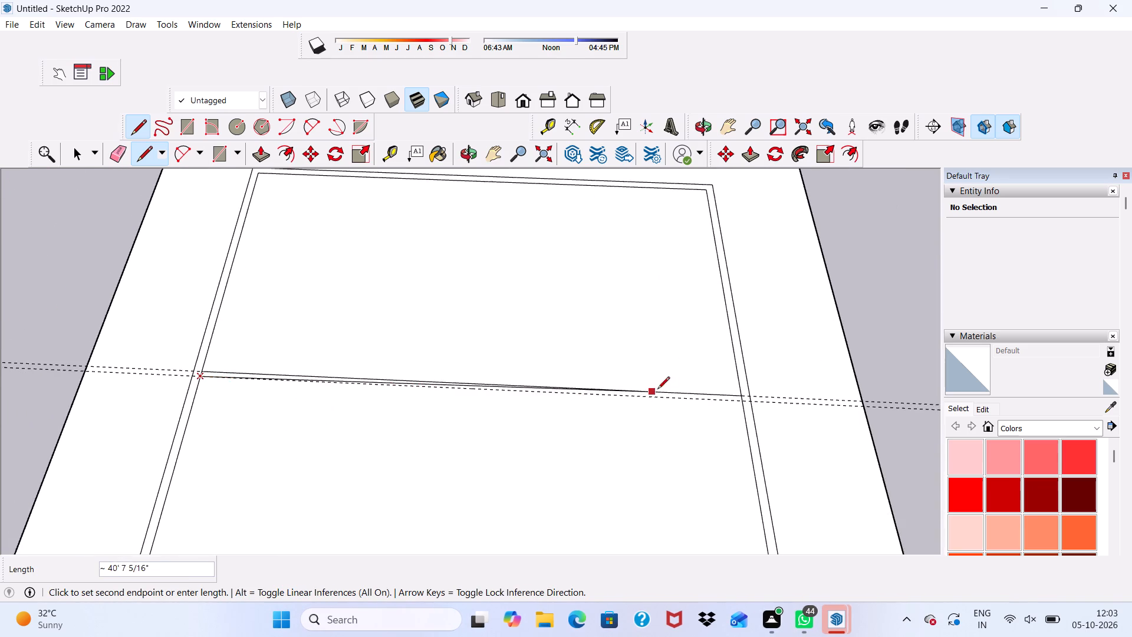
scroll(667, 388, "up", 2)
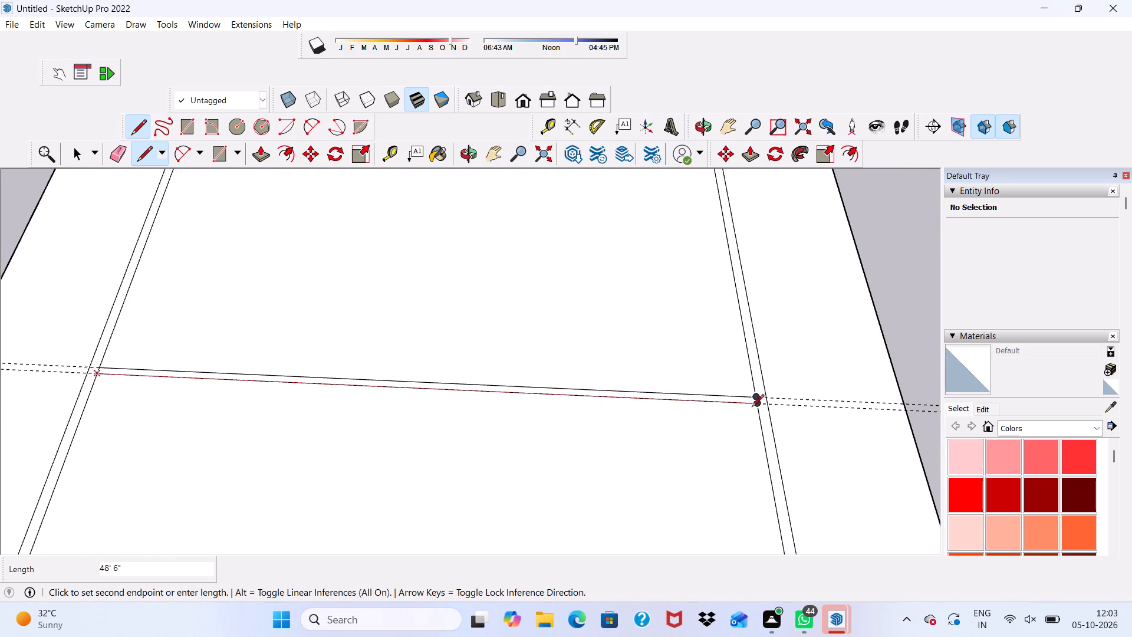
left_click(752, 408)
scroll(469, 442, "down", 3)
key("space")
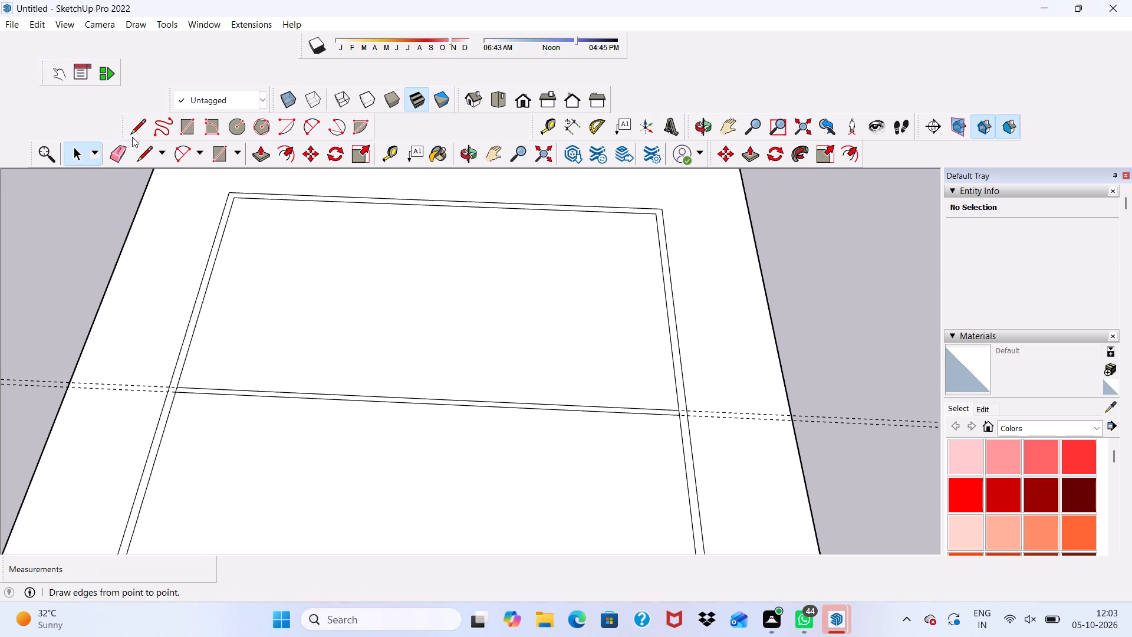
Erase both parallel construction guides crossing the middle of the plan.
left_click(120, 145)
left_click_drag(134, 360, 122, 393)
scroll(0, 360, "down", 11)
key("space")
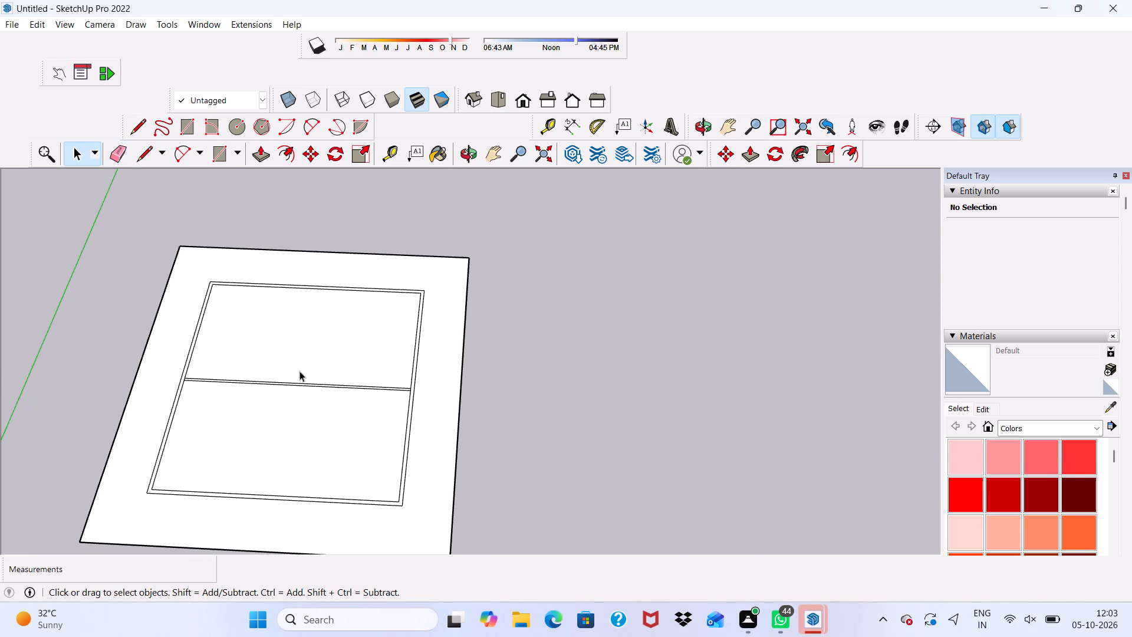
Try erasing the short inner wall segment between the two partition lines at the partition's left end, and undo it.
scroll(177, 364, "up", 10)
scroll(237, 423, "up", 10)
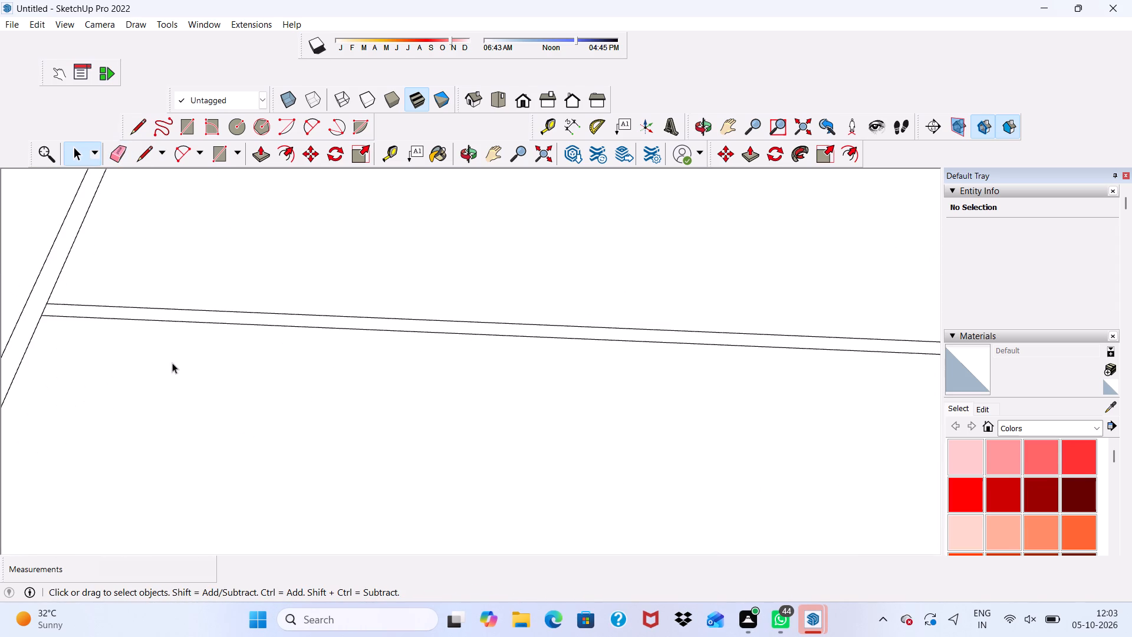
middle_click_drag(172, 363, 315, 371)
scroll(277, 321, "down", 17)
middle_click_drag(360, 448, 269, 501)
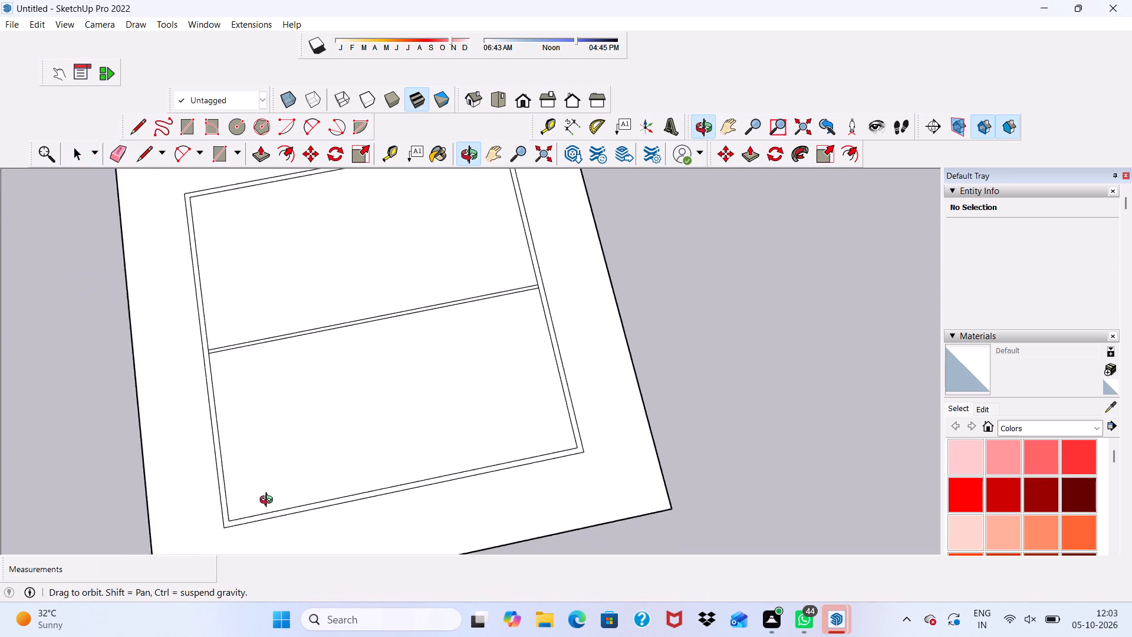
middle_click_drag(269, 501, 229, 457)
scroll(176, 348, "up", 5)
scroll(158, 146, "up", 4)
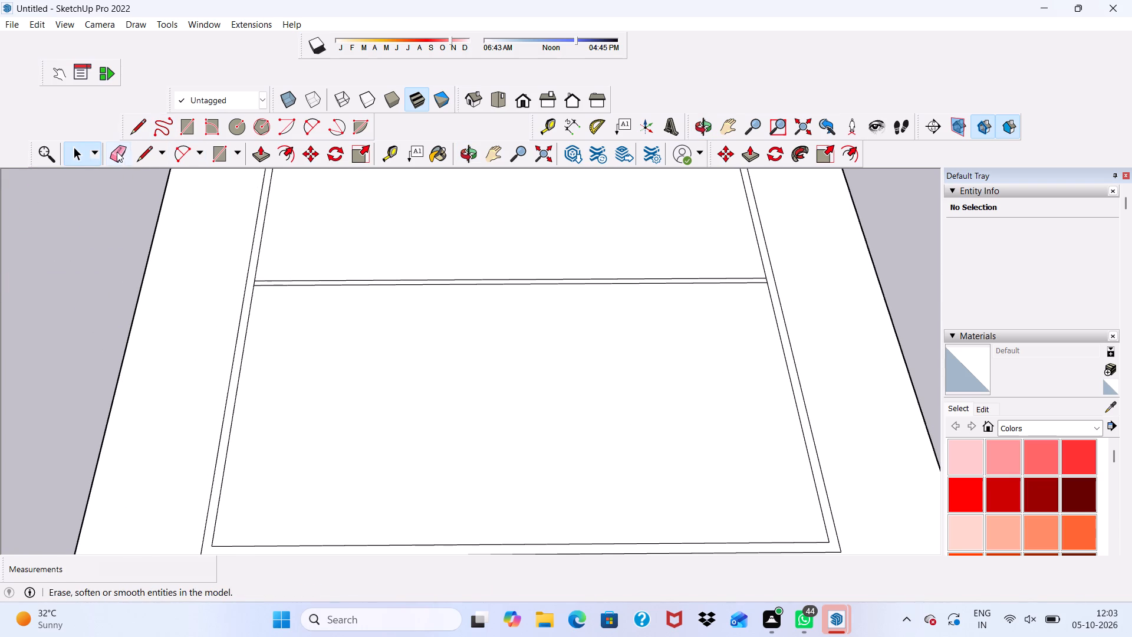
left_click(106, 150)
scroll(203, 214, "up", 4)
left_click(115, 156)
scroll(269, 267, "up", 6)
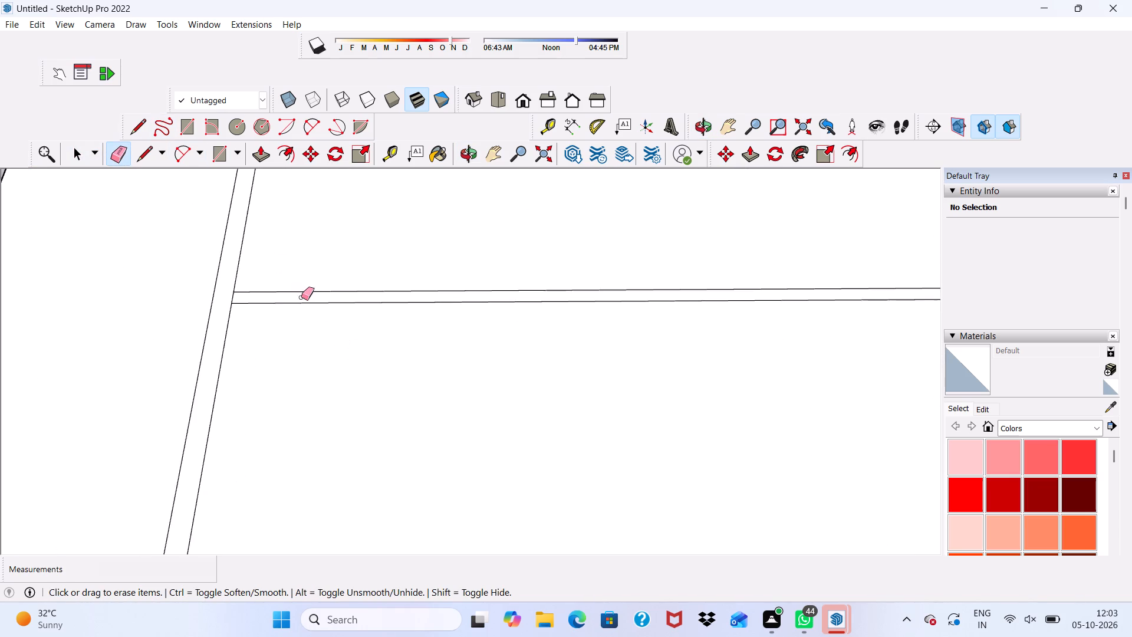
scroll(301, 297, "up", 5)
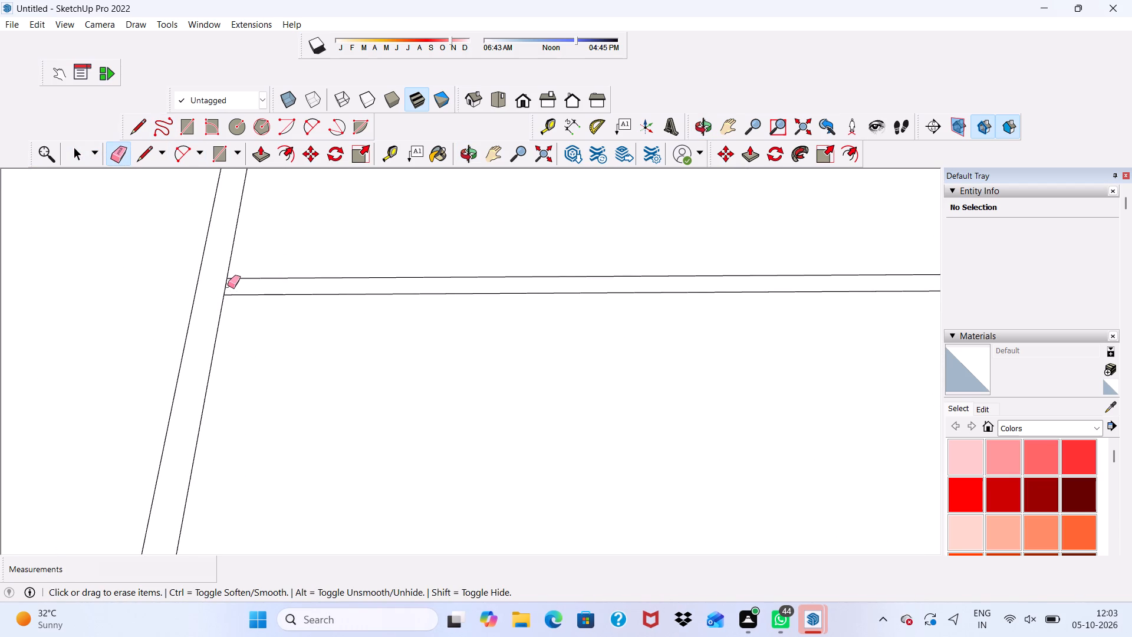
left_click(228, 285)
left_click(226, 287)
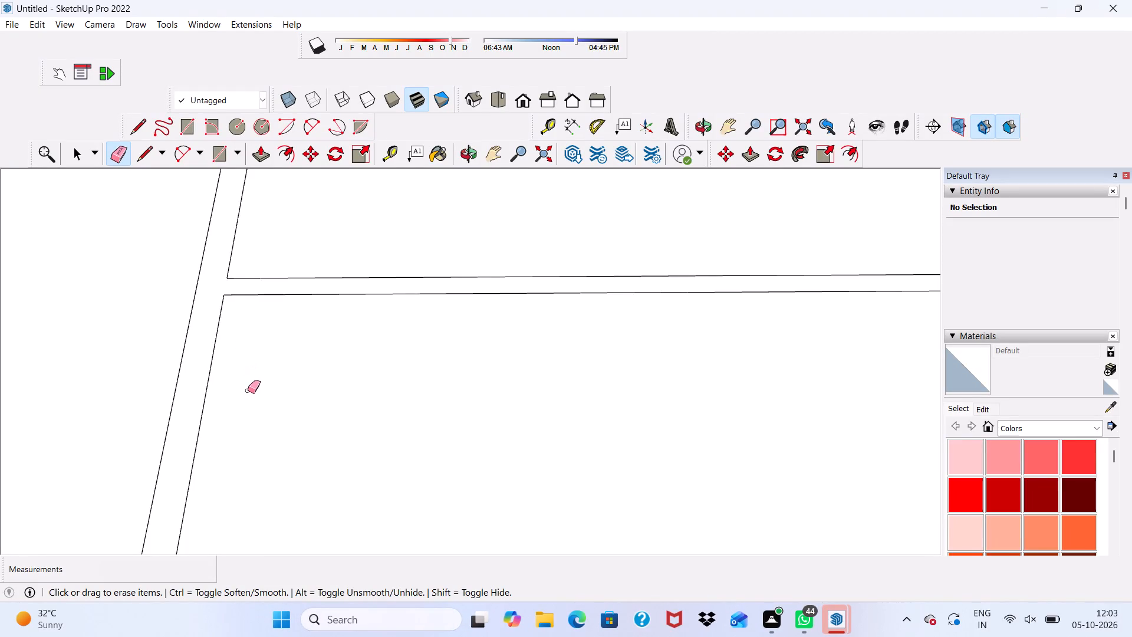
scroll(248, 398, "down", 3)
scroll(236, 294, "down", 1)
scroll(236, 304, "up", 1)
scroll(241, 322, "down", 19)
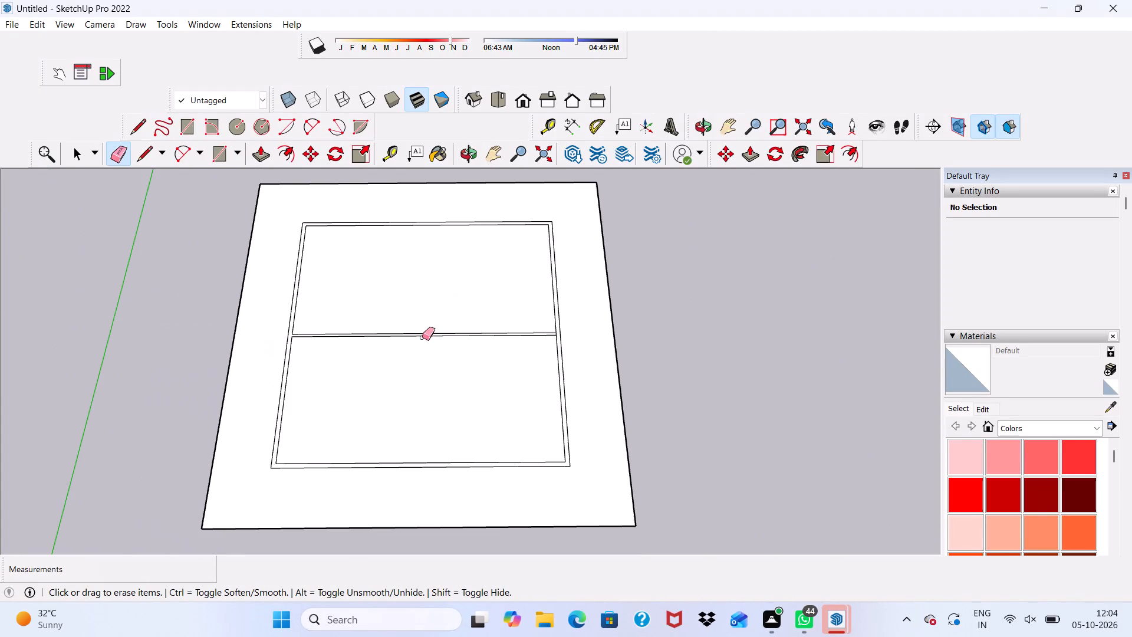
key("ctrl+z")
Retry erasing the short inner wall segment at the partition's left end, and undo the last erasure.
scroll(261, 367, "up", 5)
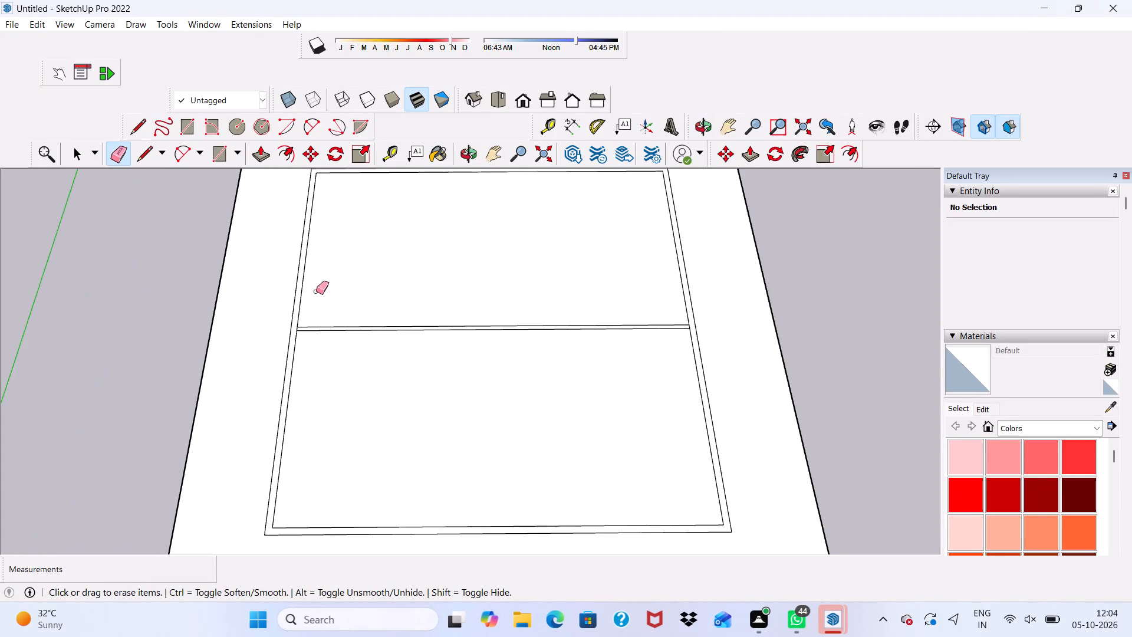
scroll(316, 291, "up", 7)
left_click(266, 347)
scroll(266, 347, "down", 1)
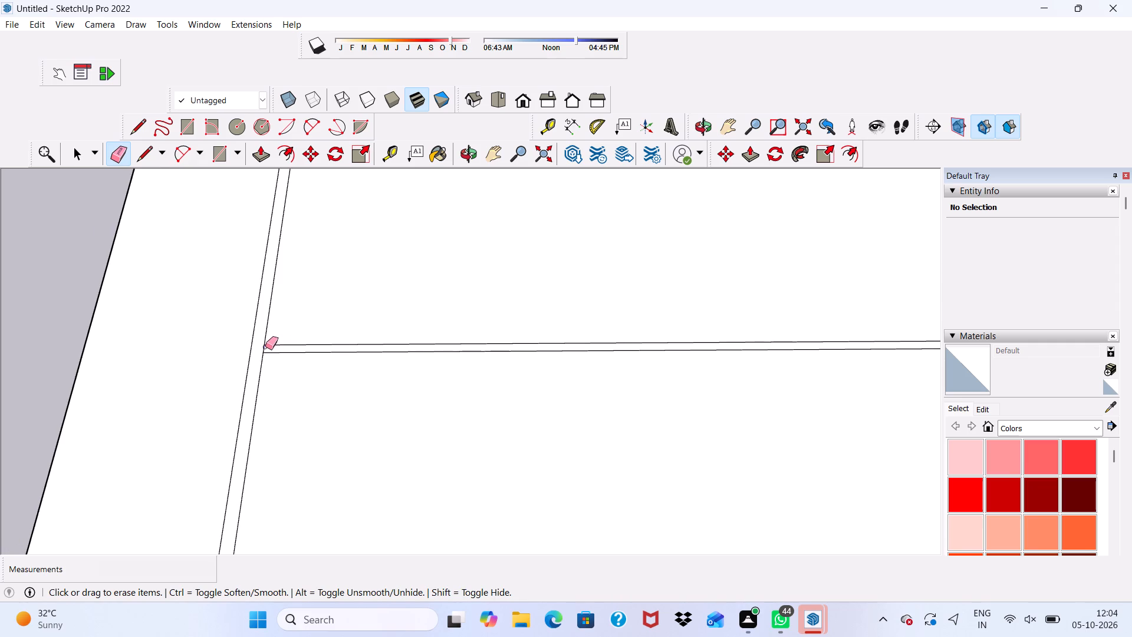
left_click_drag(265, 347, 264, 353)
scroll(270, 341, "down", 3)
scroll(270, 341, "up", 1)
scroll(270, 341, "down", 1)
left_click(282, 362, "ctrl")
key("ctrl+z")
Erase the short inner wall segment between the partition lines at the partition's left end.
scroll(282, 365, "up", 9)
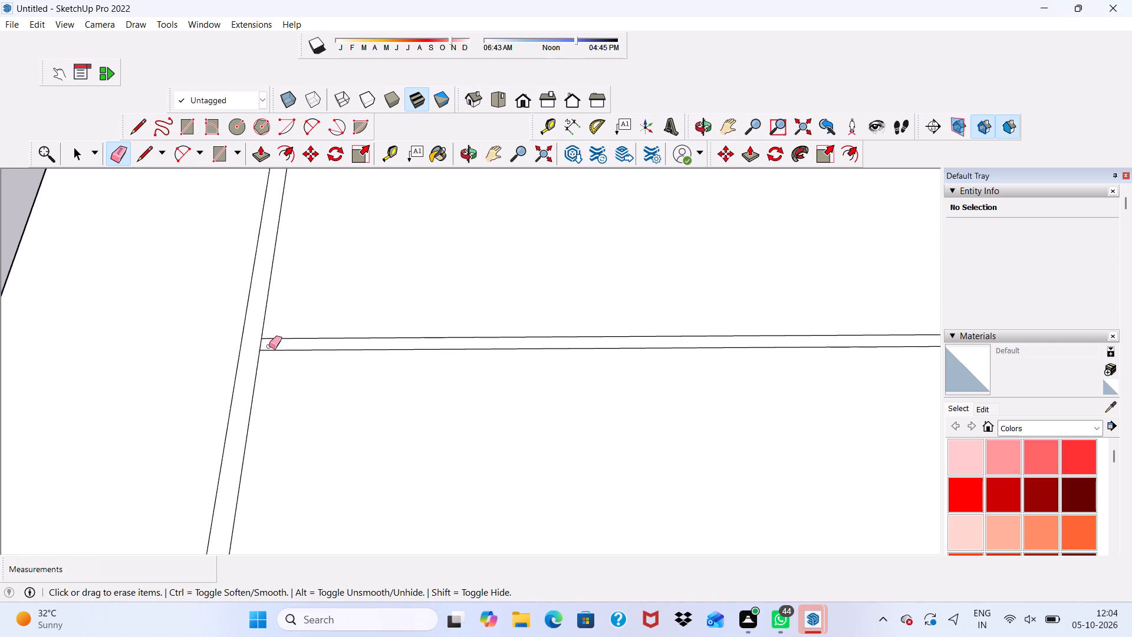
scroll(269, 346, "up", 2)
left_click(257, 343)
Erase the short inner wall segment between the partition lines at the partition's right end.
scroll(222, 365, "down", 7)
scroll(114, 351, "up", 1)
scroll(110, 367, "down", 1)
scroll(106, 379, "up", 1)
scroll(145, 321, "down", 5)
scroll(129, 404, "up", 1)
scroll(131, 417, "down", 13)
scroll(475, 428, "up", 14)
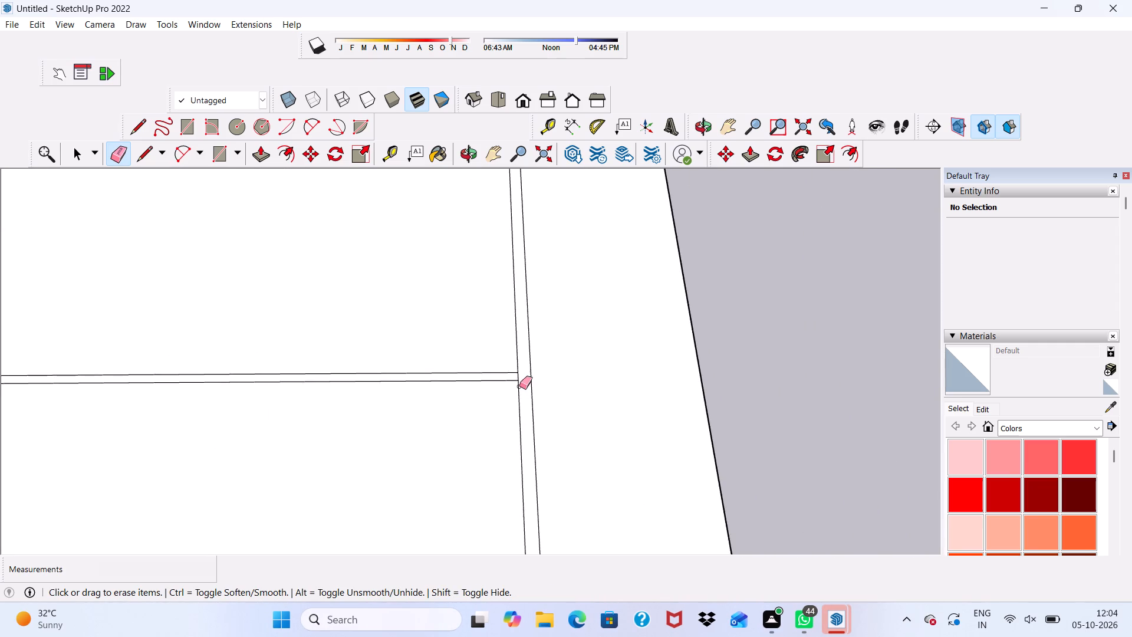
scroll(519, 386, "up", 5)
scroll(520, 329, "up", 3)
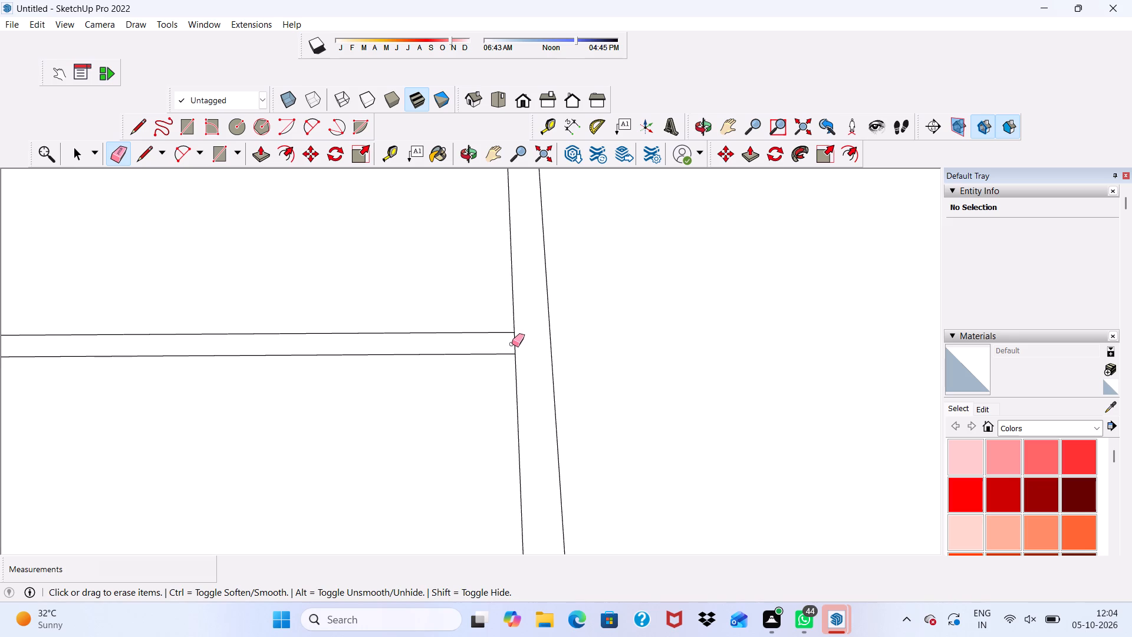
left_click(512, 344)
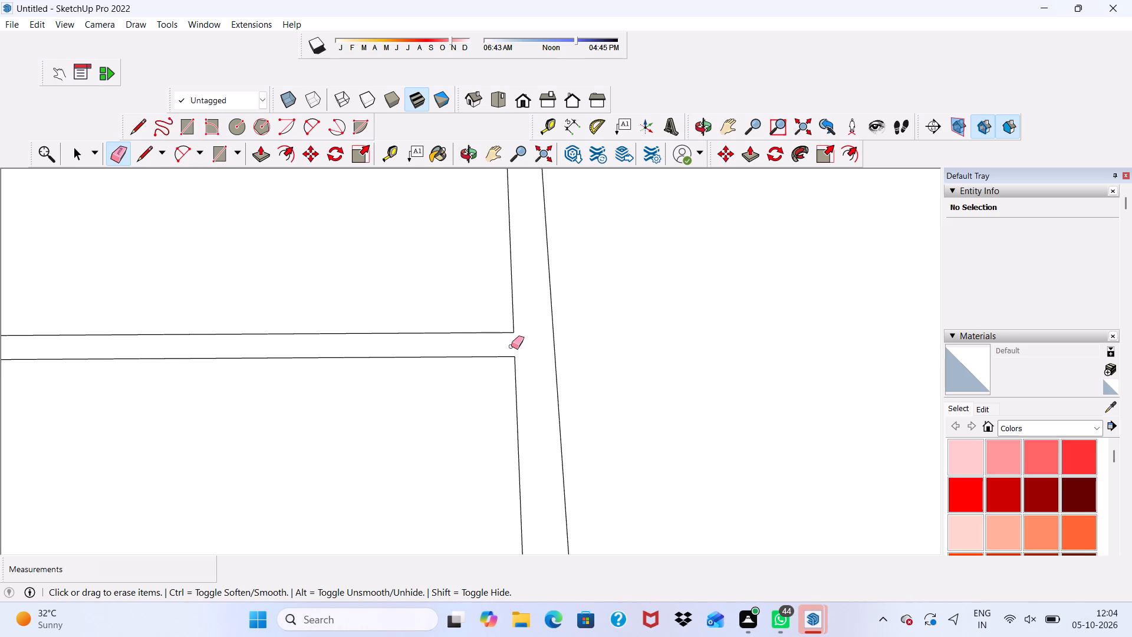
scroll(469, 414, "down", 4)
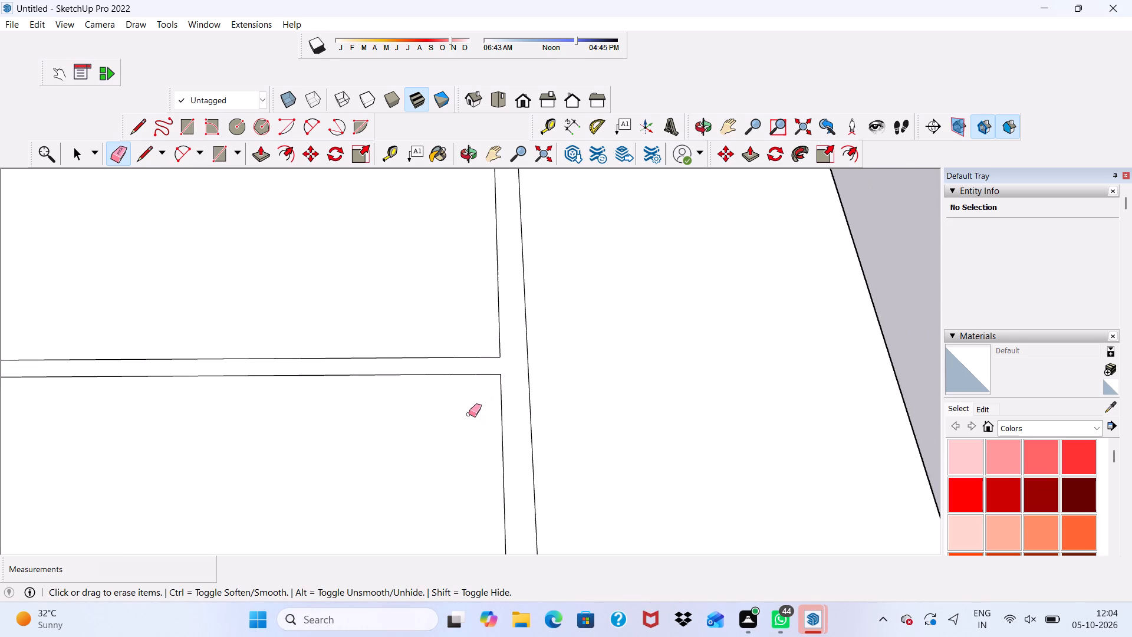
scroll(472, 397, "up", 1)
scroll(472, 397, "down", 14)
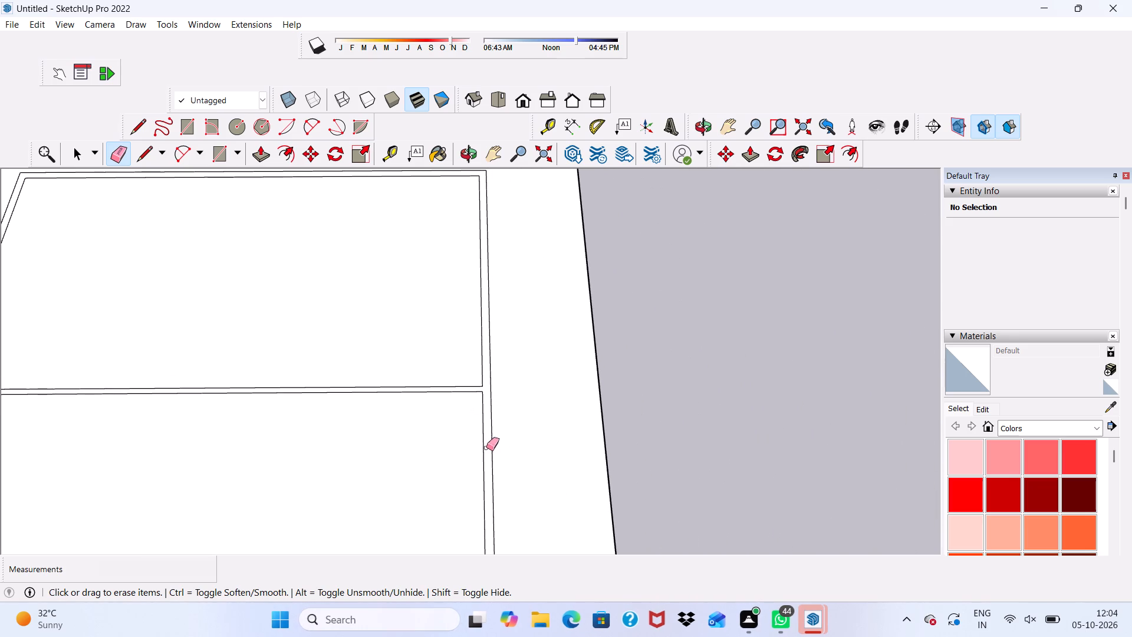
scroll(486, 423, "down", 12)
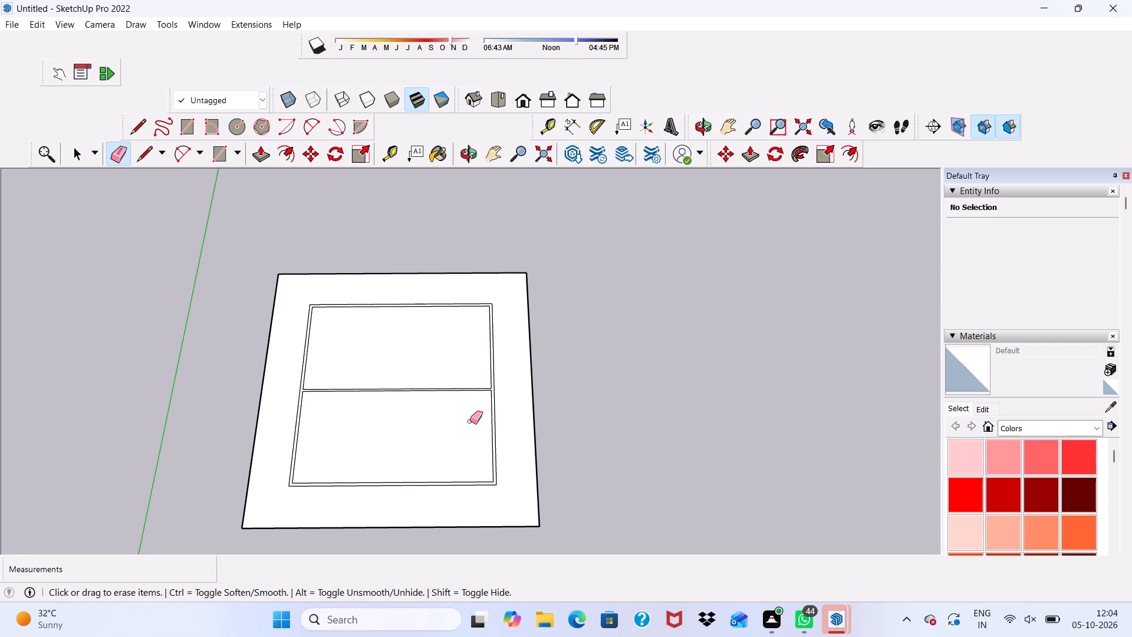
key("space")
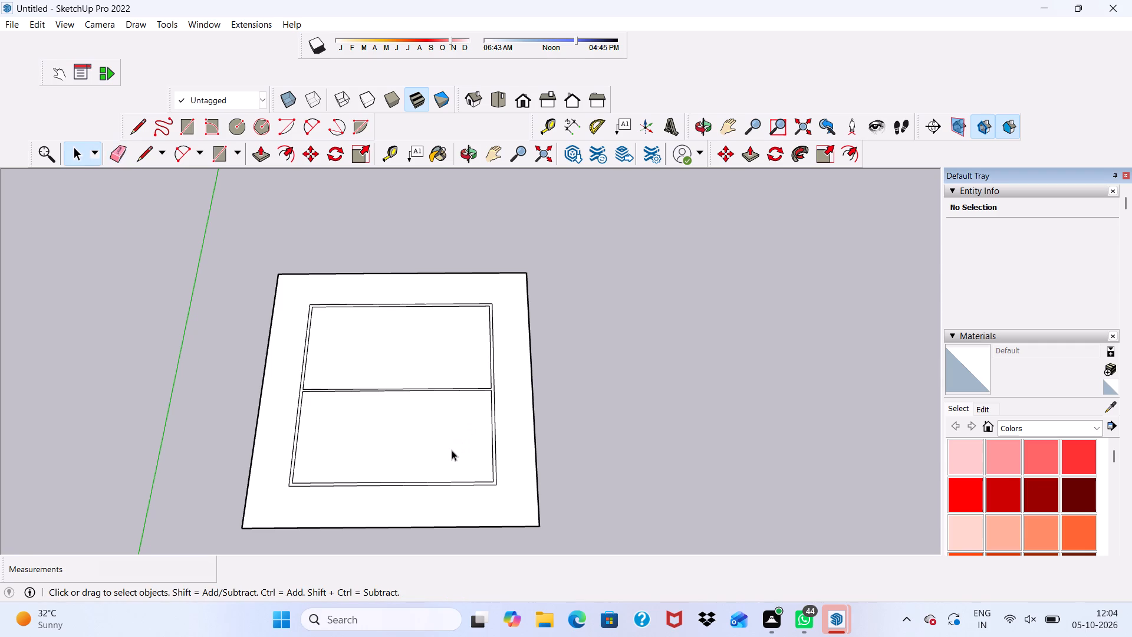
Draw a 9" line across the wall band at the front-left corner, from the inner corner to the outer front edge.
scroll(319, 331, "up", 8)
scroll(419, 338, "down", 10)
middle_click_drag(495, 464, 462, 490)
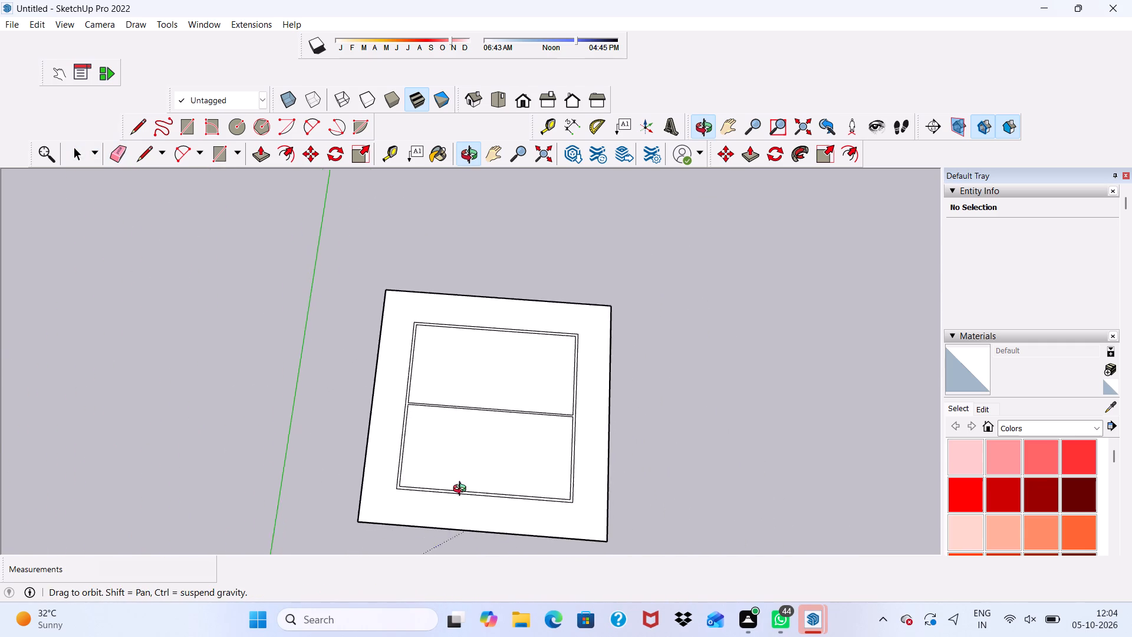
middle_click_drag(462, 490, 433, 390)
middle_click(438, 377)
middle_click_drag(438, 385, 442, 403)
scroll(457, 459, "up", 3)
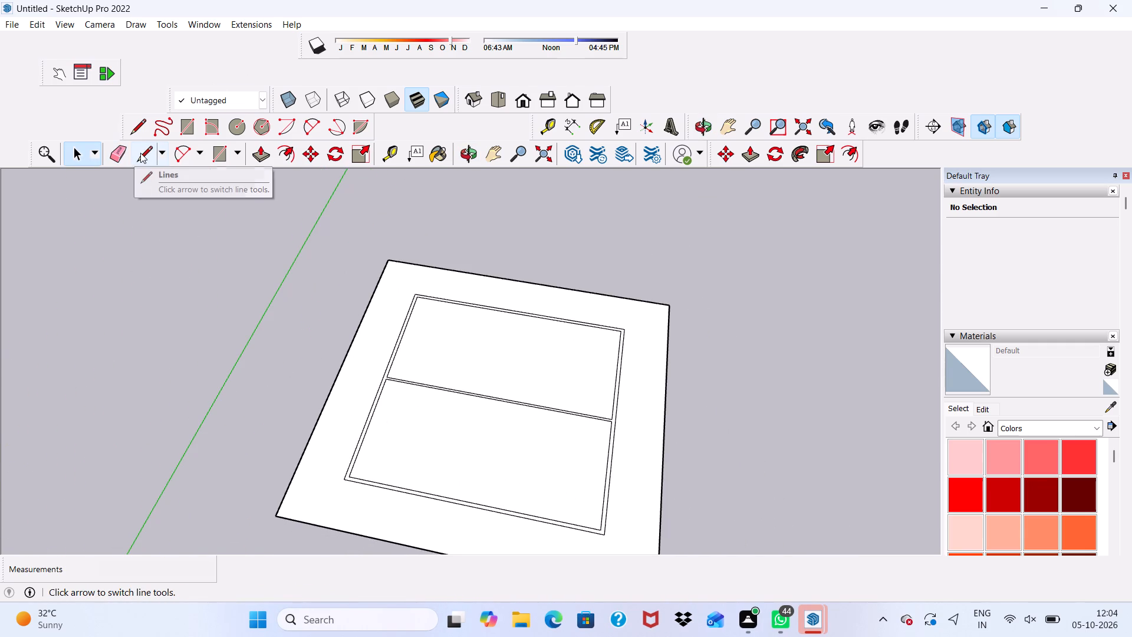
left_click(140, 152)
scroll(201, 394, "up", 4)
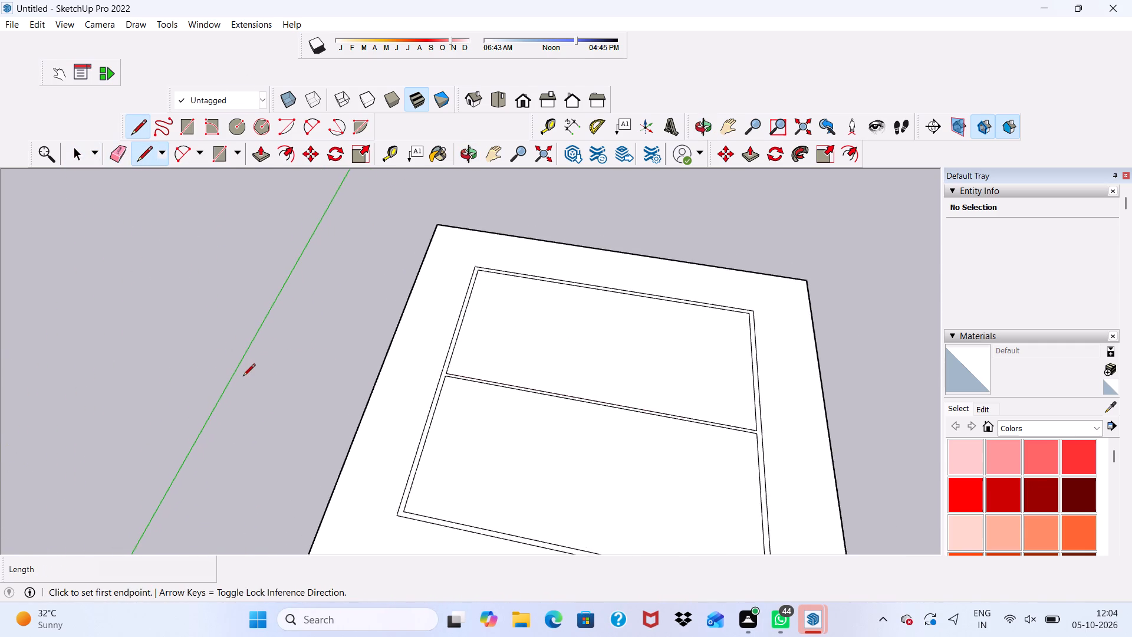
scroll(243, 377, "up", 1)
scroll(243, 377, "down", 1)
scroll(243, 377, "up", 1)
scroll(243, 377, "down", 6)
scroll(373, 524, "up", 15)
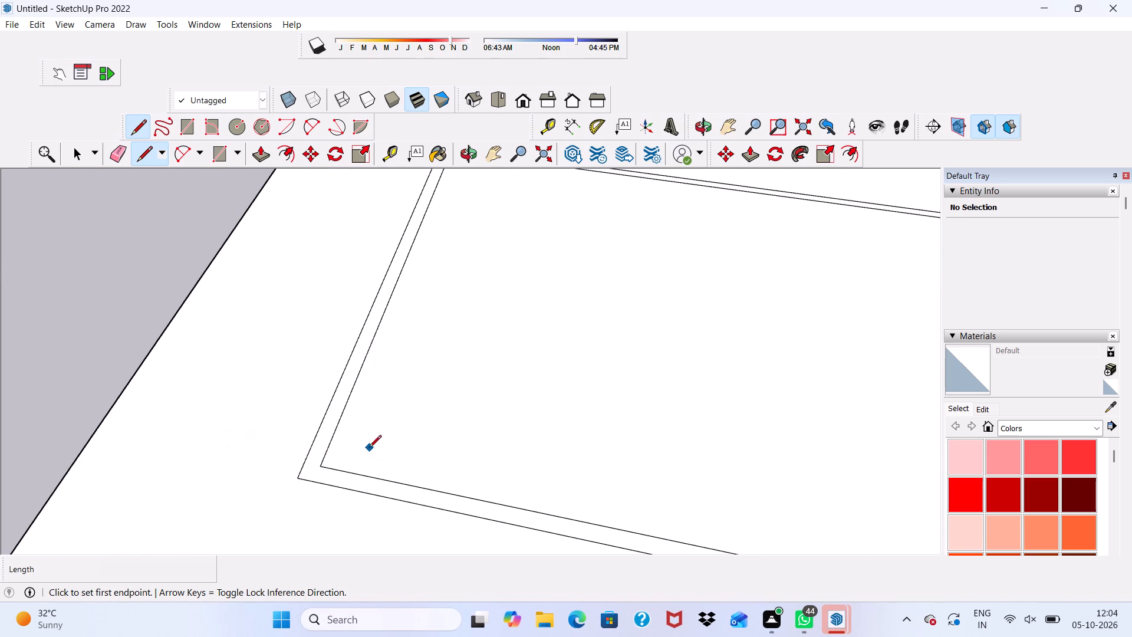
left_click(323, 464)
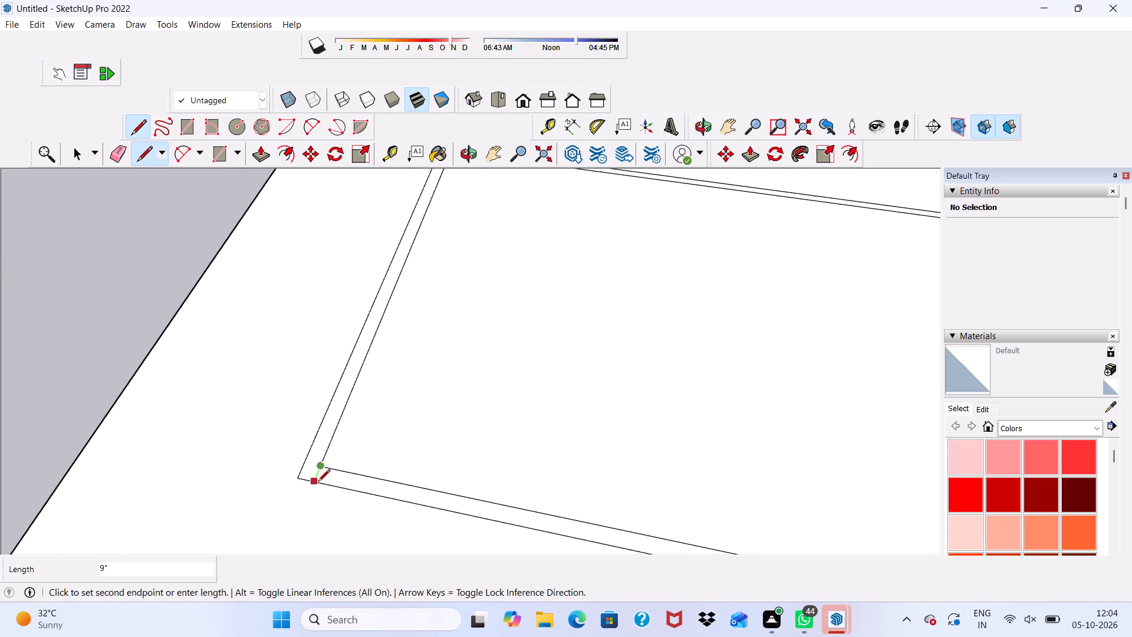
left_click(318, 482)
Draw a 9" line across the right wall band between its inner and outer edges, partway between the partition and front corner.
scroll(178, 448, "down", 9)
scroll(354, 494, "up", 1)
scroll(354, 507, "down", 10)
scroll(646, 511, "up", 2)
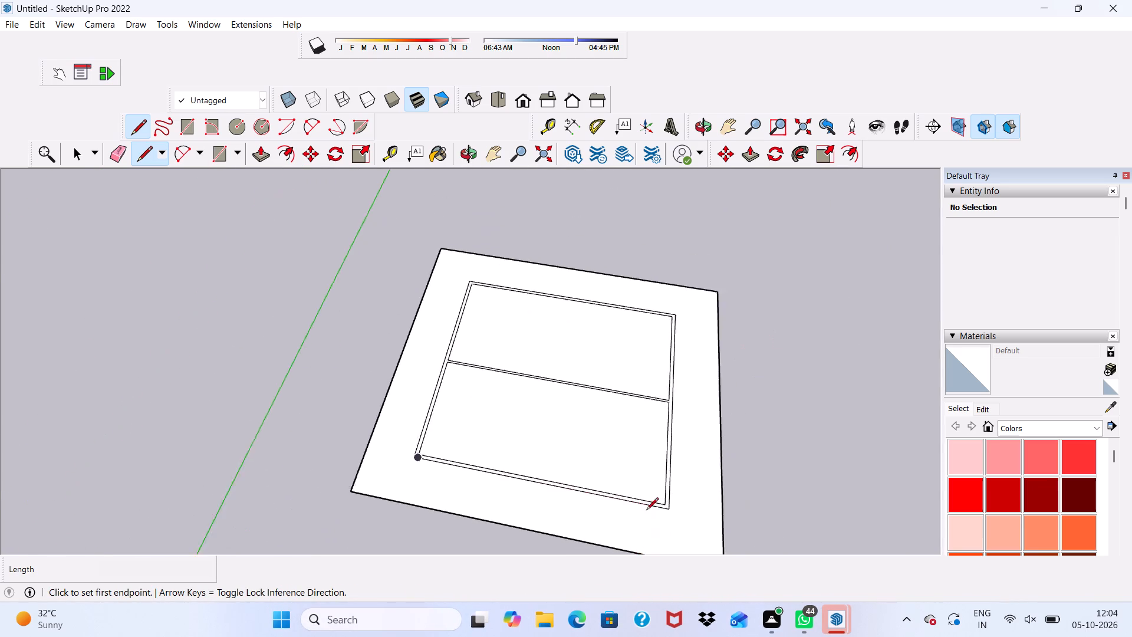
scroll(646, 511, "up", 1)
scroll(677, 528, "down", 1)
scroll(678, 528, "up", 3)
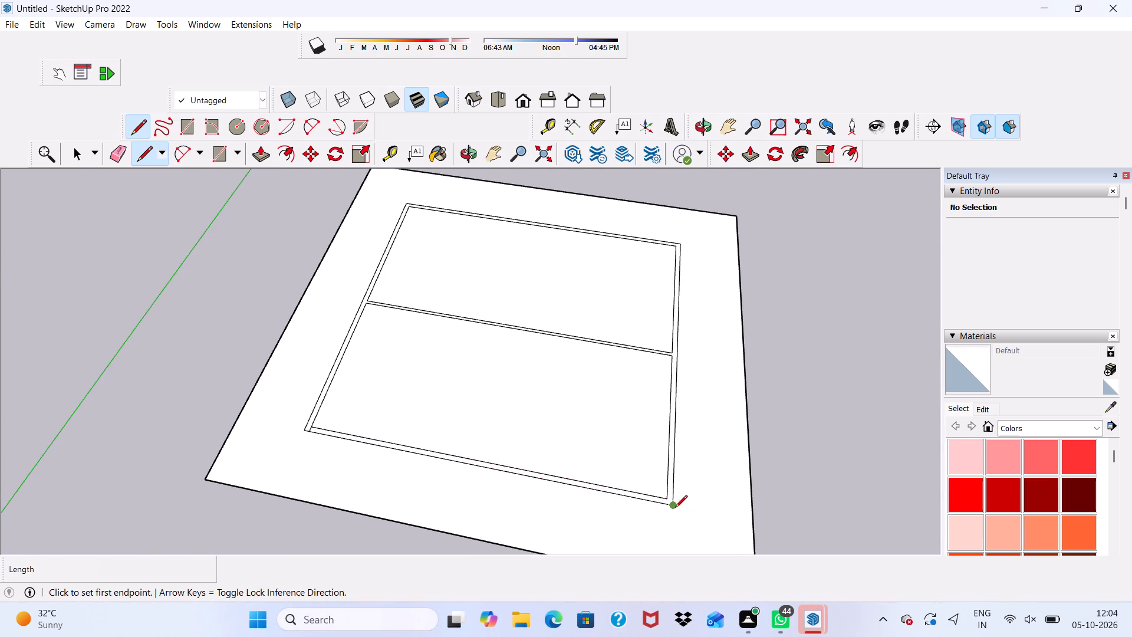
scroll(667, 448, "up", 6)
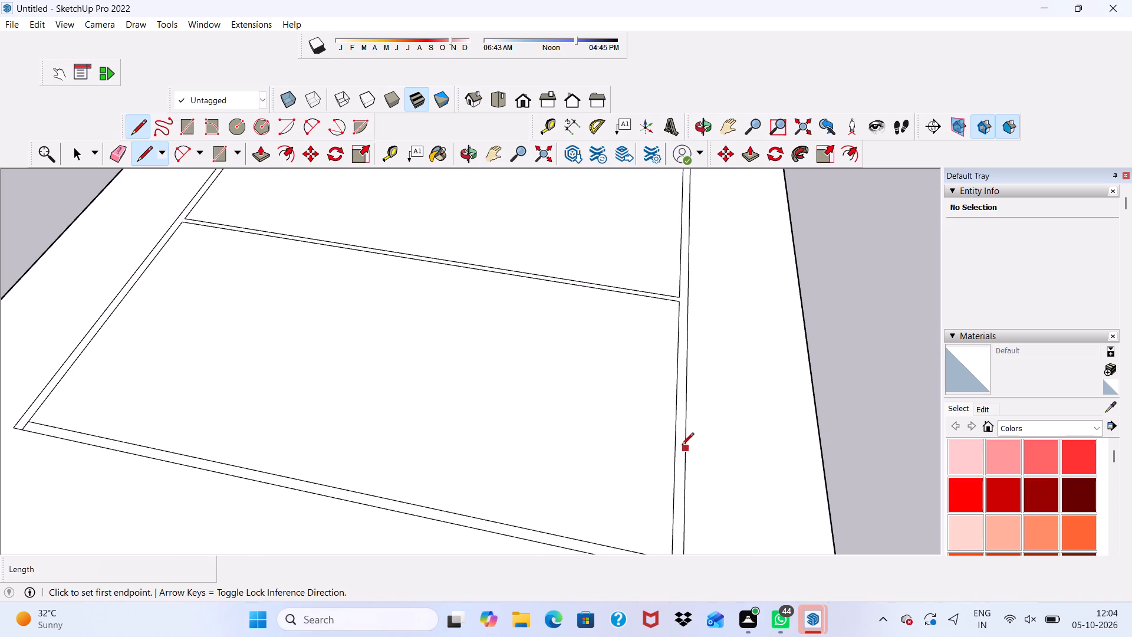
left_click(674, 448)
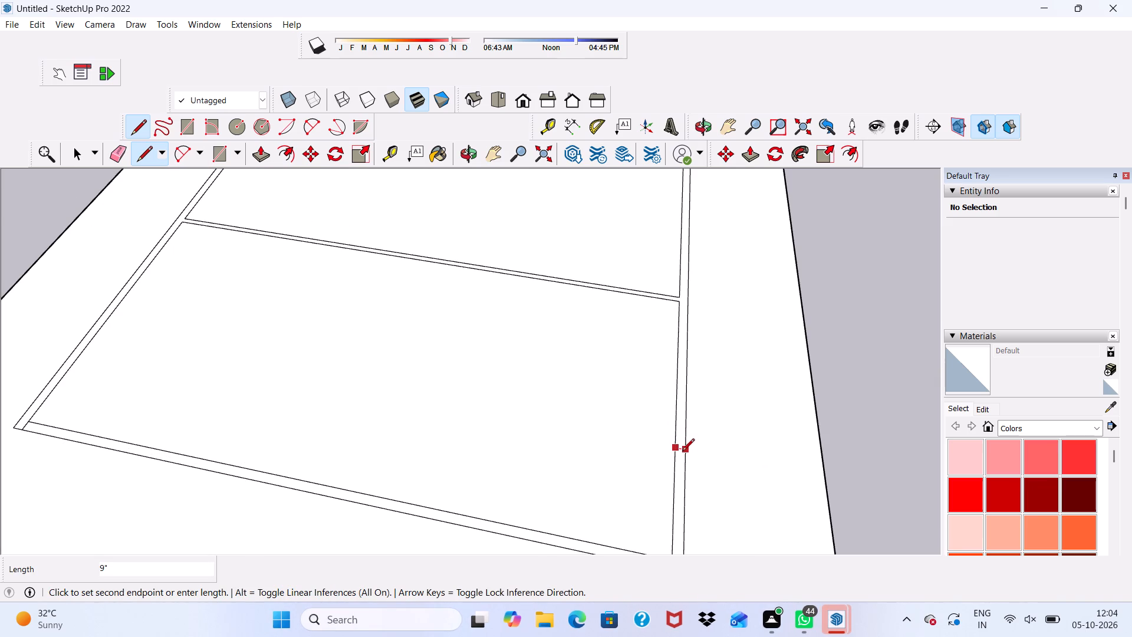
left_click(684, 453)
scroll(665, 485, "down", 3)
key("space")
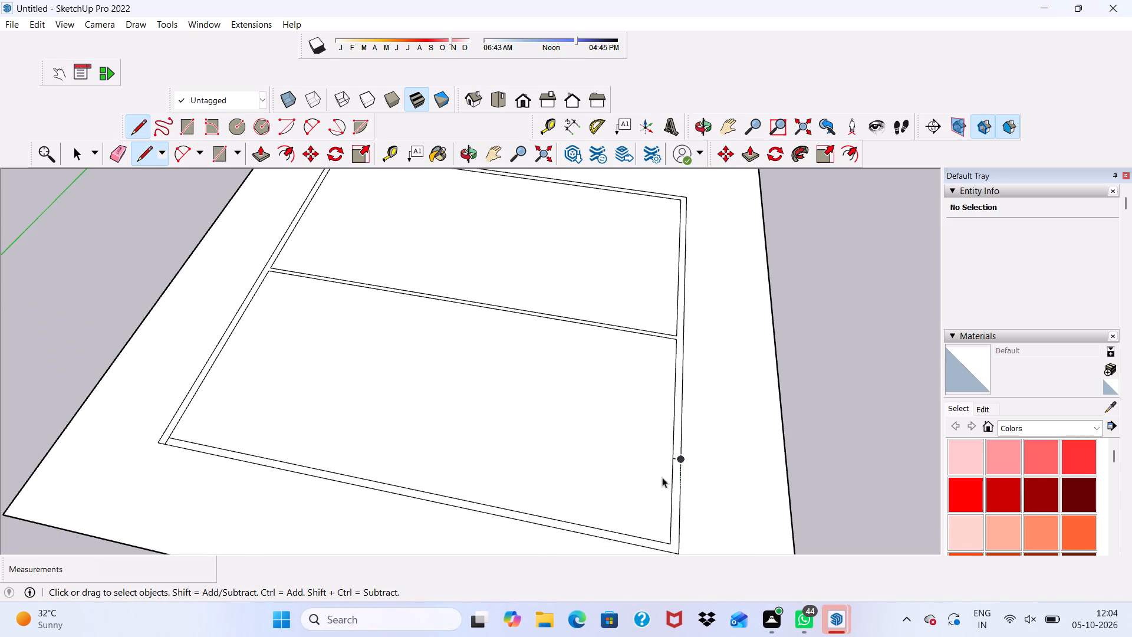
Push/Pull the connected wall and partition face up to a height of 10', leaving the front strip flat.
scroll(618, 481, "down", 1)
scroll(618, 481, "up", 1)
scroll(618, 481, "down", 2)
scroll(547, 457, "down", 12)
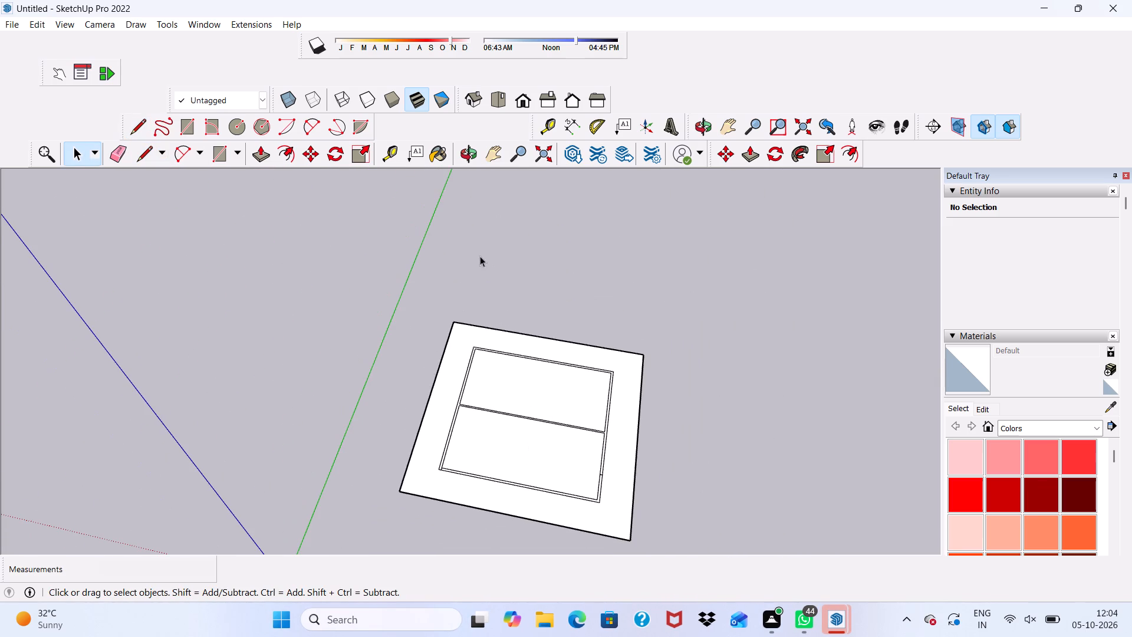
scroll(91, 0, "down", 5)
scroll(272, 231, "down", 1)
scroll(501, 436, "up", 12)
scroll(430, 332, "down", 10)
middle_click_drag(491, 316, 485, 369)
scroll(437, 251, "up", 11)
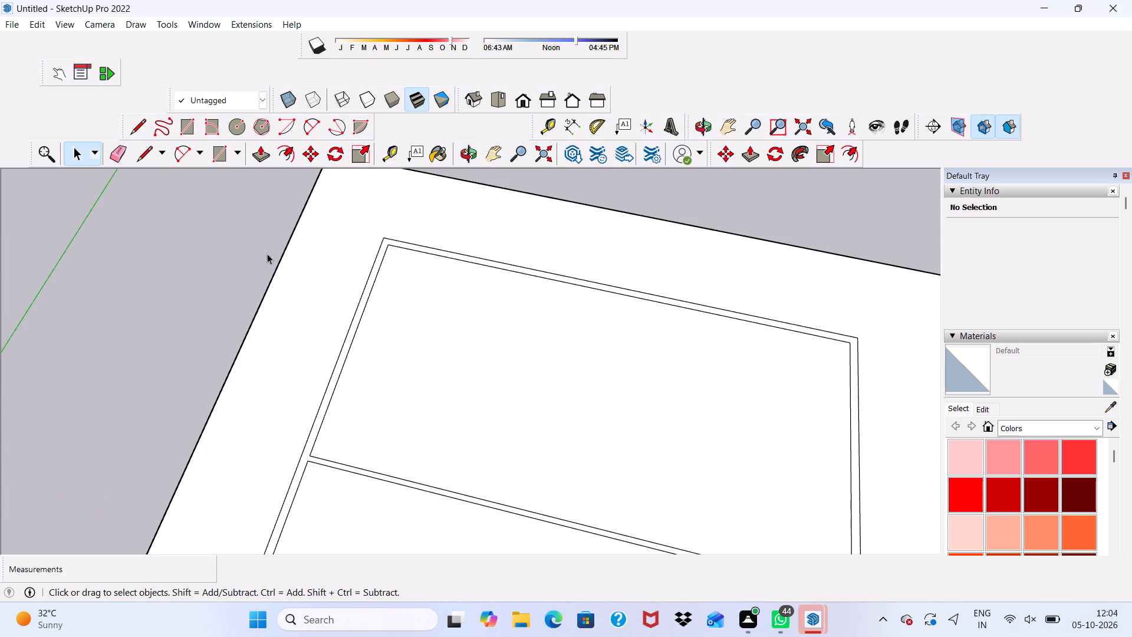
left_click(259, 150)
scroll(469, 308, "down", 2)
scroll(488, 343, "up", 1)
scroll(494, 352, "down", 3)
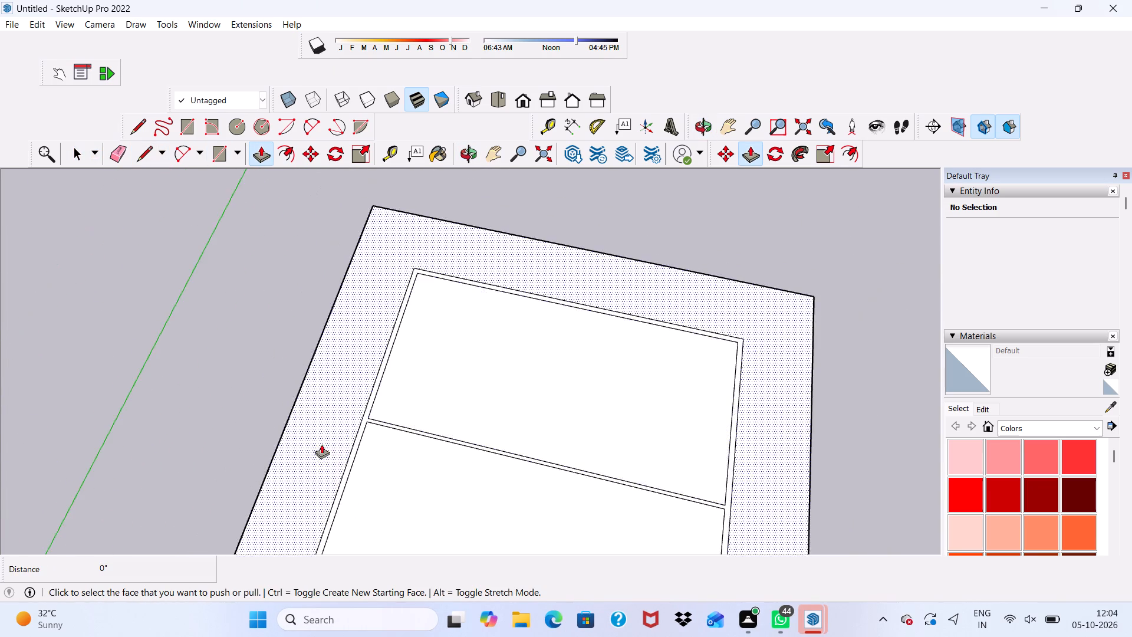
scroll(363, 452, "up", 9)
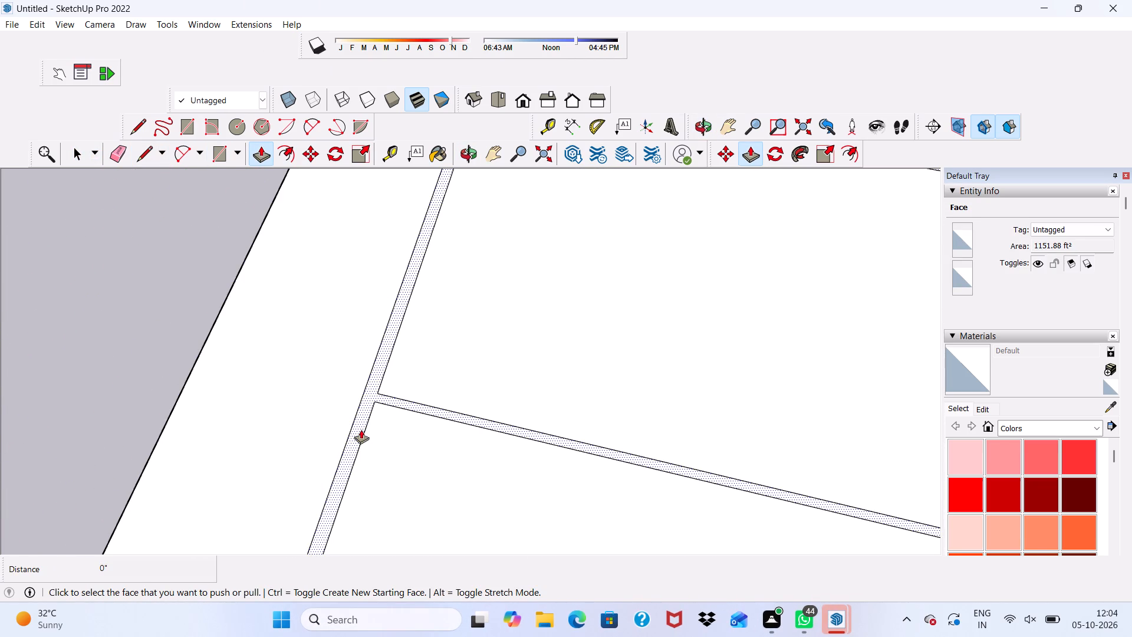
left_click(360, 428)
scroll(339, 382, "down", 20)
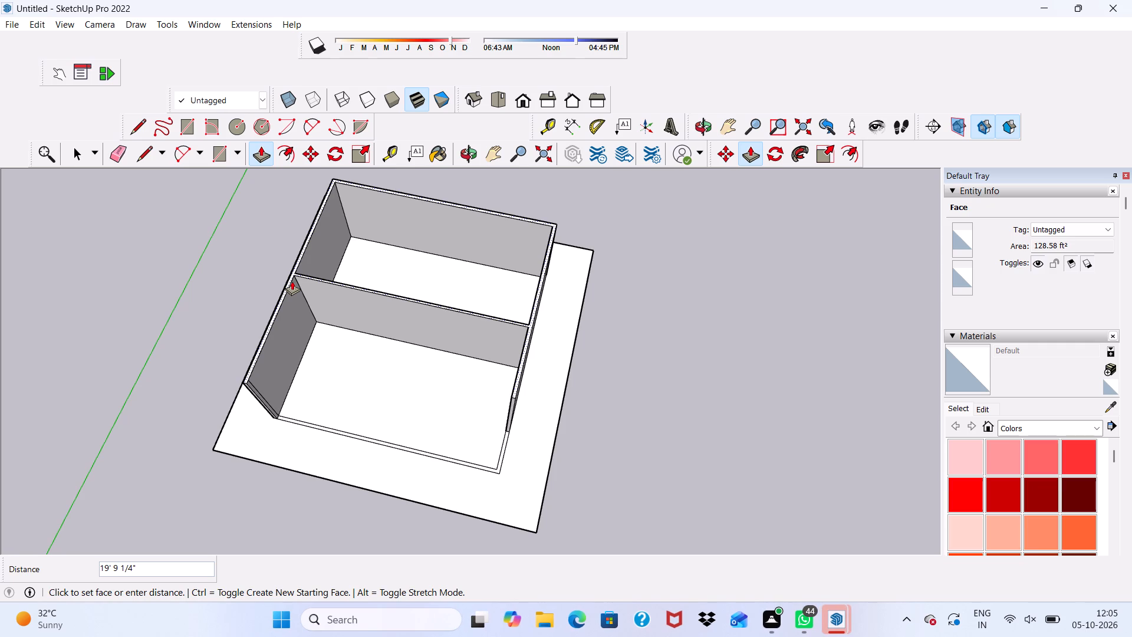
type("10")
key("apostrophe")
key("Return")
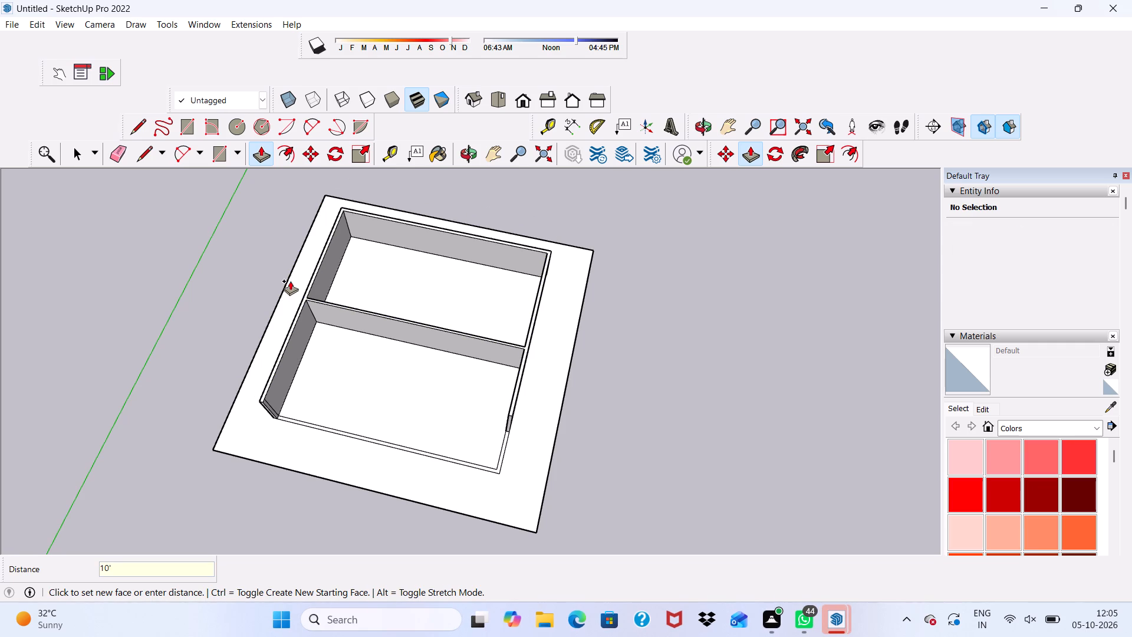
key("space")
Examine the raised walls and the open front from several sides.
middle_click_drag(321, 431, 374, 231)
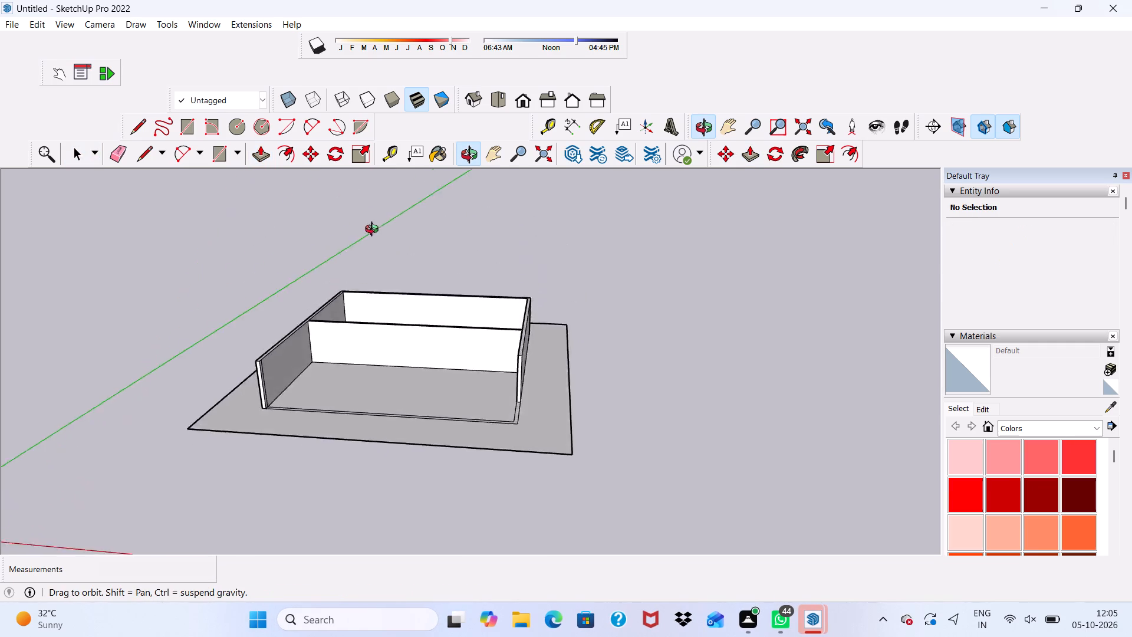
middle_click_drag(374, 231, 424, 218)
middle_click(424, 218)
scroll(659, 373, "up", 11)
scroll(313, 408, "down", 11)
middle_click_drag(413, 446, 140, 564)
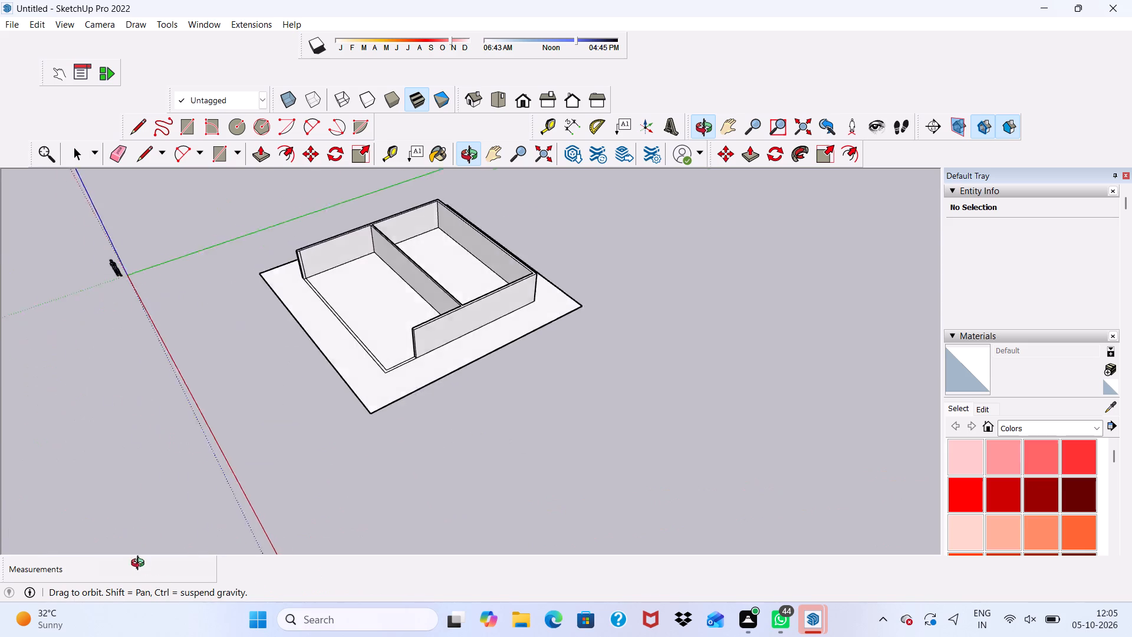
middle_click_drag(140, 564, 350, 444)
scroll(280, 388, "up", 5)
middle_click_drag(103, 428, 316, 444)
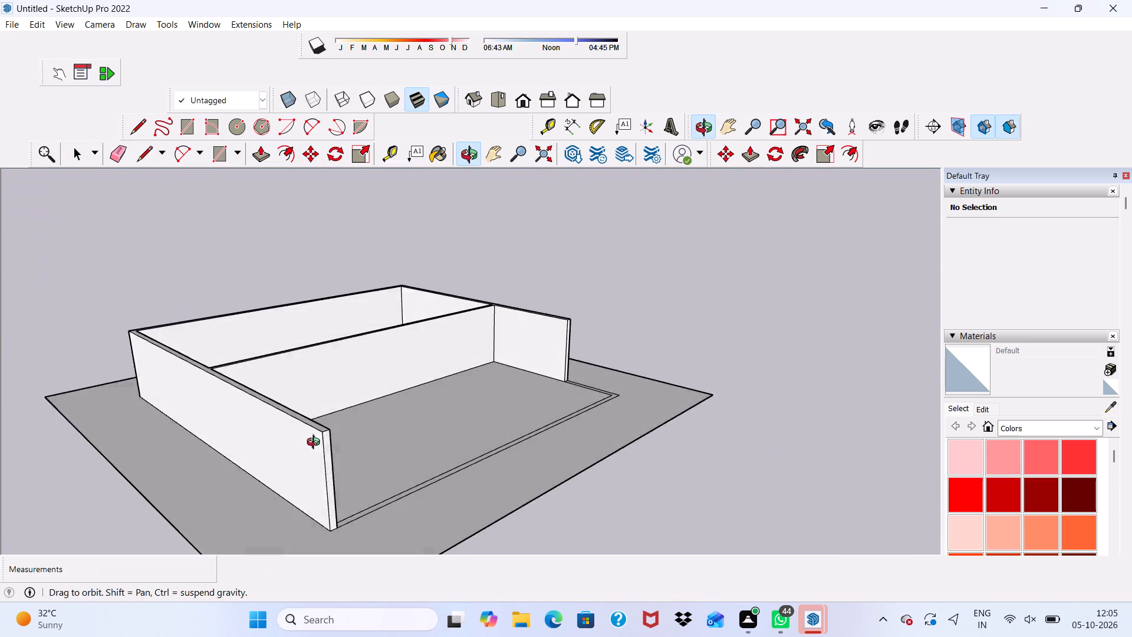
middle_click_drag(316, 444, 256, 461)
scroll(262, 375, "down", 5)
middle_click_drag(396, 430, 251, 392)
middle_click(250, 373)
middle_click(249, 370)
middle_click_drag(254, 372, 268, 378)
scroll(464, 403, "up", 5)
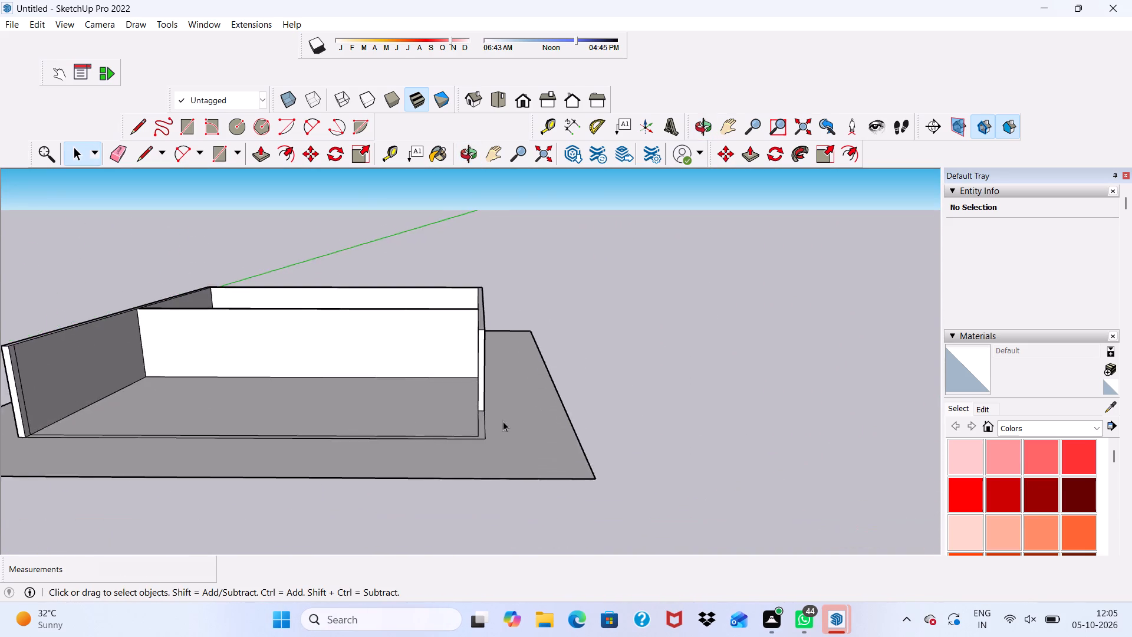
scroll(503, 421, "up", 4)
scroll(451, 429, "up", 5)
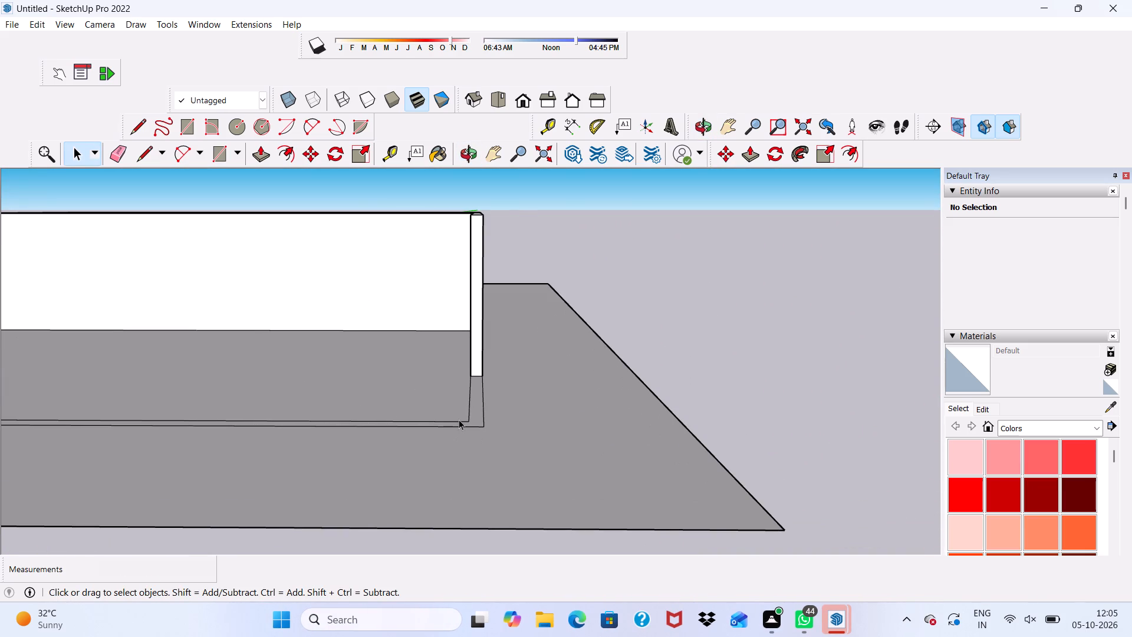
Draw a vertical two-point arc from the right wall's outer base to the outer front corner, with about 7' 5 1/2" bulge.
scroll(468, 399, "down", 5)
middle_click_drag(492, 405, 414, 454)
scroll(384, 464, "up", 4)
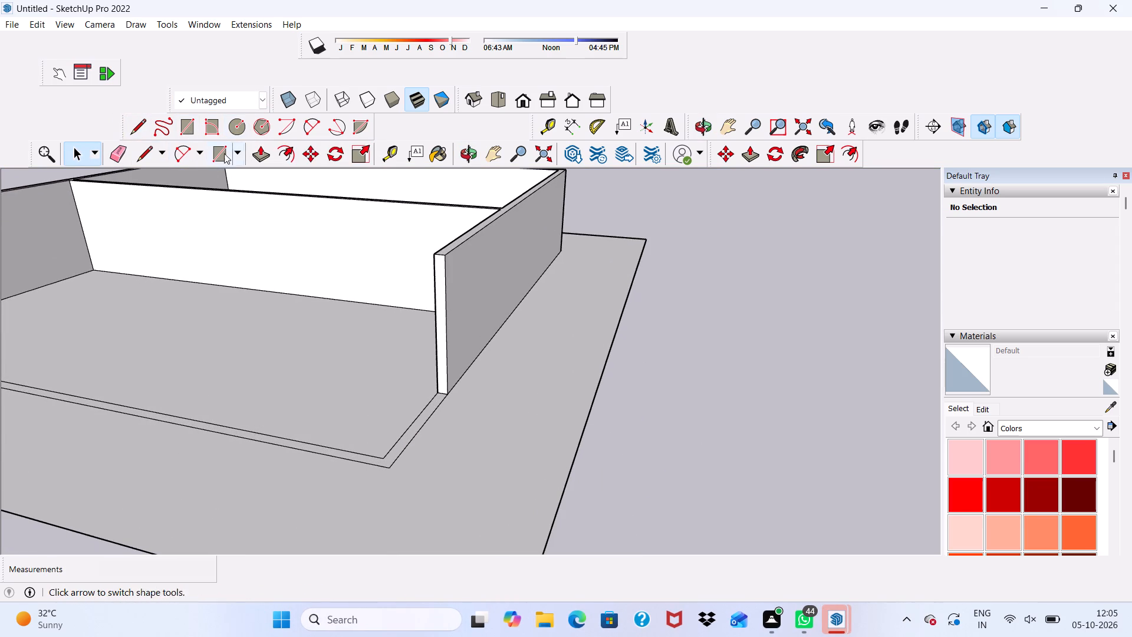
left_click(187, 152)
scroll(493, 431, "up", 5)
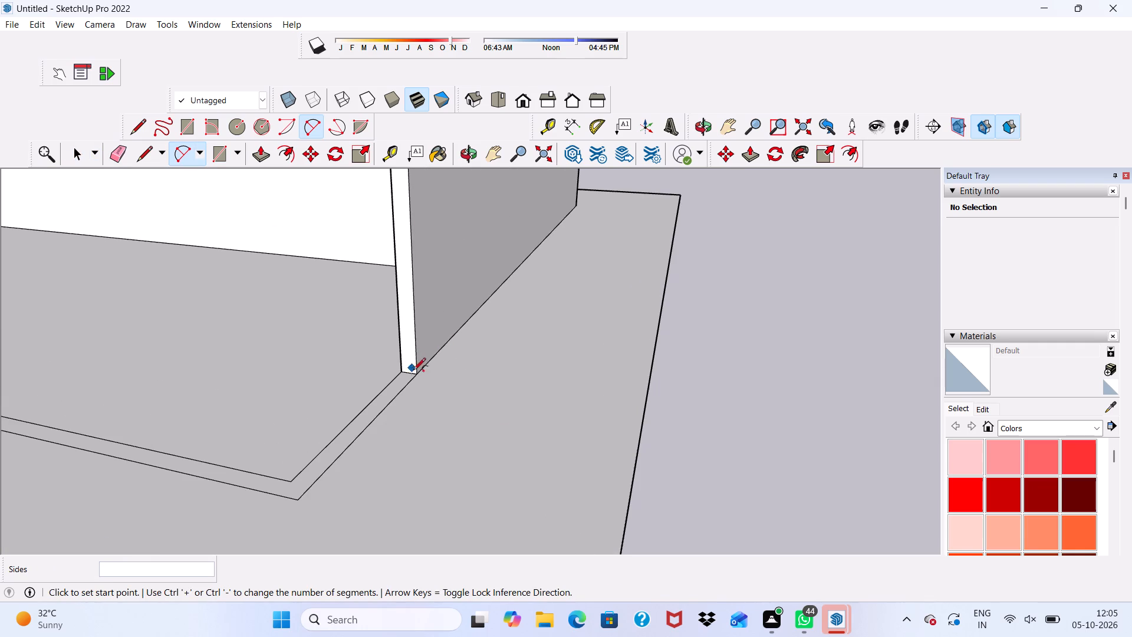
left_click(416, 370)
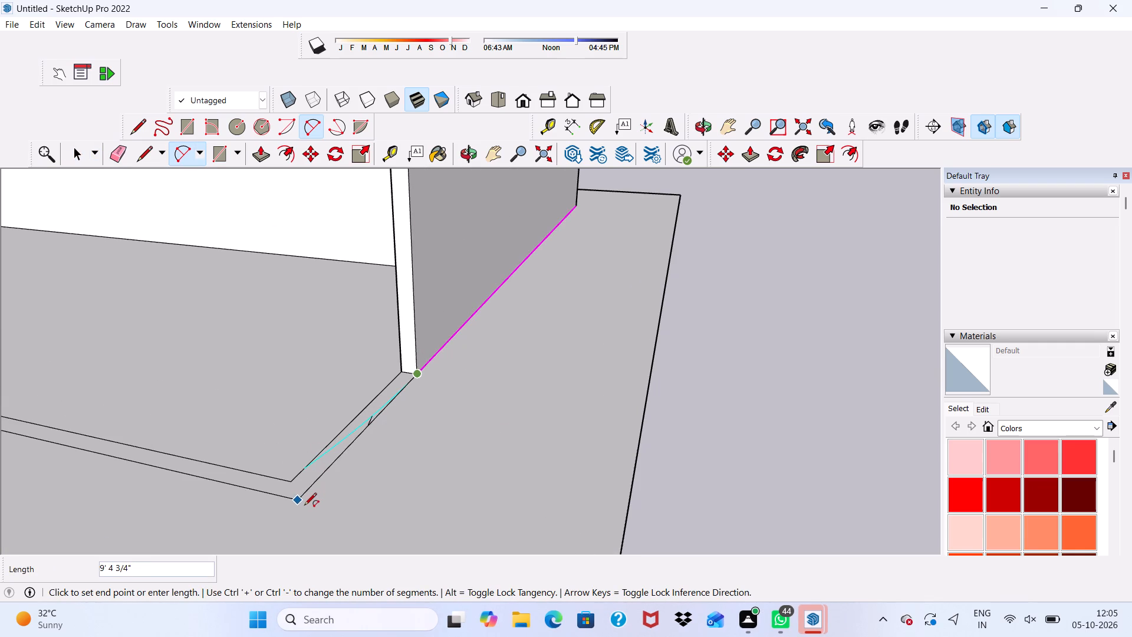
left_click(297, 500)
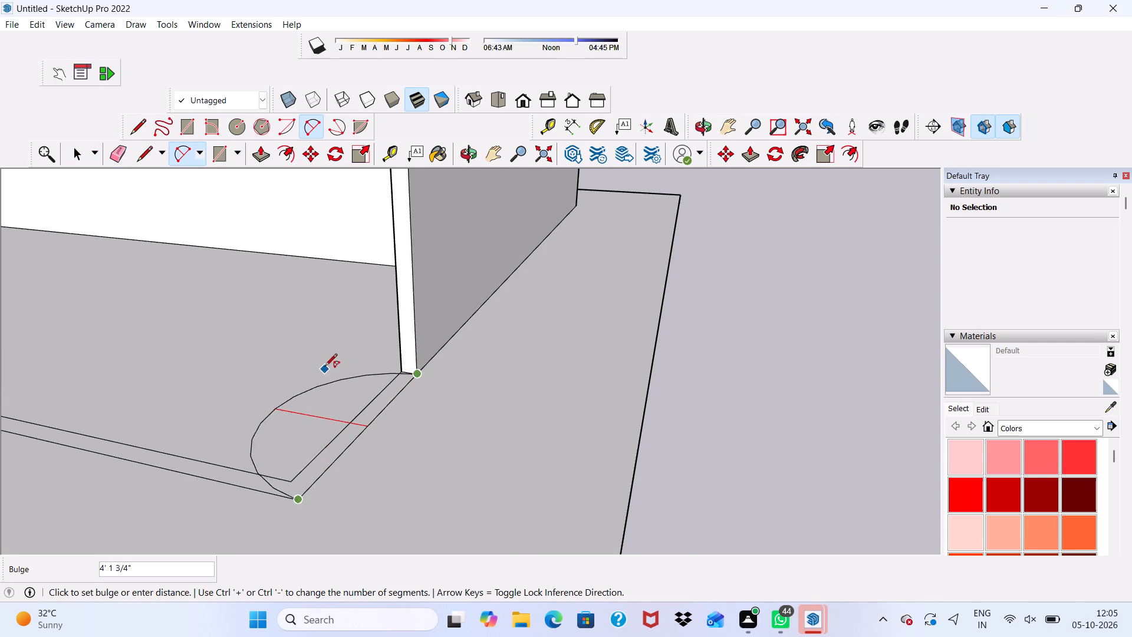
scroll(298, 358, "down", 2)
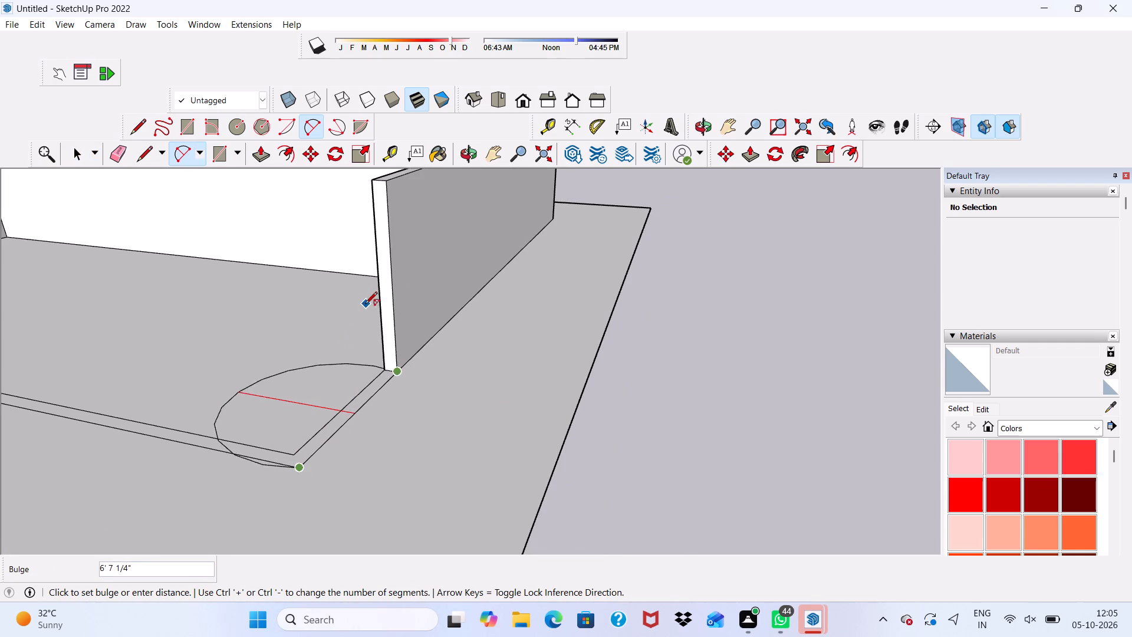
scroll(290, 306, "down", 3)
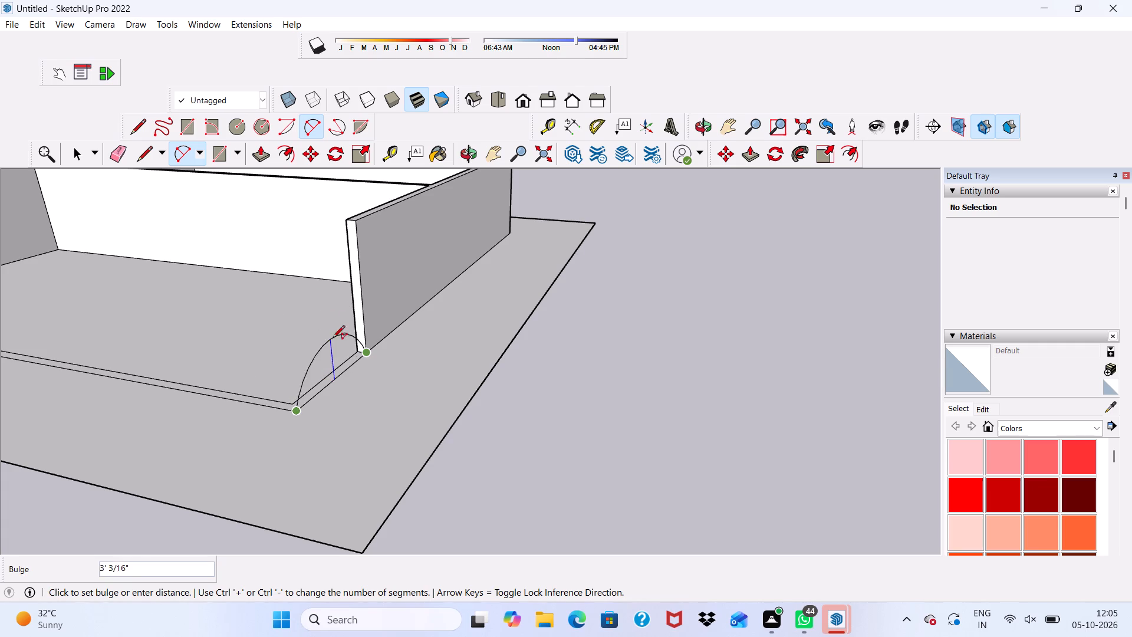
left_click(363, 254)
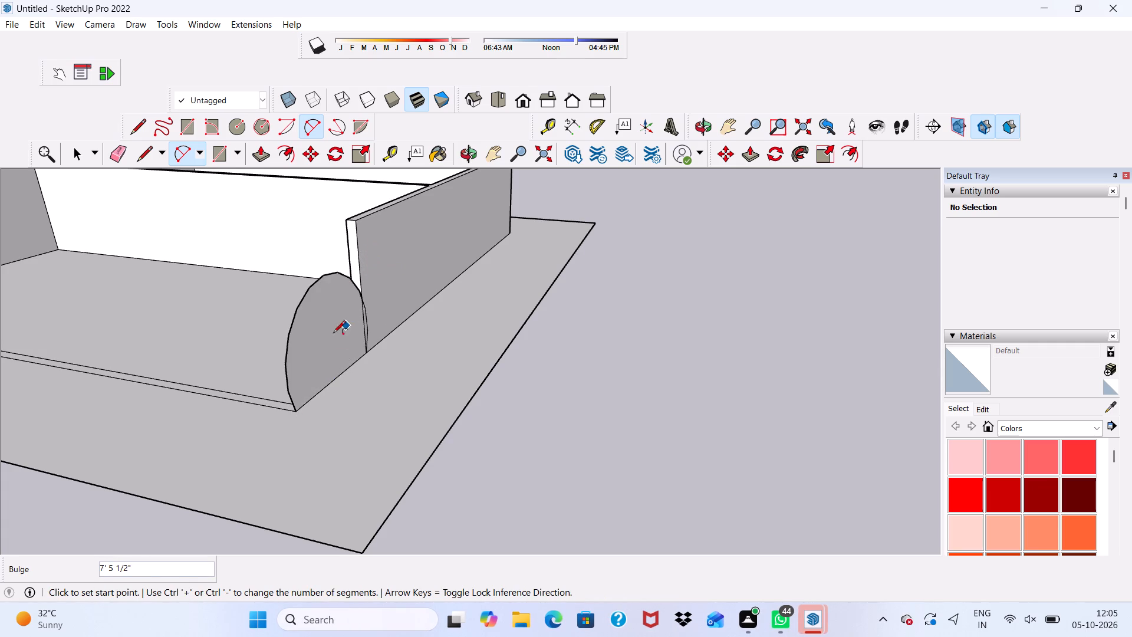
Offset the arch face's outline inward by about 5 1/2" to form a border.
scroll(301, 380, "up", 4)
scroll(317, 426, "up", 1)
middle_click_drag(317, 426, 600, 379)
scroll(510, 428, "up", 4)
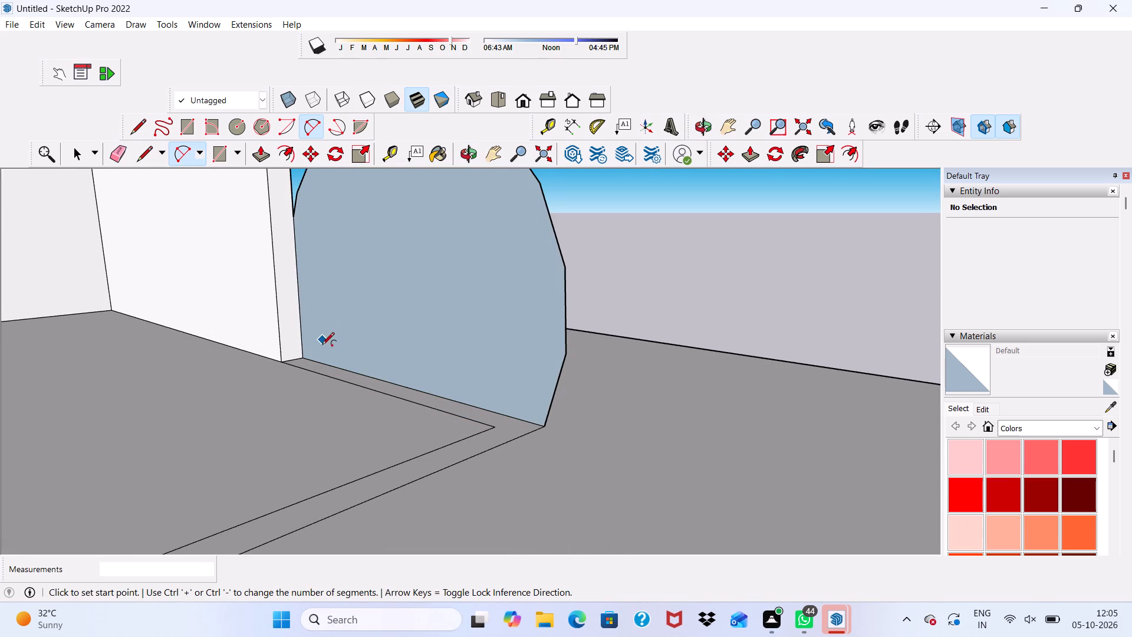
key("space")
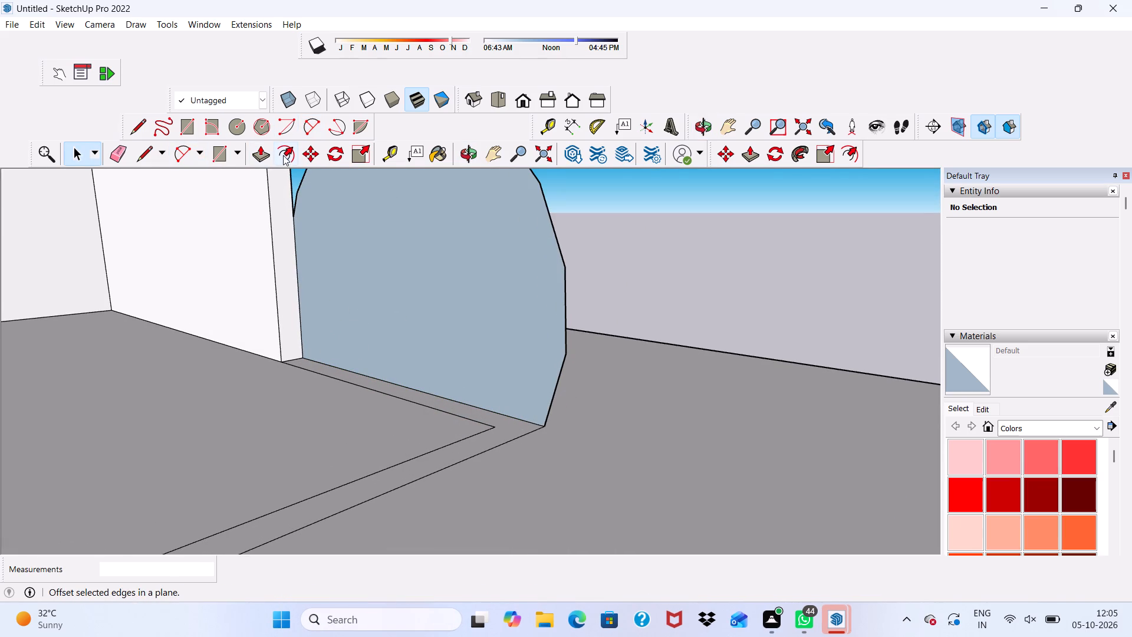
left_click(285, 153)
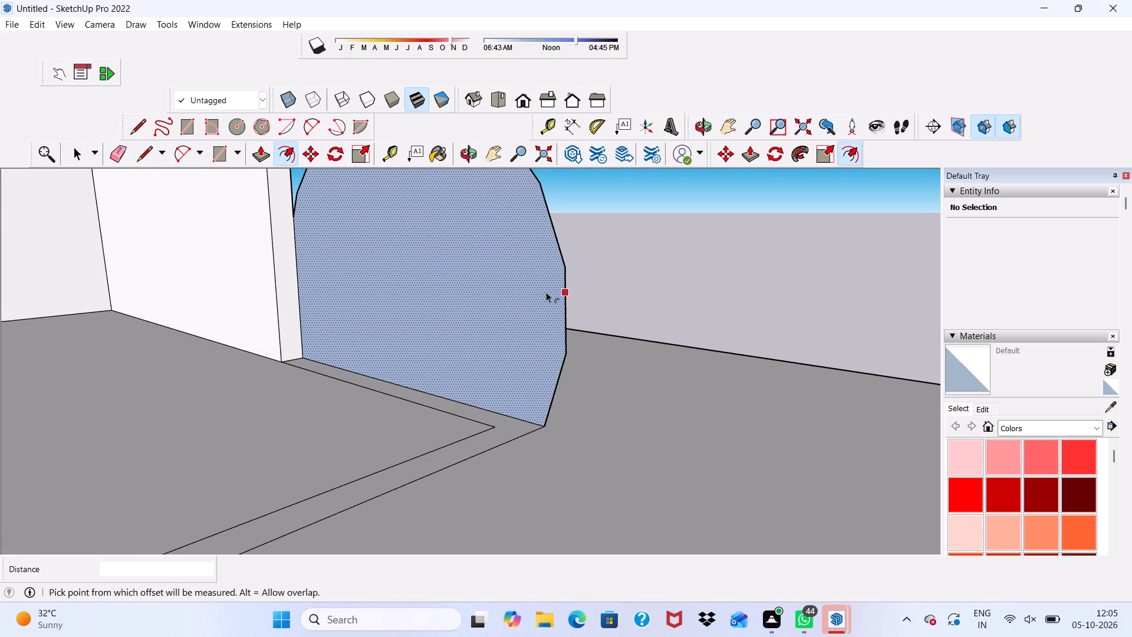
left_click(546, 292)
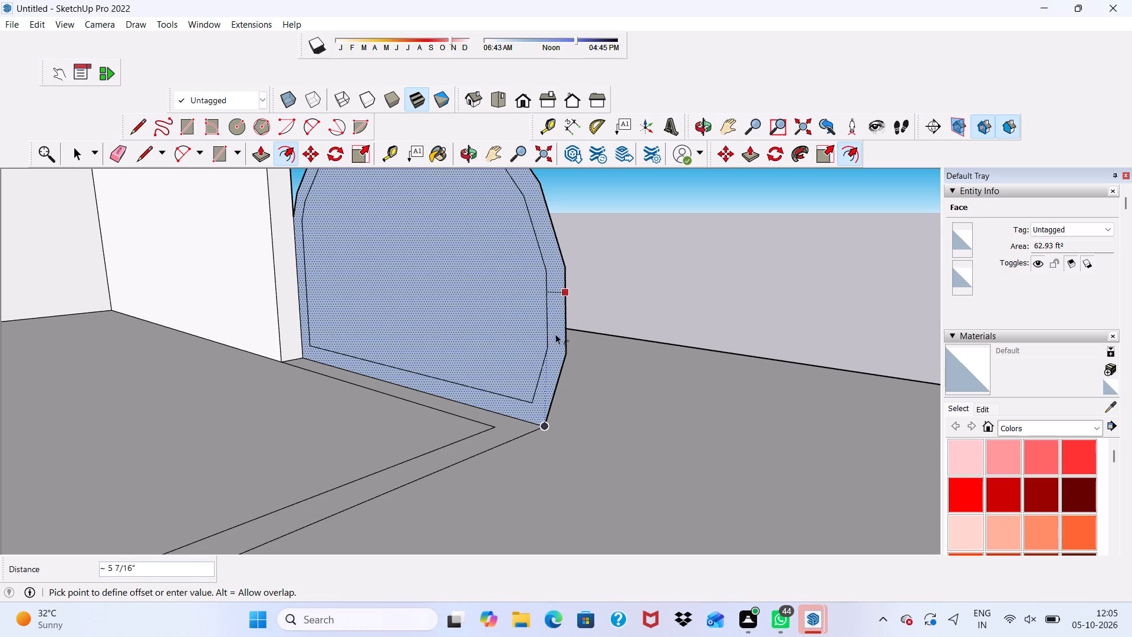
left_click(549, 334)
key("space")
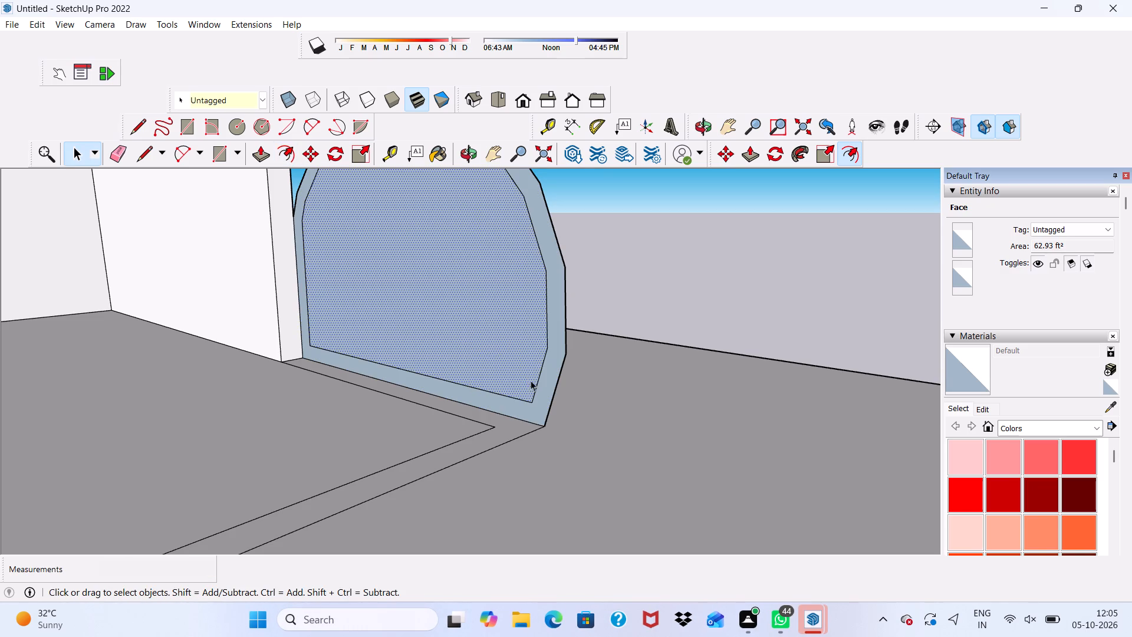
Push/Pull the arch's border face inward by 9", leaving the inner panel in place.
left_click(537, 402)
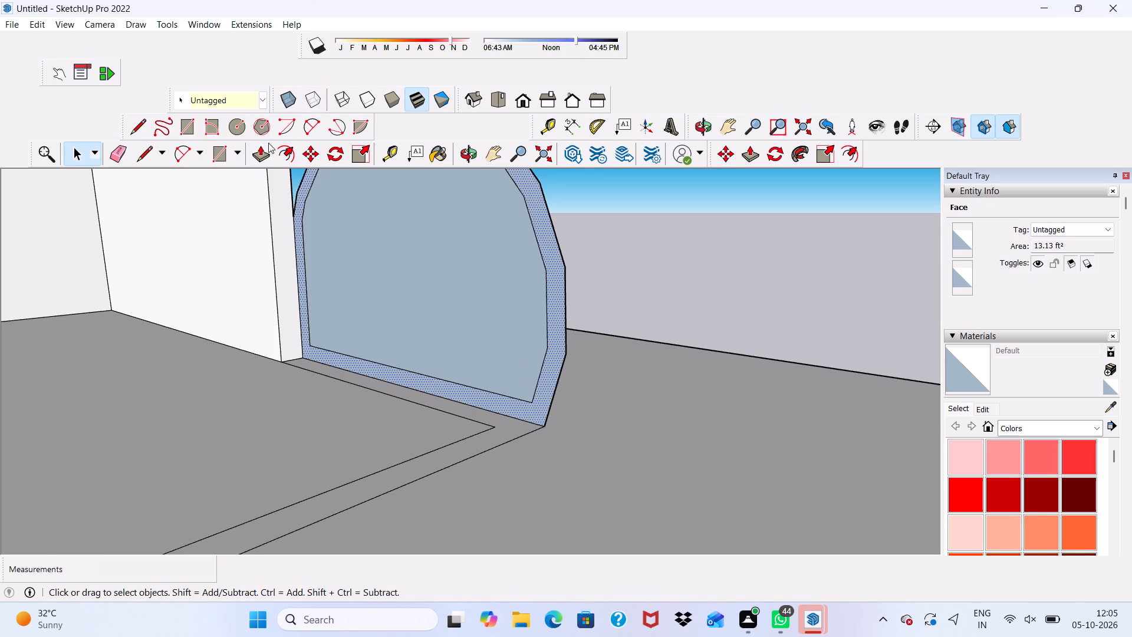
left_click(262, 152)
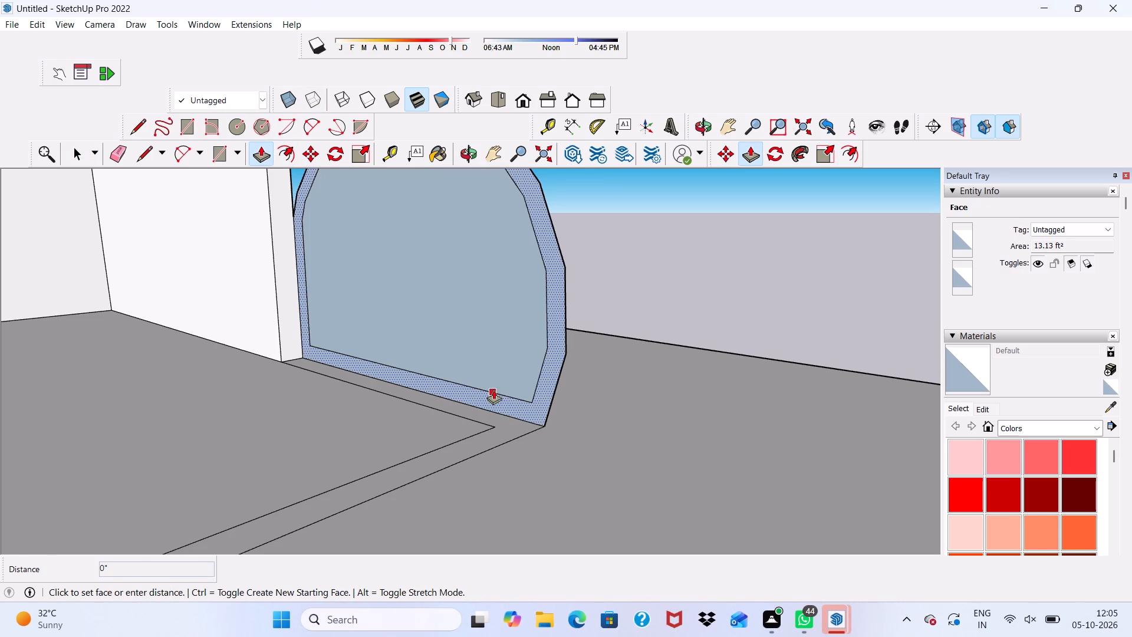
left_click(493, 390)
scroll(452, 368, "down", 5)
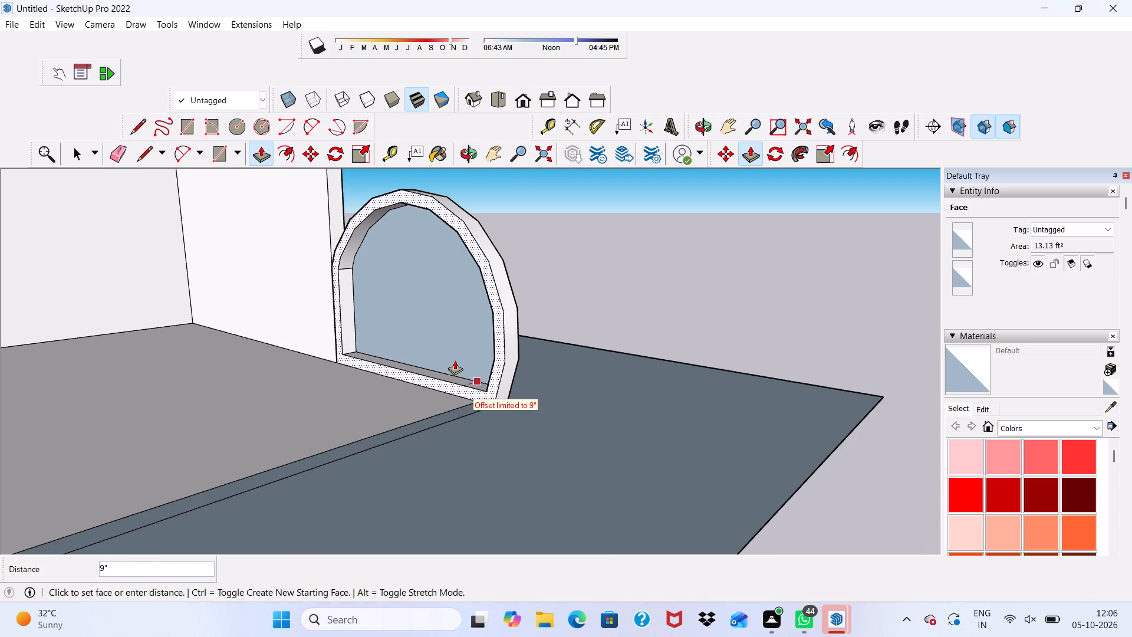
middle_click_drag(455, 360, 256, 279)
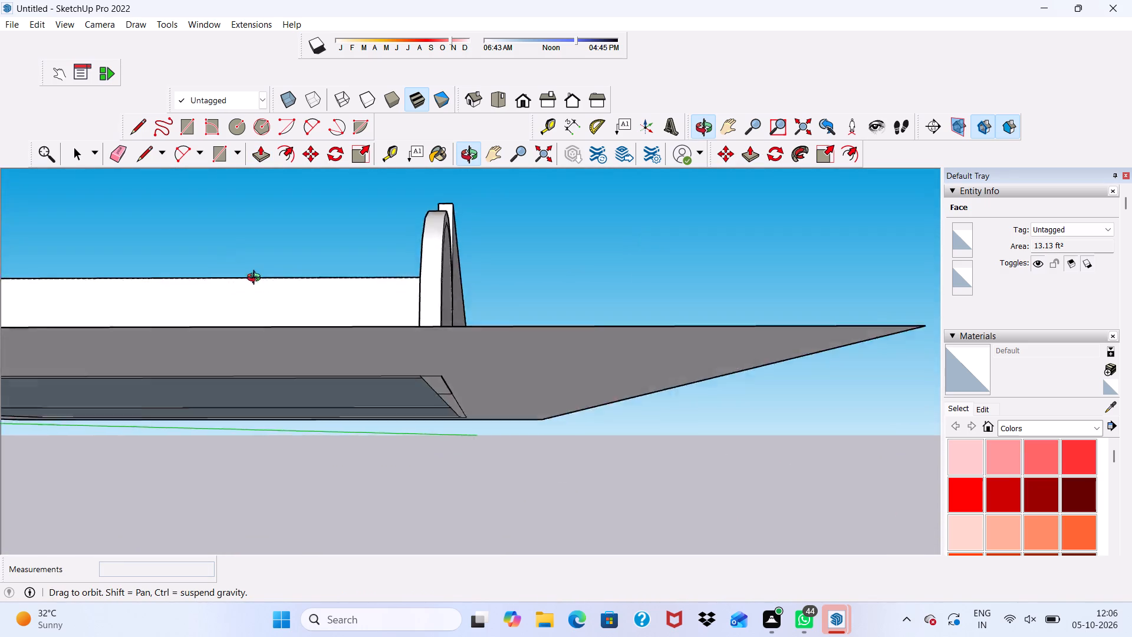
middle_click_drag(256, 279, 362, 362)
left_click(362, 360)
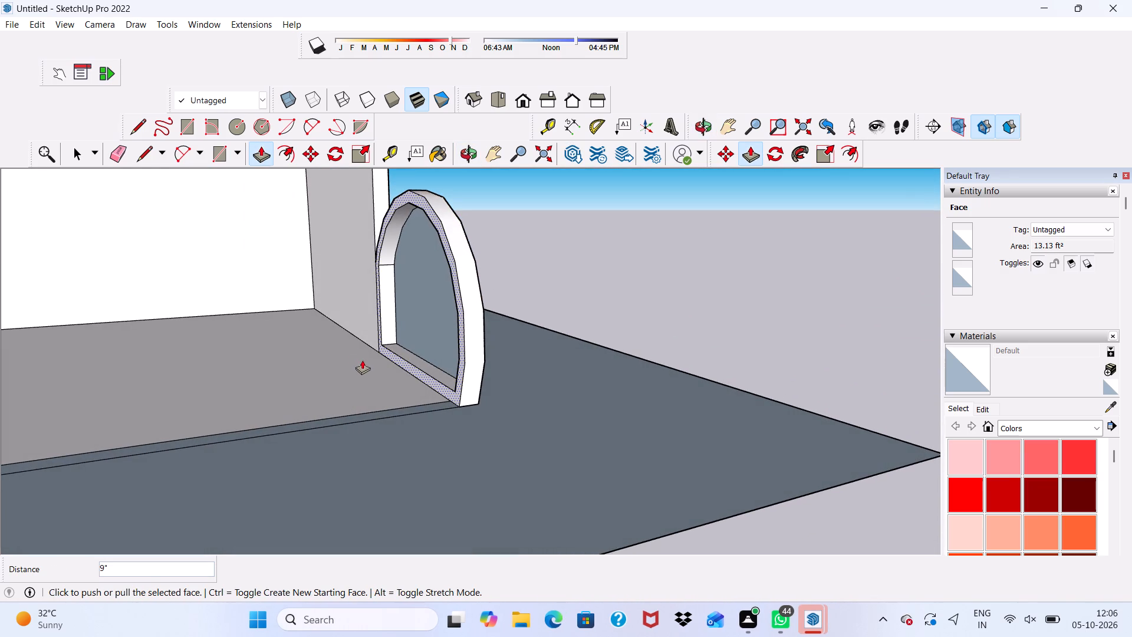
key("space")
Examine the thickened arch and its junction with the side wall from inside and outside the building.
scroll(403, 275, "down", 10)
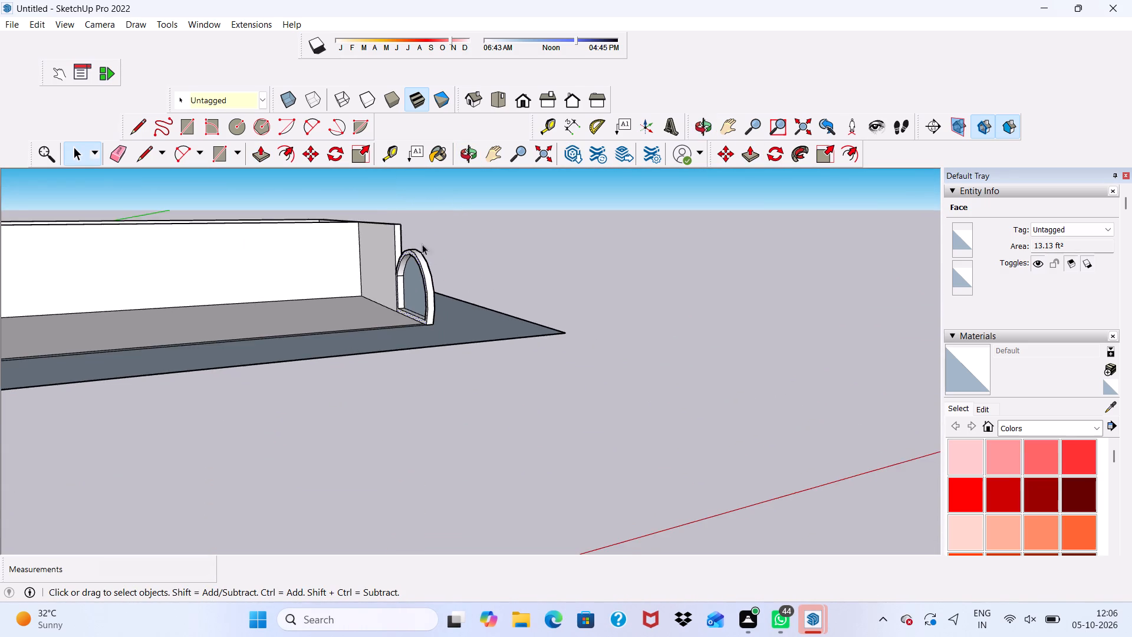
scroll(420, 238, "up", 7)
scroll(423, 253, "down", 3)
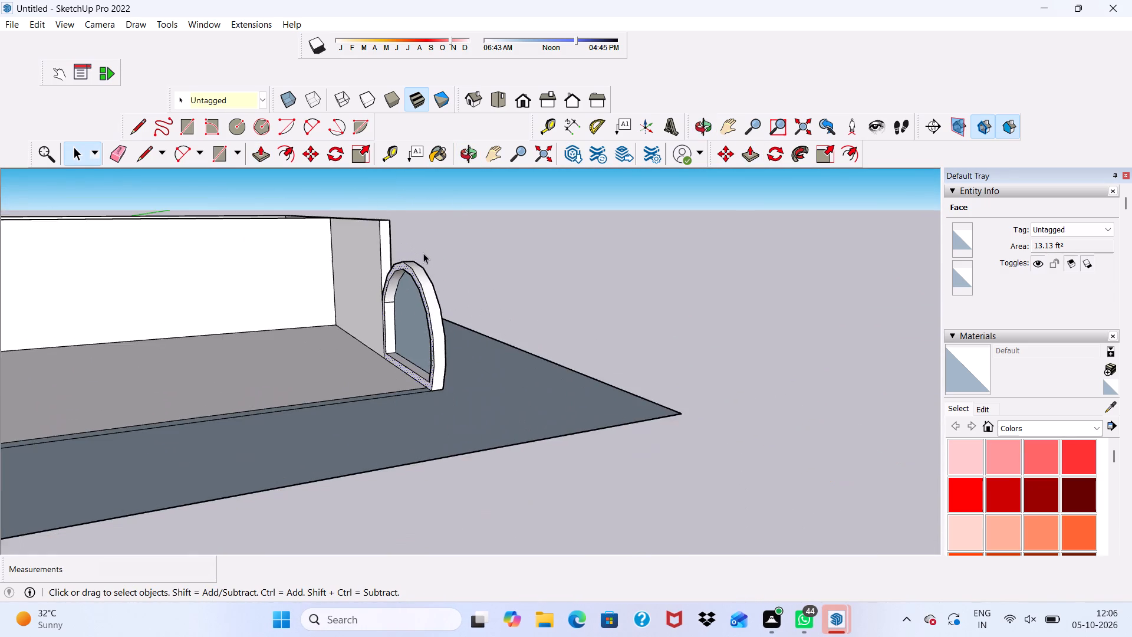
middle_click_drag(423, 253, 311, 272)
scroll(311, 272, "down", 10)
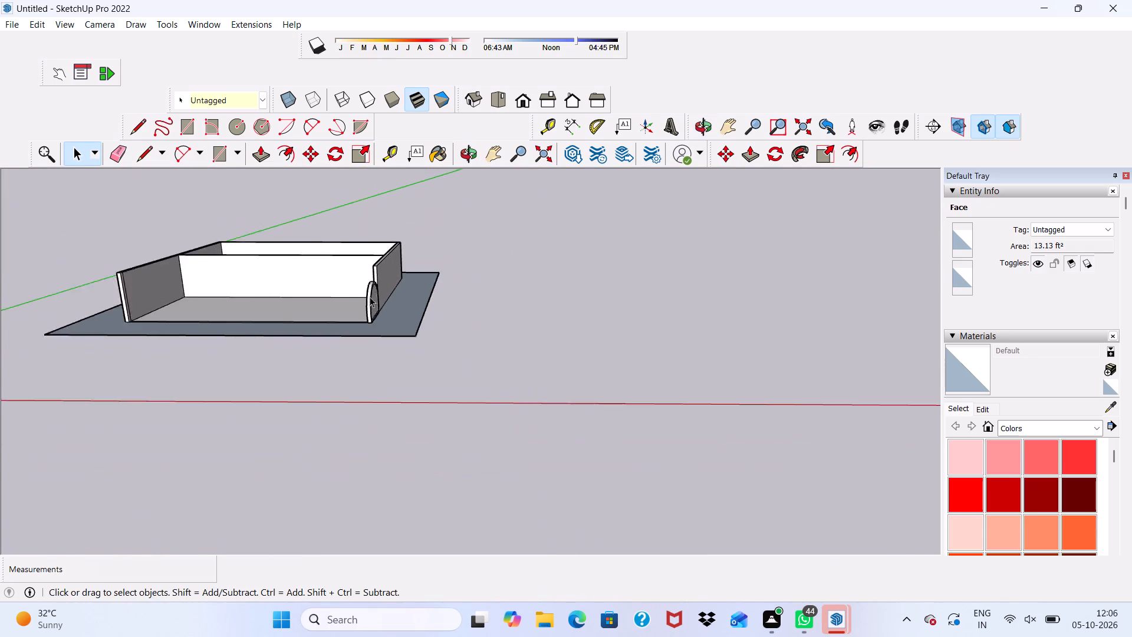
scroll(370, 297, "down", 2)
middle_click_drag(373, 301, 168, 299)
middle_click_drag(179, 301, 241, 301)
middle_click_drag(286, 295, 429, 284)
scroll(429, 281, "up", 13)
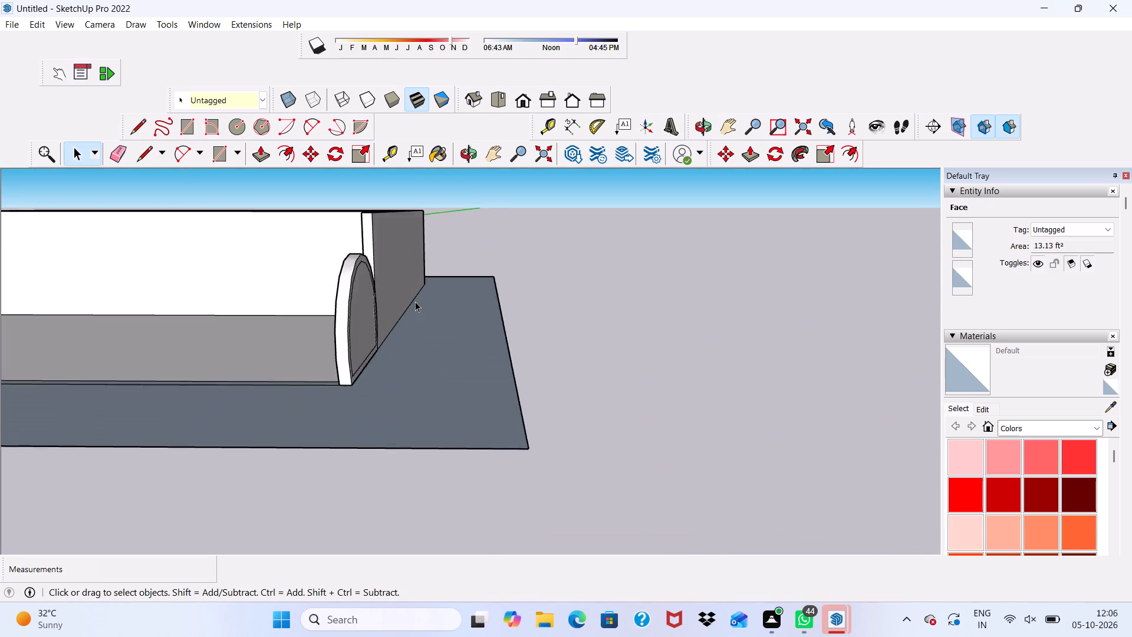
scroll(415, 301, "up", 3)
scroll(347, 330, "down", 1)
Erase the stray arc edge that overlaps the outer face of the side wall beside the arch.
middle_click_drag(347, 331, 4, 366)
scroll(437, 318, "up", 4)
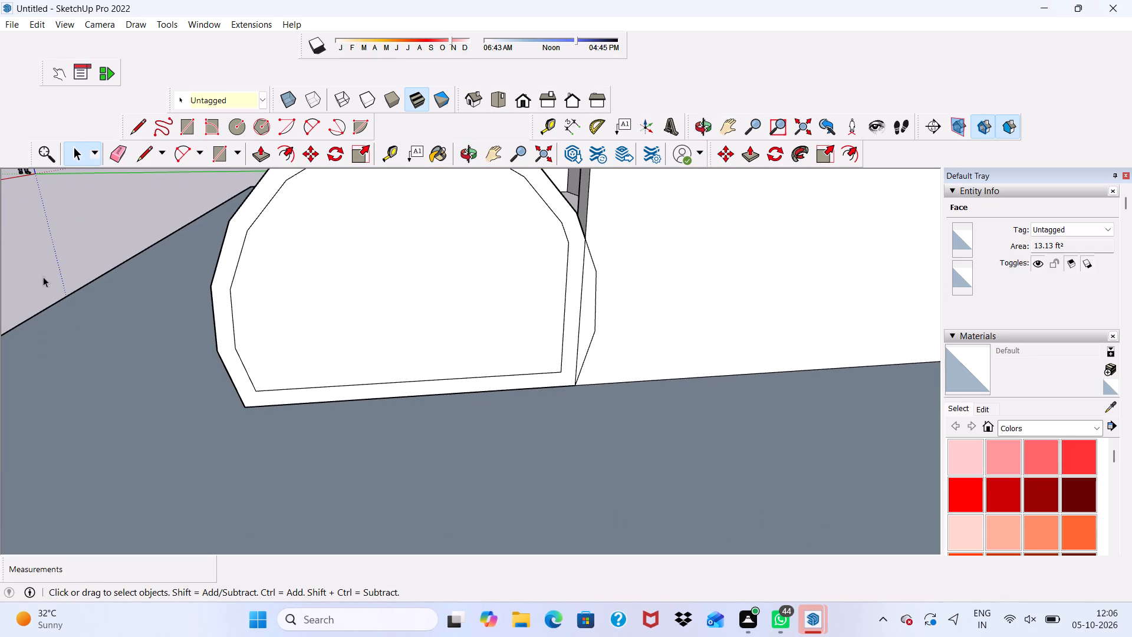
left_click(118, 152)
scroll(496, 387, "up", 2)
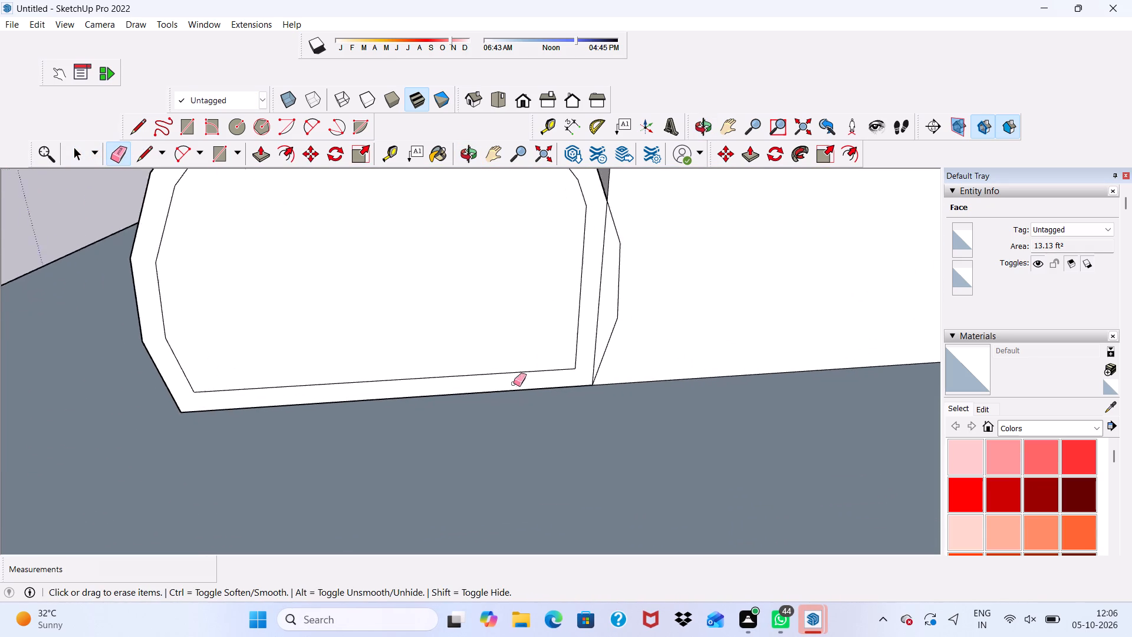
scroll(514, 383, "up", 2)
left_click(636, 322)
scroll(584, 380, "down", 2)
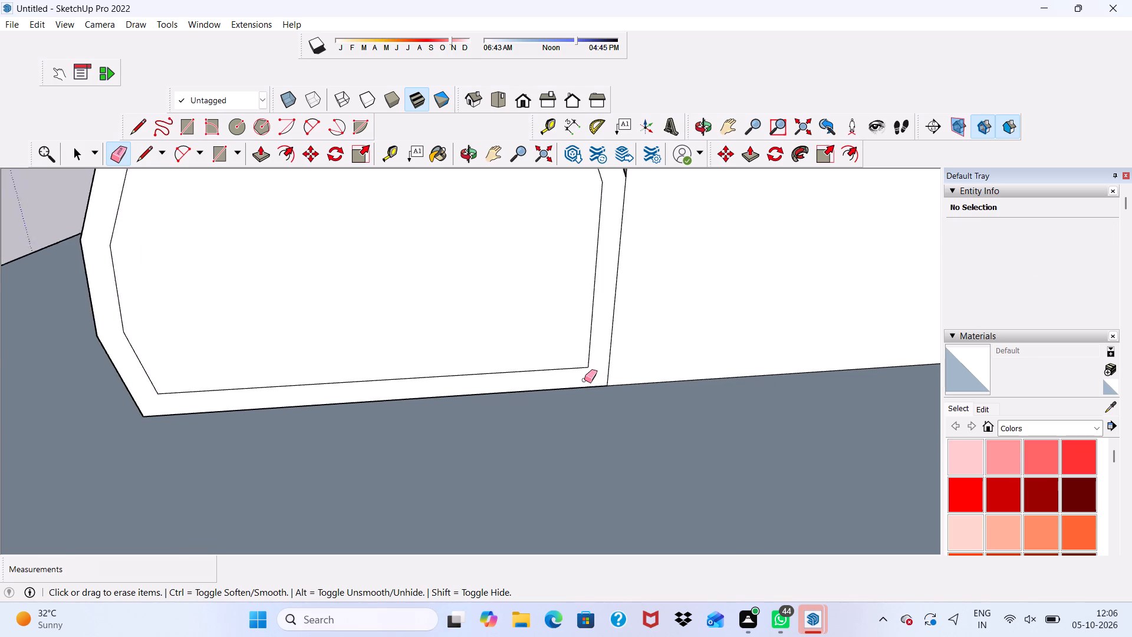
Inspect the arch and where its curved top meets the end of the side wall.
scroll(584, 380, "down", 8)
middle_click_drag(495, 399, 805, 398)
scroll(508, 382, "up", 2)
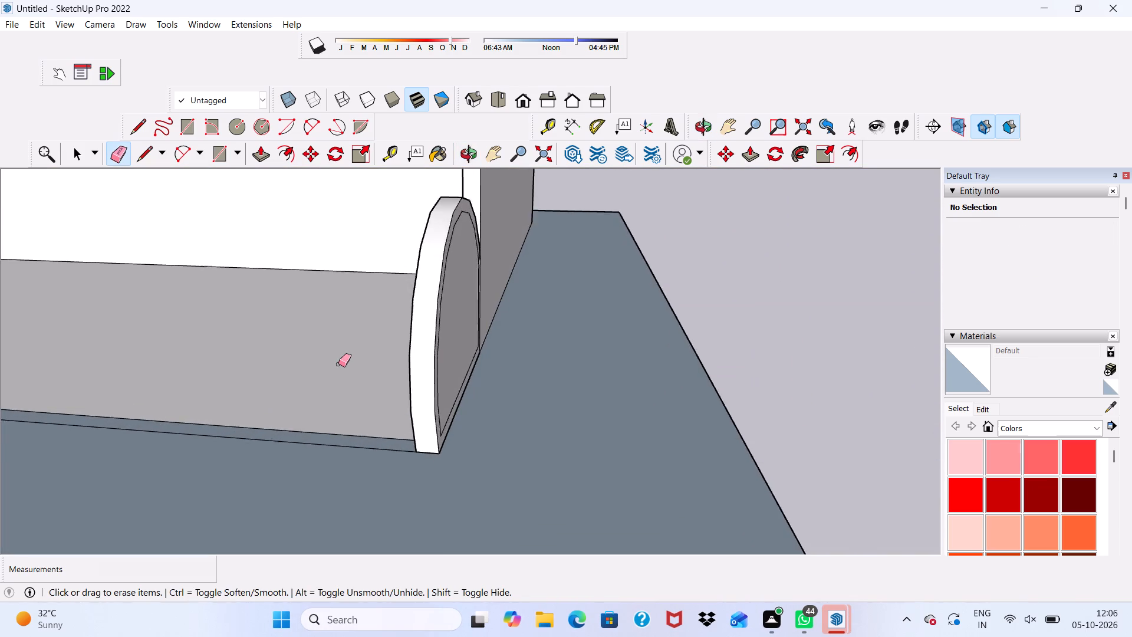
scroll(341, 366, "down", 7)
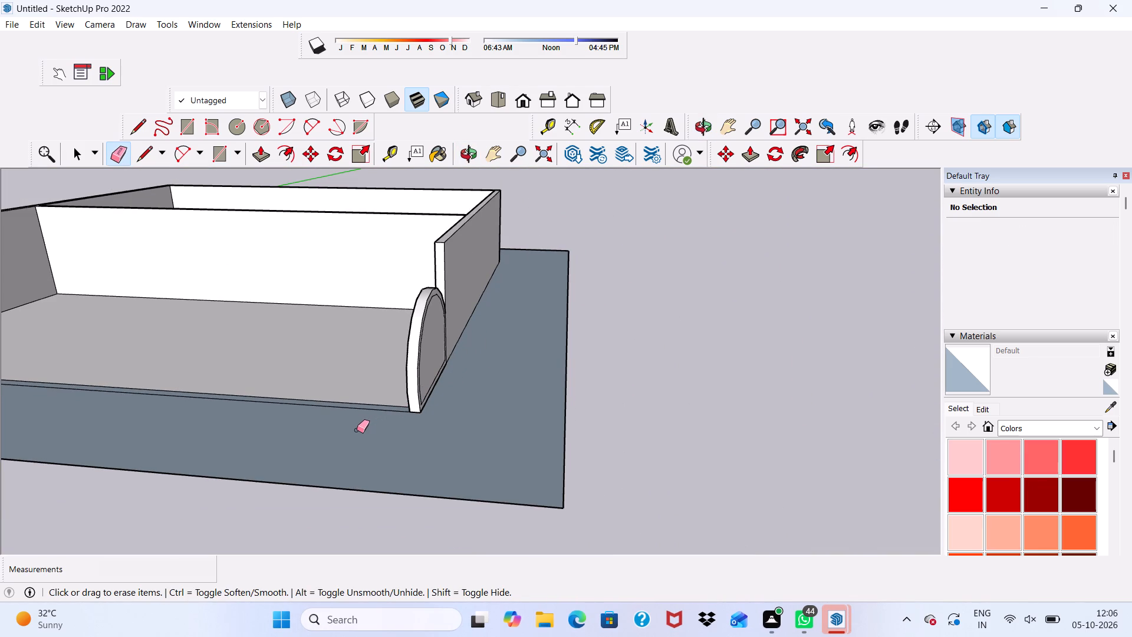
scroll(250, 382, "up", 2)
scroll(250, 382, "down", 4)
middle_click_drag(255, 385, 272, 389)
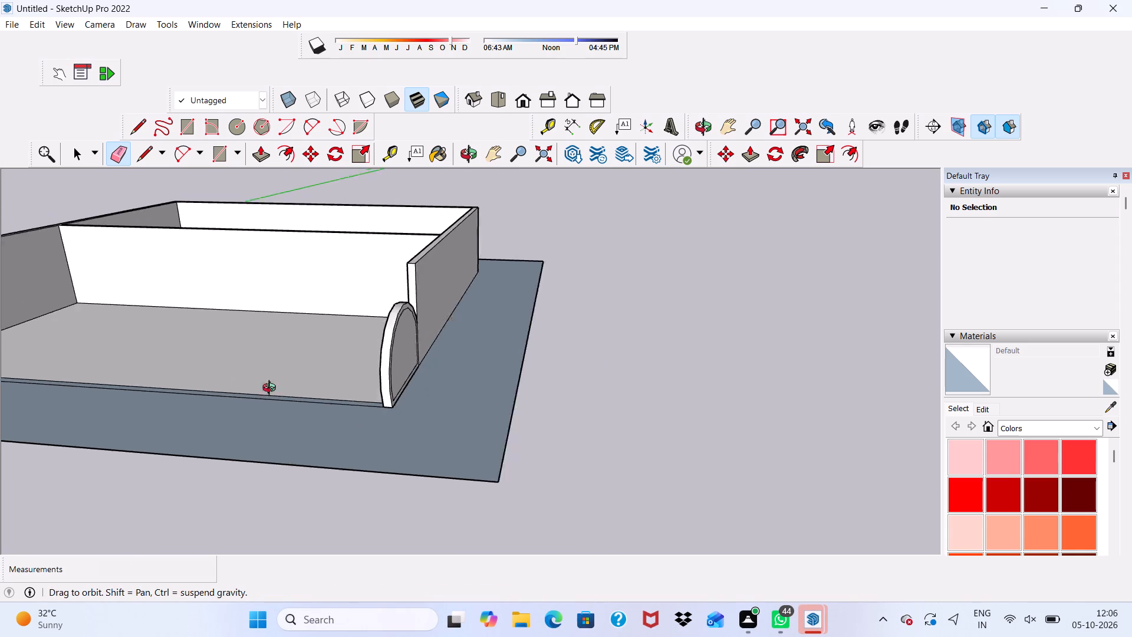
middle_click_drag(272, 389, 190, 417)
middle_click(190, 417)
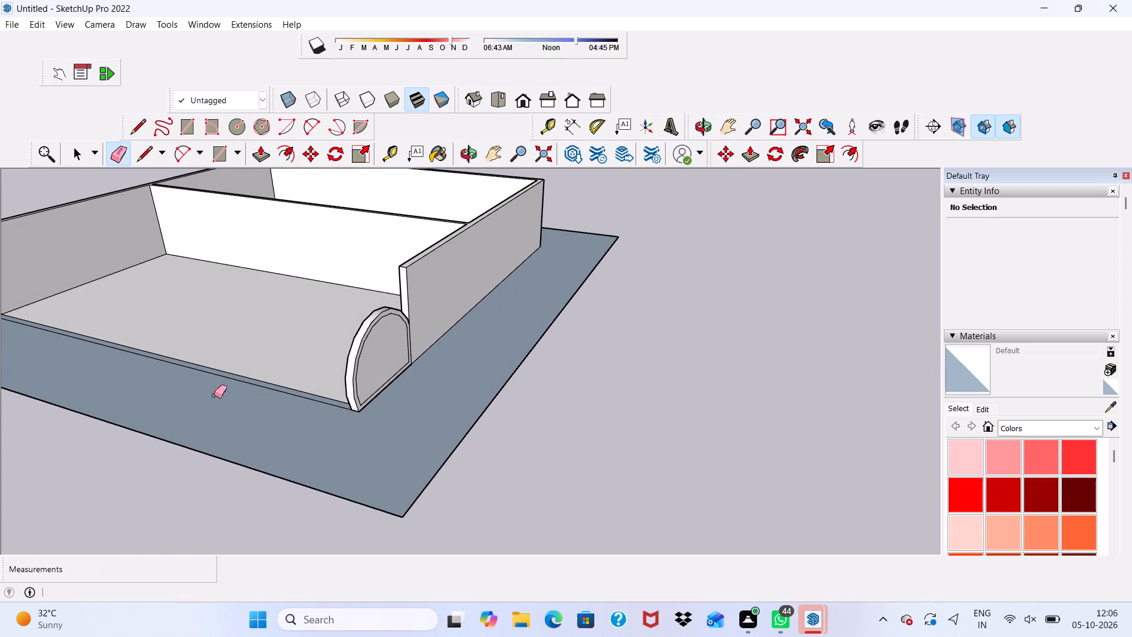
scroll(293, 358, "up", 4)
scroll(428, 257, "up", 4)
scroll(486, 278, "up", 3)
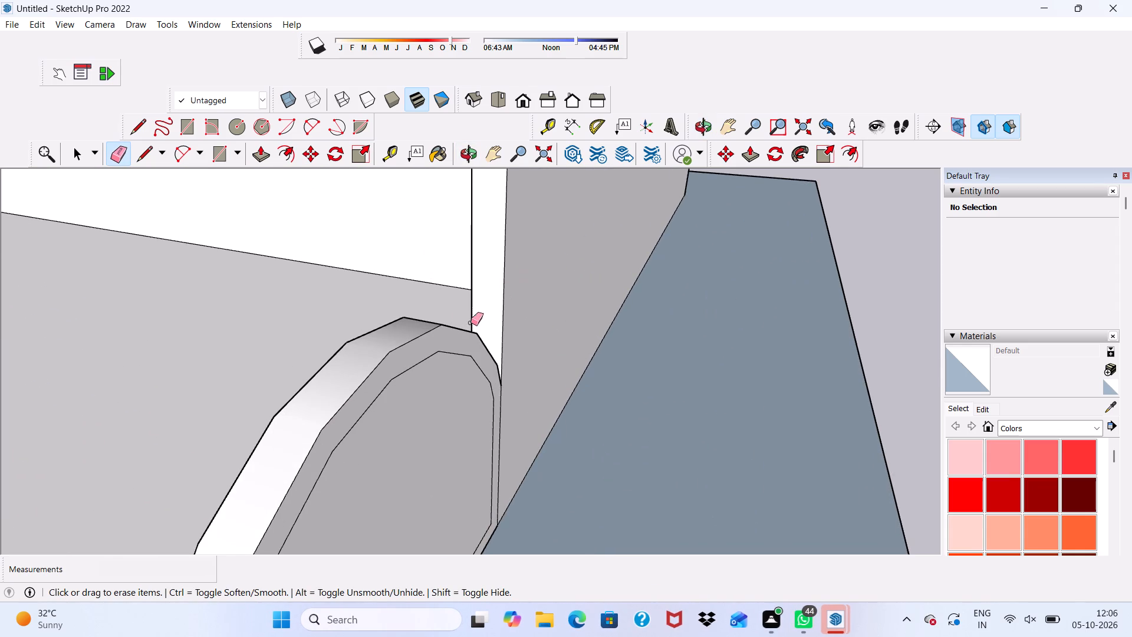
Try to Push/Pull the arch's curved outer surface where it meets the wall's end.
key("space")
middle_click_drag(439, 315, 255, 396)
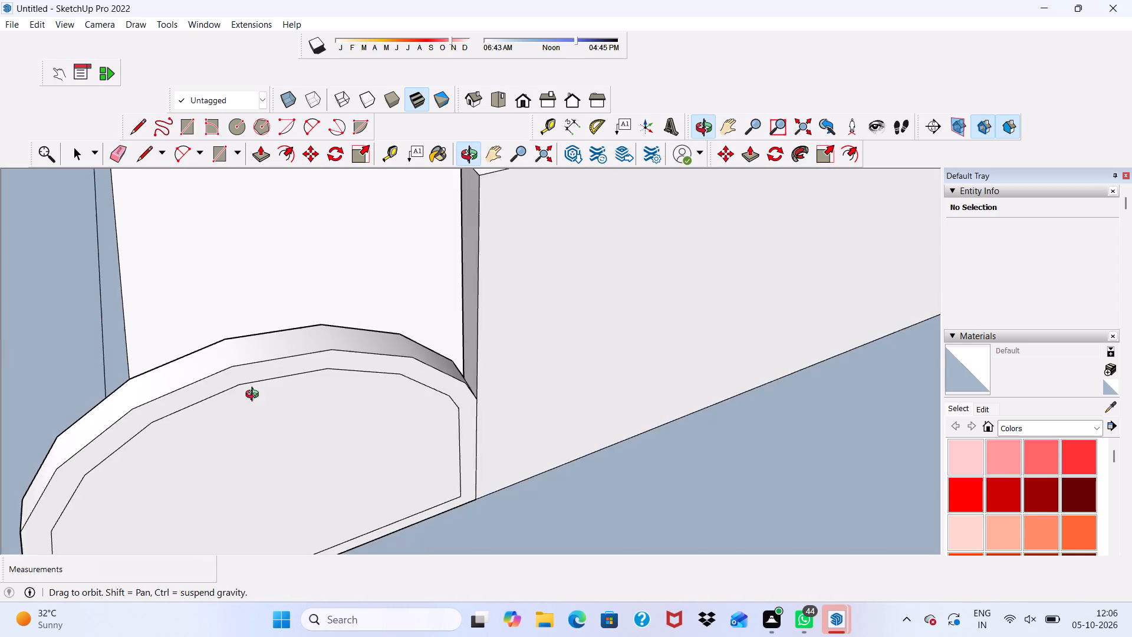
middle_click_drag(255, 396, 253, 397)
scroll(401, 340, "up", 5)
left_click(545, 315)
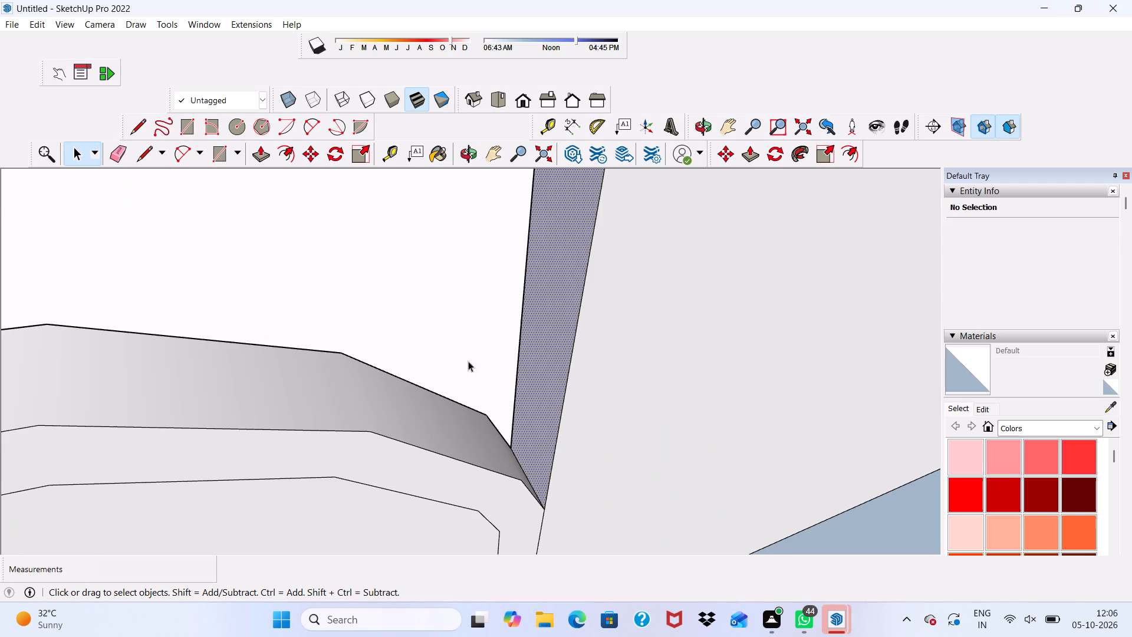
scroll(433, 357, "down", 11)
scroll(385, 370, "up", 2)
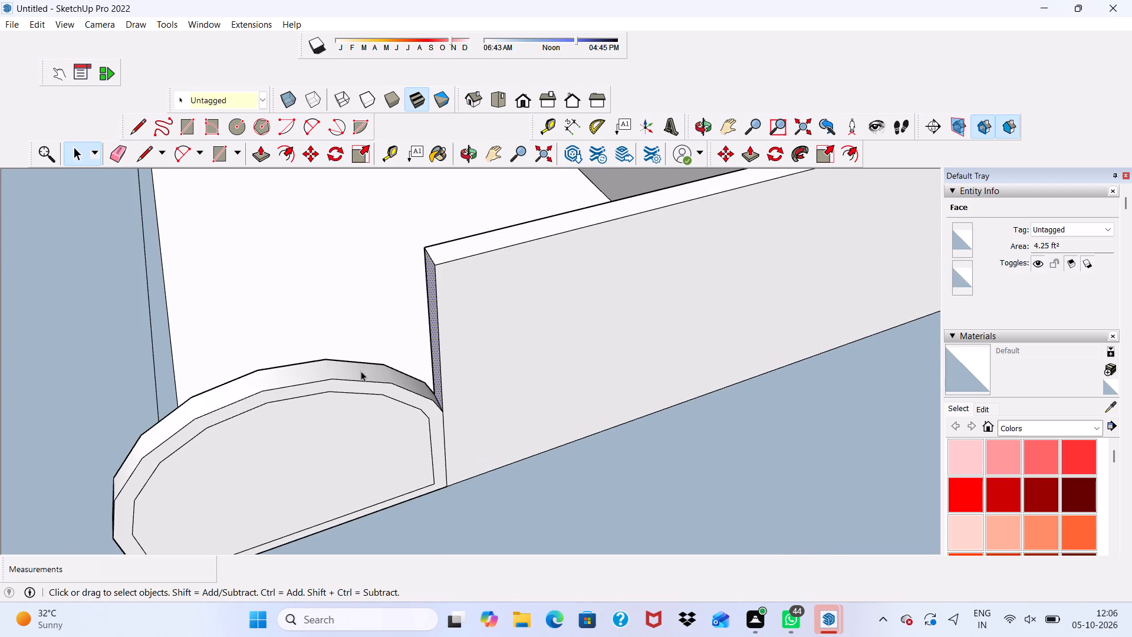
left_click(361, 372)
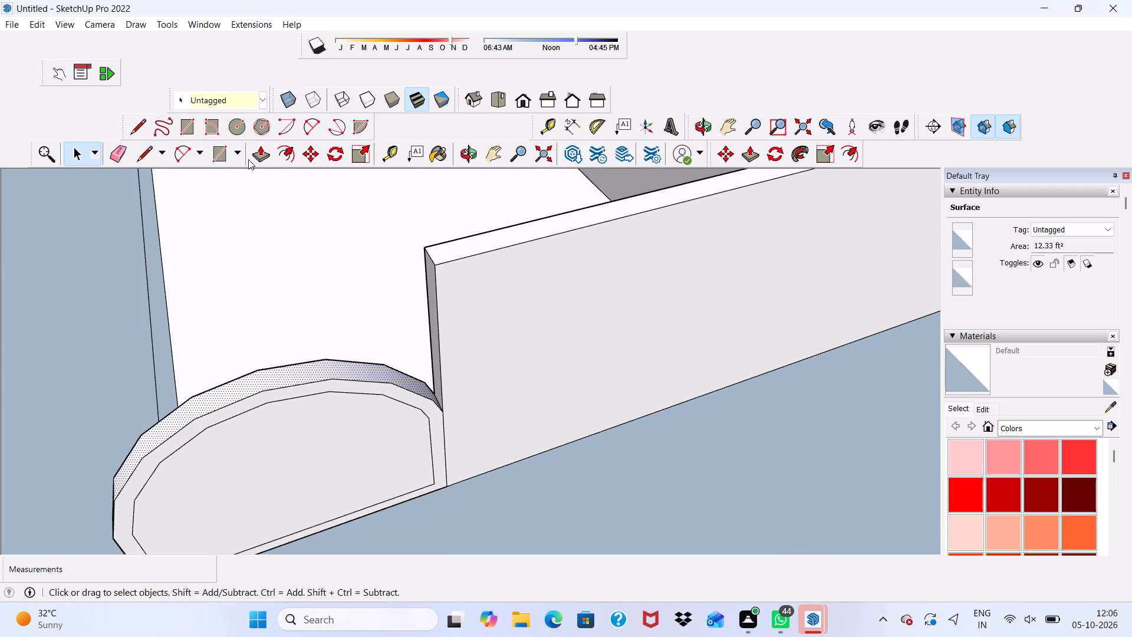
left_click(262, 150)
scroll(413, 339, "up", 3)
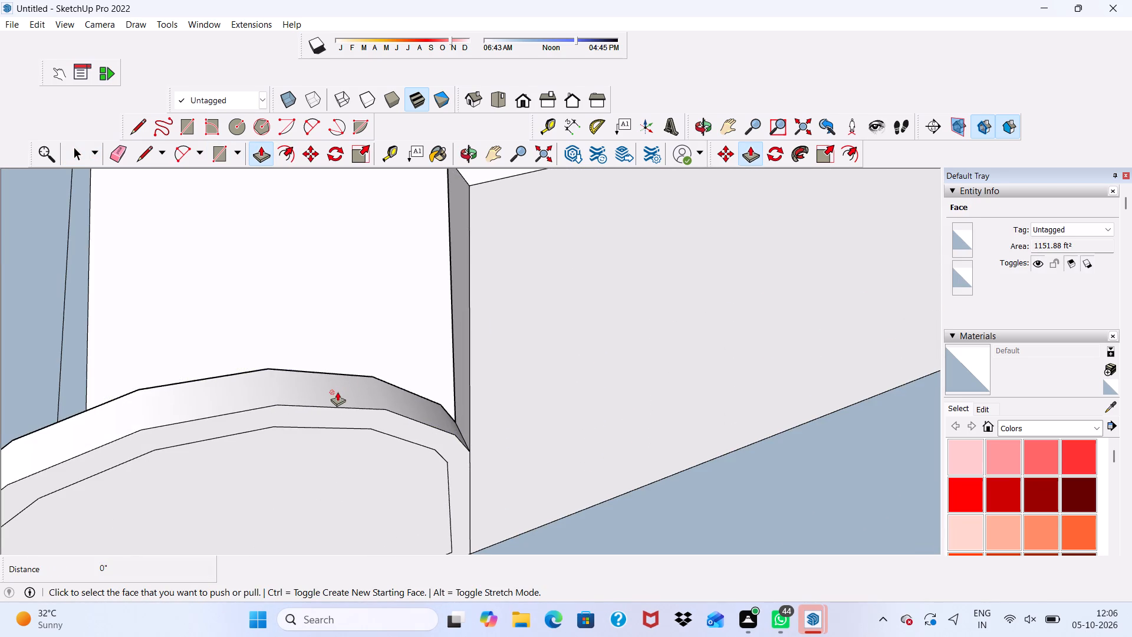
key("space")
Examine the whole building and the arch's connection to the side wall from several angles.
scroll(304, 343, "down", 20)
scroll(304, 343, "down", 4)
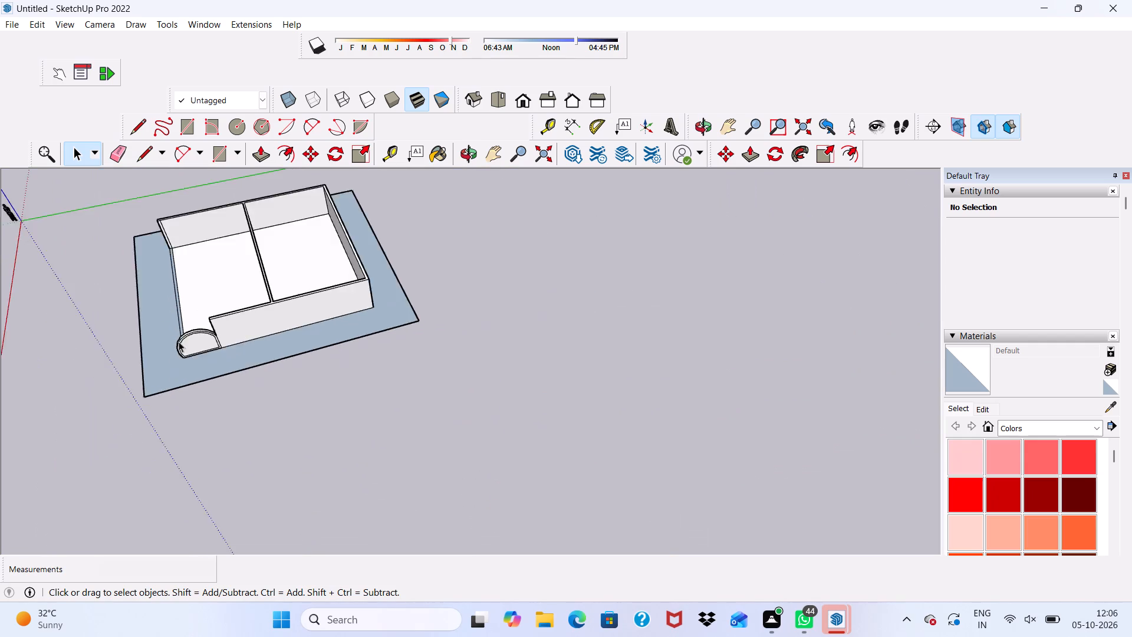
middle_click_drag(179, 342, 371, 294)
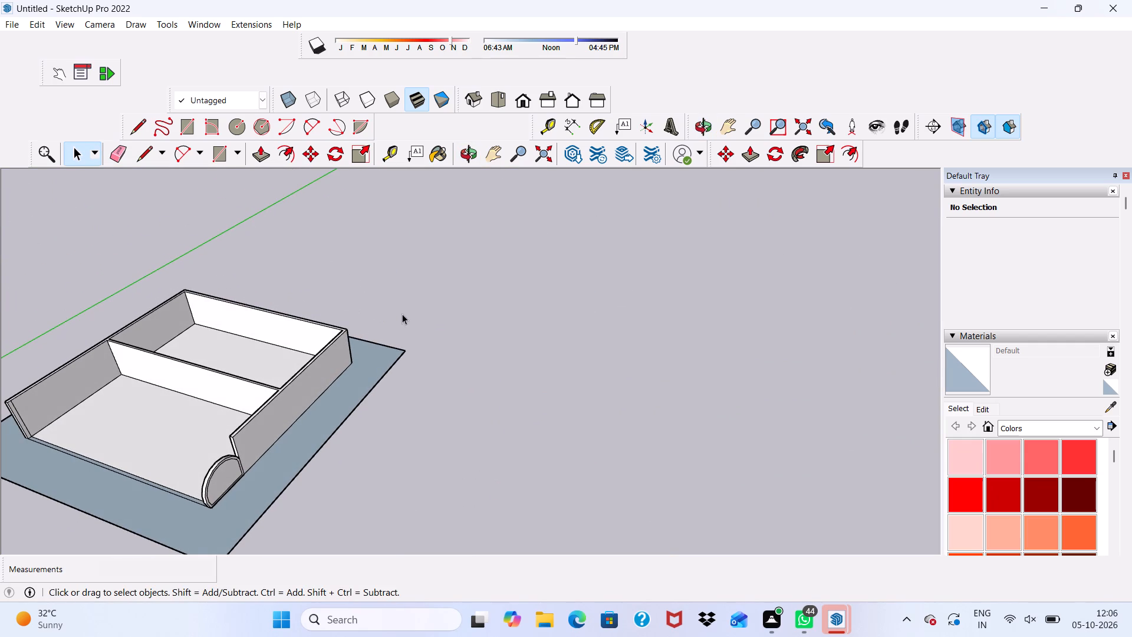
scroll(402, 314, "down", 2)
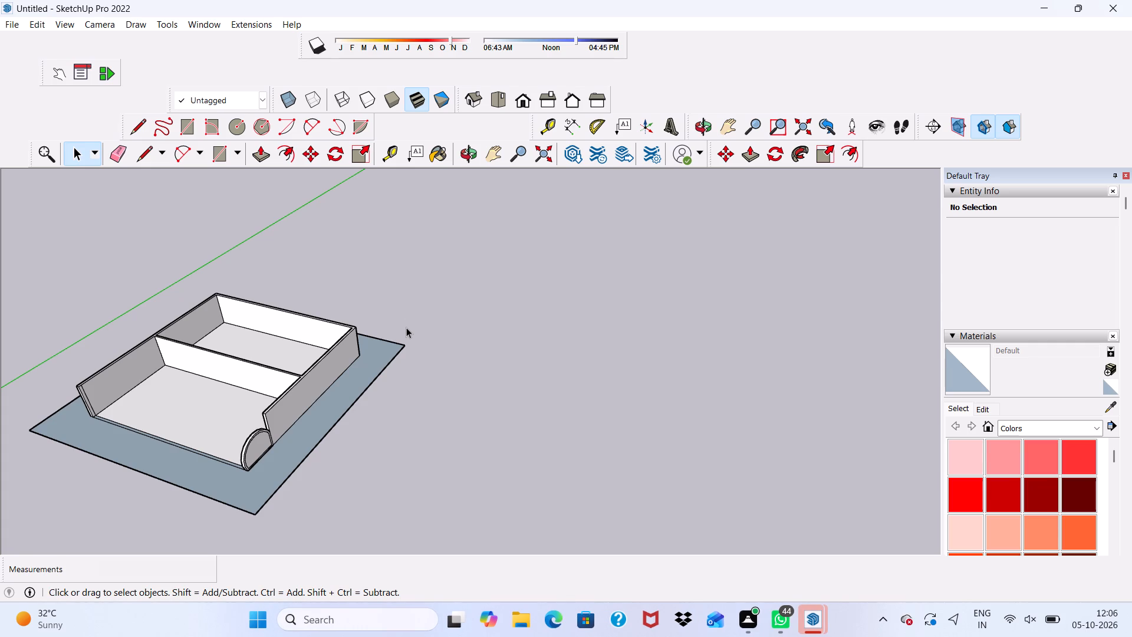
scroll(389, 351, "down", 5)
middle_click_drag(265, 439, 179, 379)
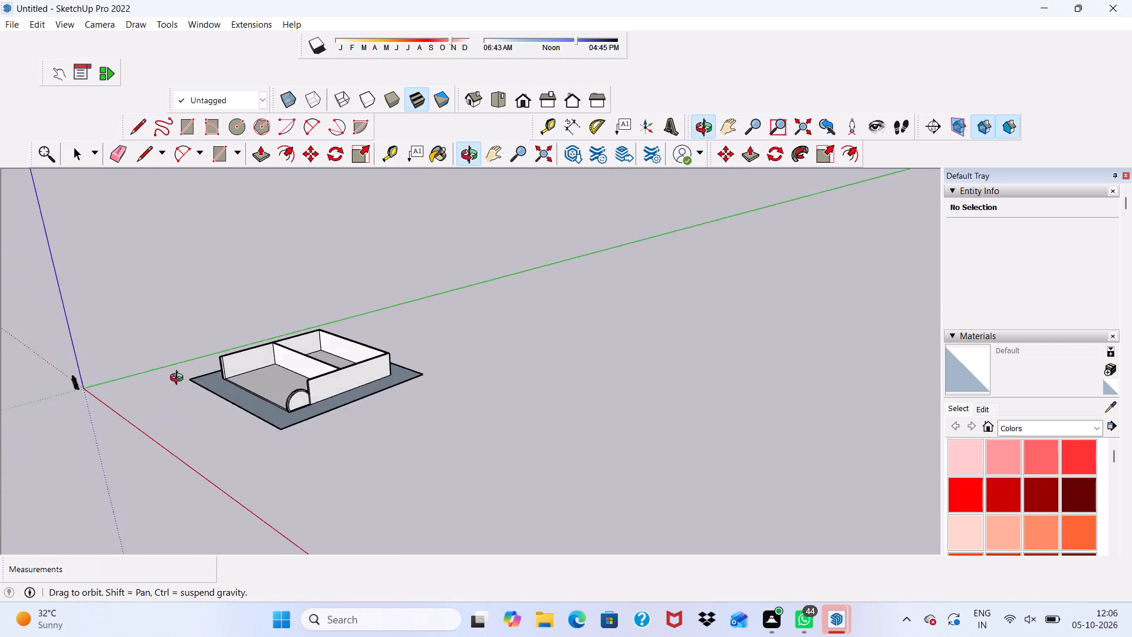
middle_click_drag(179, 379, 383, 423)
scroll(318, 396, "up", 10)
scroll(403, 309, "down", 10)
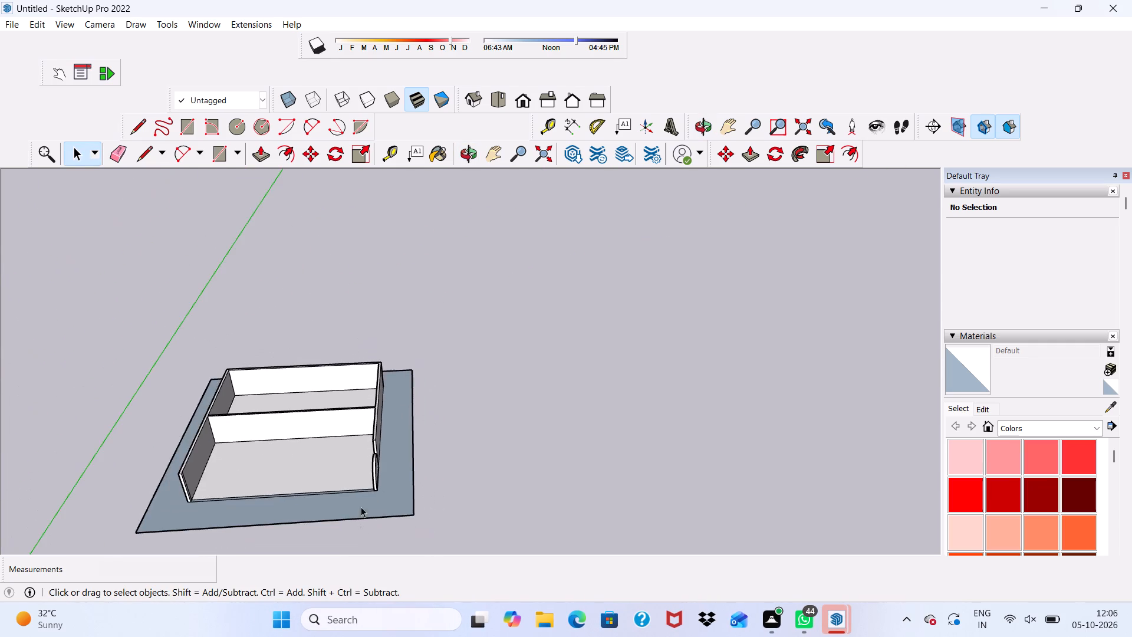
scroll(364, 460, "up", 7)
middle_click_drag(381, 455, 351, 463)
scroll(373, 430, "up", 4)
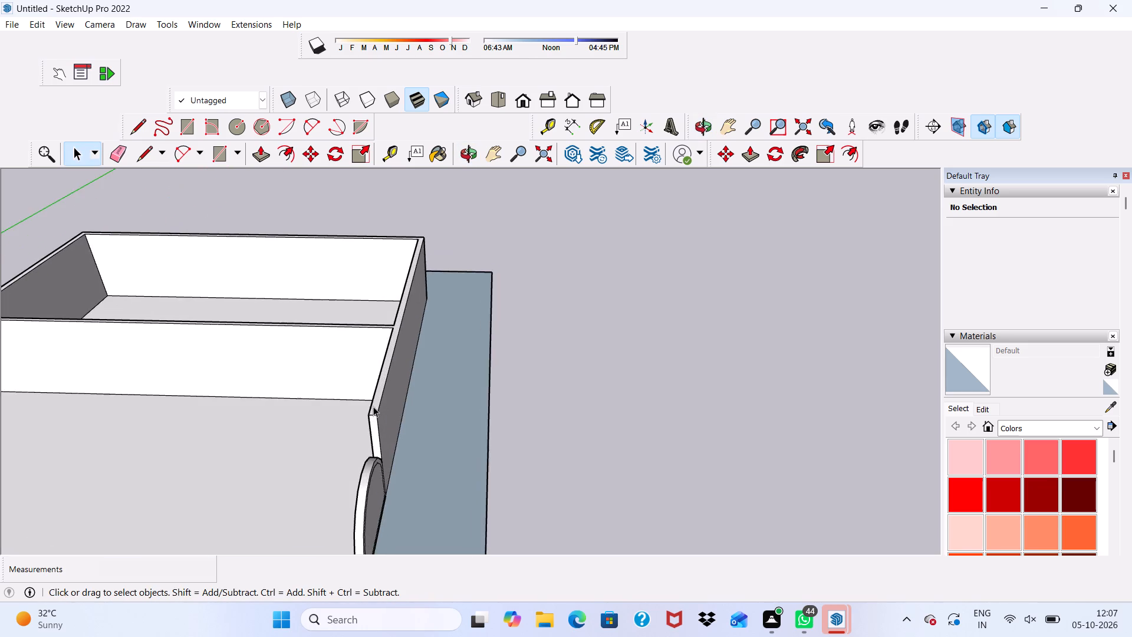
scroll(426, 467, "up", 5)
scroll(320, 402, "down", 5)
middle_click_drag(296, 427, 328, 441)
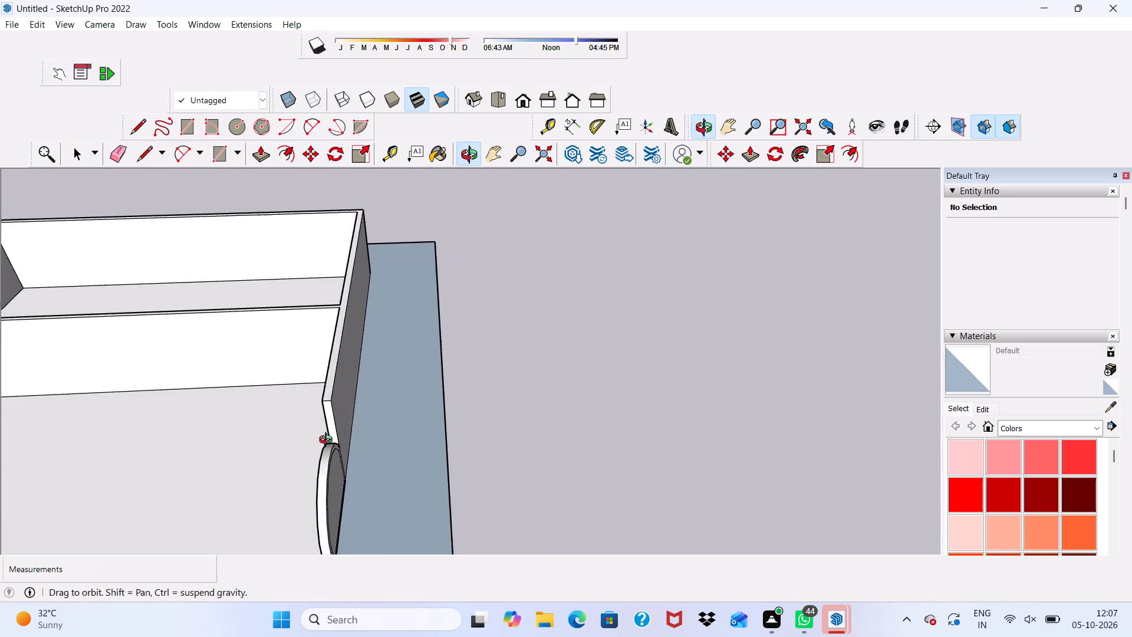
middle_click_drag(328, 441, 337, 442)
middle_click(337, 442)
scroll(337, 442, "up", 1)
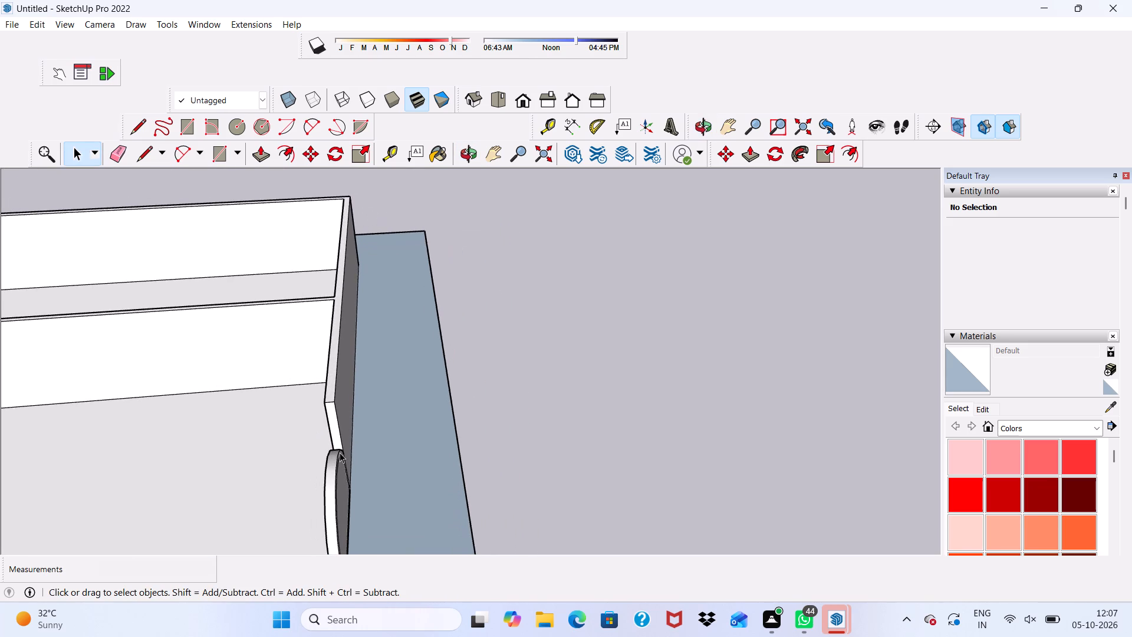
scroll(348, 454, "up", 2)
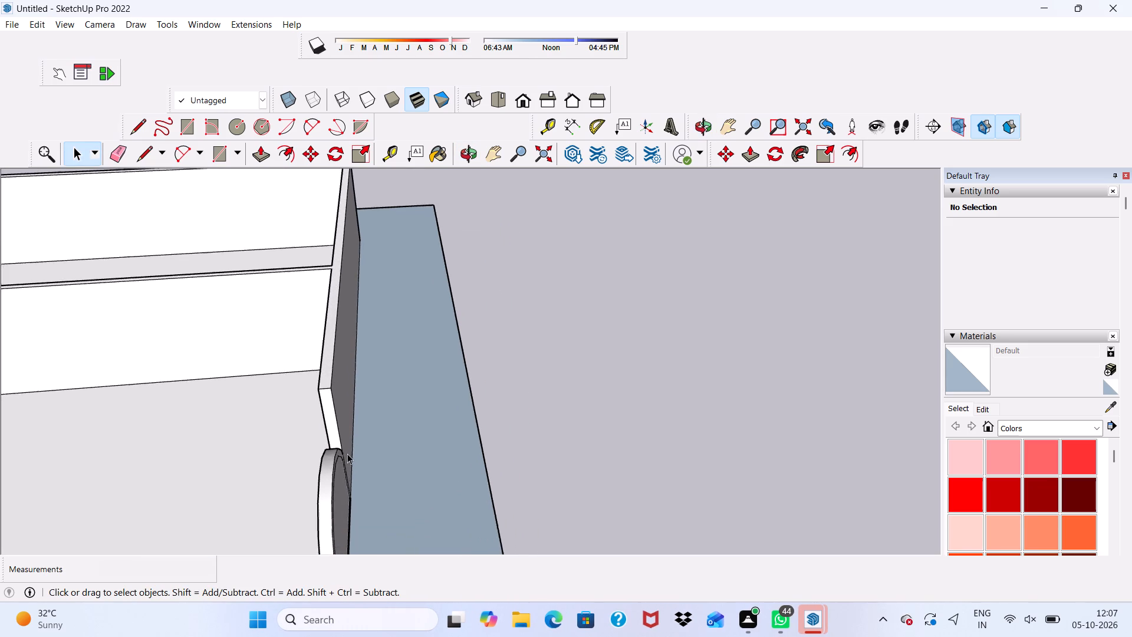
scroll(347, 454, "up", 7)
scroll(348, 419, "down", 2)
scroll(349, 421, "up", 1)
scroll(350, 421, "down", 1)
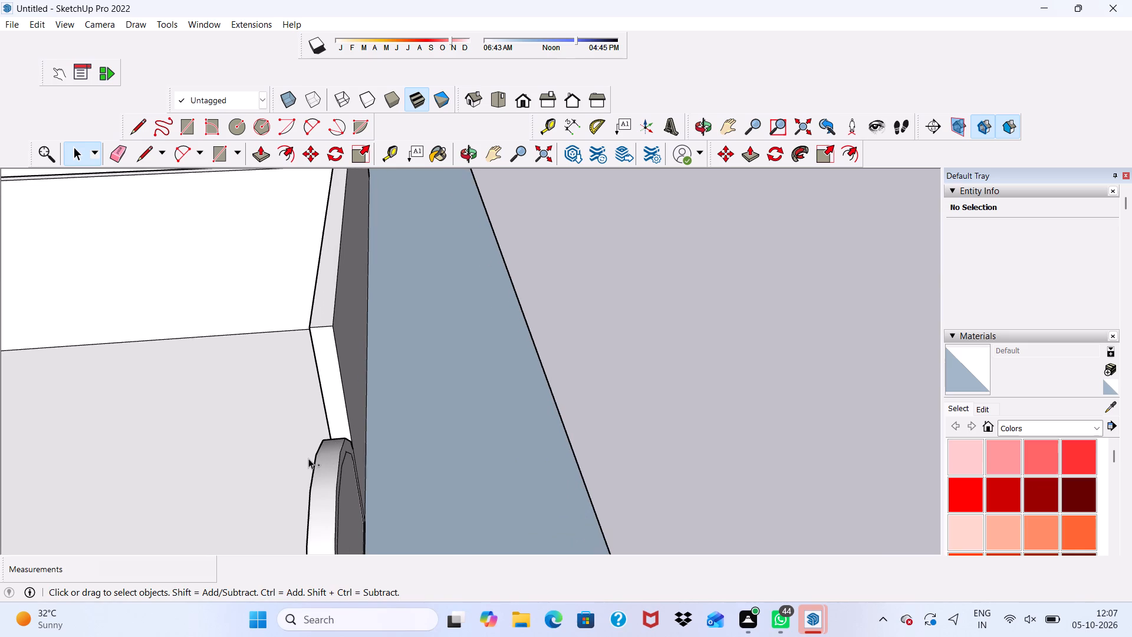
Undo the edge erasure, the border extrusion, the border offset and the arc, removing the front-corner arch entirely.
key("ctrl+z")
key("ctrl+z")
key("ctrl+z")
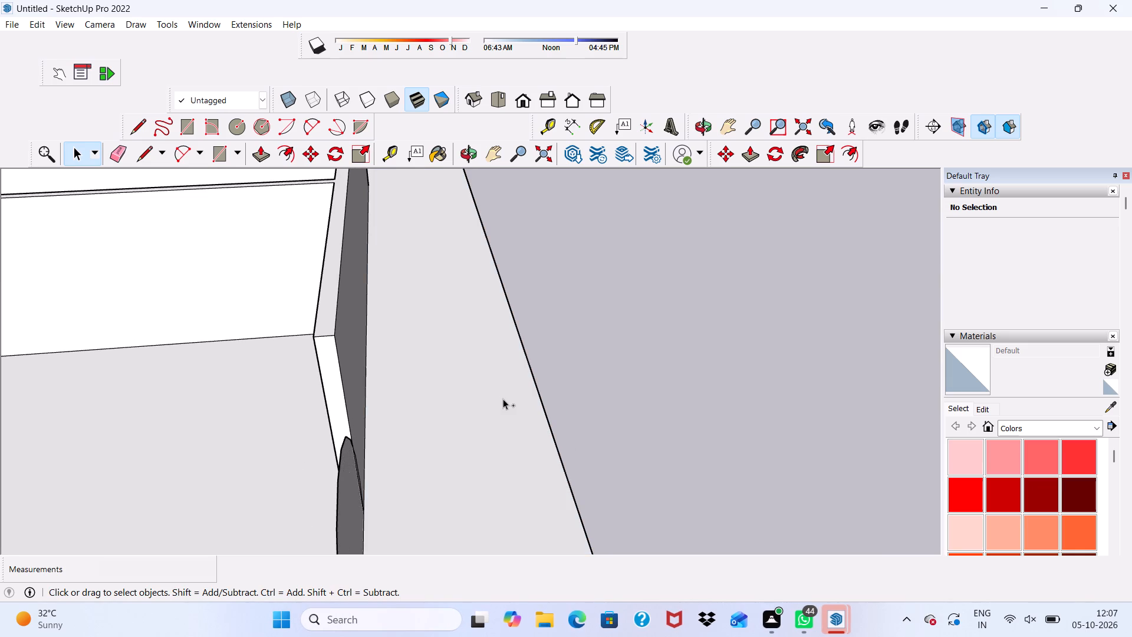
key("ctrl+z")
scroll(396, 418, "down", 6)
key("space")
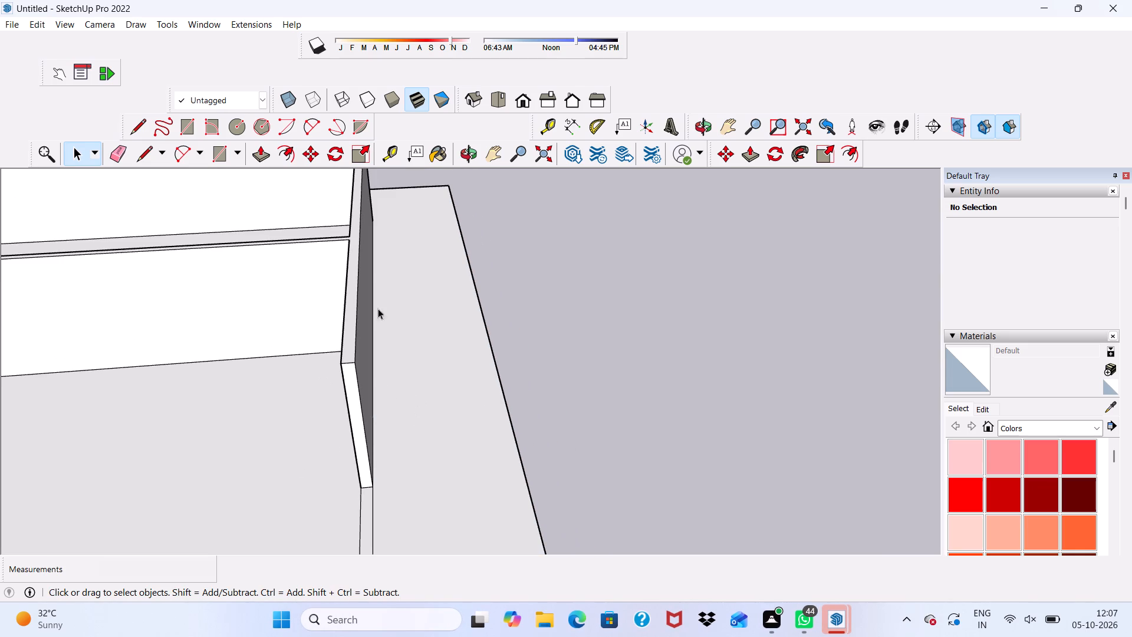
scroll(426, 585, "up", 14)
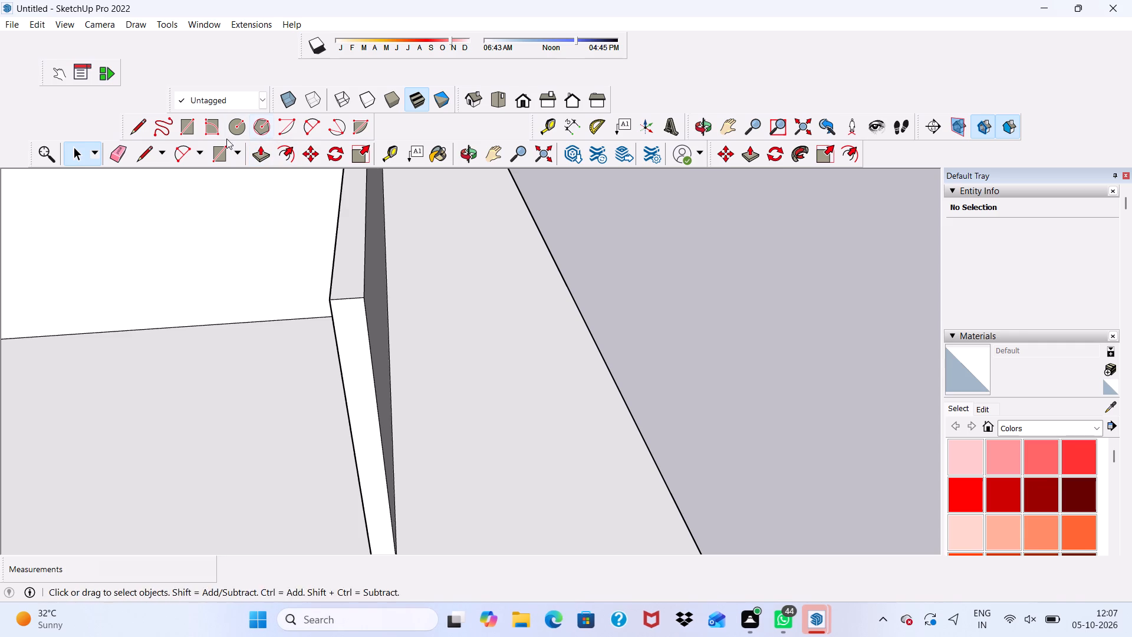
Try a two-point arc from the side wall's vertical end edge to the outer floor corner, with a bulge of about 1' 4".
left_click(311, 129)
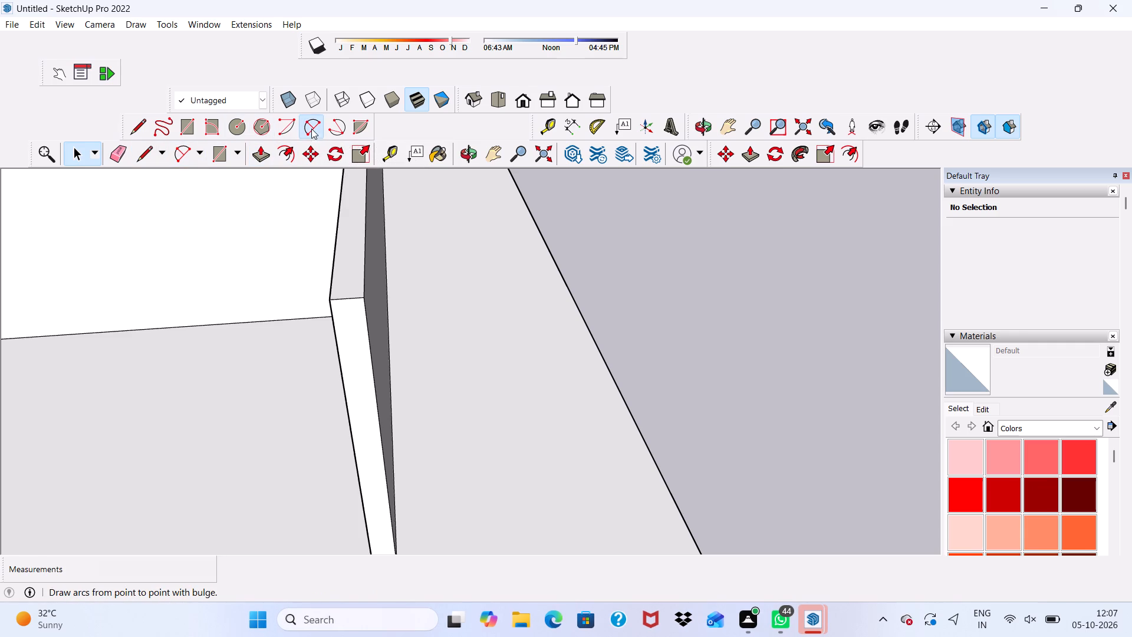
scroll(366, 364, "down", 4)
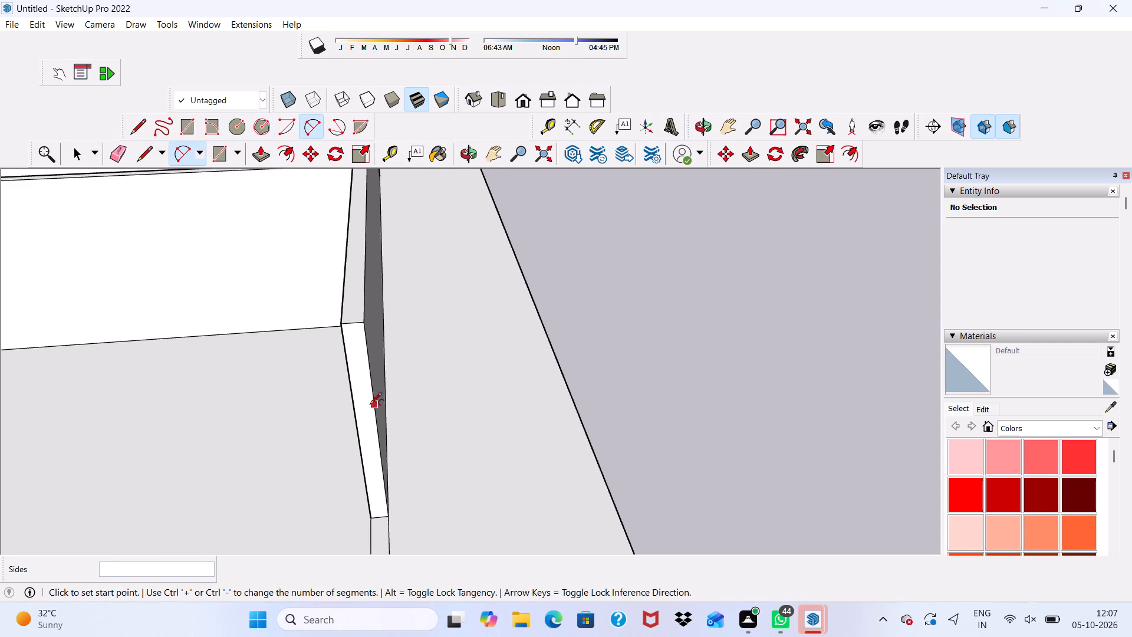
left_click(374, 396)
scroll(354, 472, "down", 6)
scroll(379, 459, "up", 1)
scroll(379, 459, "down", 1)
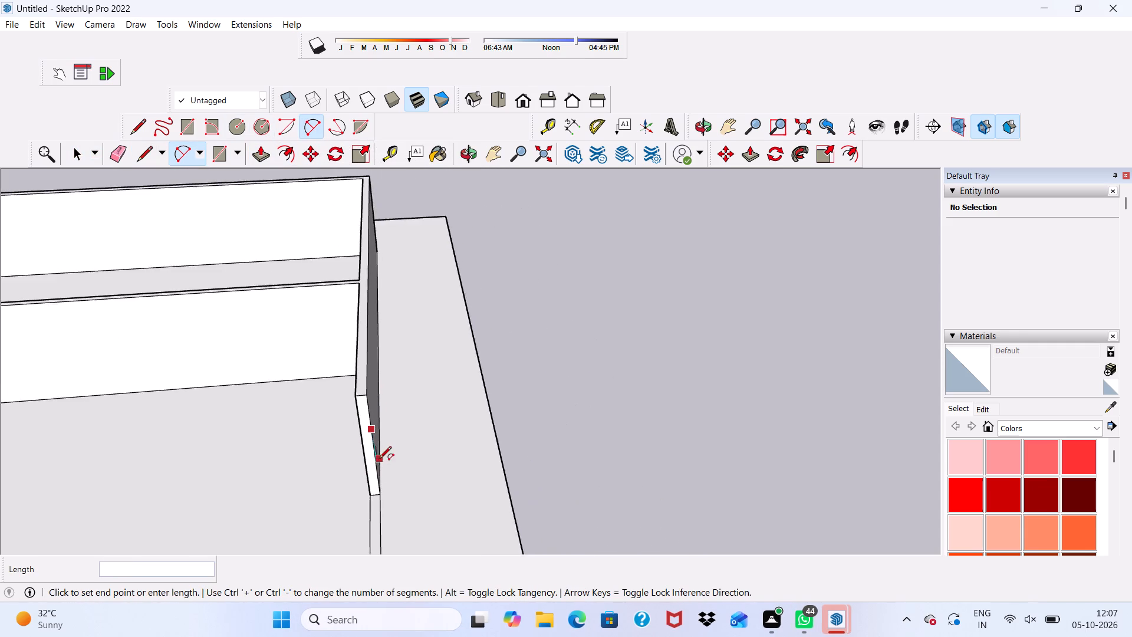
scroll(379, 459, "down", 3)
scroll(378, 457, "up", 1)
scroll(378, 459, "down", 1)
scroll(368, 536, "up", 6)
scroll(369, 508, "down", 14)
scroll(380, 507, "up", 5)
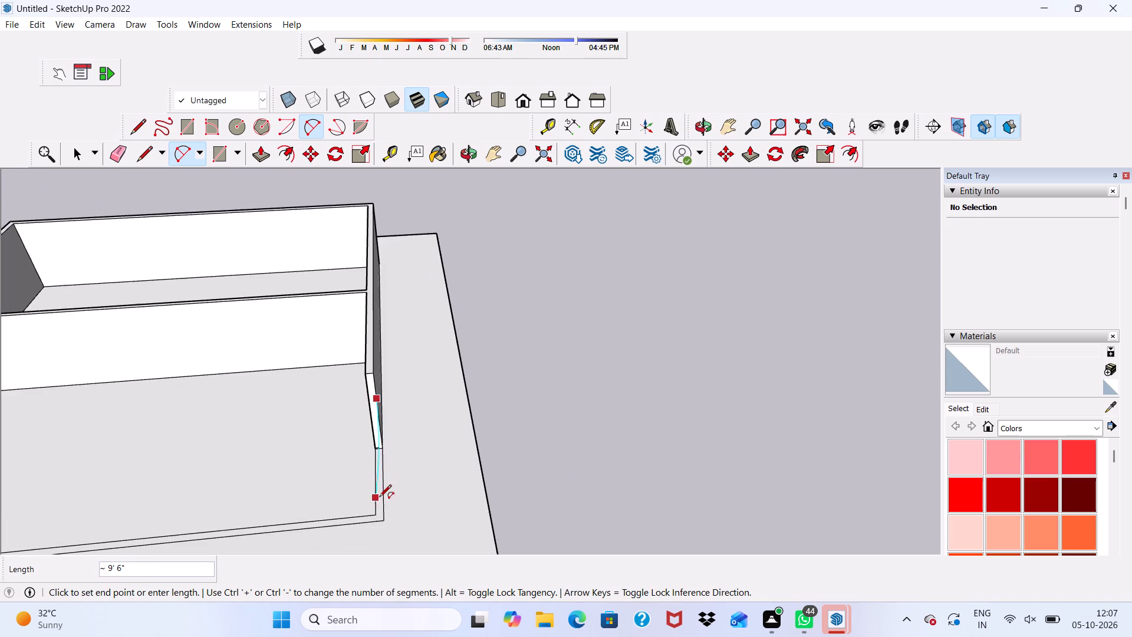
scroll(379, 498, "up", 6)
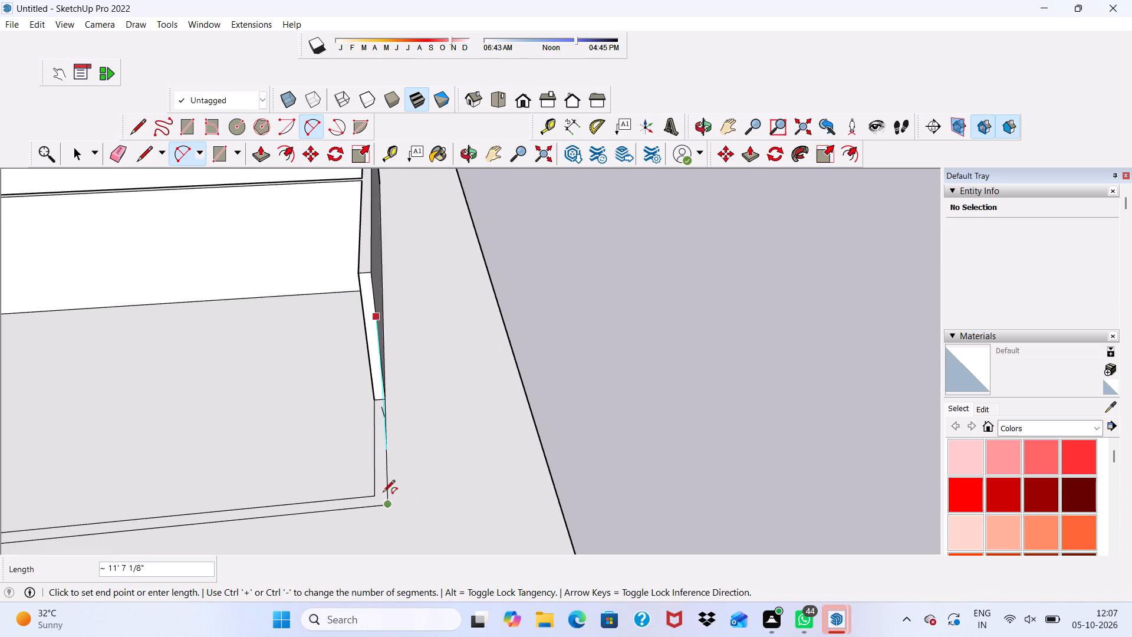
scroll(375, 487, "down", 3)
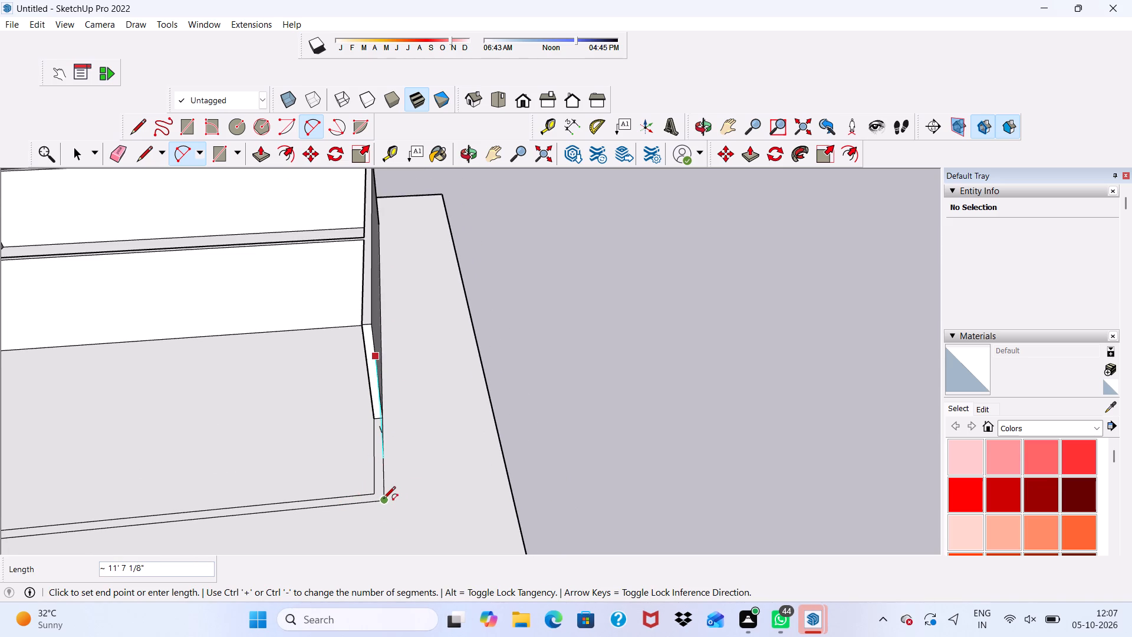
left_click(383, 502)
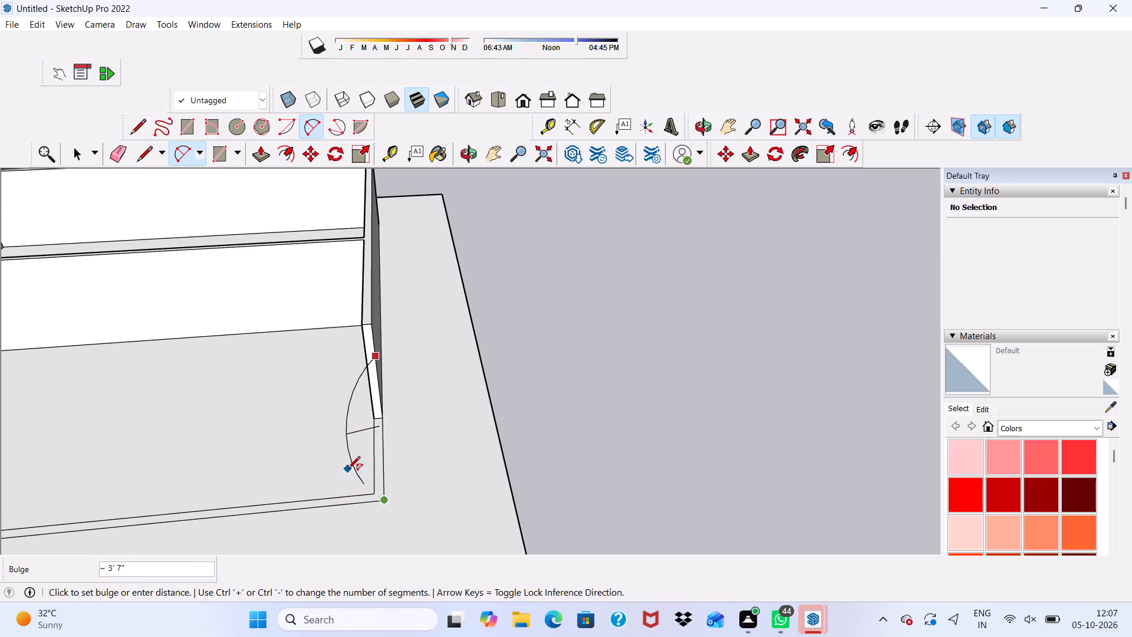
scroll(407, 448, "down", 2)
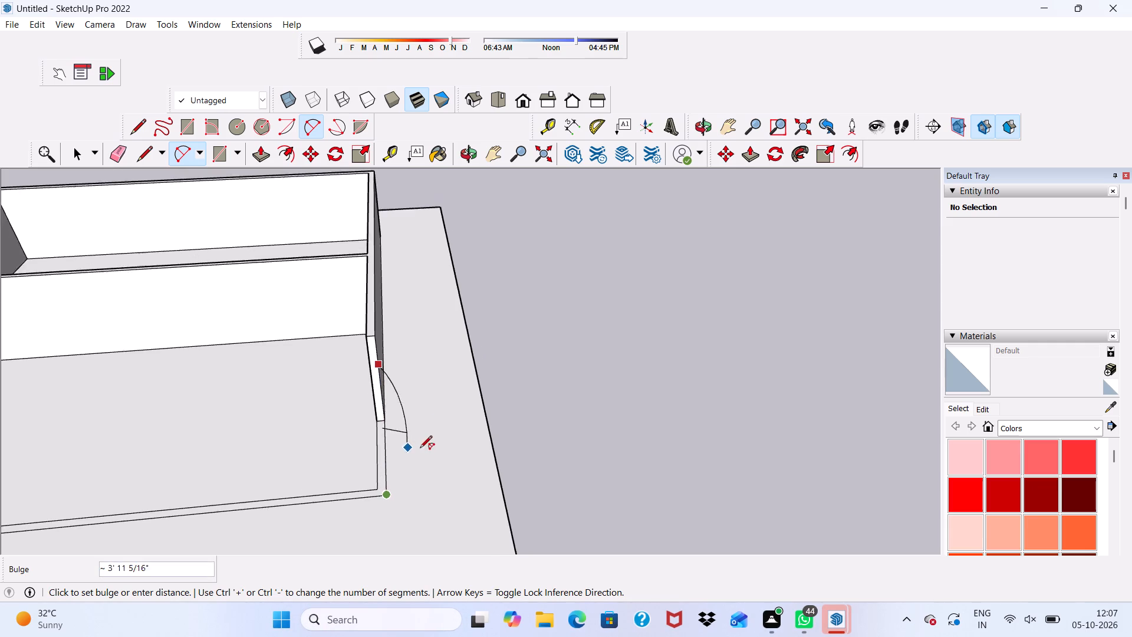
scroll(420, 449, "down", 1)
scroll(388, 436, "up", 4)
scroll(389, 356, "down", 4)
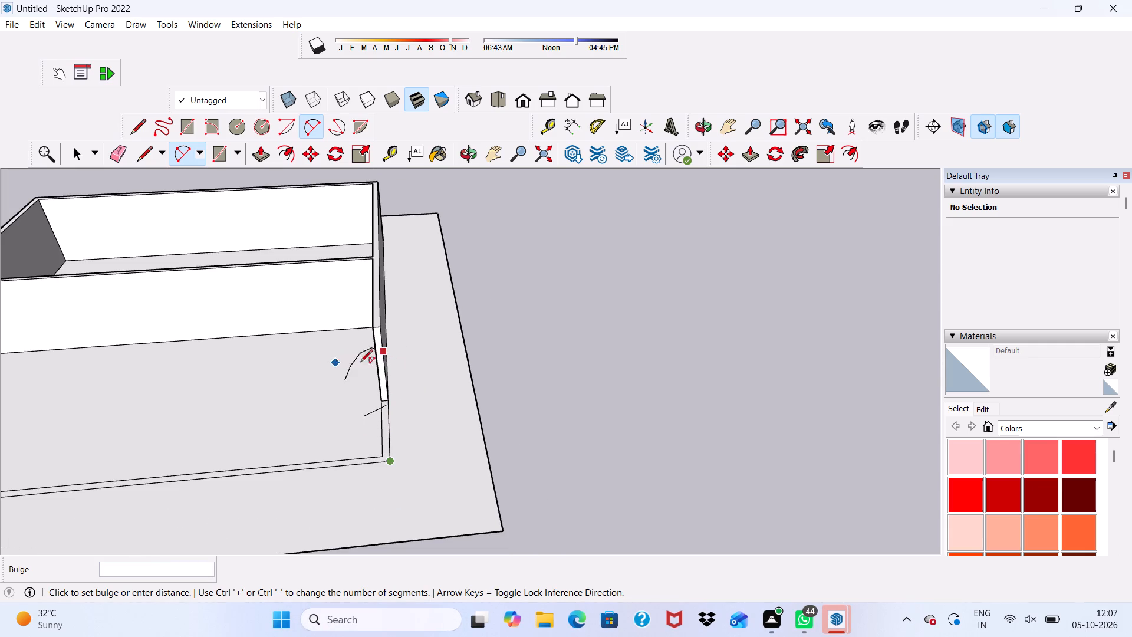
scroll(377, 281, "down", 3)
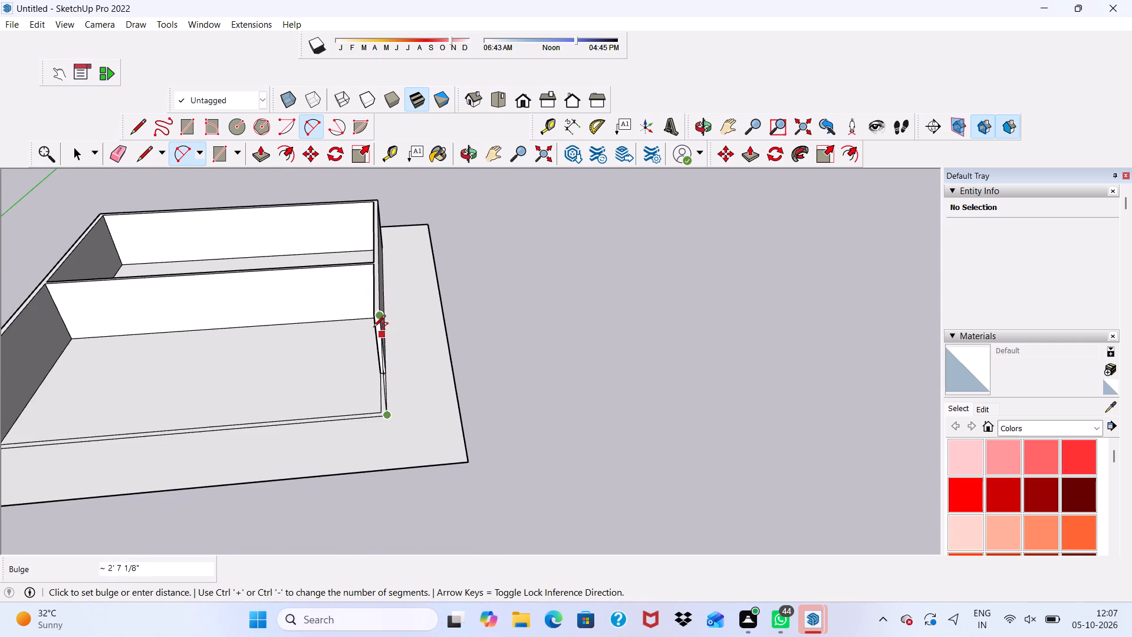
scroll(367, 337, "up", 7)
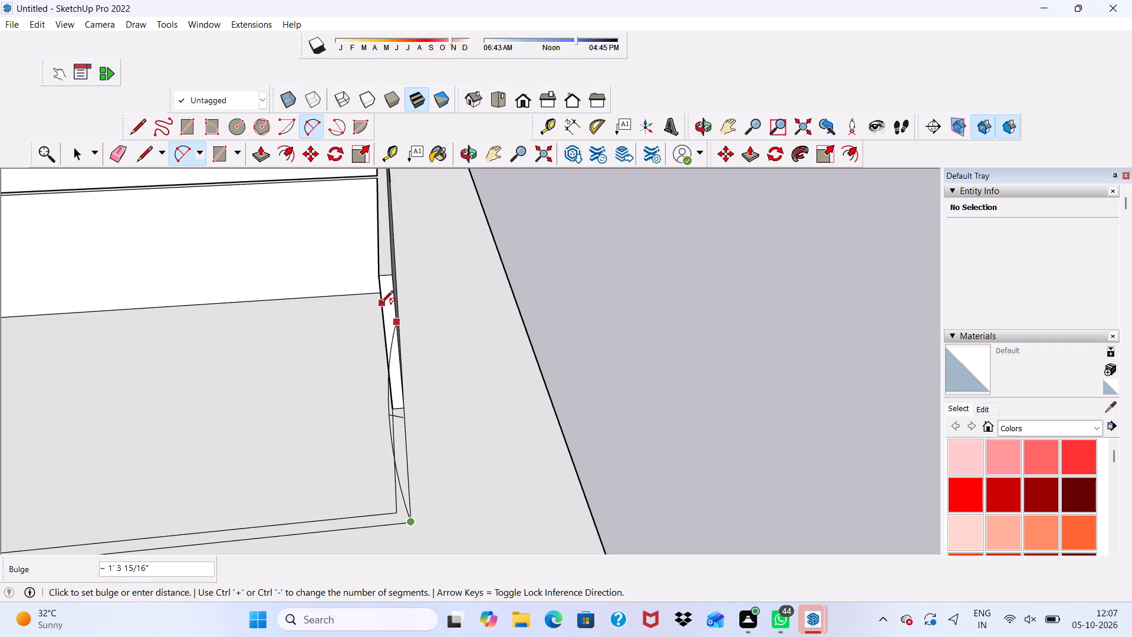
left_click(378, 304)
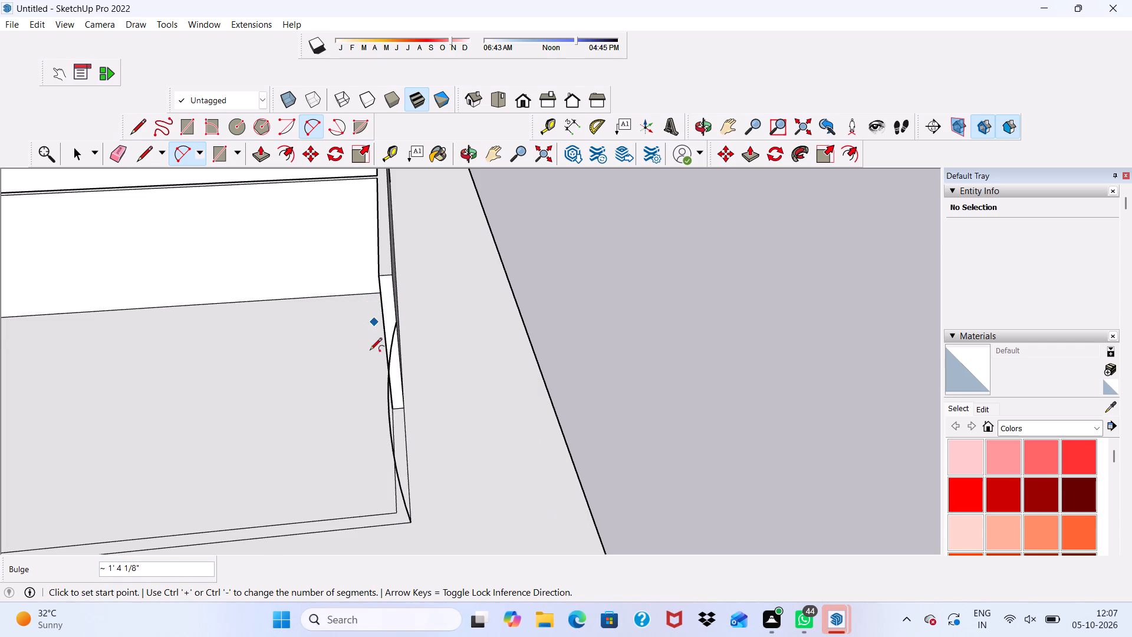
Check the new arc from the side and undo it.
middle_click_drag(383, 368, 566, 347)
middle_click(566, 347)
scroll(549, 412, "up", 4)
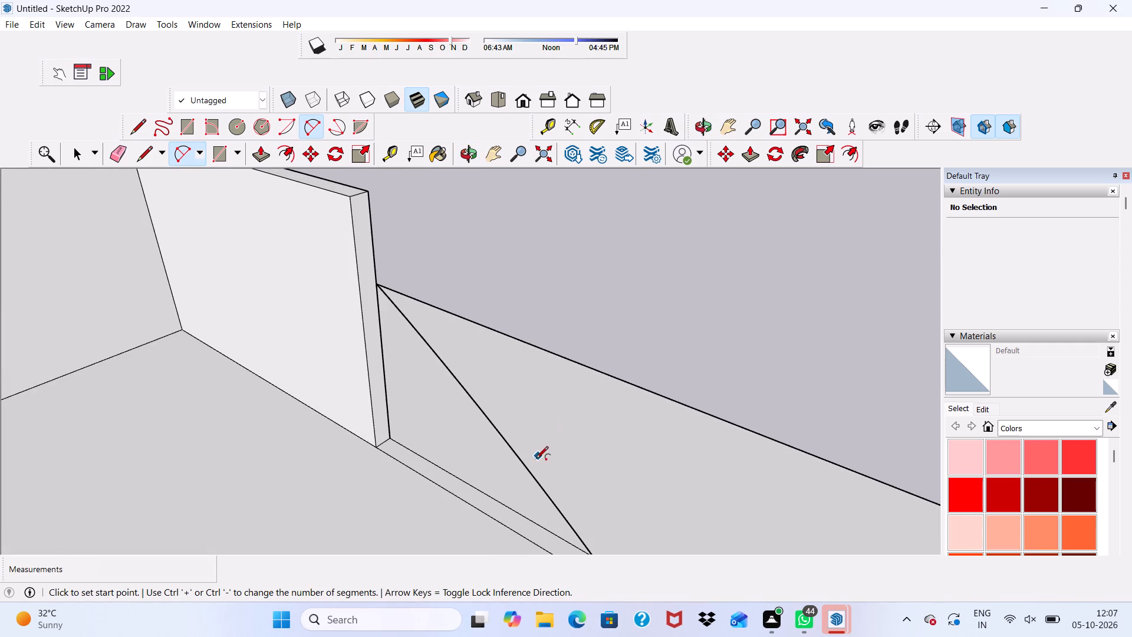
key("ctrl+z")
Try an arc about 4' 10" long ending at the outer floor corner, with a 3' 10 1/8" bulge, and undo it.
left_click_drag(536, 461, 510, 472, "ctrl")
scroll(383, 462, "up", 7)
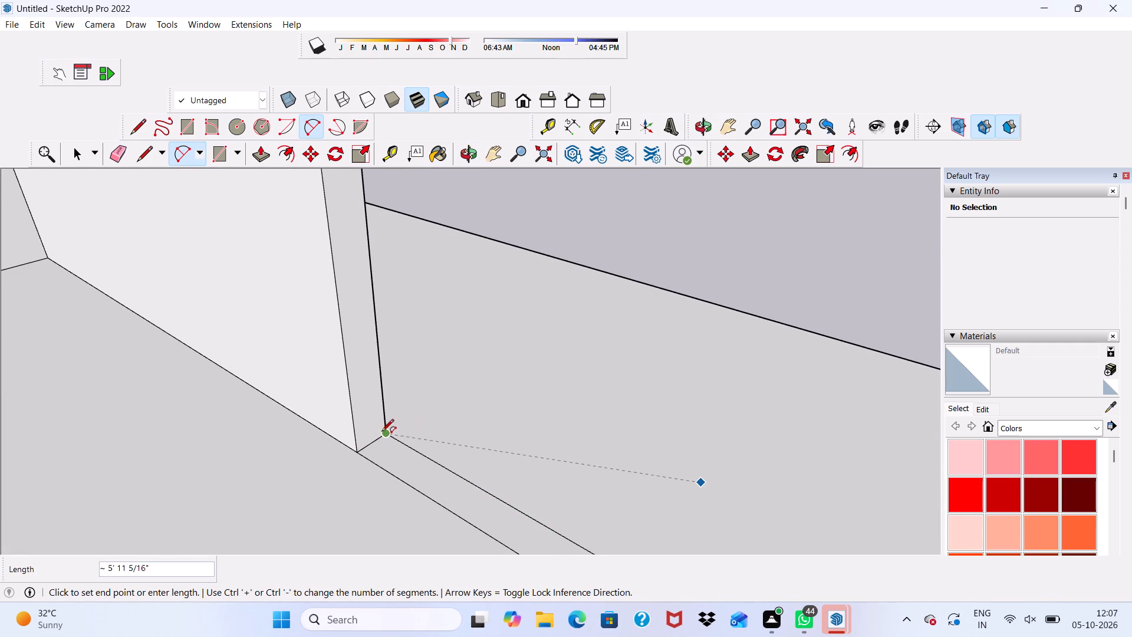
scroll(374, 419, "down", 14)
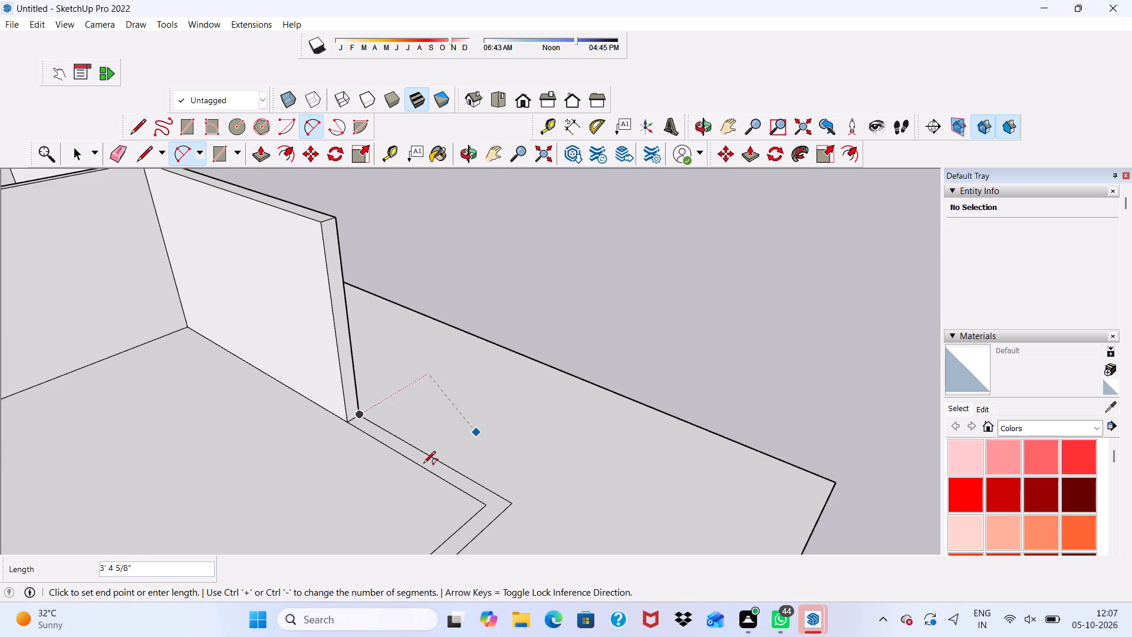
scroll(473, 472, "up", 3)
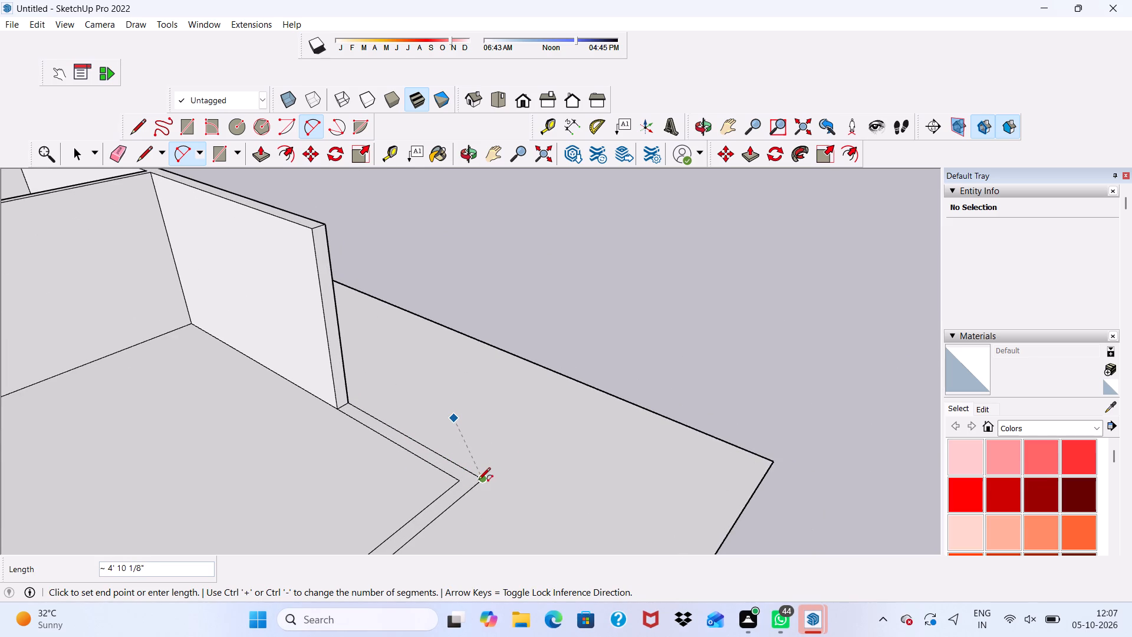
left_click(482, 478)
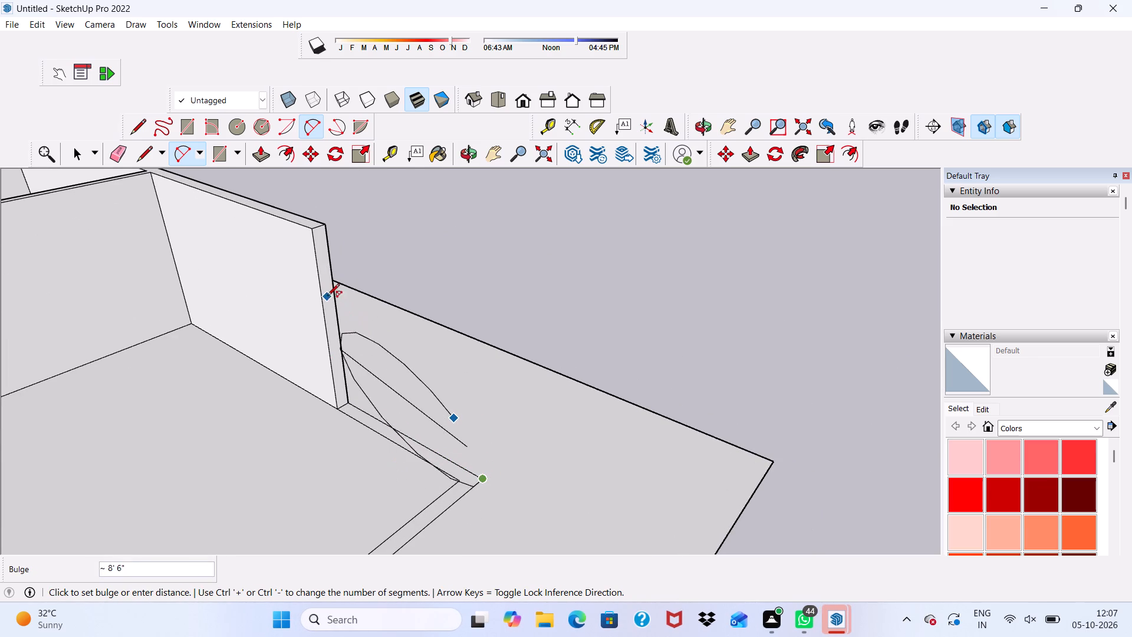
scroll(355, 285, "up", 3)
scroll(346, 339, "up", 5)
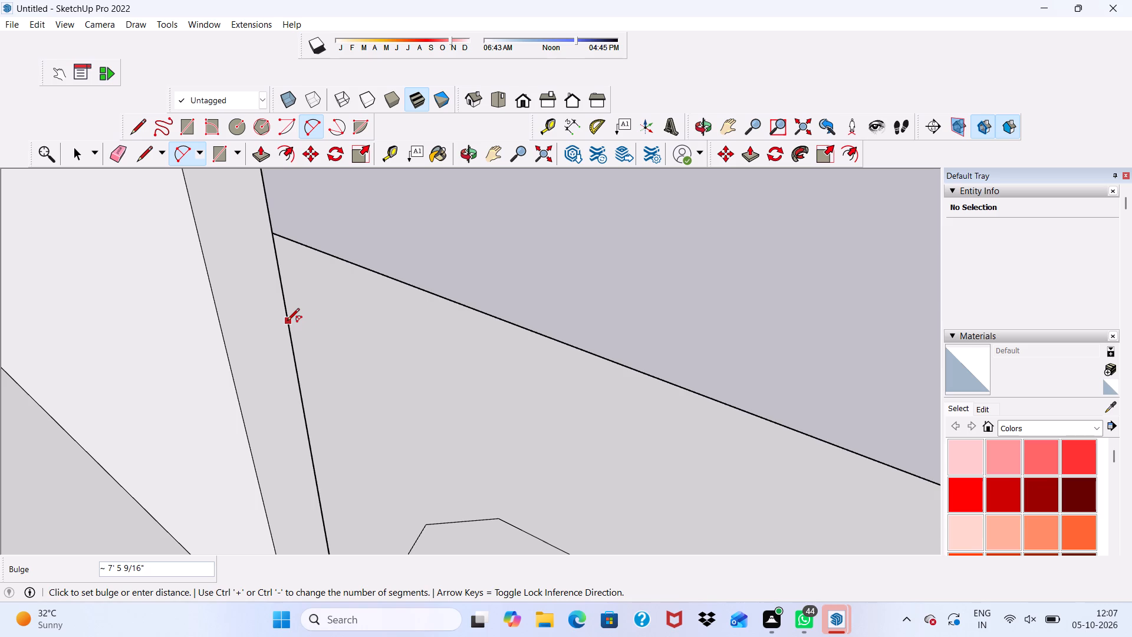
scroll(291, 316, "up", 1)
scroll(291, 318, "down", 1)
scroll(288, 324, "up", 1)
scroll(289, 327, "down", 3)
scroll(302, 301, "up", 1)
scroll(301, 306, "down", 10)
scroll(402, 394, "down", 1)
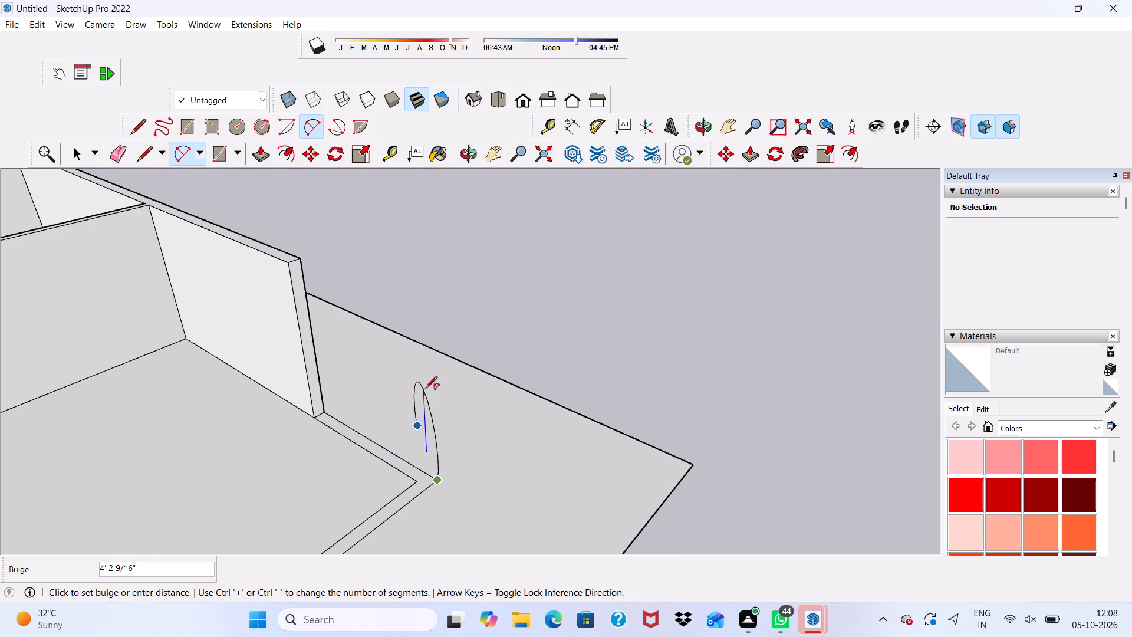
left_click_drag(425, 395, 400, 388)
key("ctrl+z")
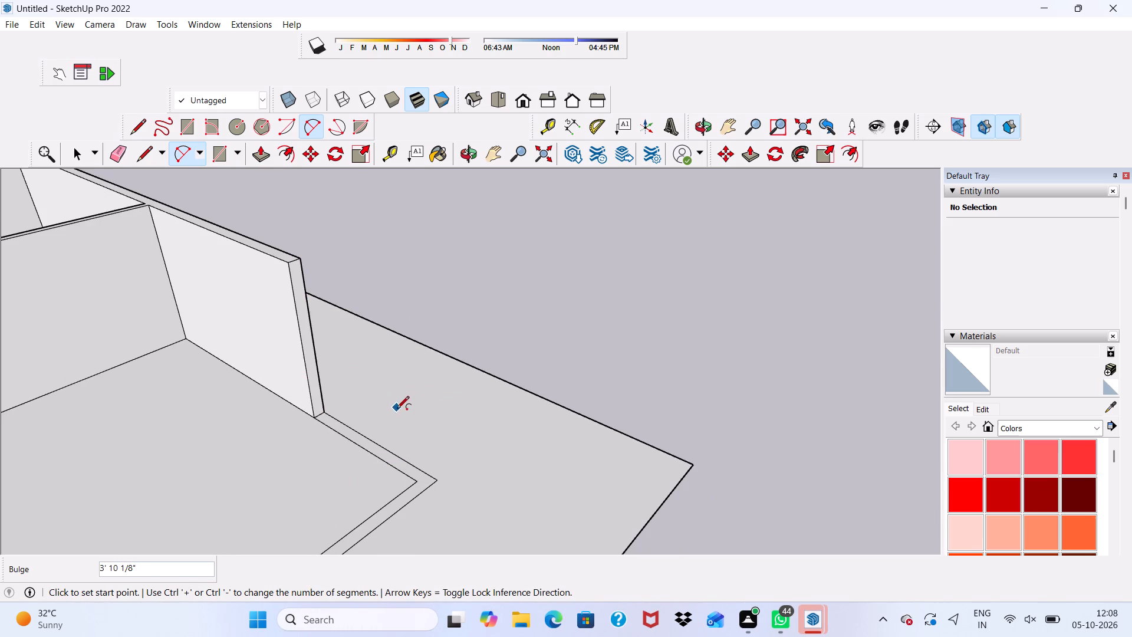
Draw an outward-bulging arc about 12' 10" long from the outer floor corner to the side wall's end edge near its top, bulge about 5' 11".
scroll(304, 412, "up", 6)
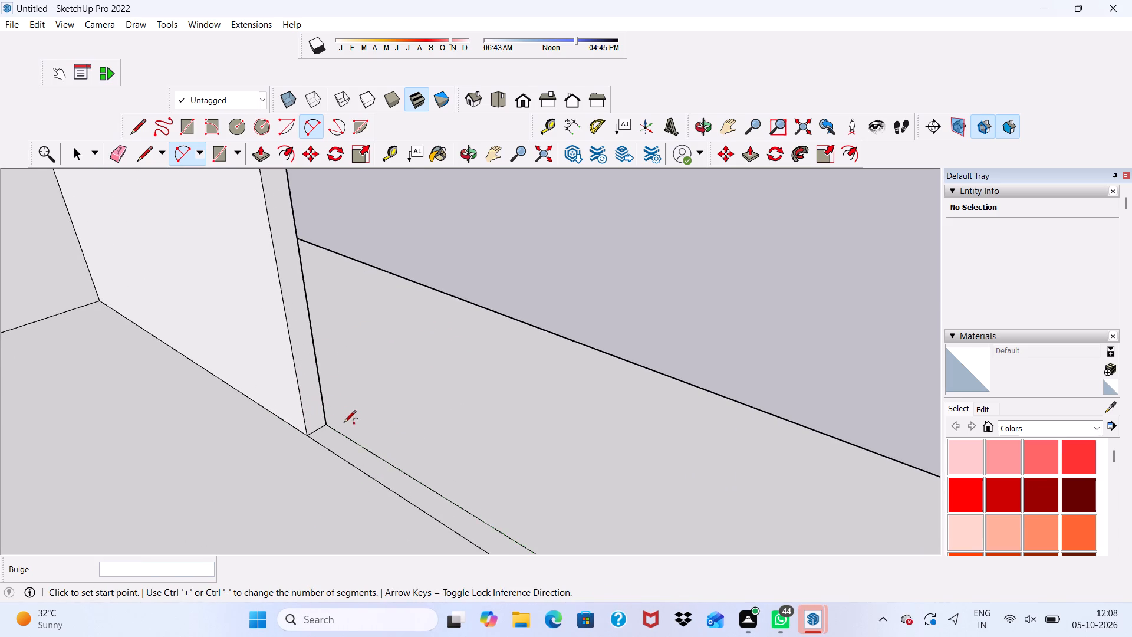
scroll(317, 386, "down", 9)
scroll(385, 472, "up", 4)
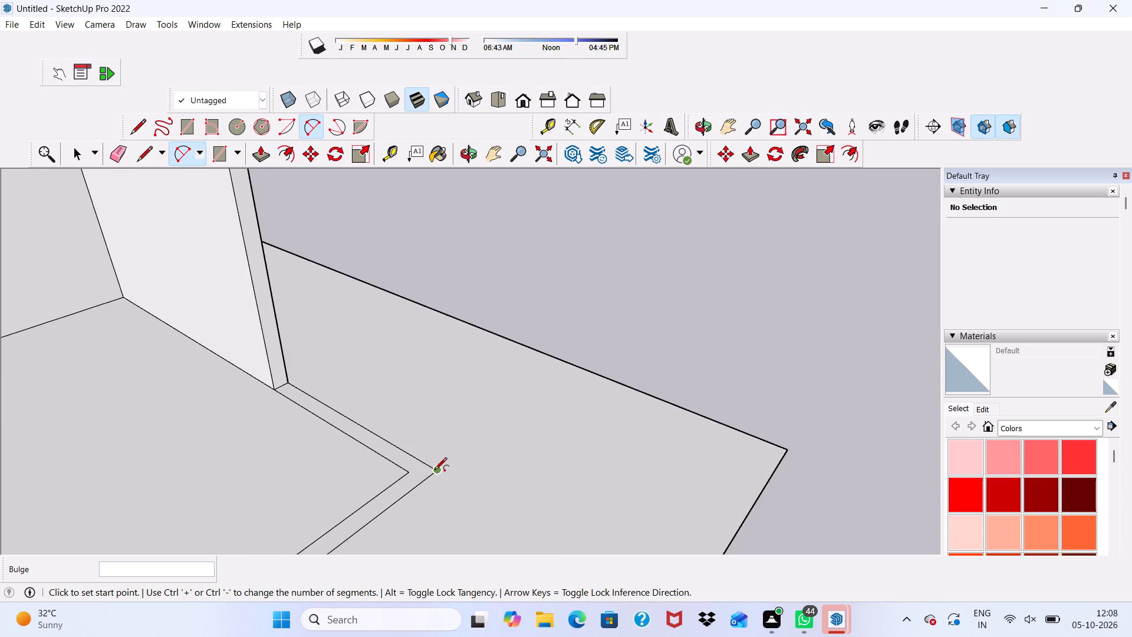
left_click(435, 471)
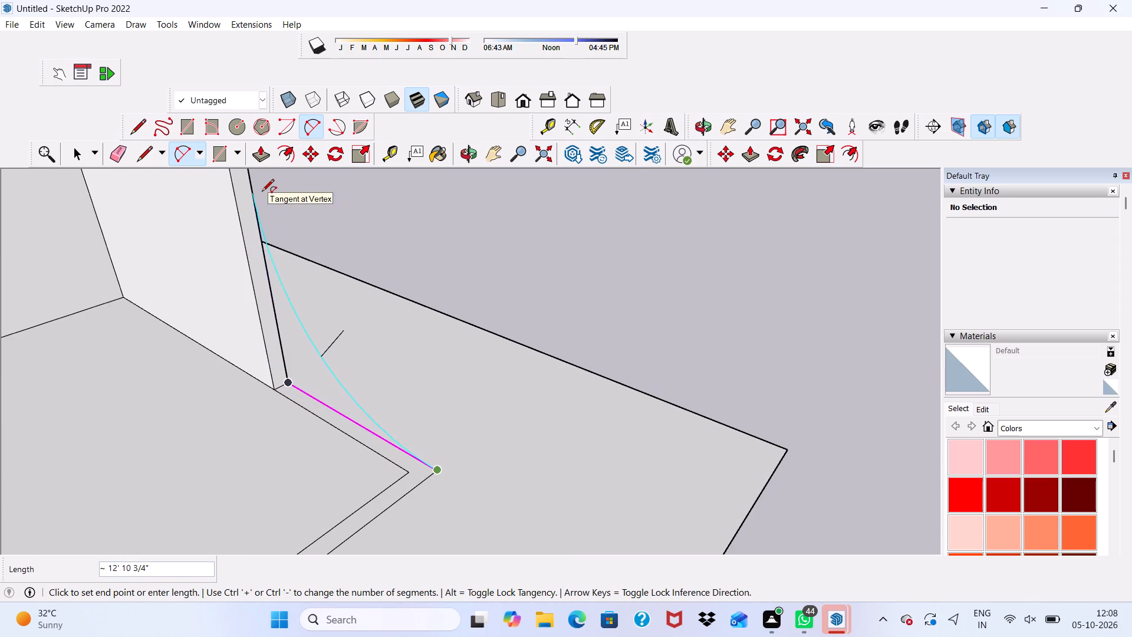
scroll(258, 194, "down", 4)
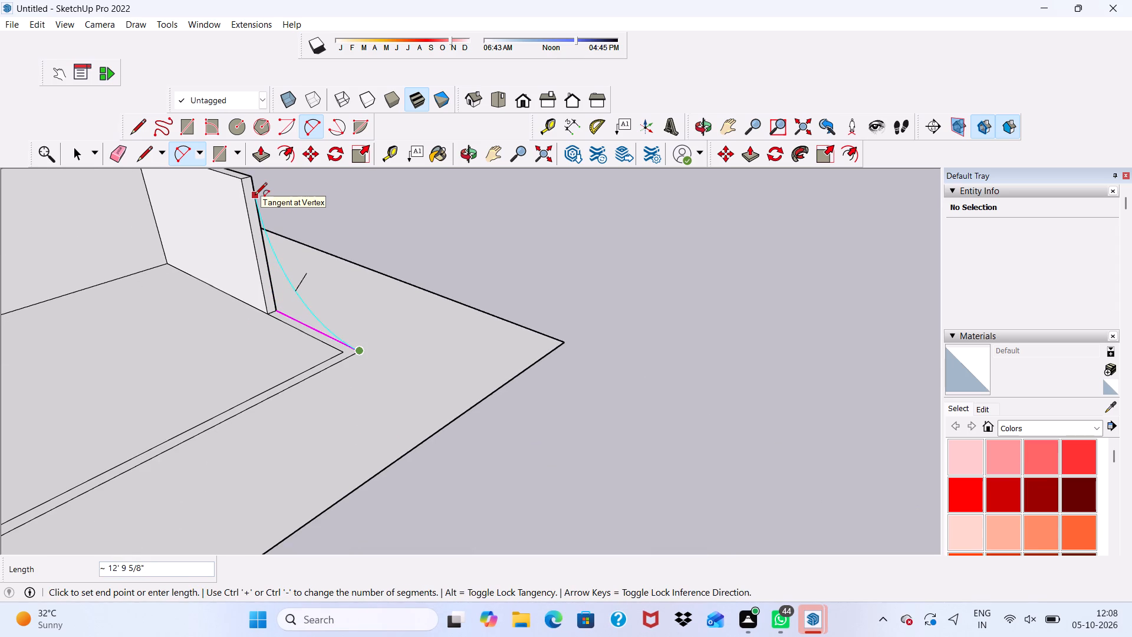
left_click(255, 196)
scroll(300, 244, "down", 1)
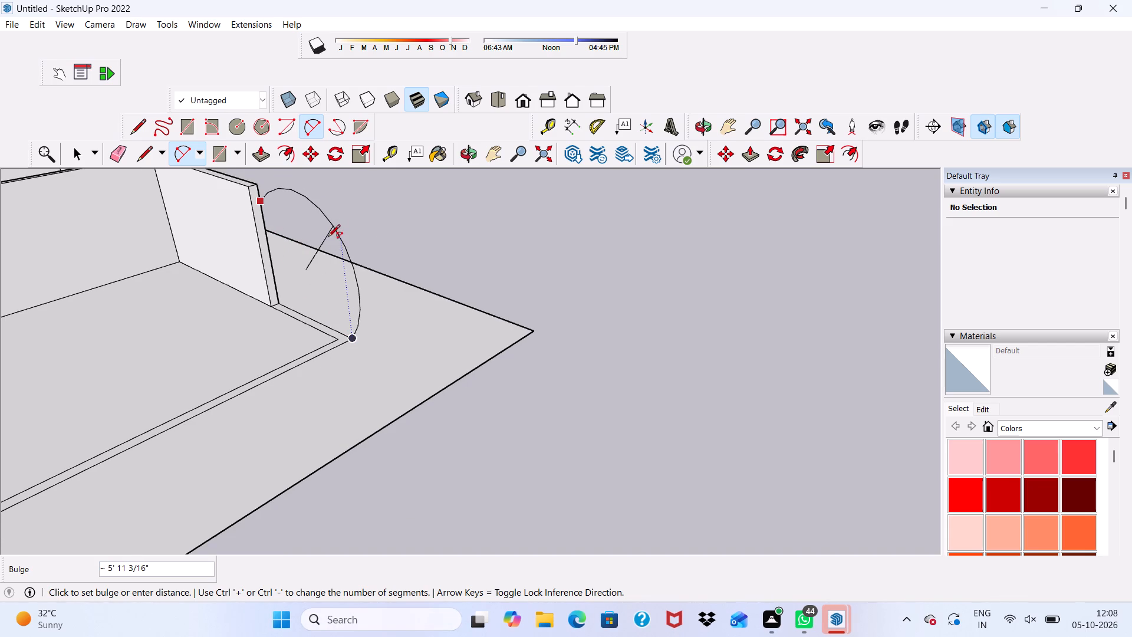
left_click(328, 238)
scroll(304, 258, "down", 4)
scroll(265, 242, "up", 4)
left_click_drag(386, 251, 420, 246)
key("space")
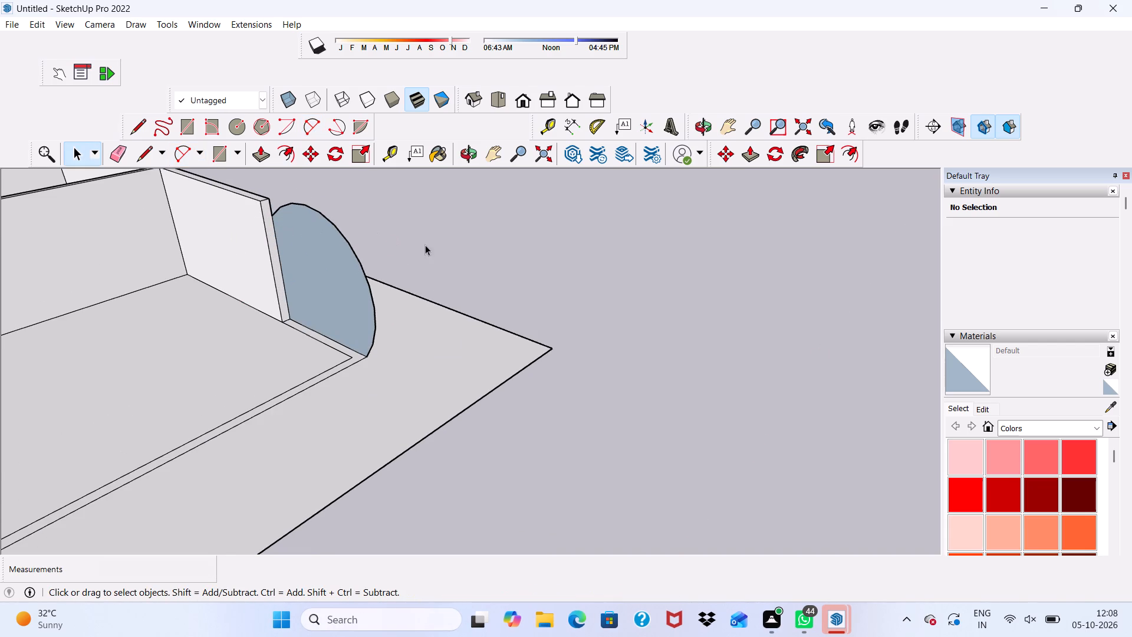
Offset the new arched face's outline inward by 9" to form a border.
scroll(326, 238, "up", 3)
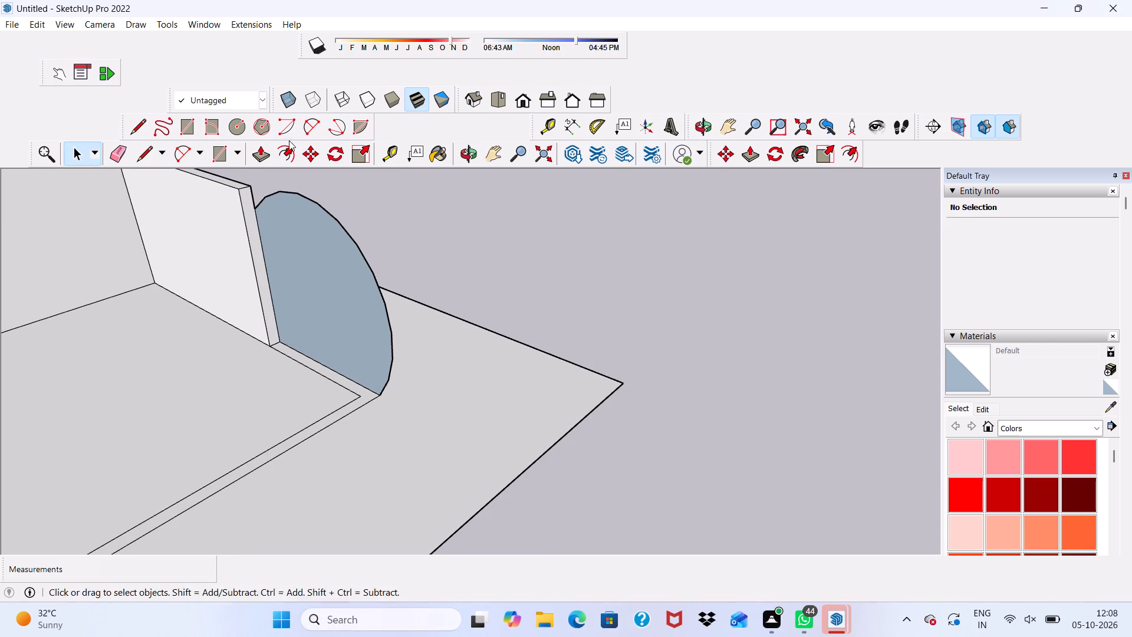
left_click(288, 154)
scroll(385, 281, "up", 4)
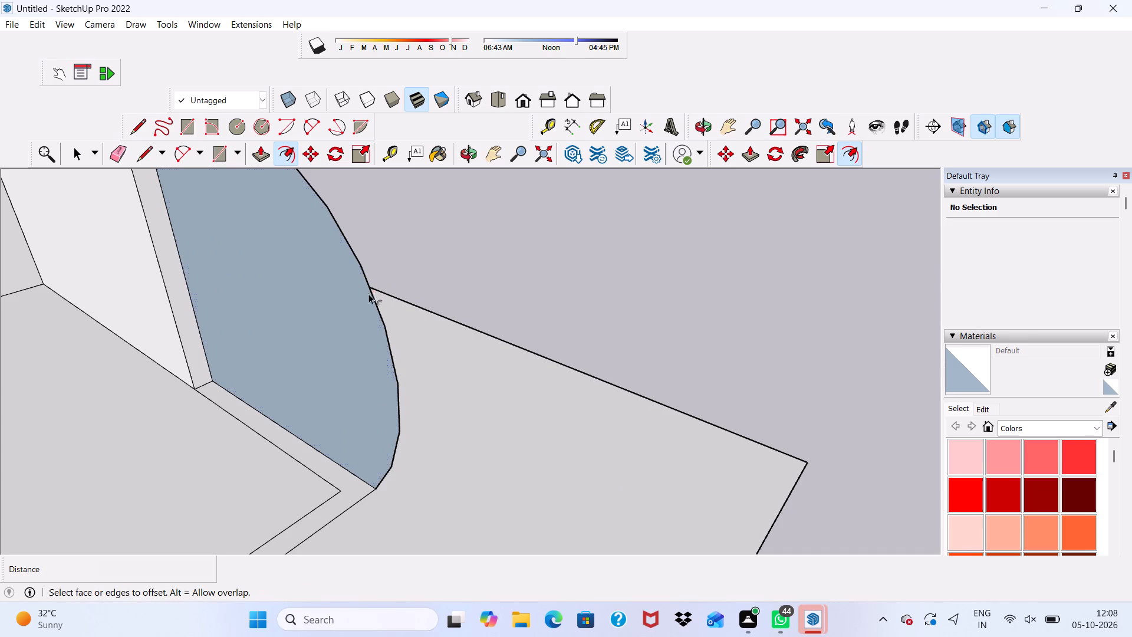
left_click(368, 295)
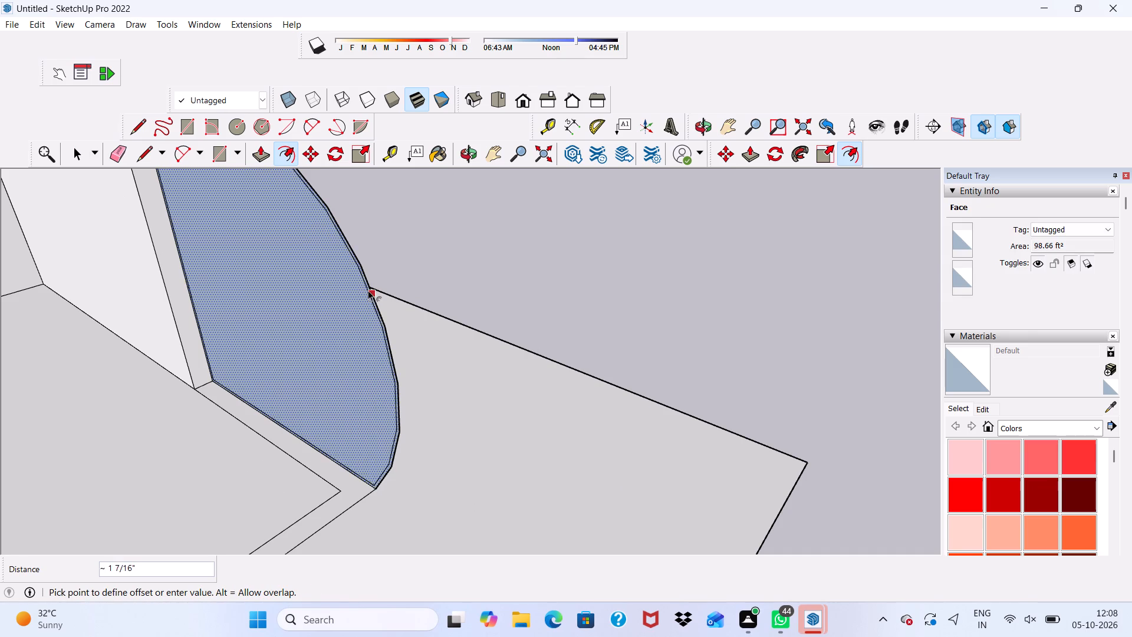
key("9")
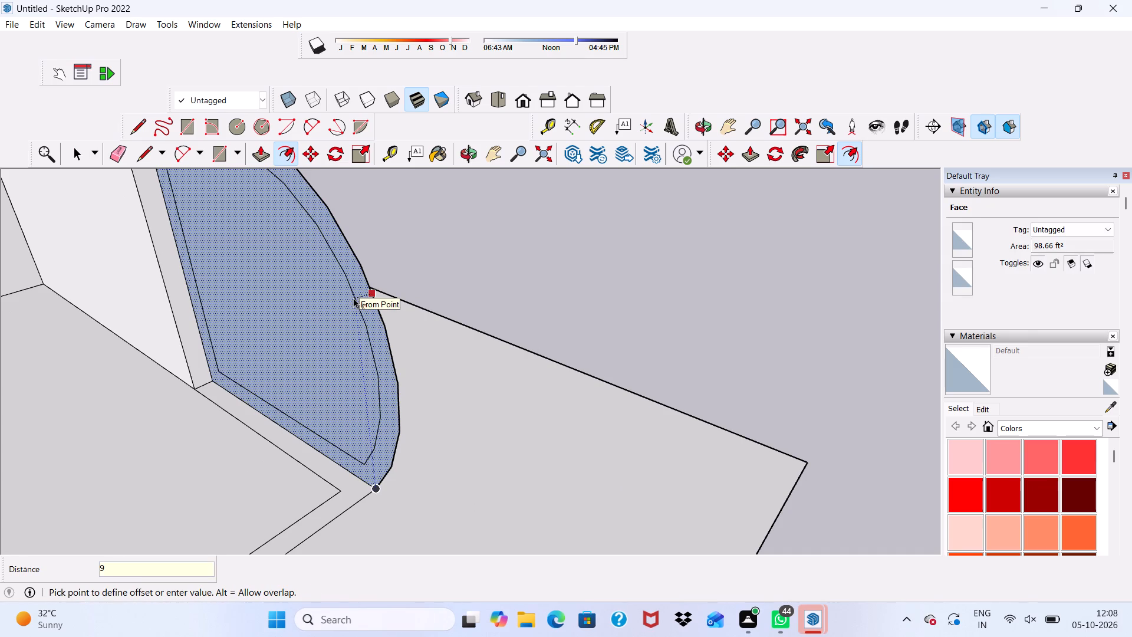
key("shift+quotedbl")
key("Return")
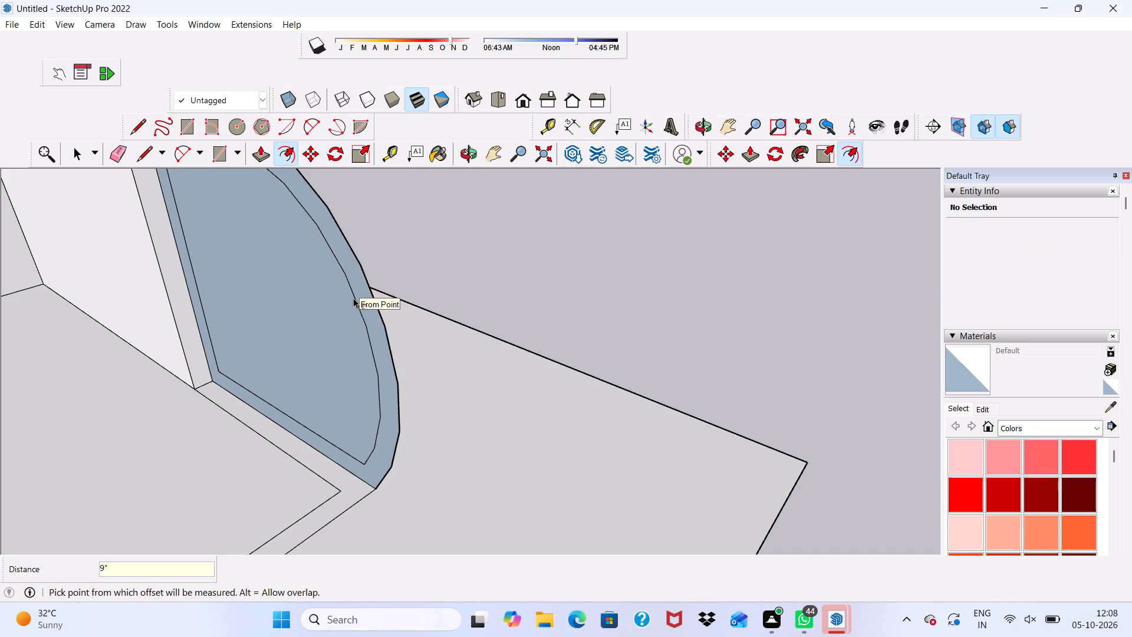
key("space")
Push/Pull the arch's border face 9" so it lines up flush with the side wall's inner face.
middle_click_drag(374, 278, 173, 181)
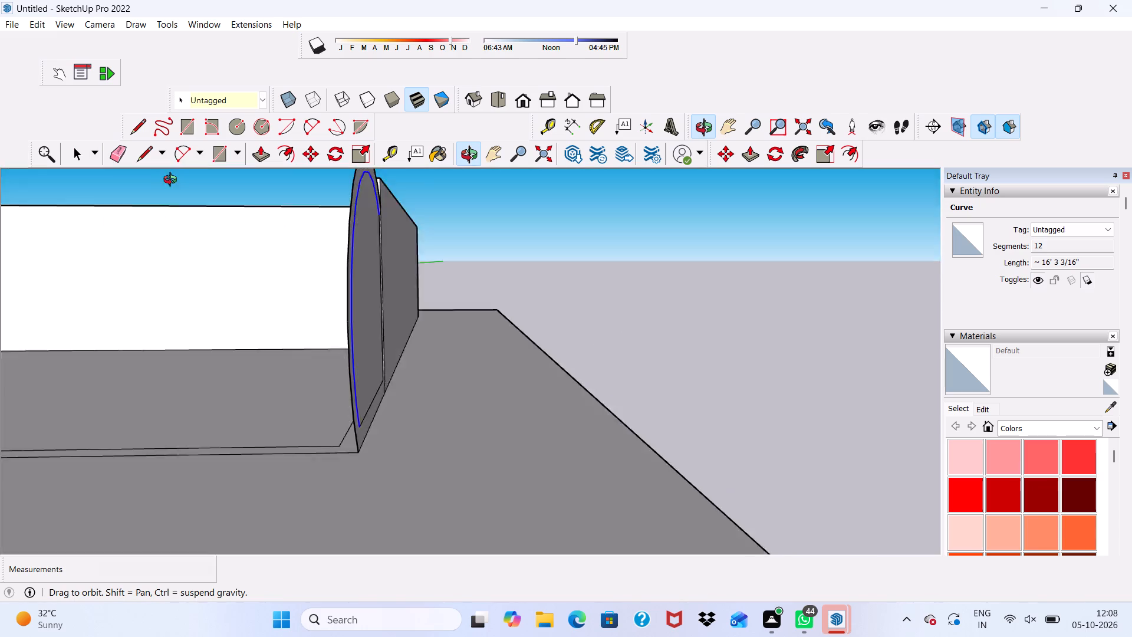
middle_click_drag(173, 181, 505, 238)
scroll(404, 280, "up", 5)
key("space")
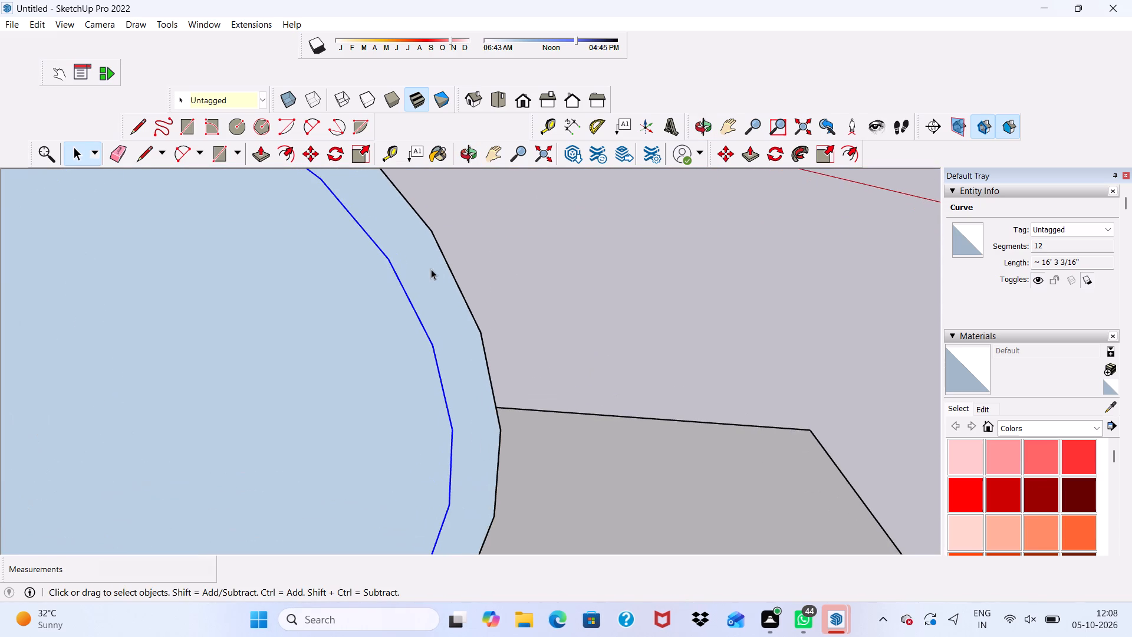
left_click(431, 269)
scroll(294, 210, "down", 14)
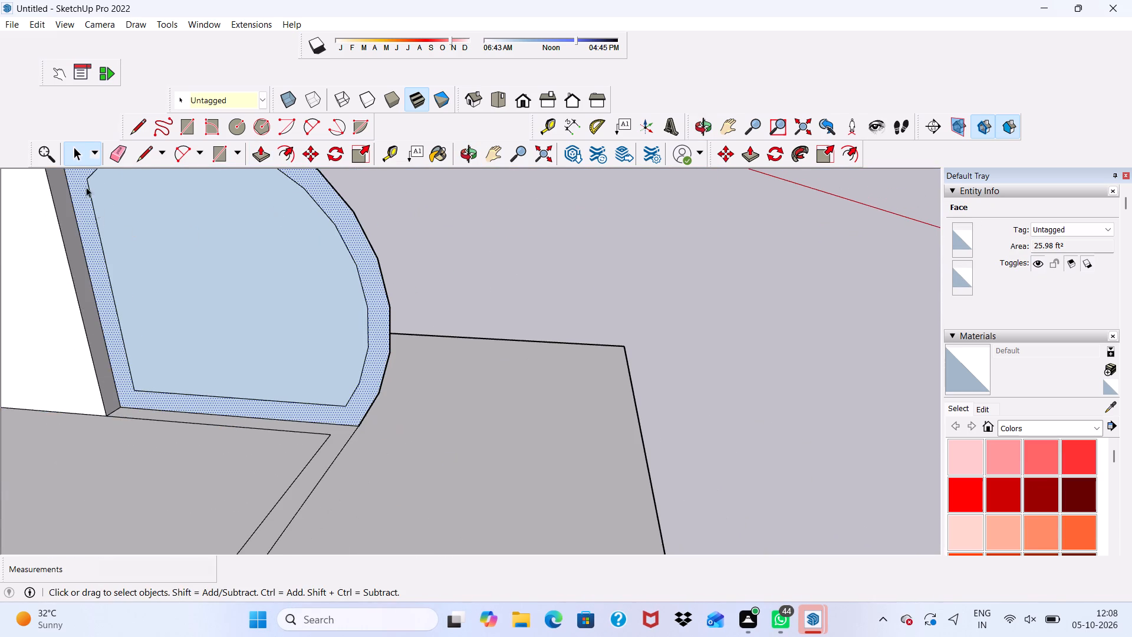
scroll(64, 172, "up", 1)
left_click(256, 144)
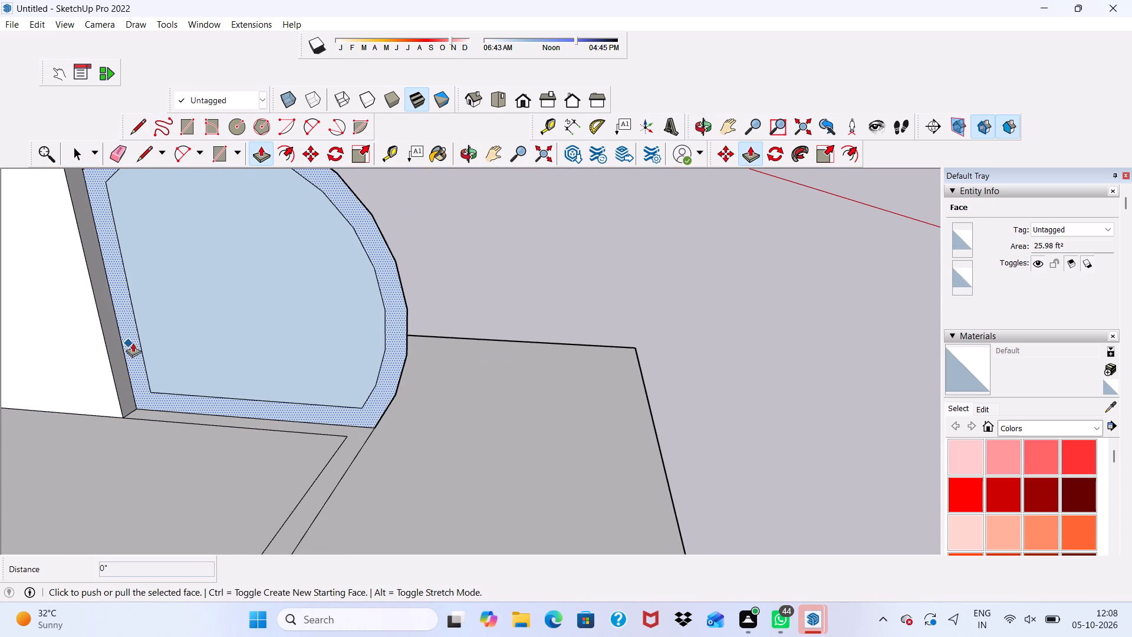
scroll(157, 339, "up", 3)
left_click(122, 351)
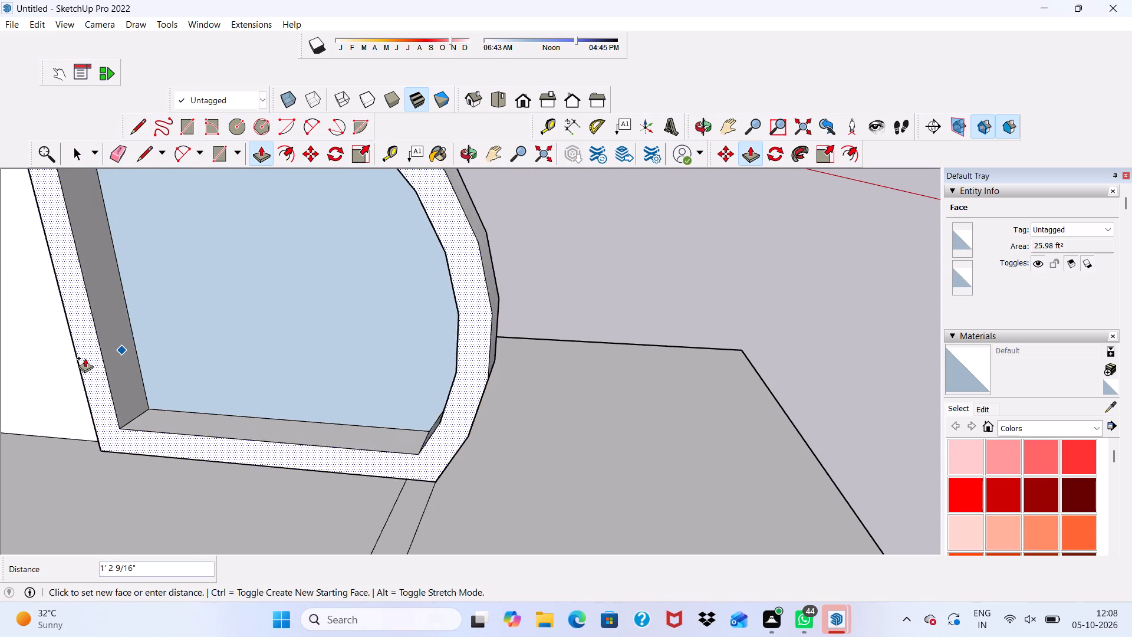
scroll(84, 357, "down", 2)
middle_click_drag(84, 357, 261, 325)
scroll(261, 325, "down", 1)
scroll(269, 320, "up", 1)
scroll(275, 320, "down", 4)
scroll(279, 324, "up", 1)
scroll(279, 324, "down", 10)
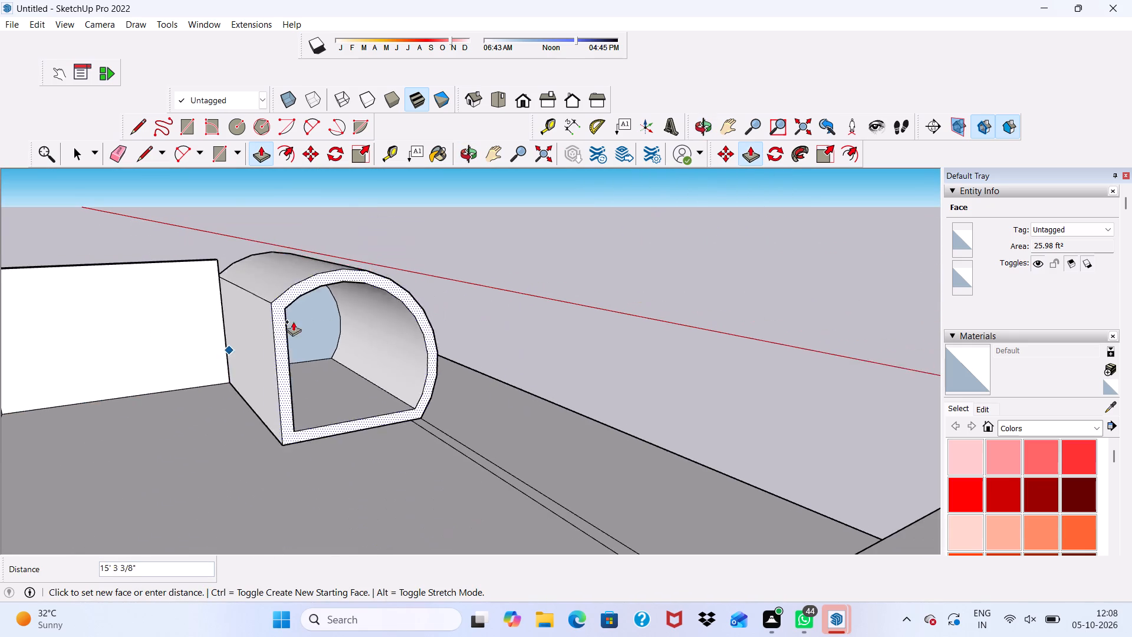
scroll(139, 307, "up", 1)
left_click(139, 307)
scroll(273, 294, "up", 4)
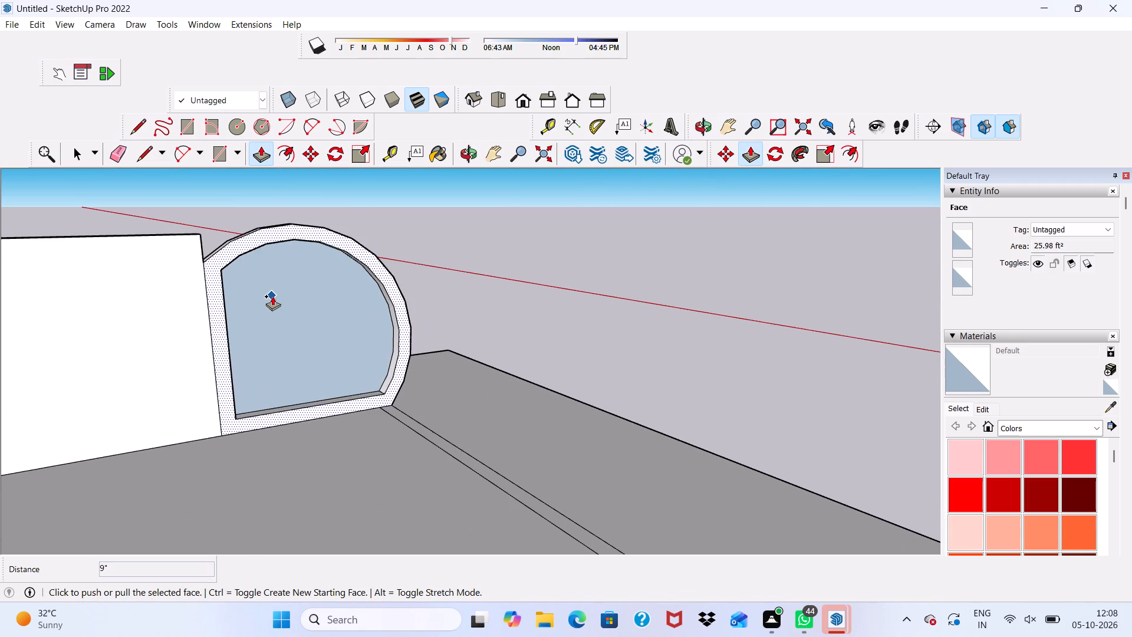
Examine the extruded arch frame at the front corner against the walls and floor from several angles.
scroll(272, 296, "down", 4)
middle_click_drag(287, 290, 12, 367)
scroll(575, 241, "up", 5)
middle_click_drag(410, 270, 272, 316)
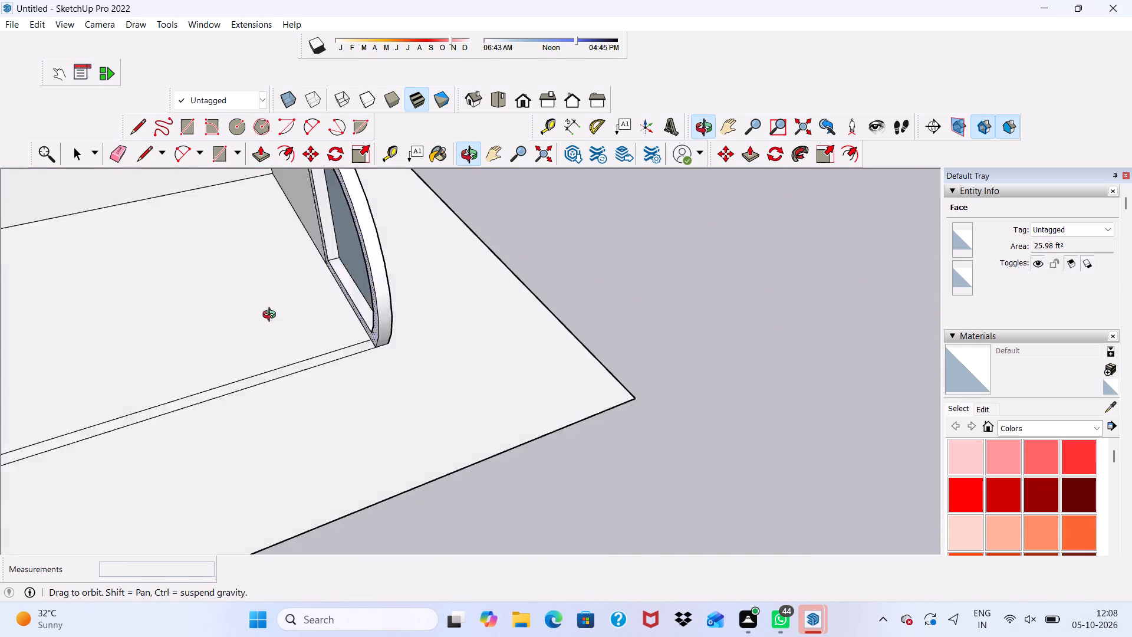
middle_click_drag(272, 316, 0, 257)
middle_click(0, 255)
middle_click_drag(0, 254, 11, 250)
scroll(423, 236, "down", 7)
scroll(486, 269, "up", 1)
scroll(486, 277, "down", 3)
scroll(452, 189, "up", 10)
scroll(466, 249, "down", 2)
middle_click_drag(493, 274, 659, 282)
scroll(626, 229, "down", 10)
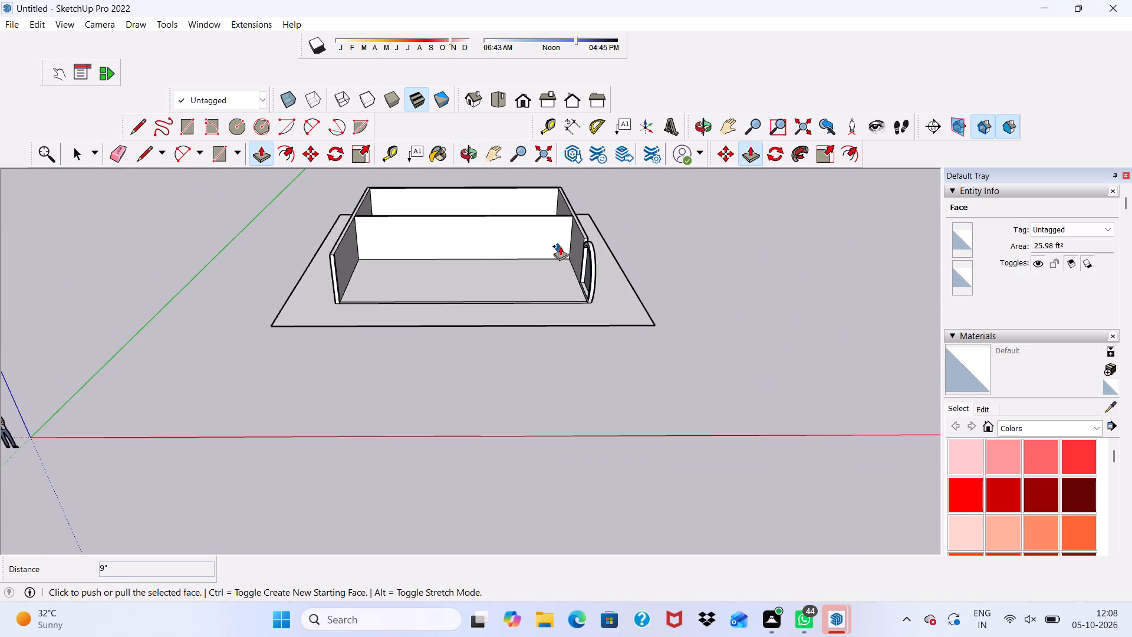
scroll(593, 247, "up", 17)
scroll(555, 279, "down", 13)
middle_click_drag(598, 318, 638, 367)
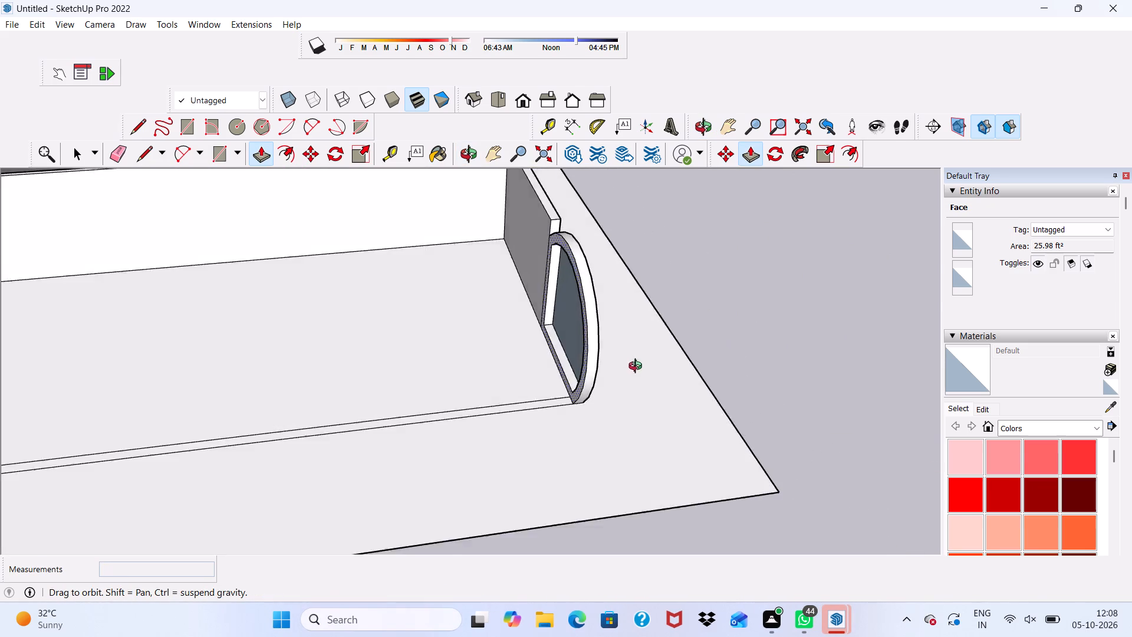
middle_click_drag(638, 367, 602, 267)
scroll(537, 297, "down", 5)
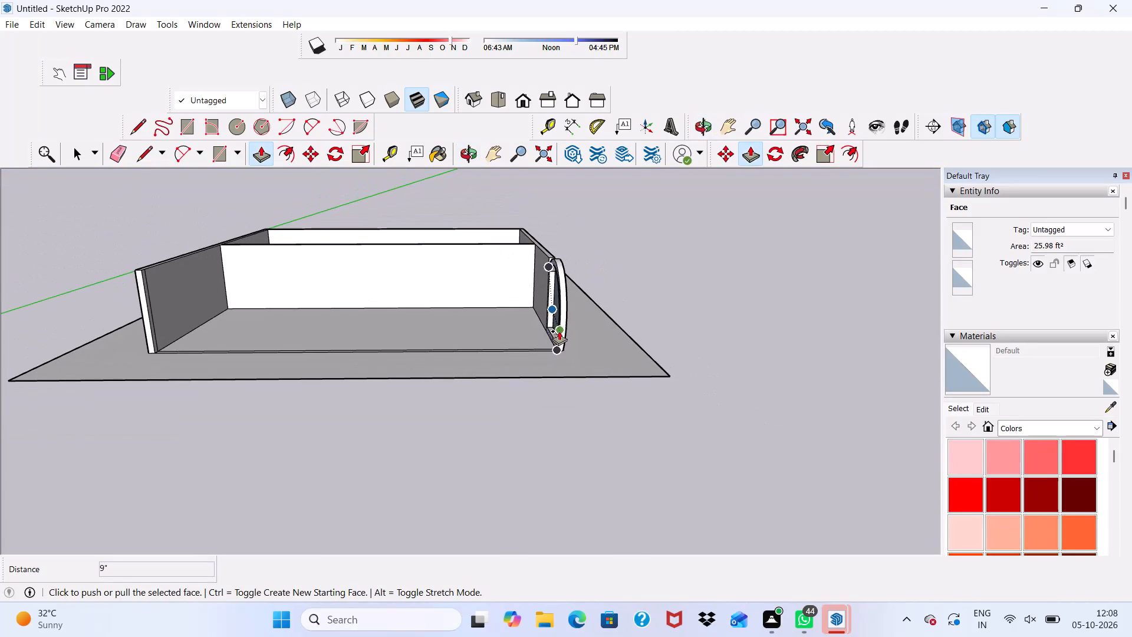
scroll(621, 261, "down", 3)
scroll(634, 277, "up", 1)
scroll(636, 284, "down", 2)
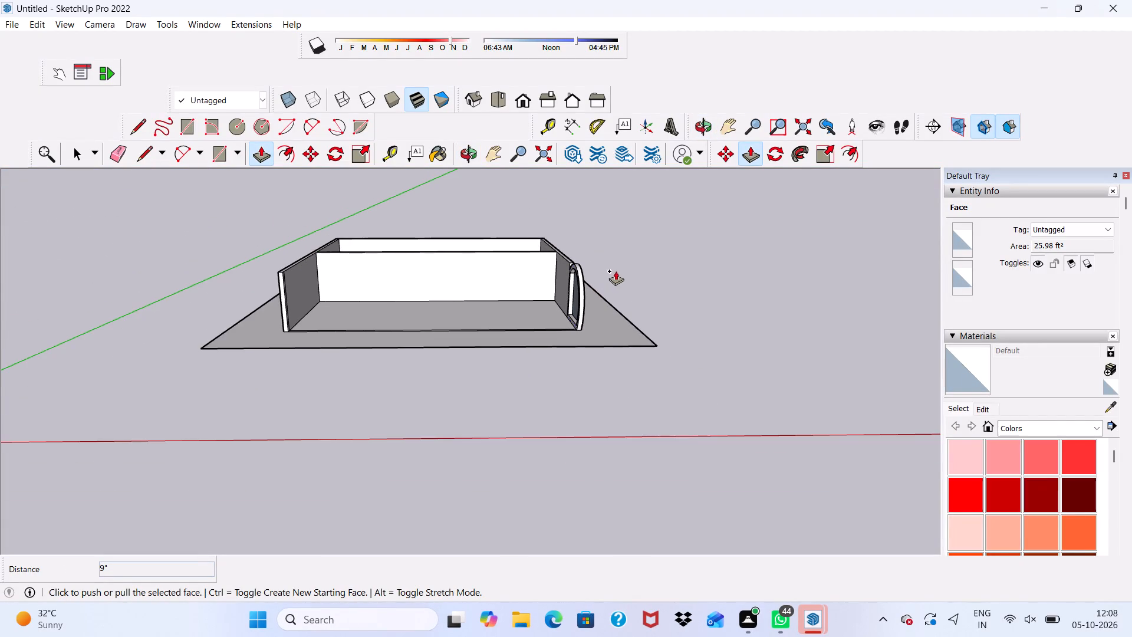
scroll(608, 235, "up", 8)
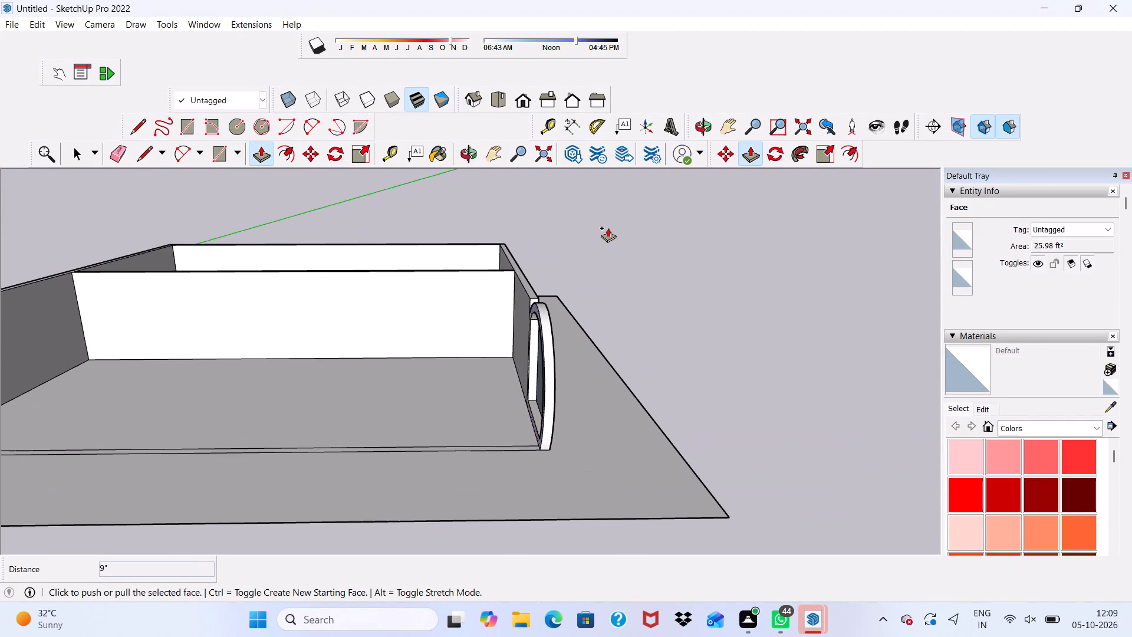
Undo the arch border's extrusion, its 9" offset and the outward-bulging arc.
key("ctrl+z")
key("ctrl+z")
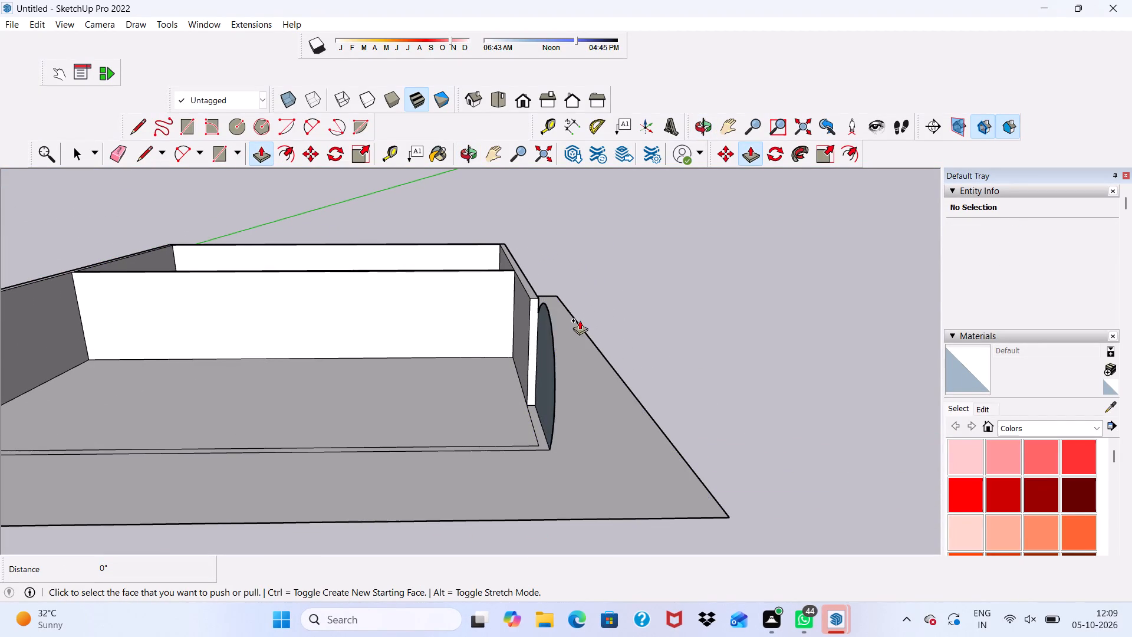
key("ctrl+z")
key("space")
Draw an arc about 10' 8" long from midway up the side wall's outer end edge to the outer floor corner, bulge about 1' 8".
scroll(523, 379, "up", 5)
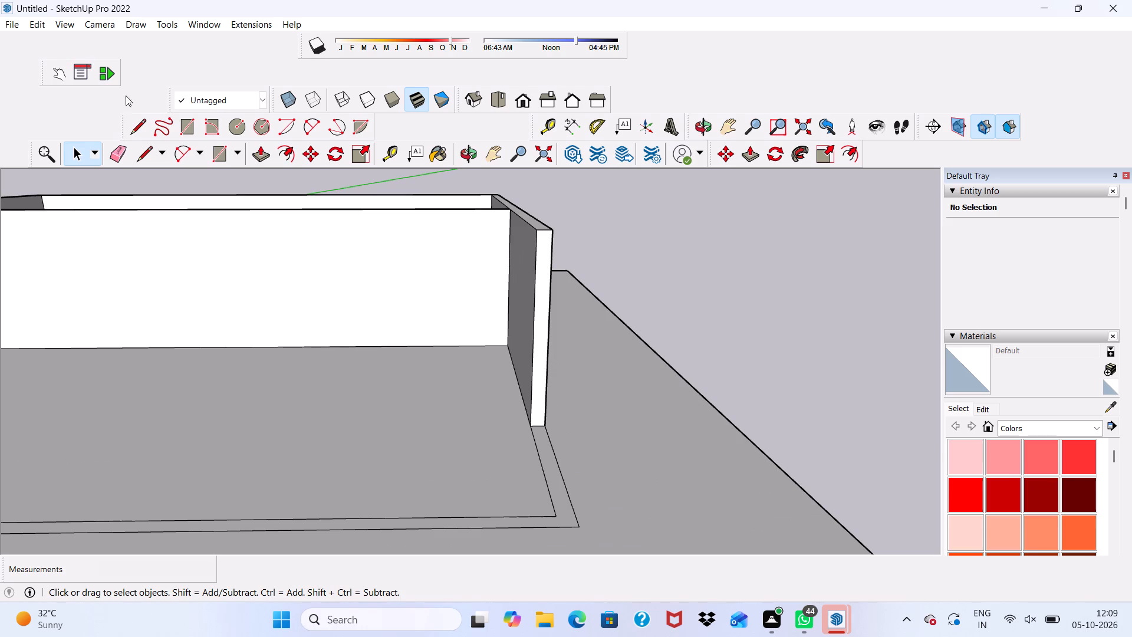
left_click(312, 120)
scroll(412, 160, "down", 5)
scroll(614, 307, "up", 4)
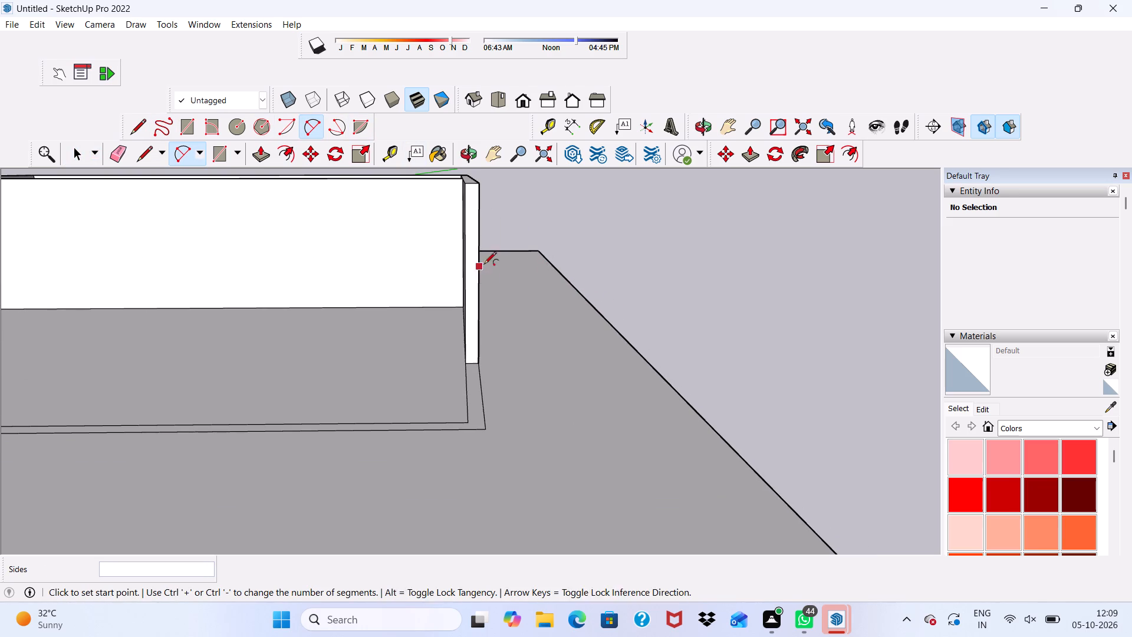
left_click(480, 276)
left_click(491, 429)
scroll(462, 320, "down", 5)
middle_click_drag(461, 321, 560, 297)
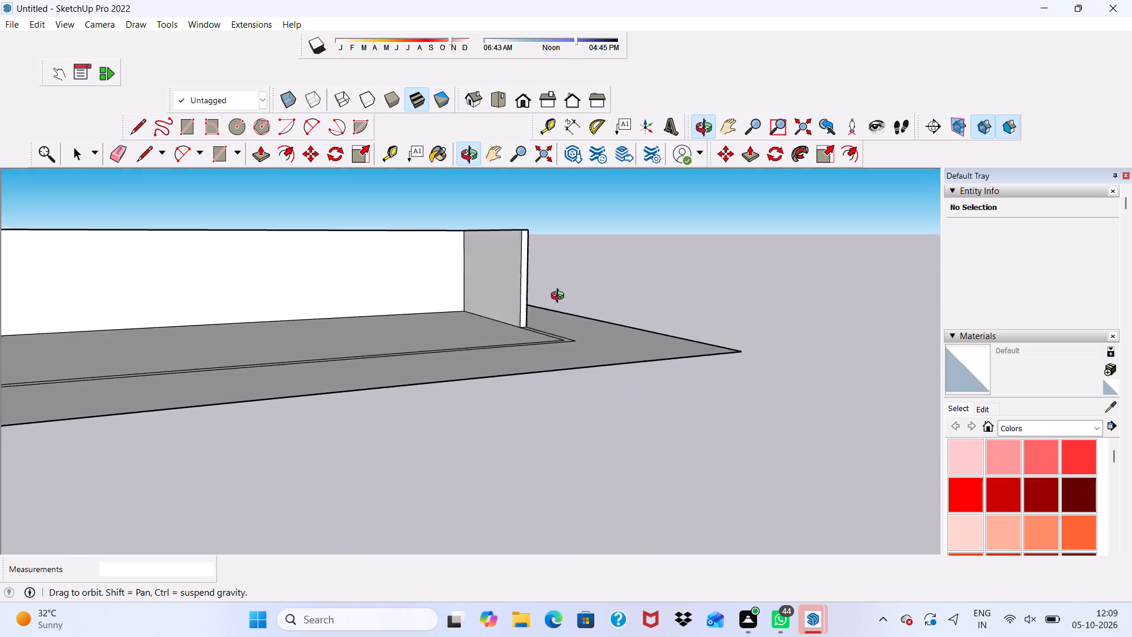
middle_click_drag(560, 297, 571, 293)
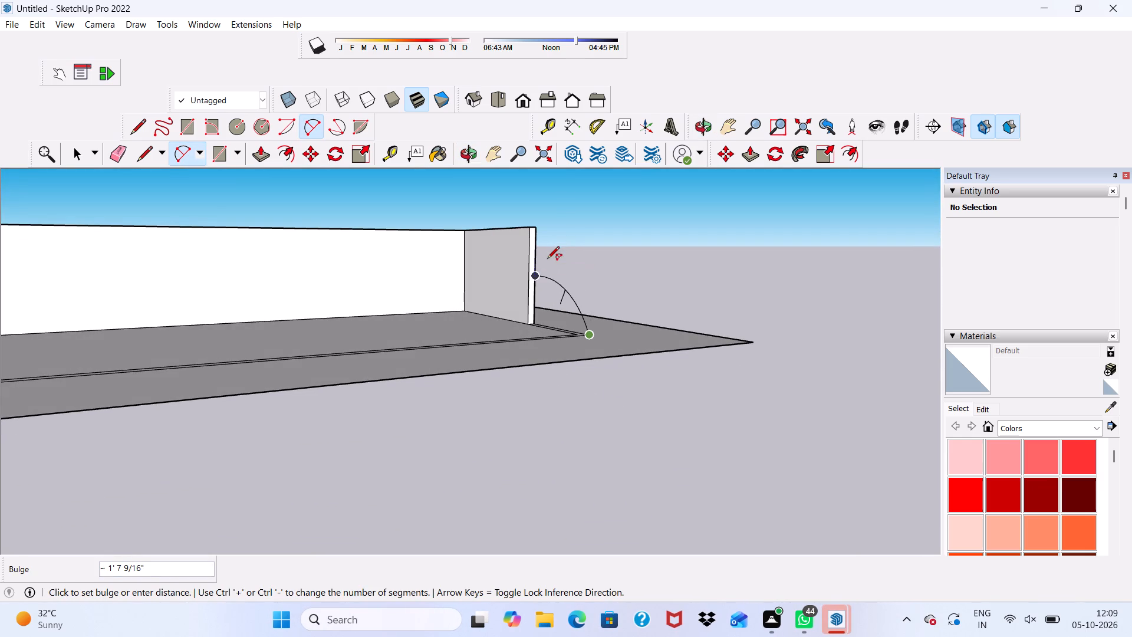
left_click(547, 260)
scroll(642, 261, "up", 5)
scroll(446, 281, "up", 4)
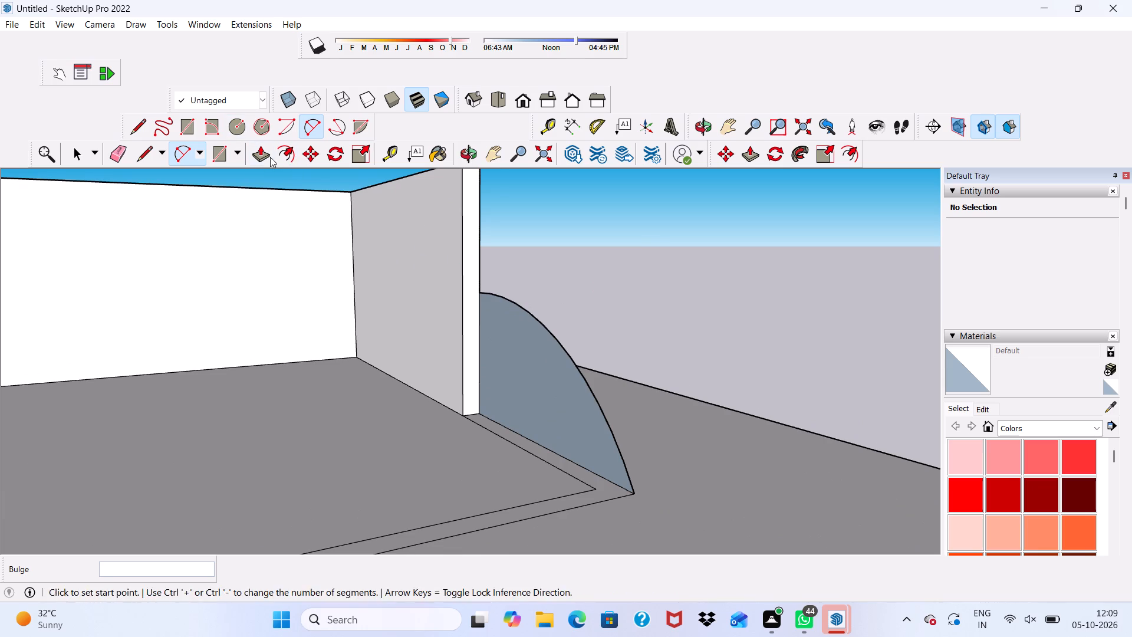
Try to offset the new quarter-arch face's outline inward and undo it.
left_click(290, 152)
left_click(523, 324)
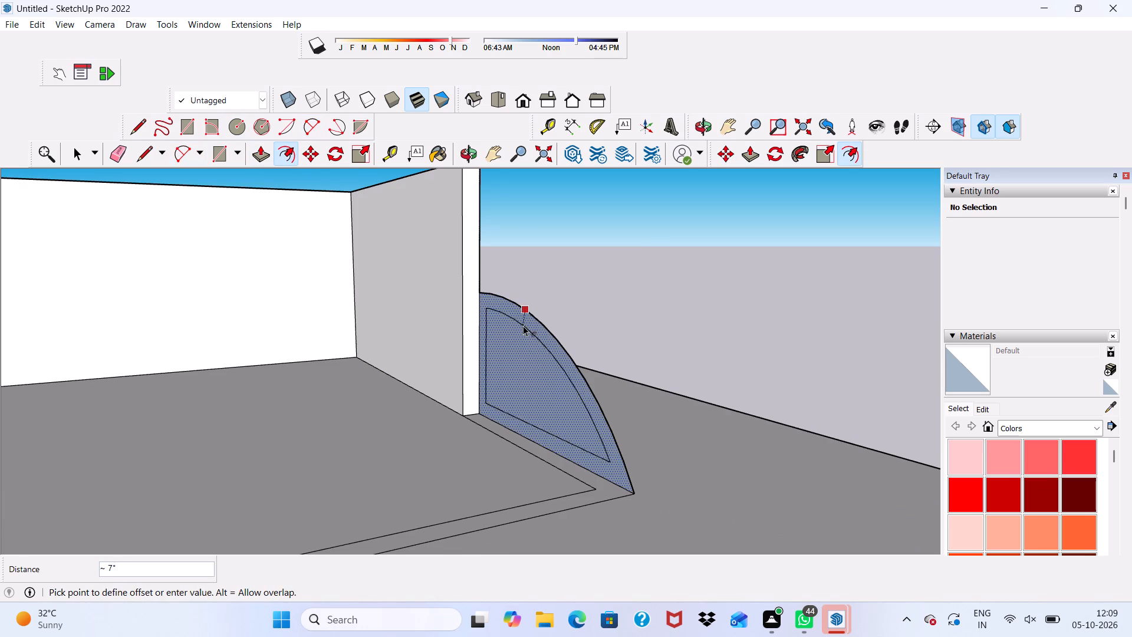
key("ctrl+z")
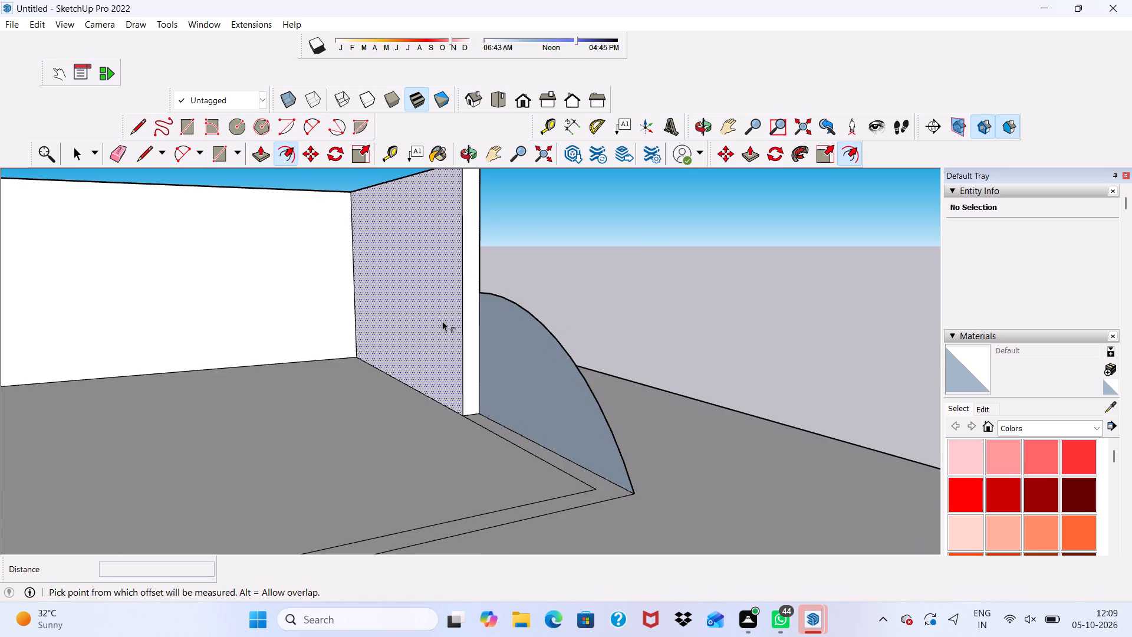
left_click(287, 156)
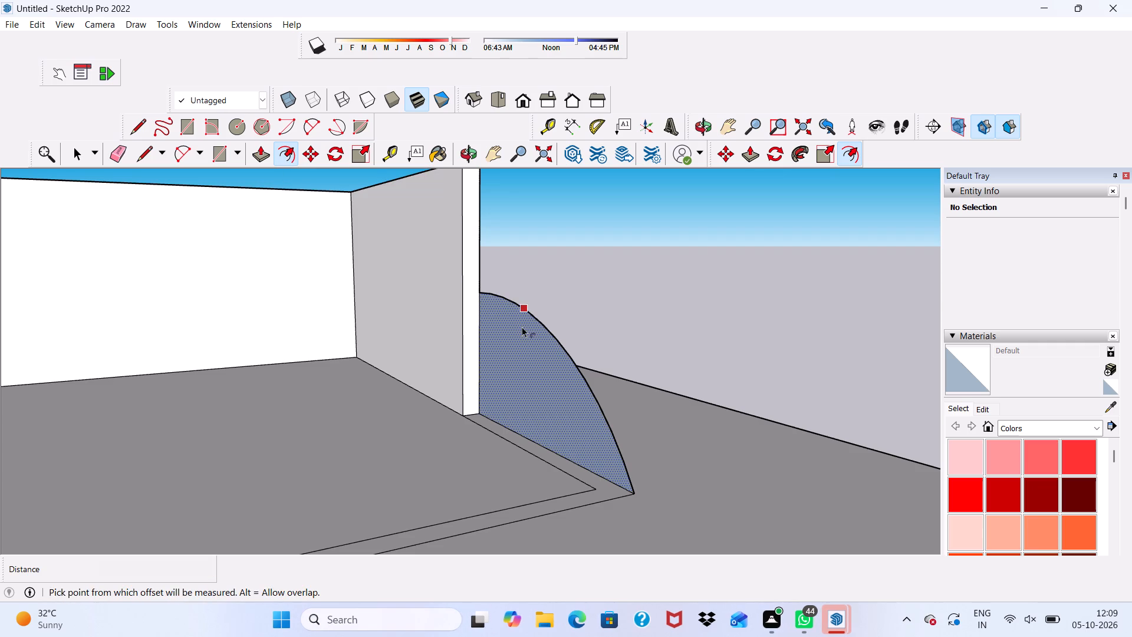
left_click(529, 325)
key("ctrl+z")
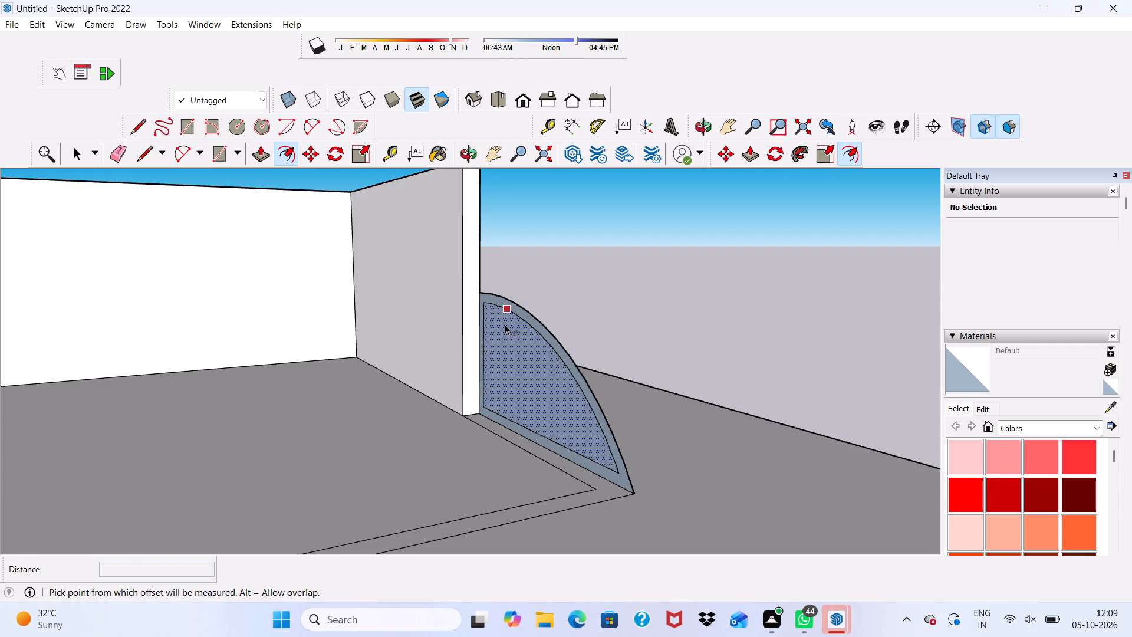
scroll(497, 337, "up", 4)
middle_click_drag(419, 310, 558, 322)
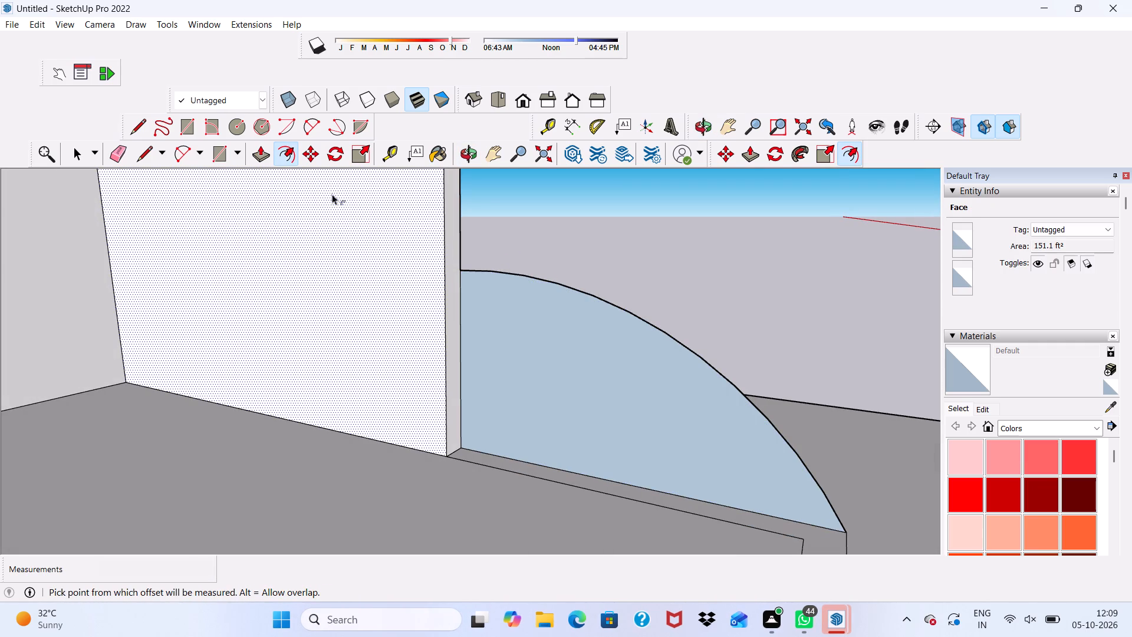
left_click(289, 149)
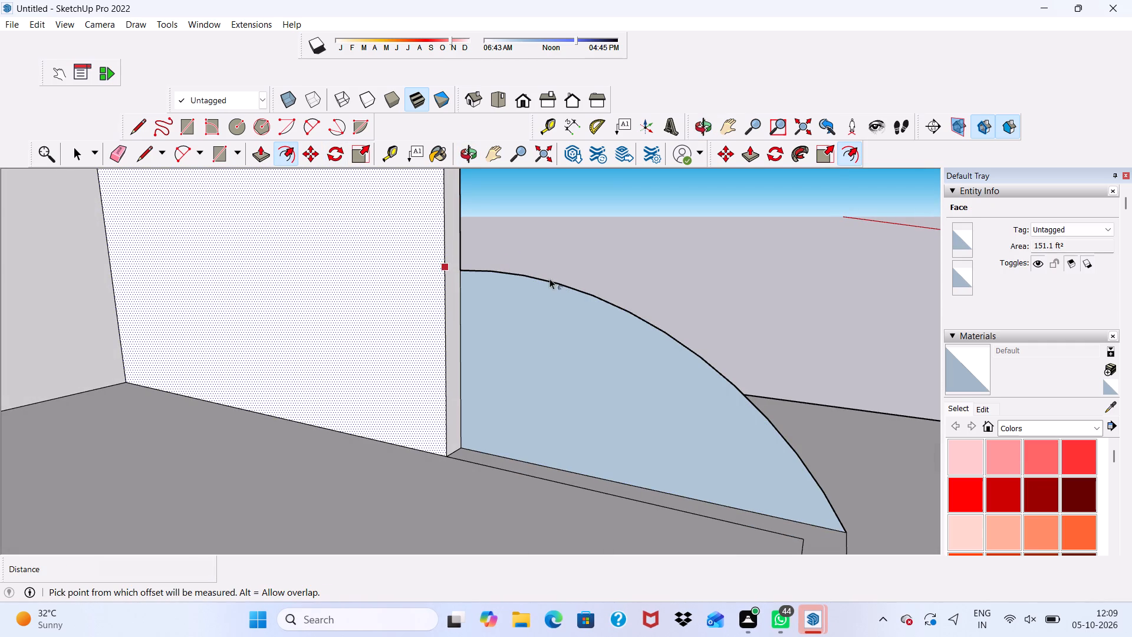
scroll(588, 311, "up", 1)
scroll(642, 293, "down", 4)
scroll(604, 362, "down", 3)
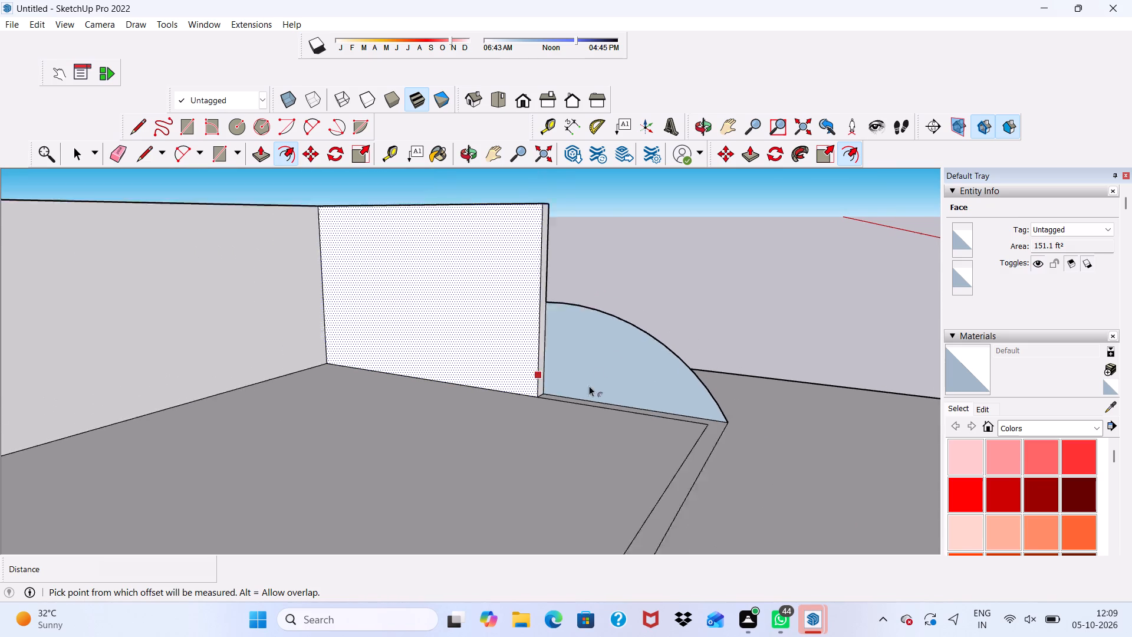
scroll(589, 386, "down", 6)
Offset the quarter-arch face's outline inward by 9" to form a border.
key("space")
scroll(577, 352, "up", 8)
key("space")
left_click(578, 332)
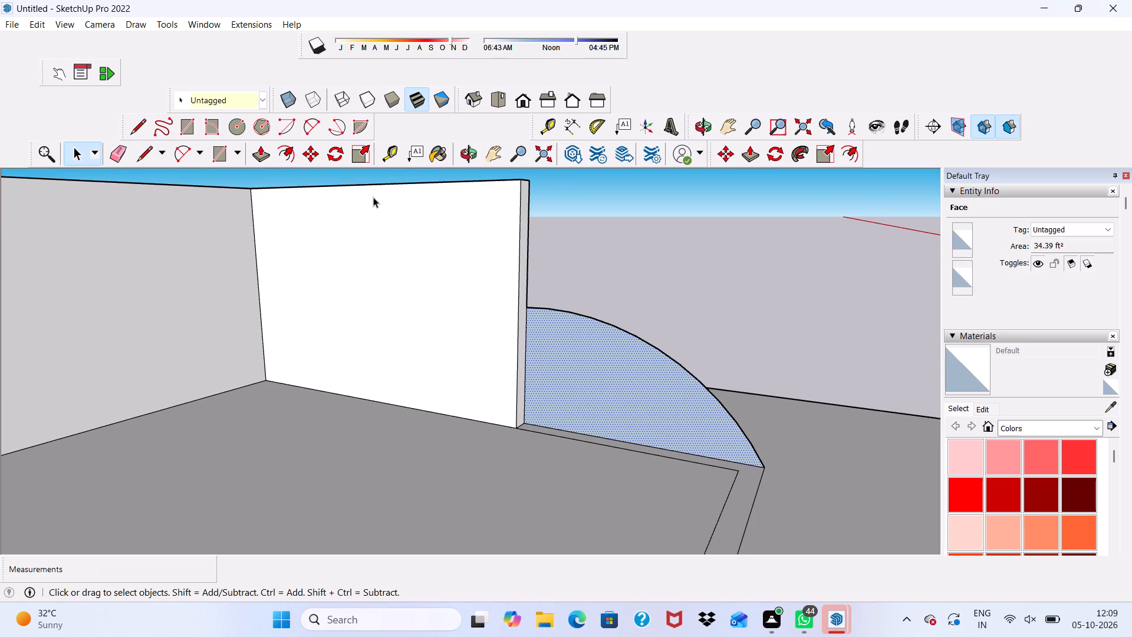
left_click(292, 150)
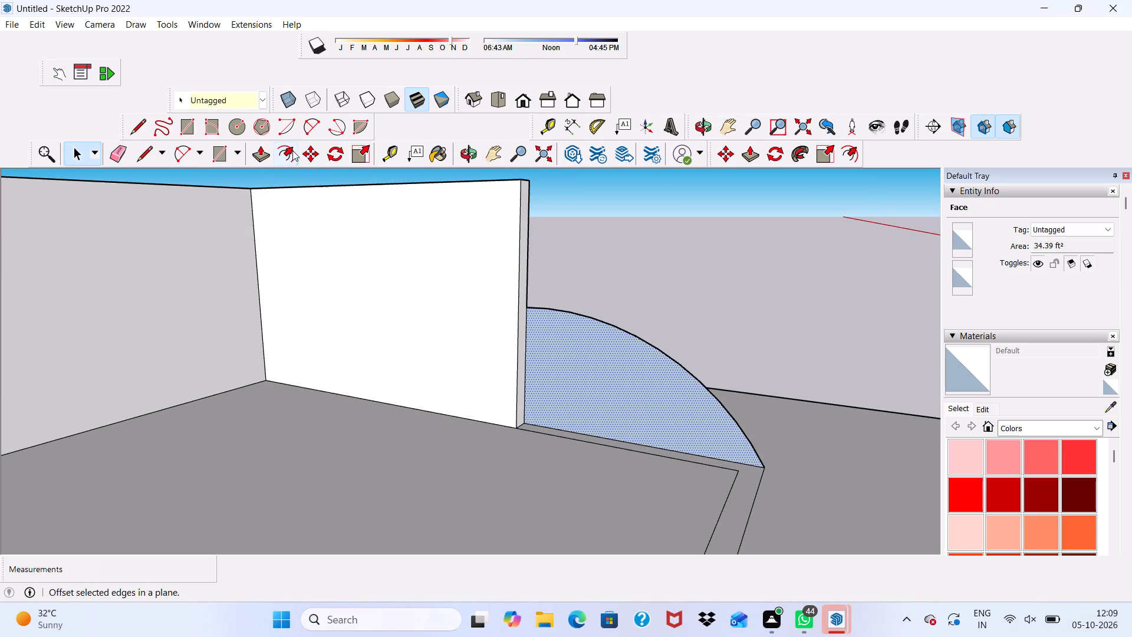
left_click(595, 333)
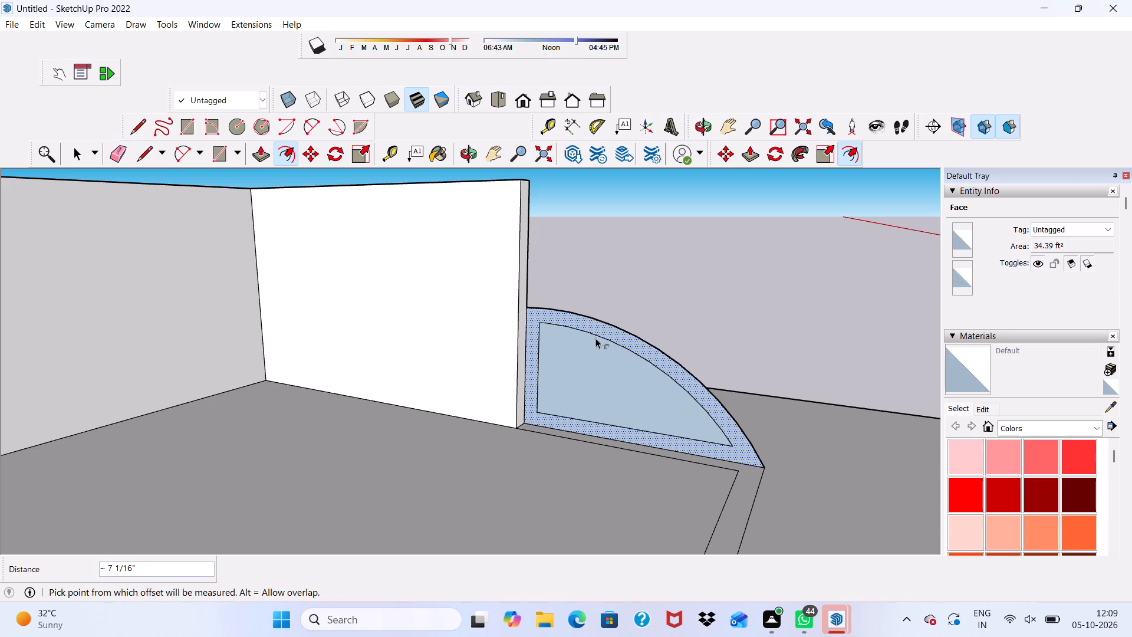
key("ctrl+z")
scroll(578, 334, "up", 3, "ctrl")
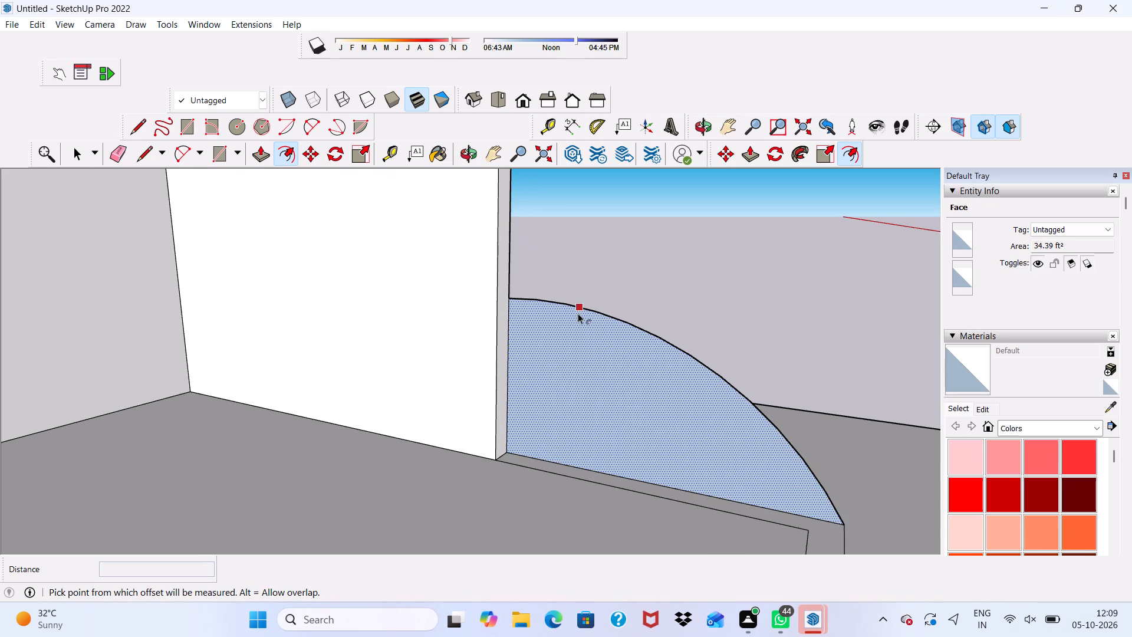
left_click(578, 313)
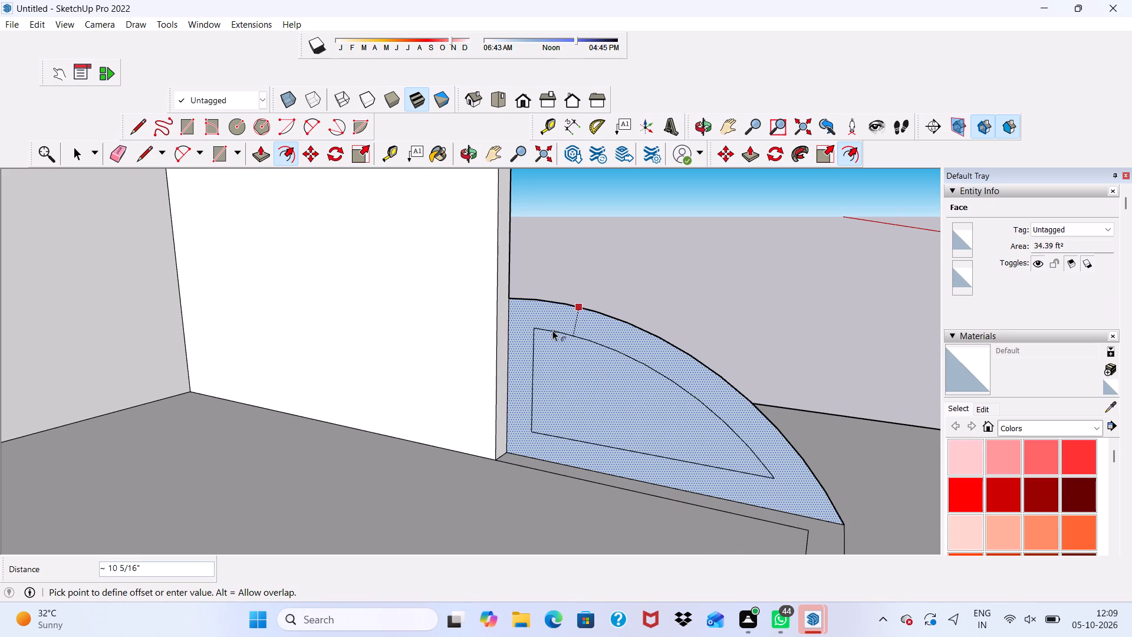
type("9\"")
key("Return")
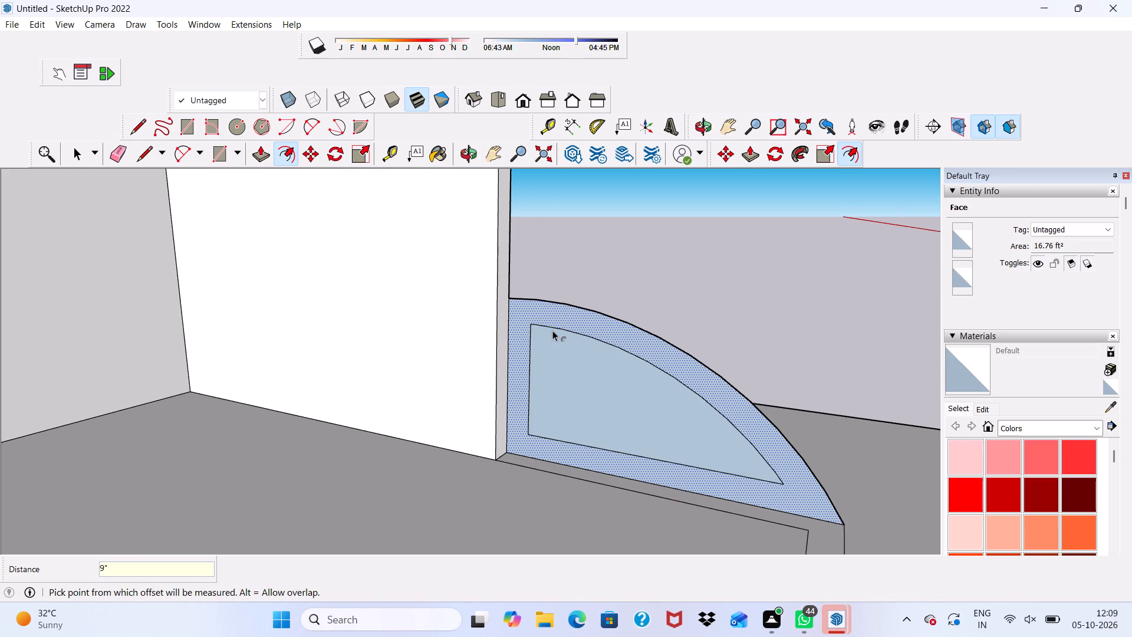
Extrude the quarter-arch's border face 9" so it lines up with the side wall's inner face.
scroll(633, 346, "up", 4)
scroll(660, 320, "down", 12)
middle_click_drag(711, 365, 455, 399)
scroll(613, 300, "up", 4)
key("space")
middle_click_drag(242, 523, 258, 530)
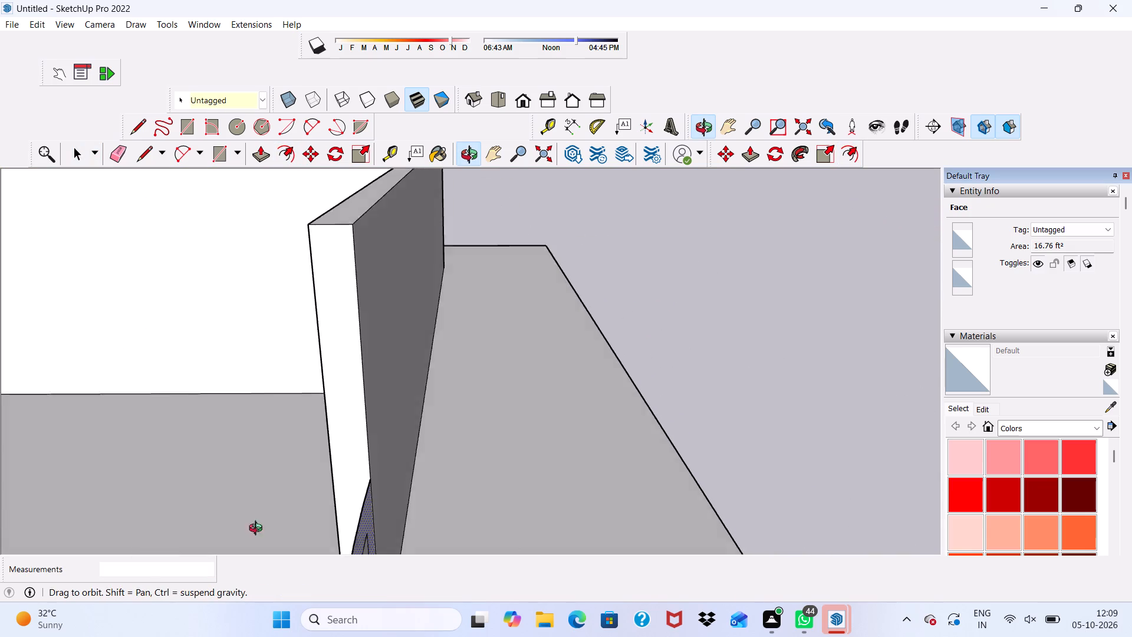
middle_click_drag(258, 530, 464, 437)
scroll(618, 492, "down", 1)
scroll(622, 492, "up", 3)
left_click(598, 481)
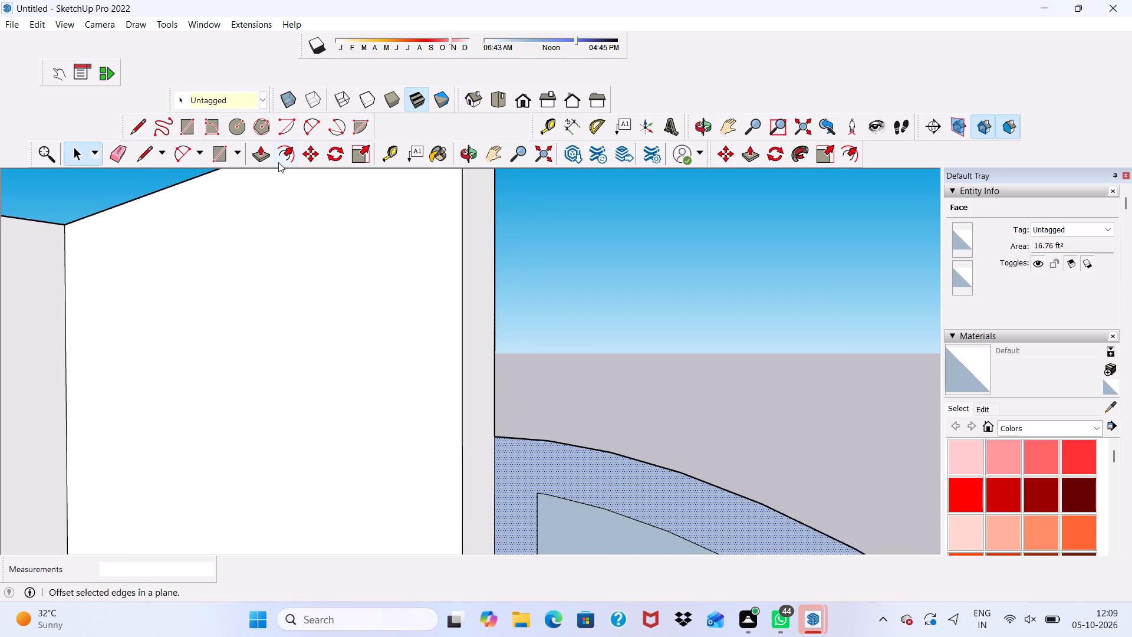
left_click(263, 152)
left_click(607, 482)
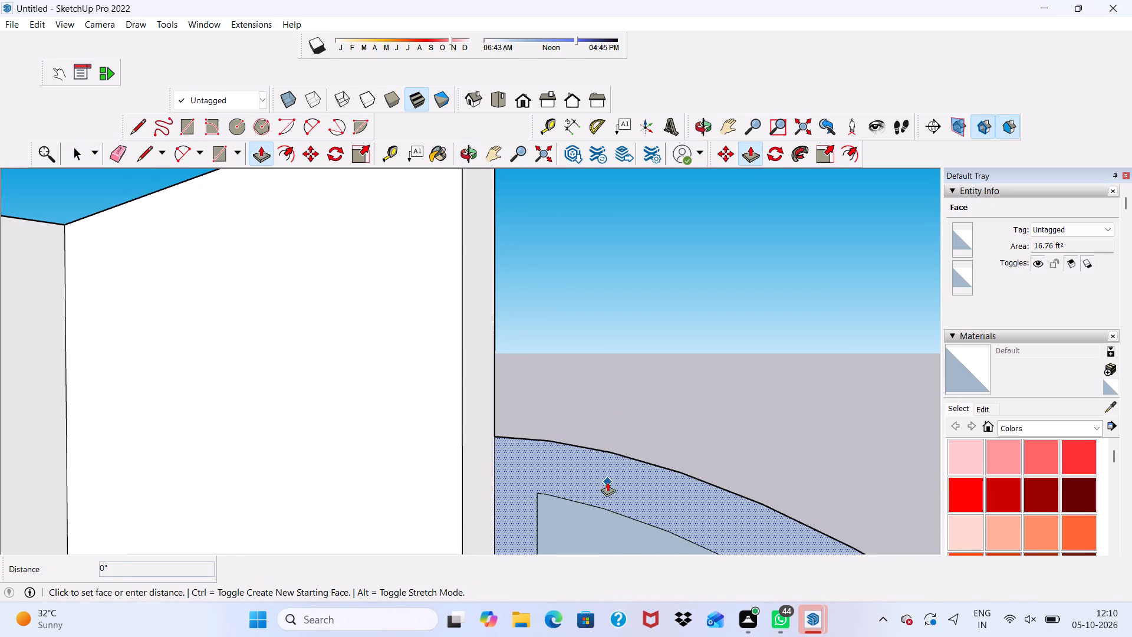
scroll(564, 496, "down", 2)
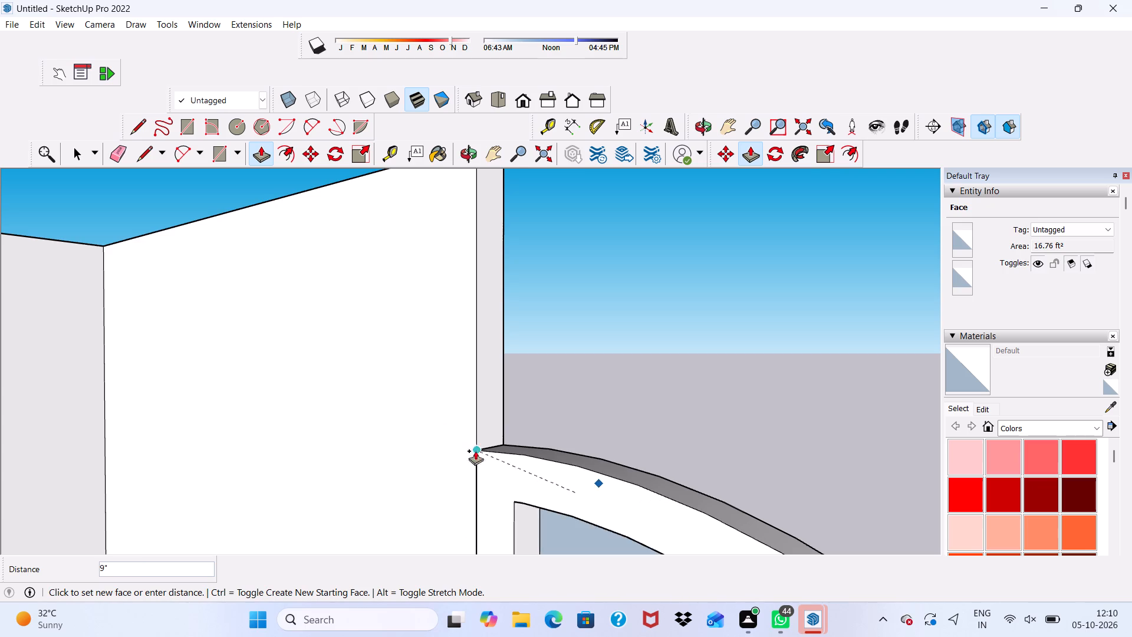
scroll(440, 426, "down", 3)
left_click(447, 408)
Extrude the recessed inner quarter-arch panel 9" so it is flush with the surrounding border.
scroll(447, 408, "down", 7)
scroll(506, 338, "up", 1)
scroll(506, 352, "down", 4)
middle_click_drag(515, 388, 523, 403)
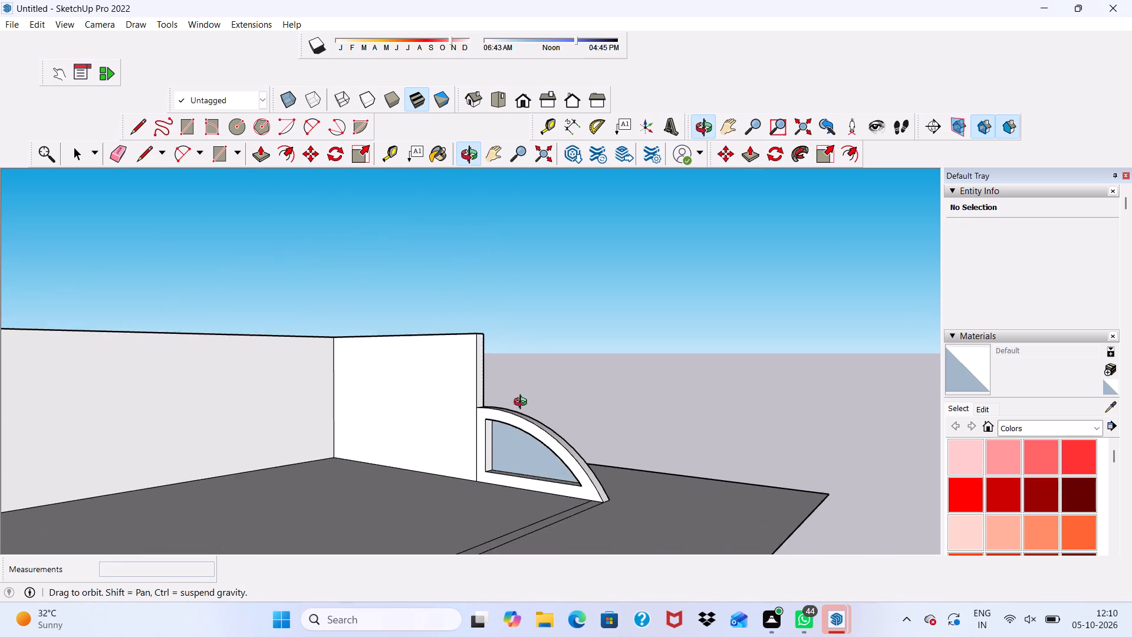
middle_click_drag(523, 403, 211, 300)
scroll(445, 405, "up", 2)
scroll(427, 353, "down", 2)
middle_click_drag(423, 352, 586, 429)
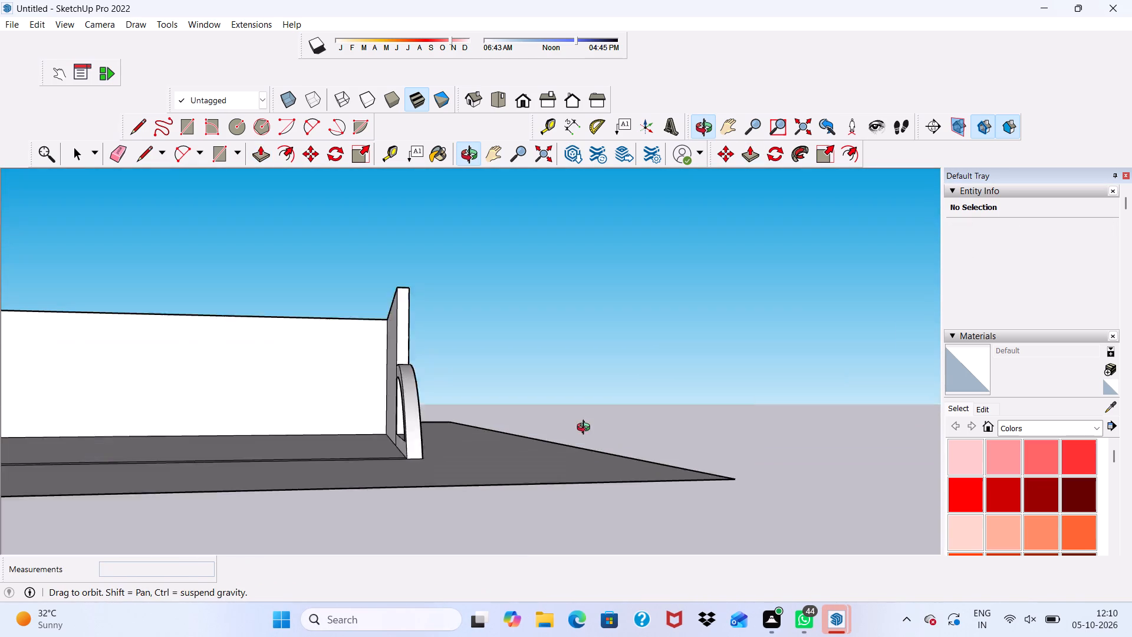
middle_click_drag(586, 429, 679, 444)
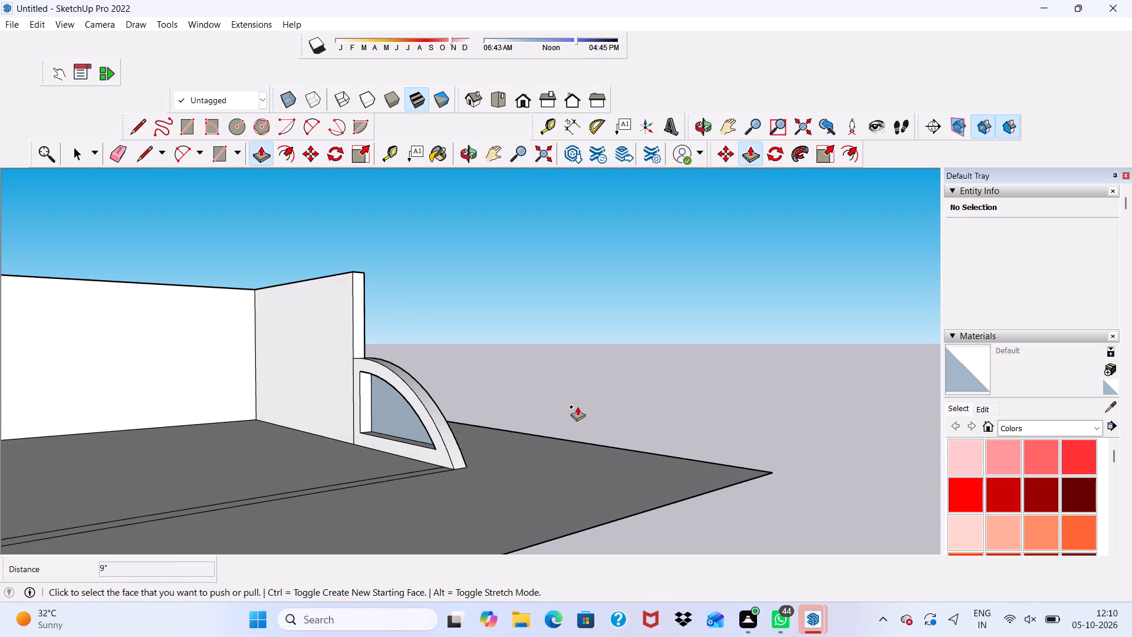
middle_click_drag(518, 393, 695, 331)
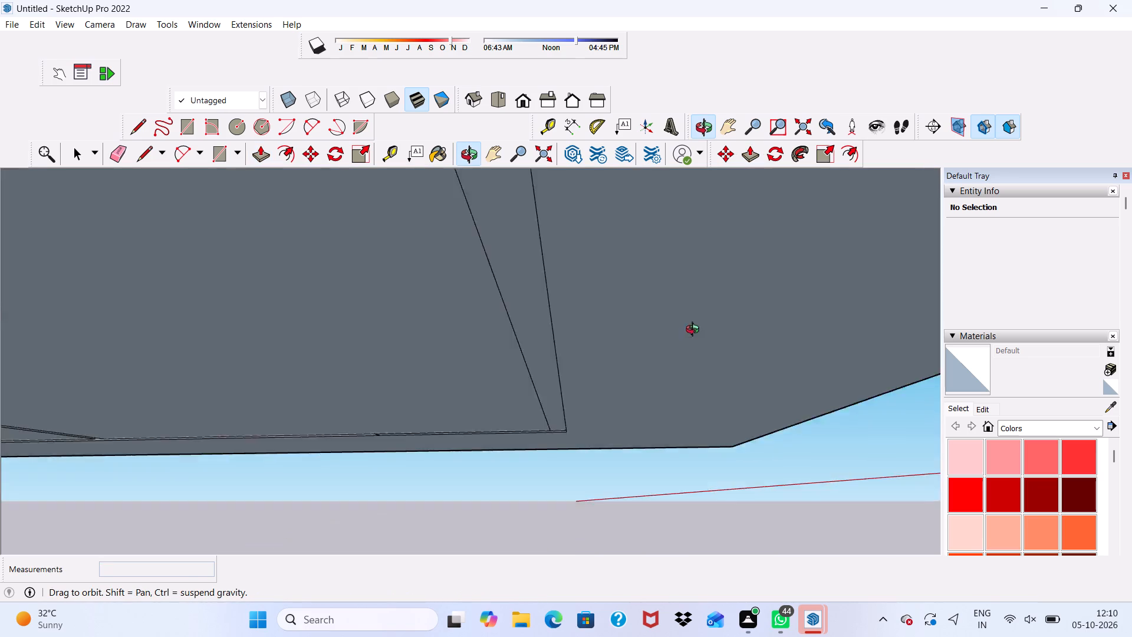
middle_click_drag(695, 331, 576, 411)
scroll(439, 425, "up", 4)
left_click(416, 415)
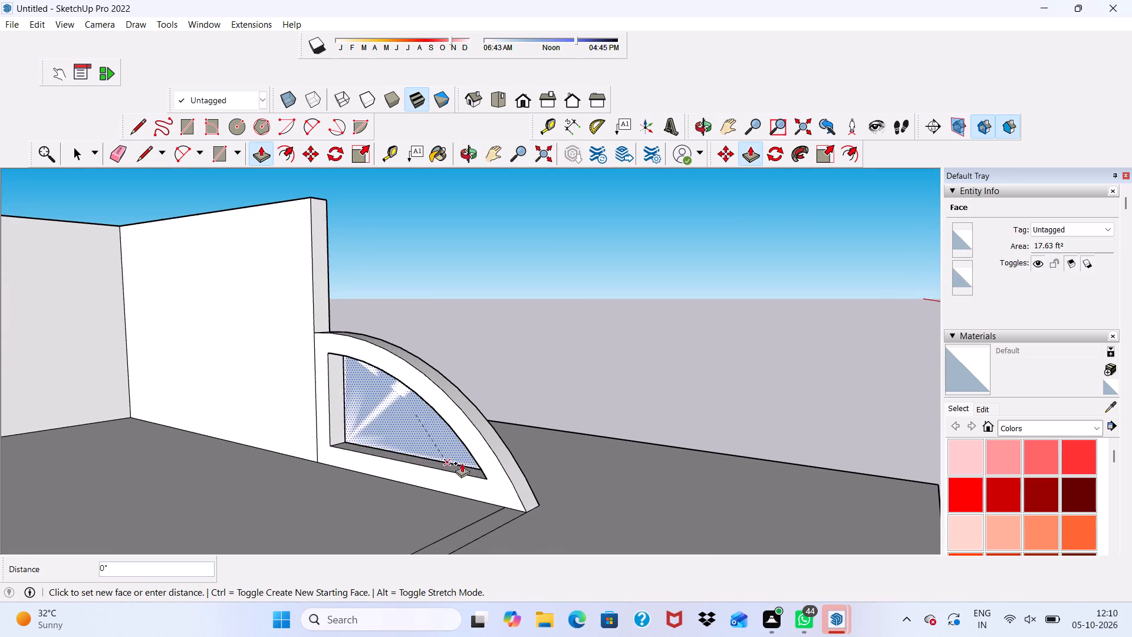
left_click(529, 510)
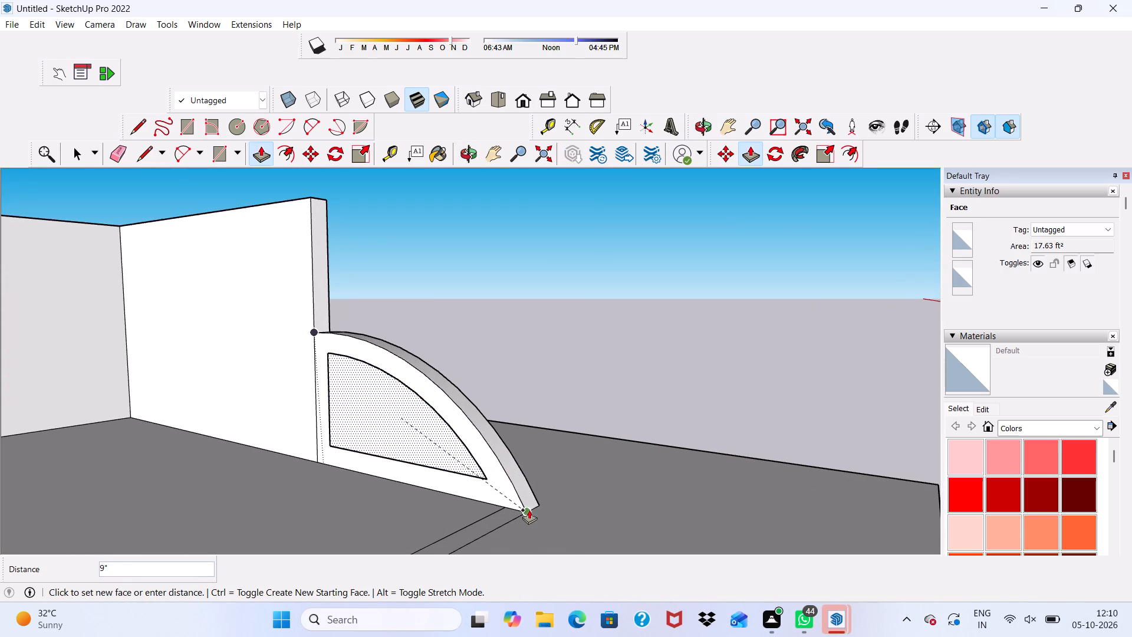
Erase the inner arc and its two straight border edges from the quarter-arch's inward-facing side.
scroll(485, 484, "down", 4)
middle_click_drag(485, 484, 355, 563)
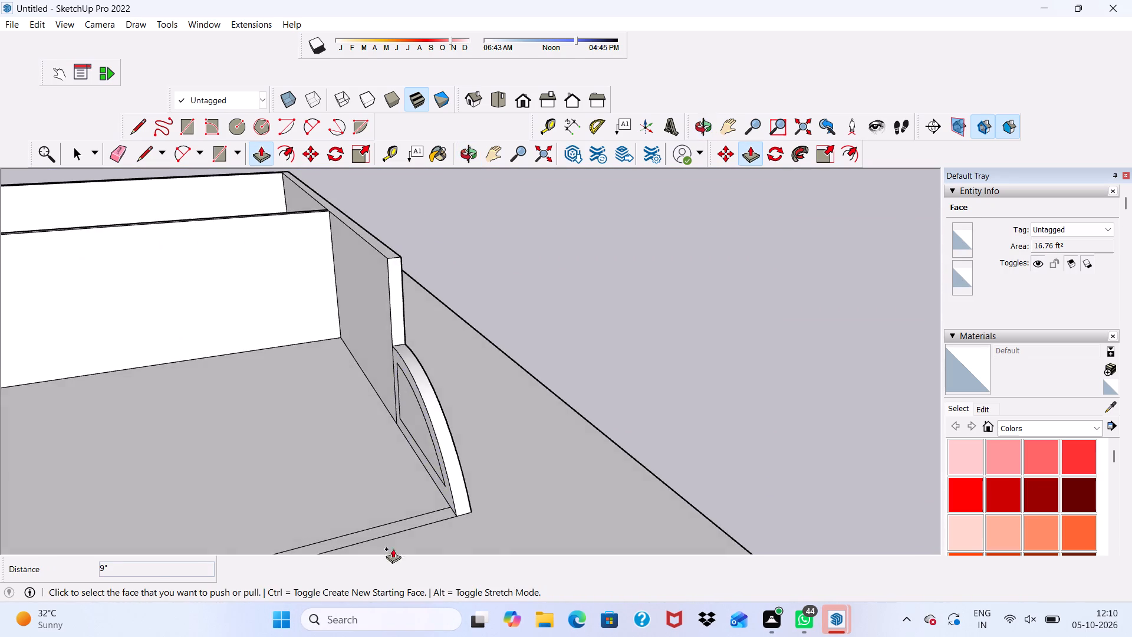
scroll(423, 402, "up", 5)
key("space")
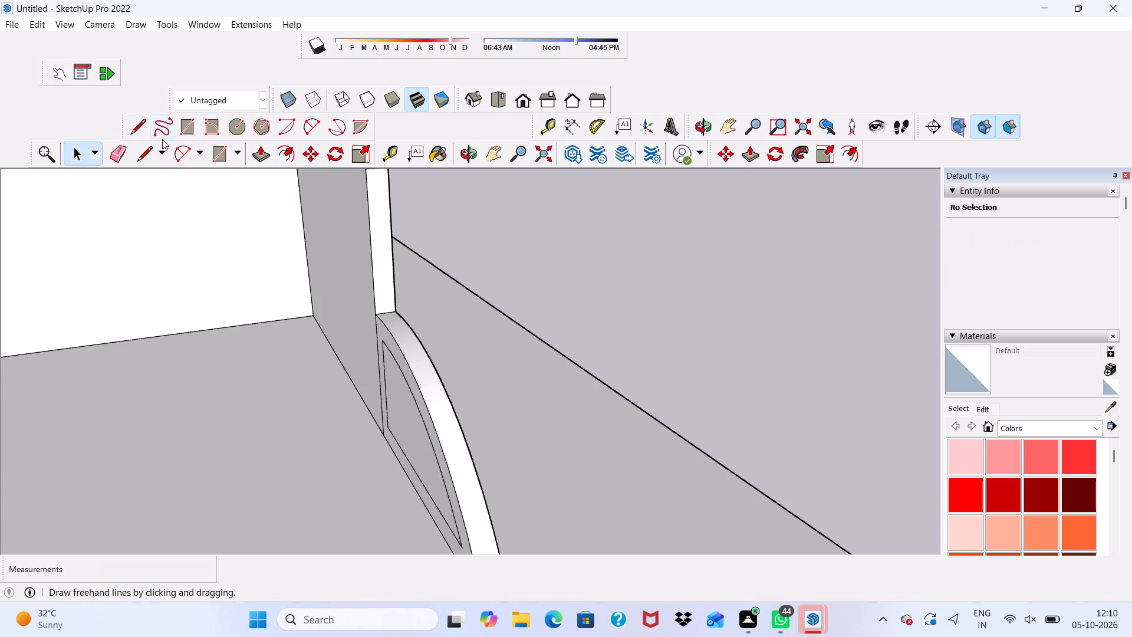
left_click(116, 149)
scroll(249, 421, "down", 1)
middle_click_drag(249, 429, 429, 439)
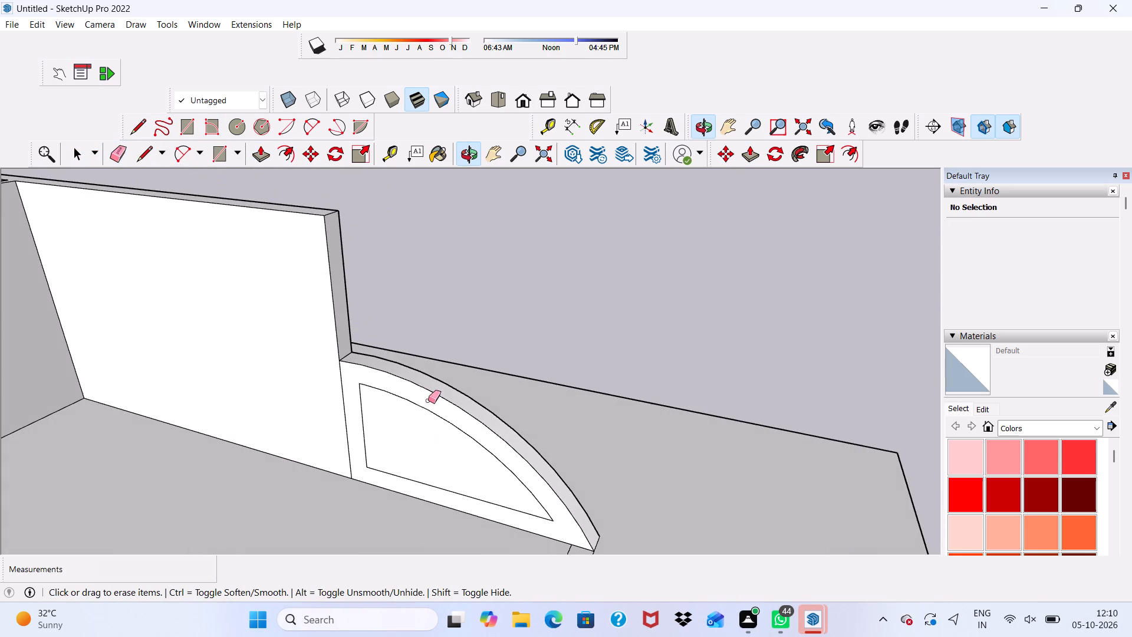
left_click_drag(417, 398, 397, 472)
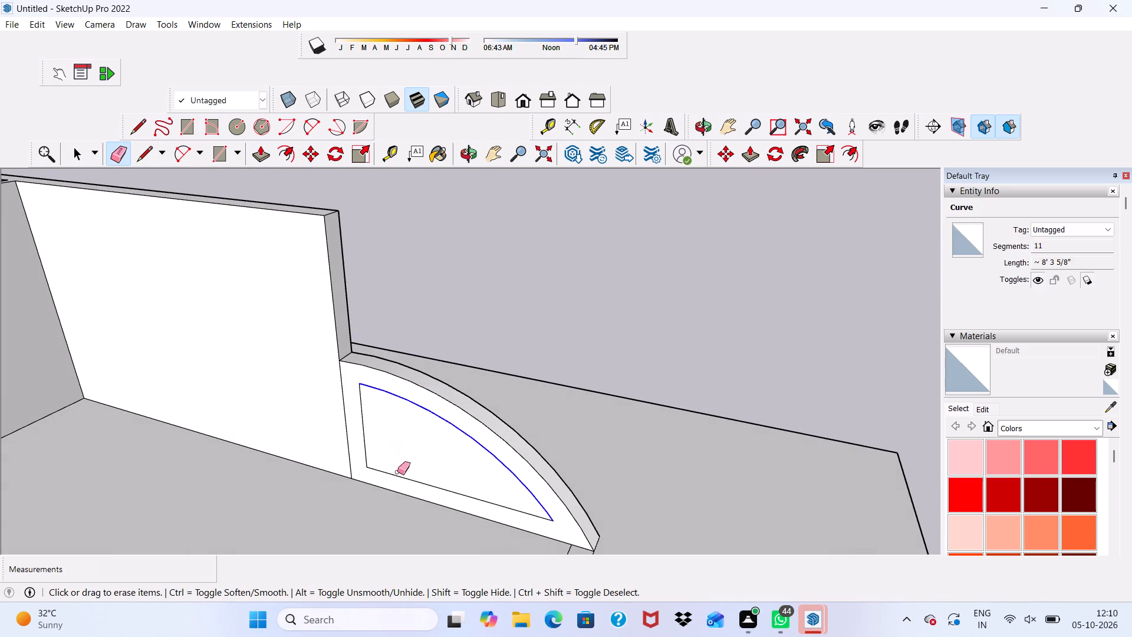
left_click_drag(397, 472, 403, 481)
left_click(363, 429)
Erase the inner arc and its two straight border edges from the quarter-arch's outer side.
scroll(386, 418, "down", 3)
scroll(444, 442, "up", 1)
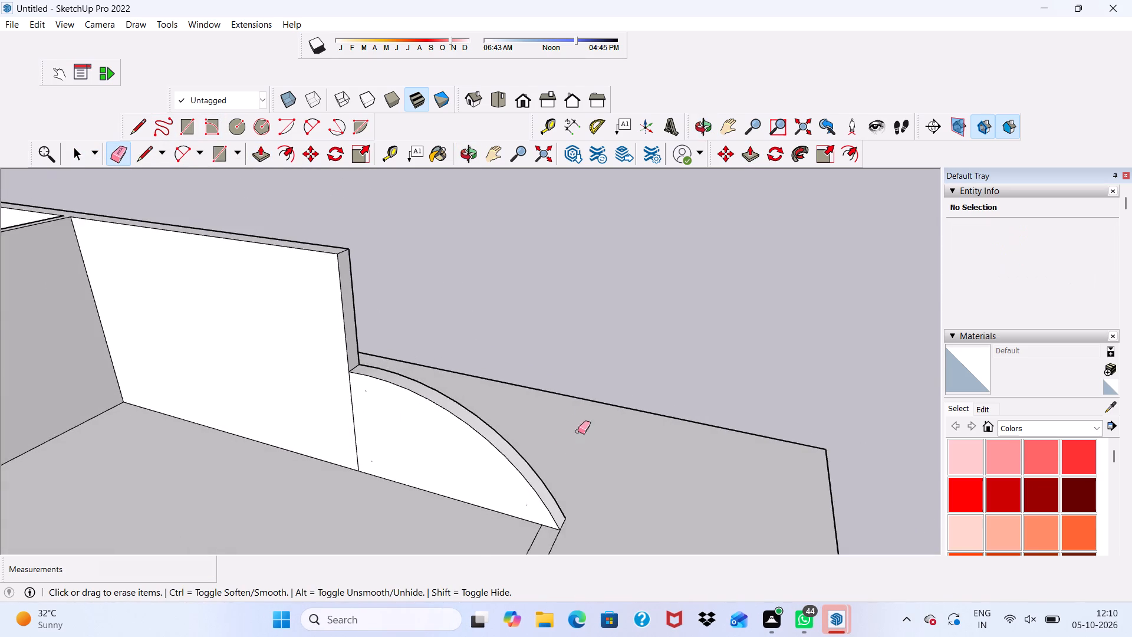
scroll(574, 420, "down", 3)
middle_click_drag(567, 465, 17, 393)
scroll(381, 385, "up", 4)
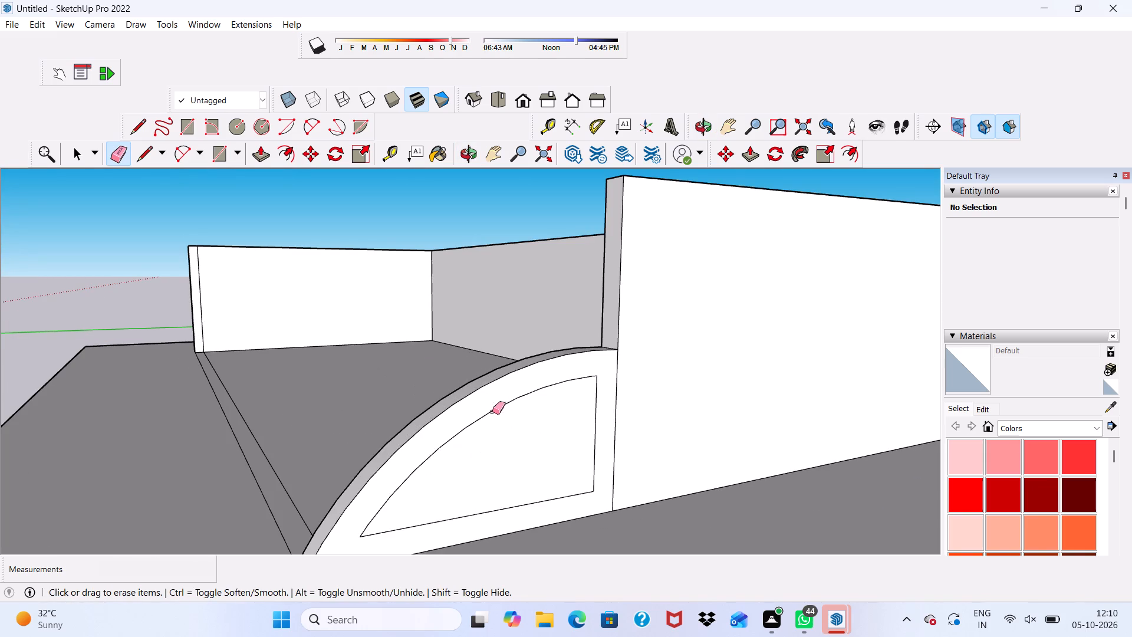
left_click_drag(495, 400, 519, 514)
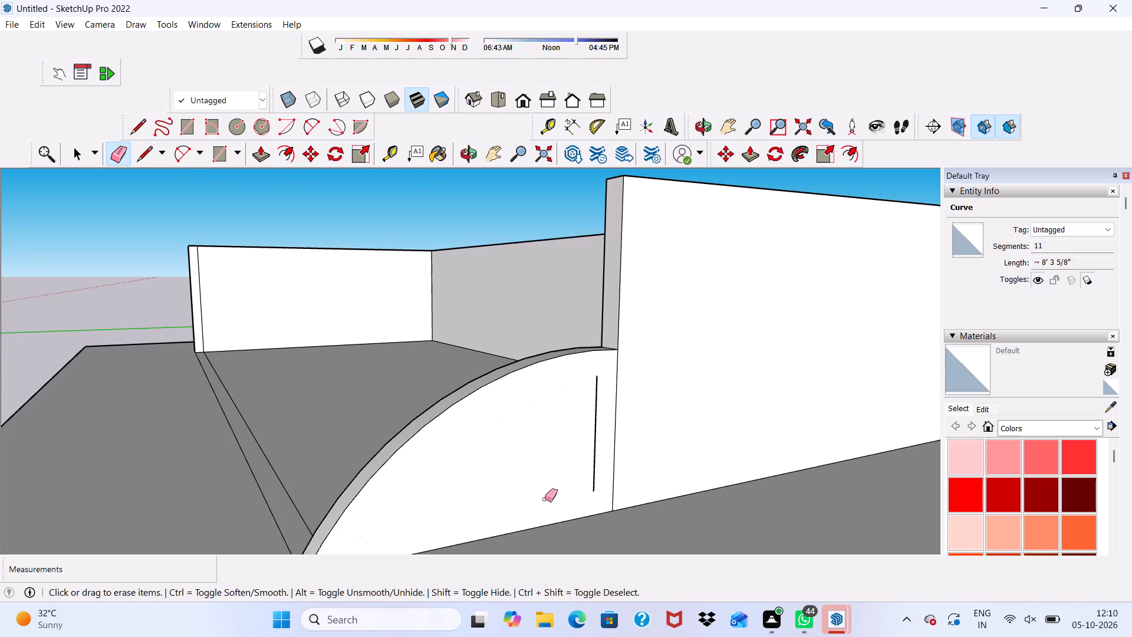
left_click_drag(588, 445, 597, 432)
scroll(589, 431, "down", 3)
scroll(588, 432, "up", 1)
scroll(588, 432, "down", 1)
scroll(588, 432, "up", 1)
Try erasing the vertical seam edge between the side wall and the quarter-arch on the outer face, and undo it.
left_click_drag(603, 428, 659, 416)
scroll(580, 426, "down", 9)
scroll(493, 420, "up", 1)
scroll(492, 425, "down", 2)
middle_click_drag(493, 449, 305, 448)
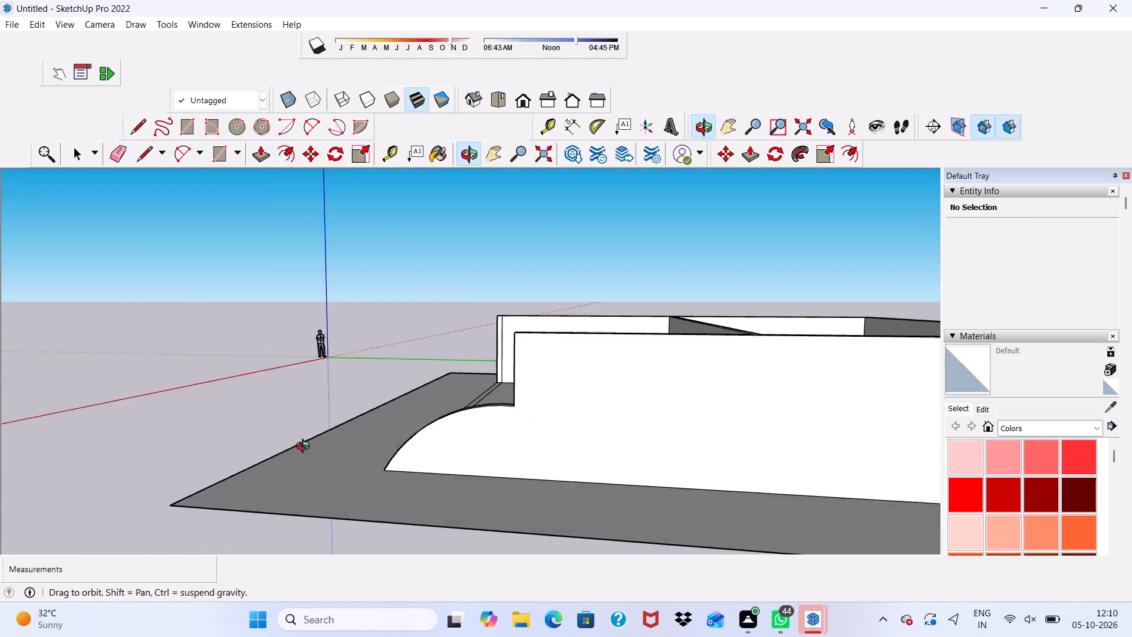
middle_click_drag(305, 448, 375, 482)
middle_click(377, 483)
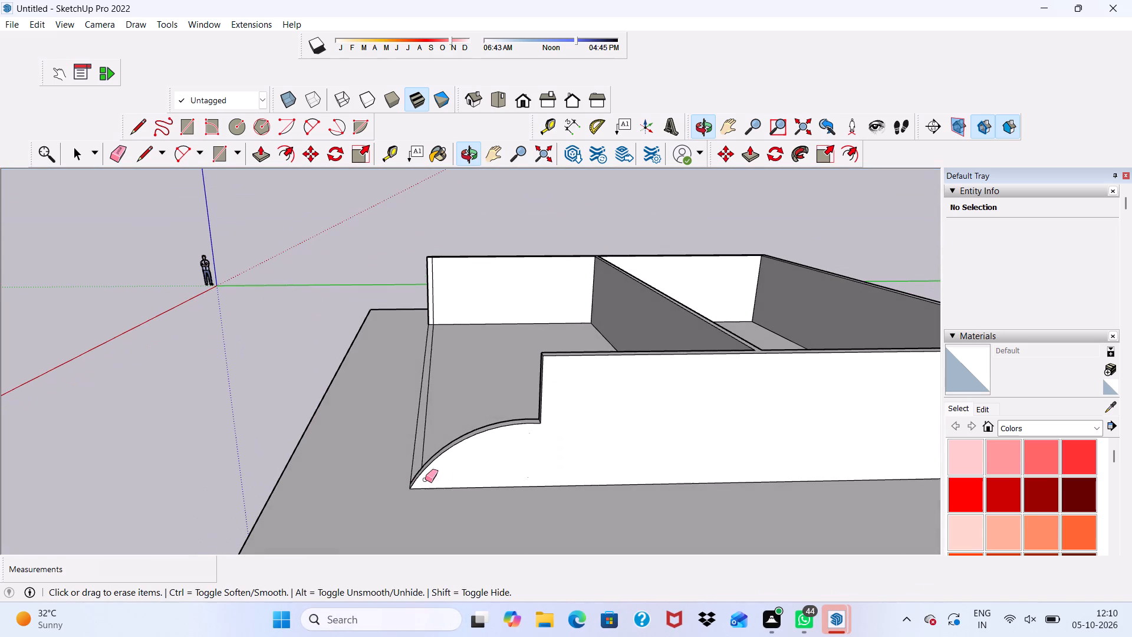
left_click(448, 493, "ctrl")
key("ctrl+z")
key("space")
Examine the walls, floor slab and solid quarter-arch corner from the front and from above.
scroll(298, 443, "up", 2)
scroll(182, 415, "down", 4)
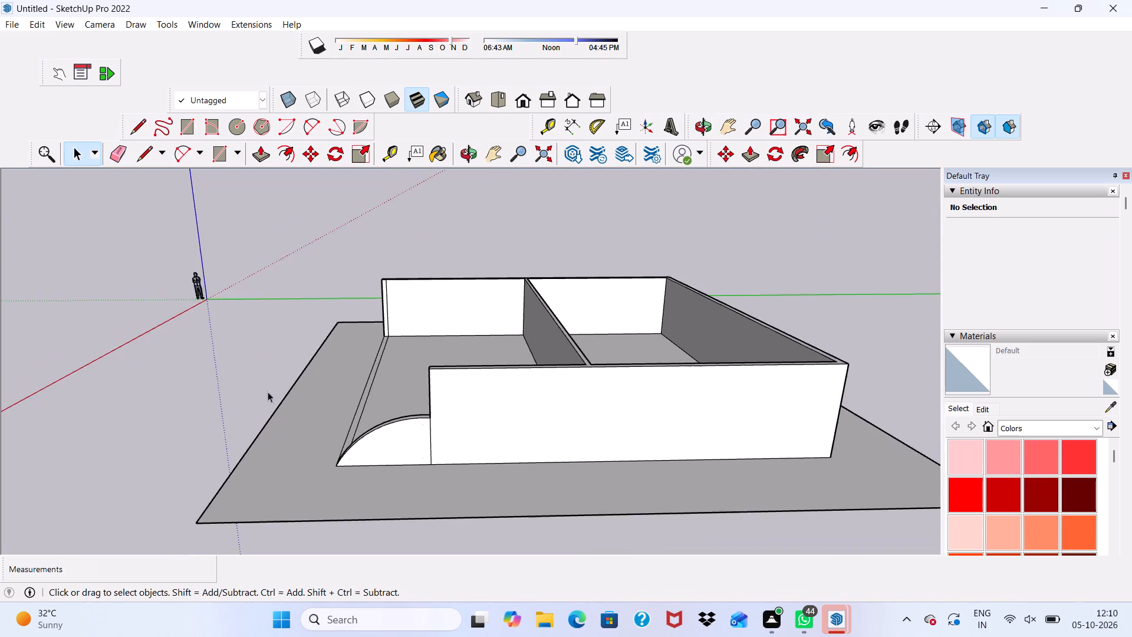
scroll(268, 392, "down", 3)
scroll(268, 389, "up", 1)
scroll(268, 389, "down", 2)
middle_click_drag(268, 390, 567, 359)
scroll(606, 399, "up", 4)
scroll(529, 428, "up", 2)
scroll(403, 428, "down", 4)
middle_click_drag(445, 457, 581, 474)
scroll(506, 493, "down", 9)
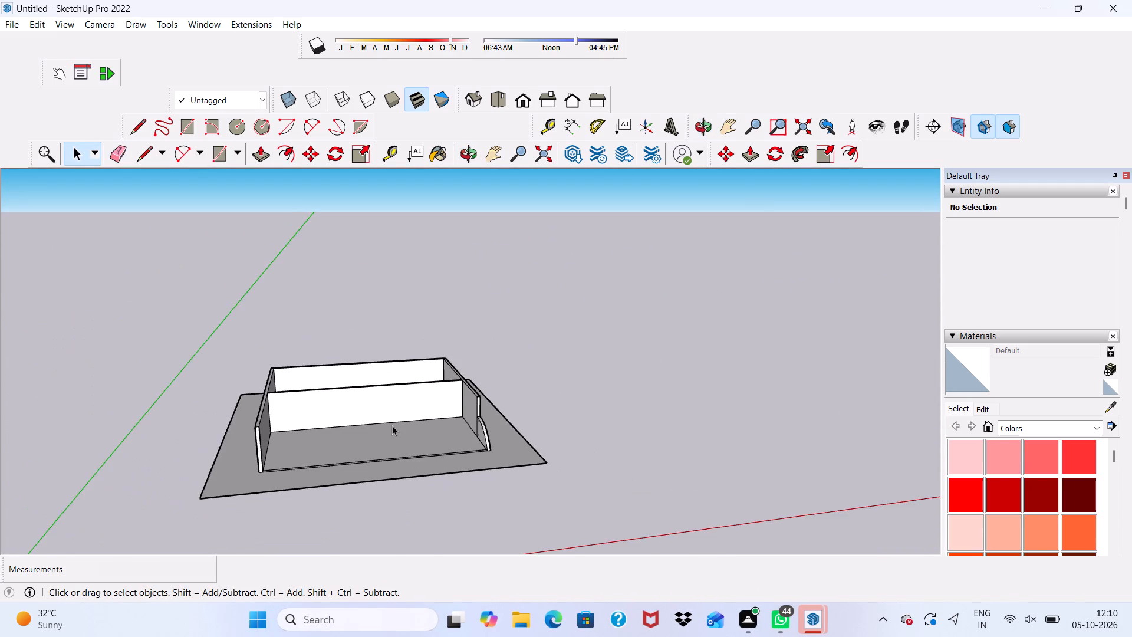
scroll(395, 431, "down", 1)
scroll(478, 480, "down", 3)
scroll(398, 438, "up", 10)
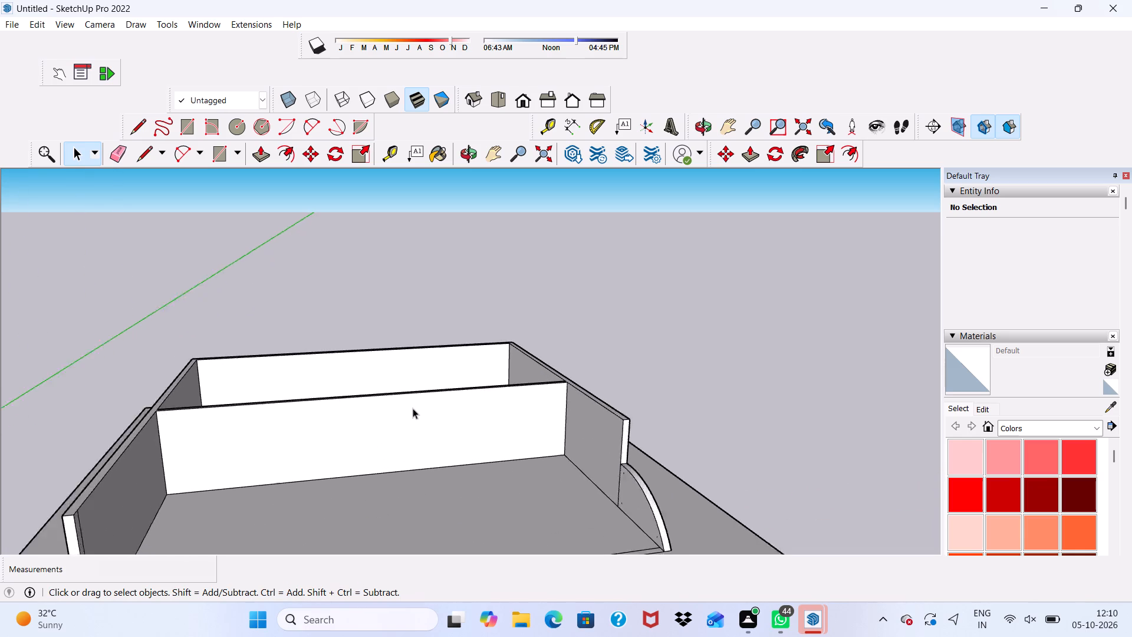
scroll(413, 408, "up", 1)
scroll(413, 408, "down", 8)
middle_click_drag(416, 413, 364, 421)
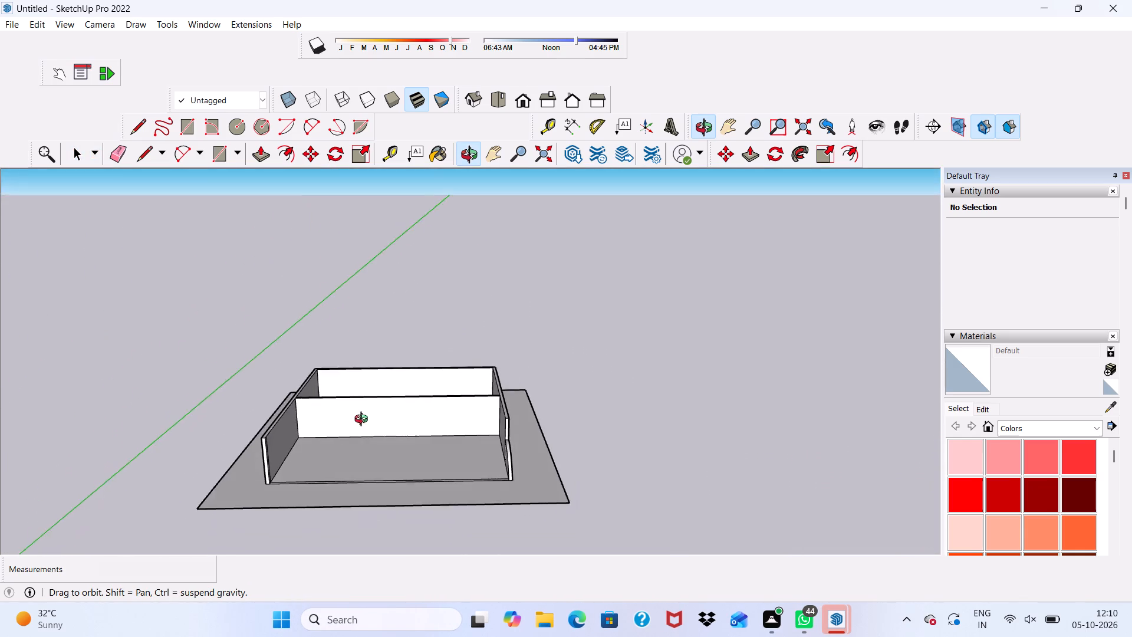
middle_click_drag(364, 421, 377, 442)
middle_click(377, 442)
middle_click(377, 442)
scroll(377, 442, "up", 3)
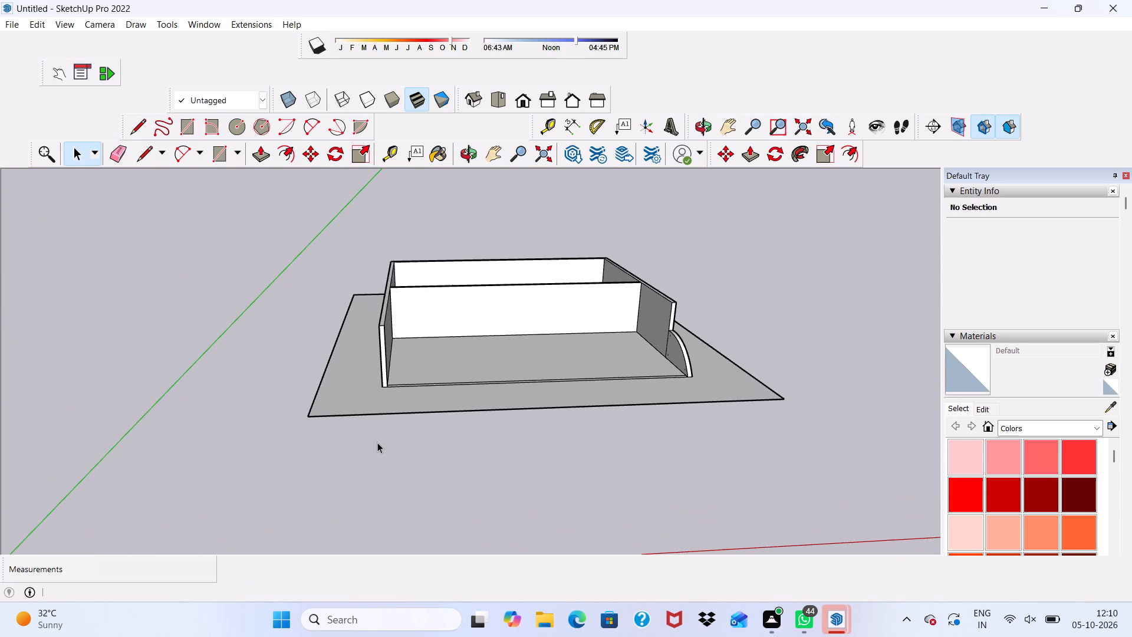
scroll(361, 362, "up", 4)
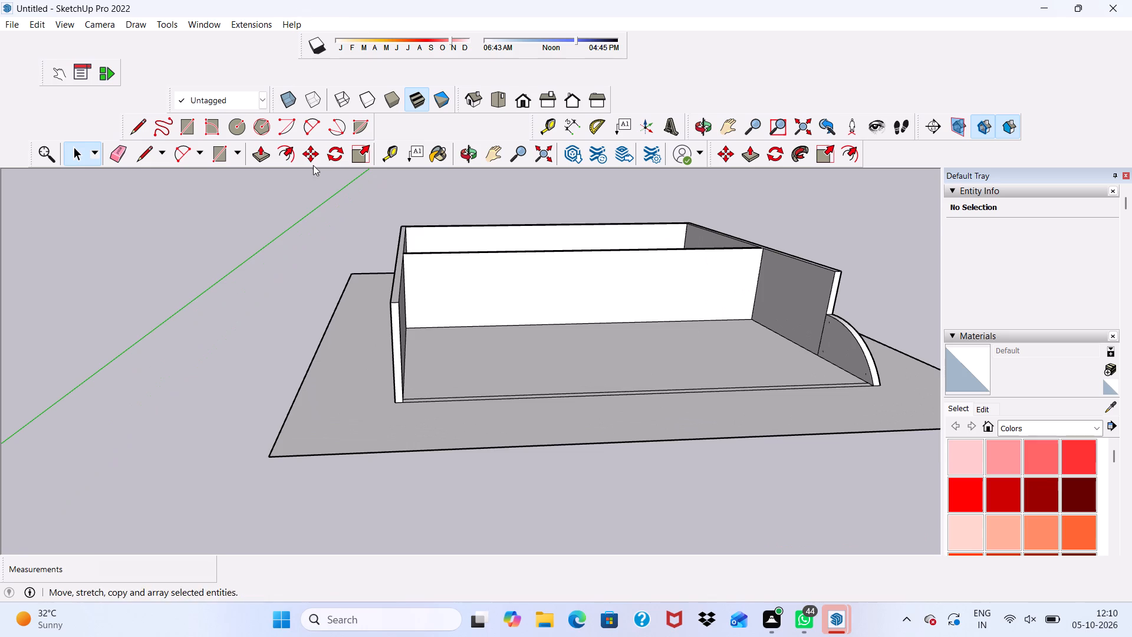
scroll(485, 191, "up", 5)
scroll(477, 274, "down", 13)
scroll(405, 272, "up", 1)
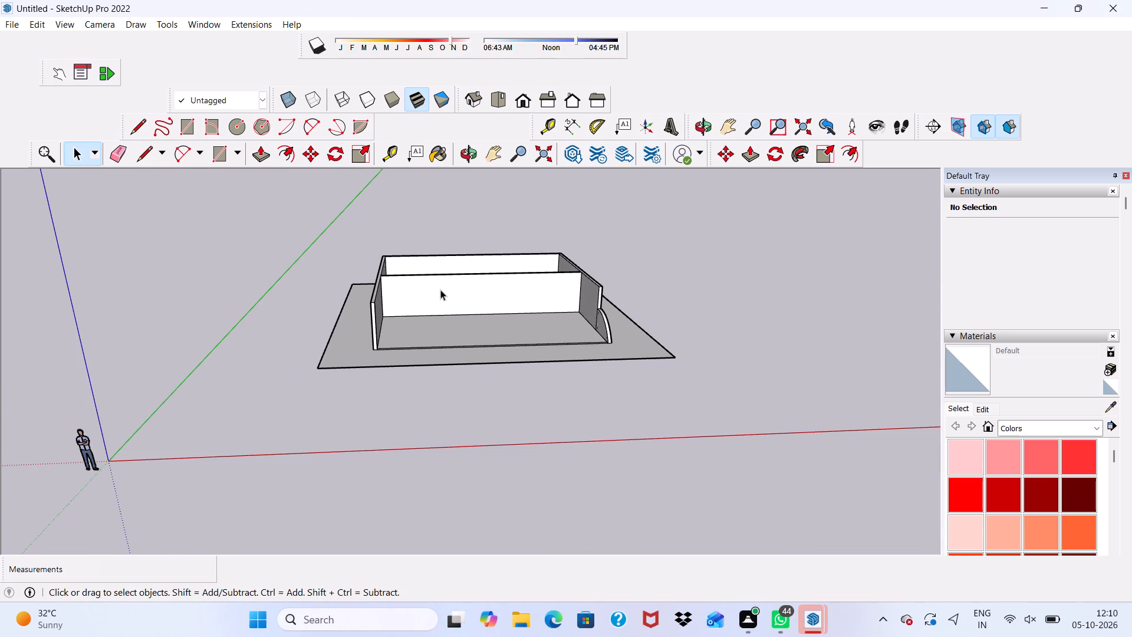
scroll(453, 290, "down", 5)
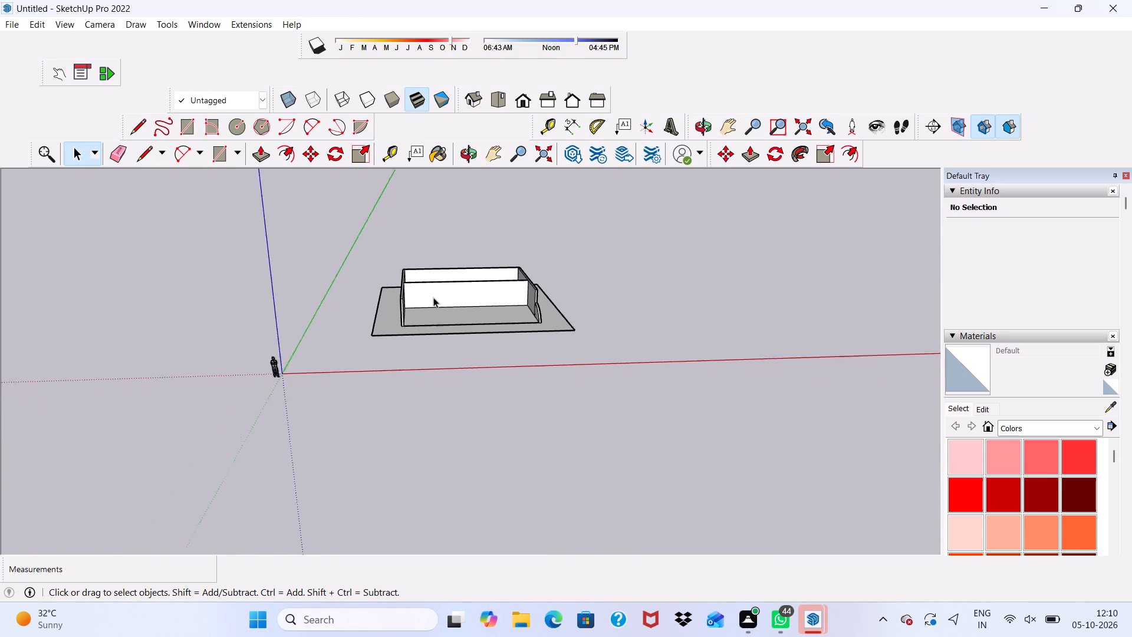
scroll(433, 297, "down", 2)
middle_click_drag(460, 283, 431, 397)
middle_click(427, 411)
middle_click(426, 416)
scroll(515, 221, "up", 10)
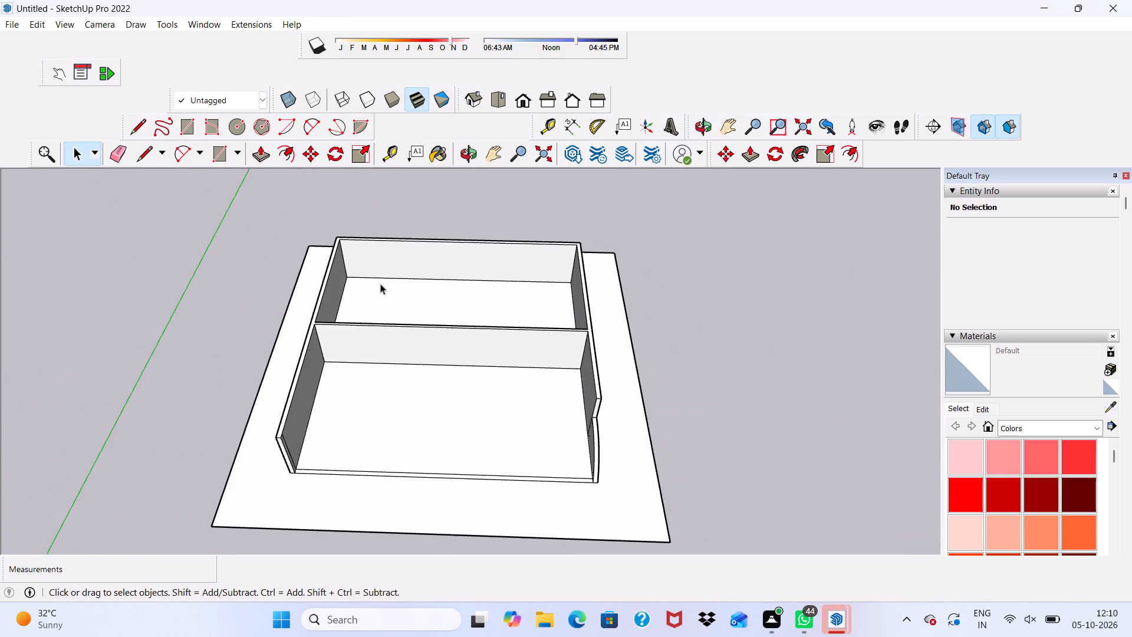
scroll(344, 268, "up", 5)
scroll(375, 231, "up", 2)
scroll(381, 231, "down", 13)
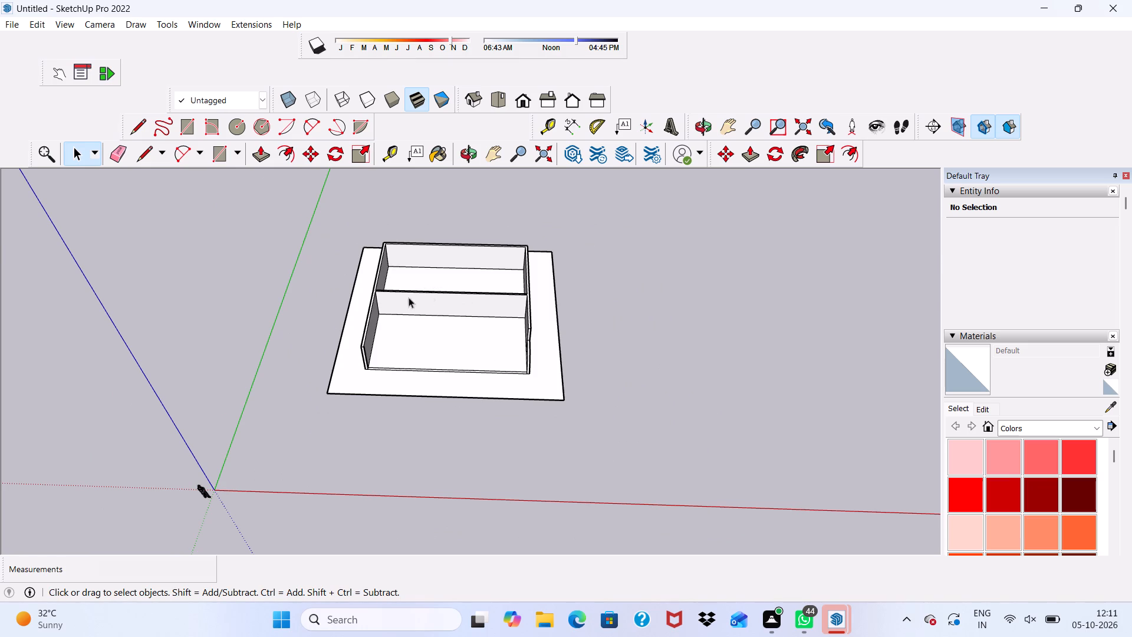
scroll(422, 319, "up", 3)
scroll(367, 252, "up", 5)
middle_click_drag(410, 266, 323, 132)
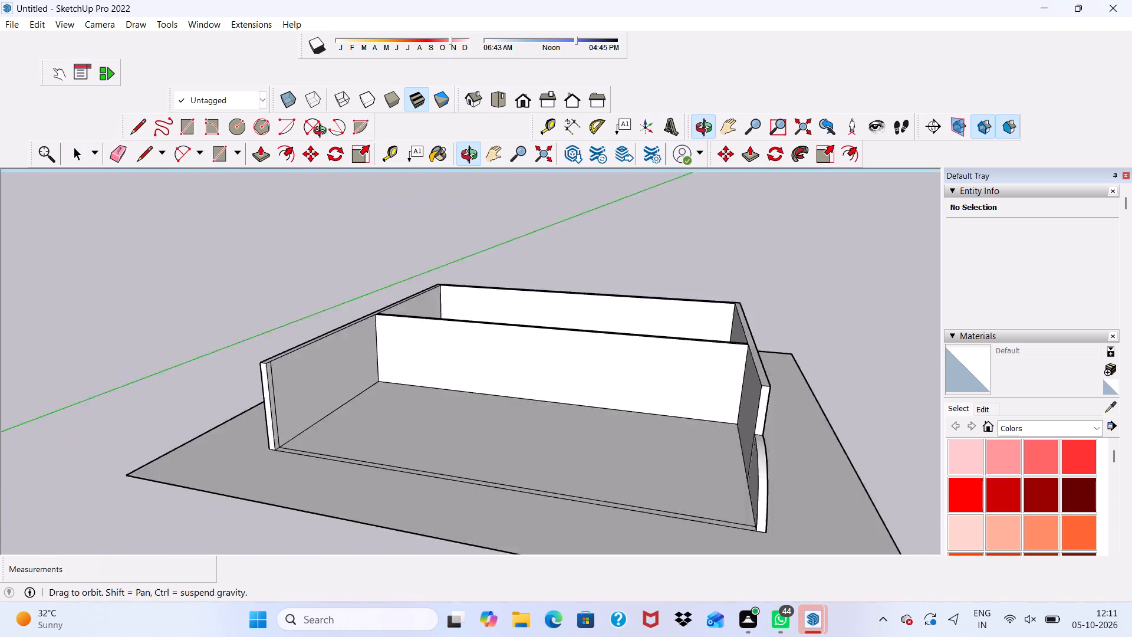
middle_click_drag(323, 132, 450, 218)
scroll(409, 242, "down", 4)
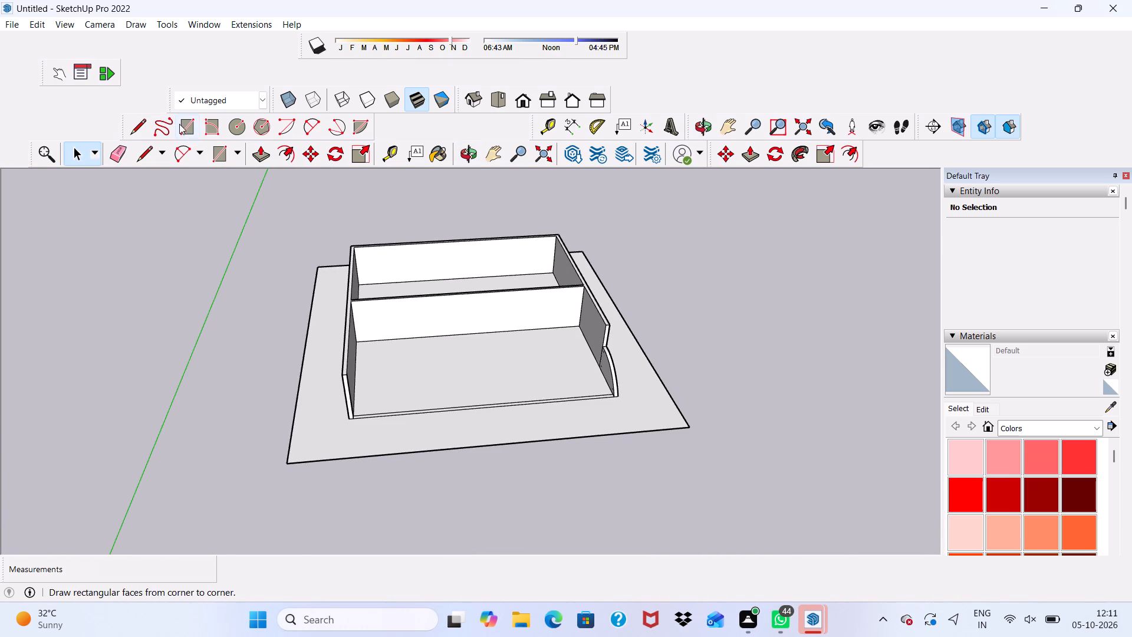
Draw a 3' by 7' door rectangle on the cross wall's front face, standing on the floor line near mid-wall.
left_click(180, 124)
scroll(455, 231, "up", 3)
scroll(419, 247, "down", 1)
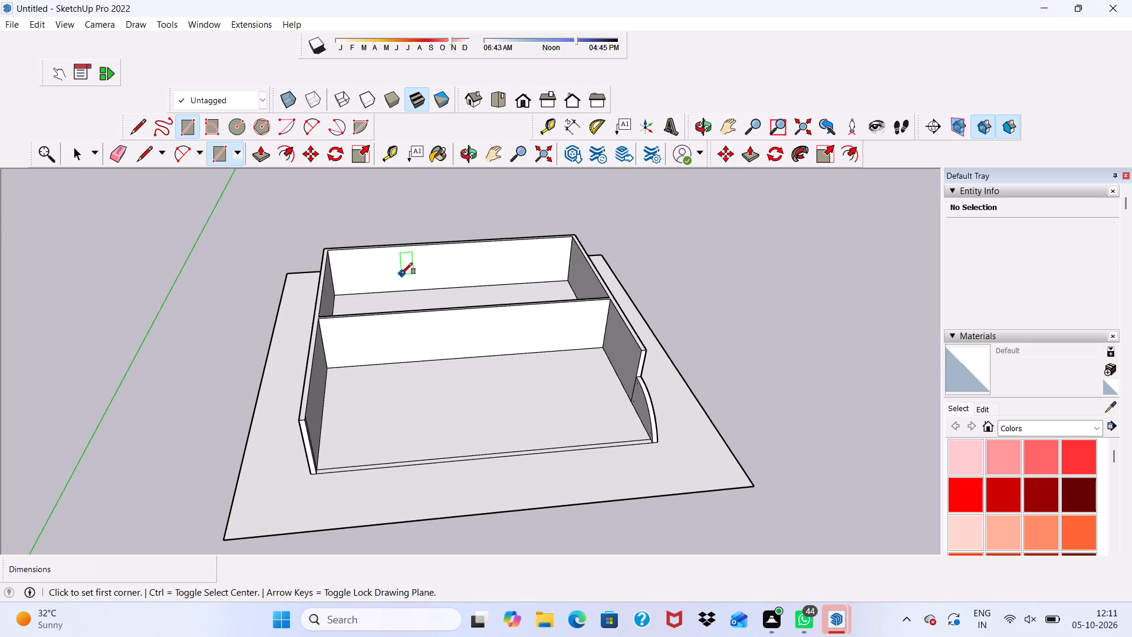
middle_click_drag(449, 366, 447, 311)
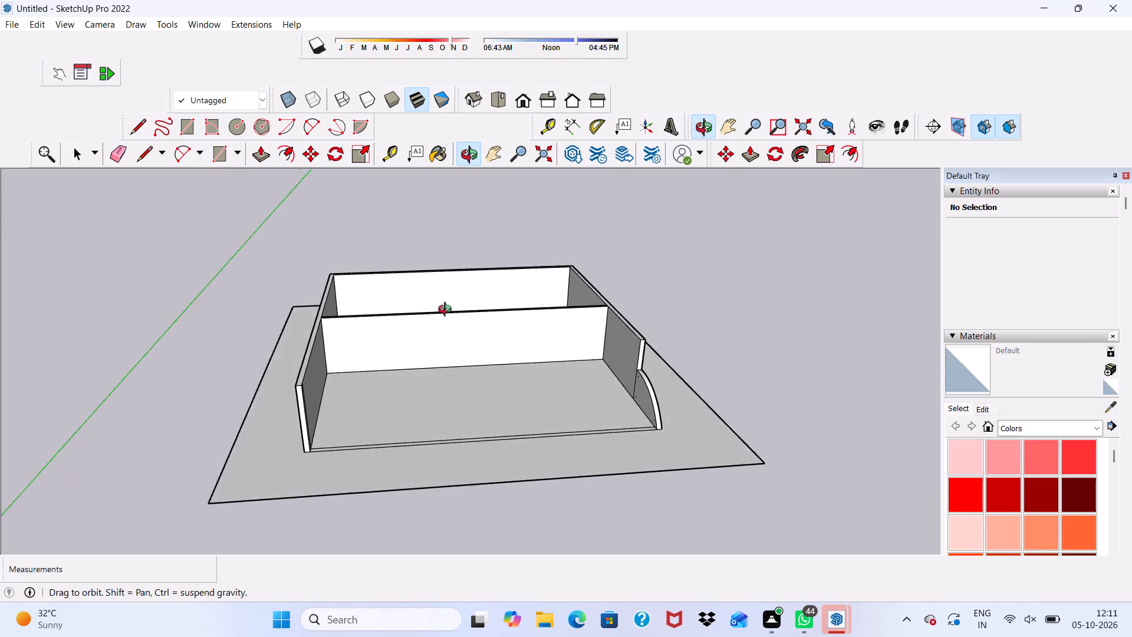
middle_click_drag(447, 311, 437, 297)
middle_click(437, 295)
middle_click_drag(435, 289, 432, 275)
scroll(471, 366, "up", 8)
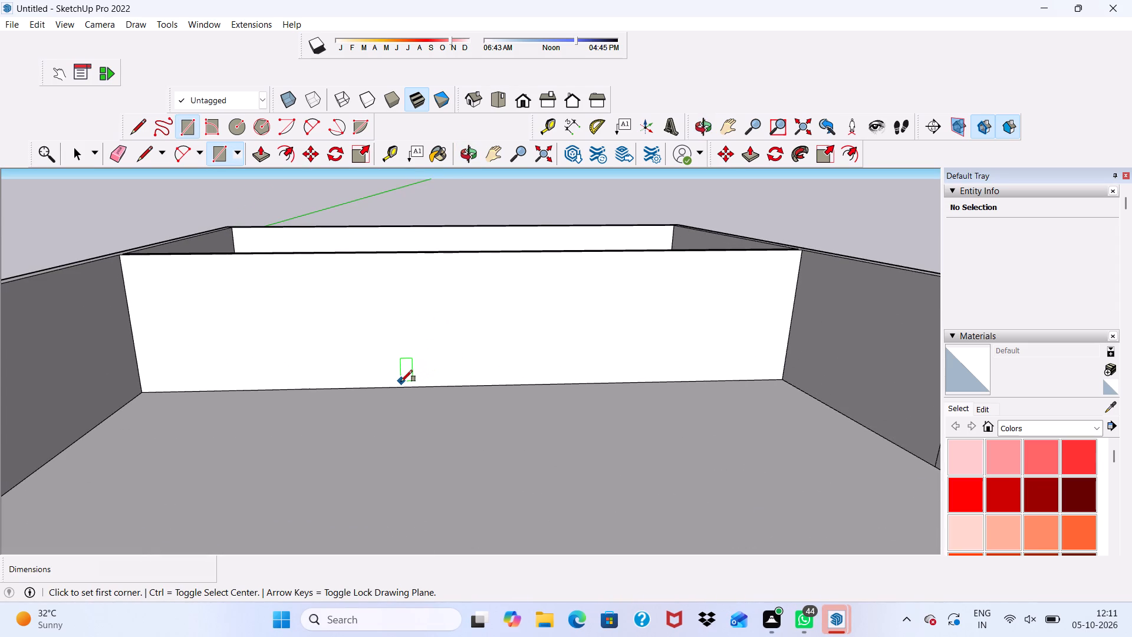
left_click(398, 386)
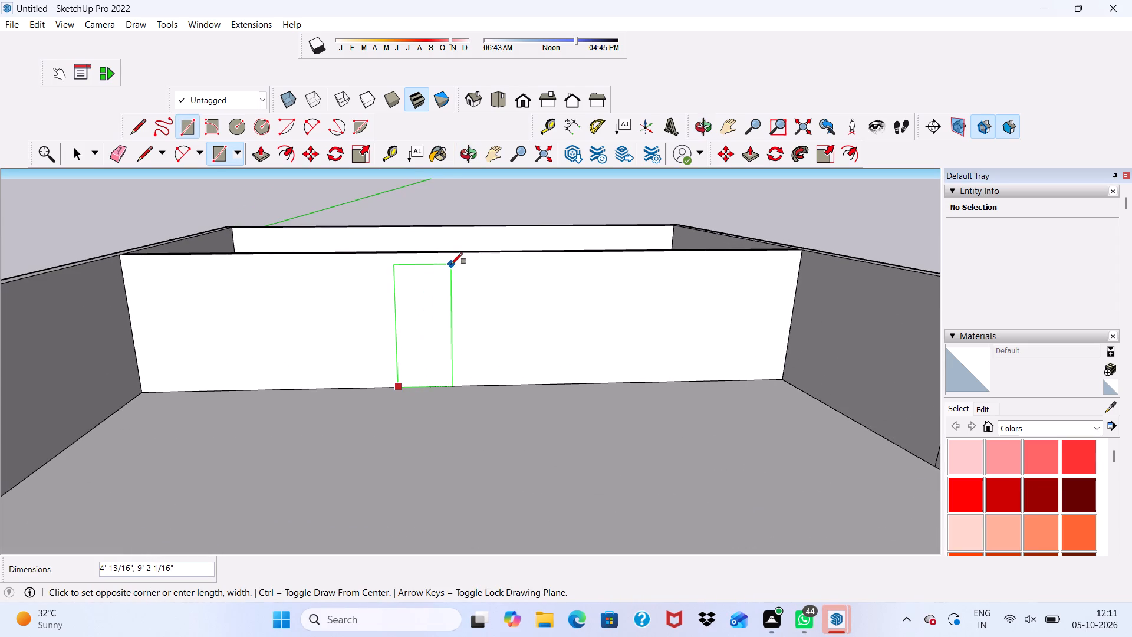
type("3',7'")
key("Return")
scroll(451, 264, "up", 1)
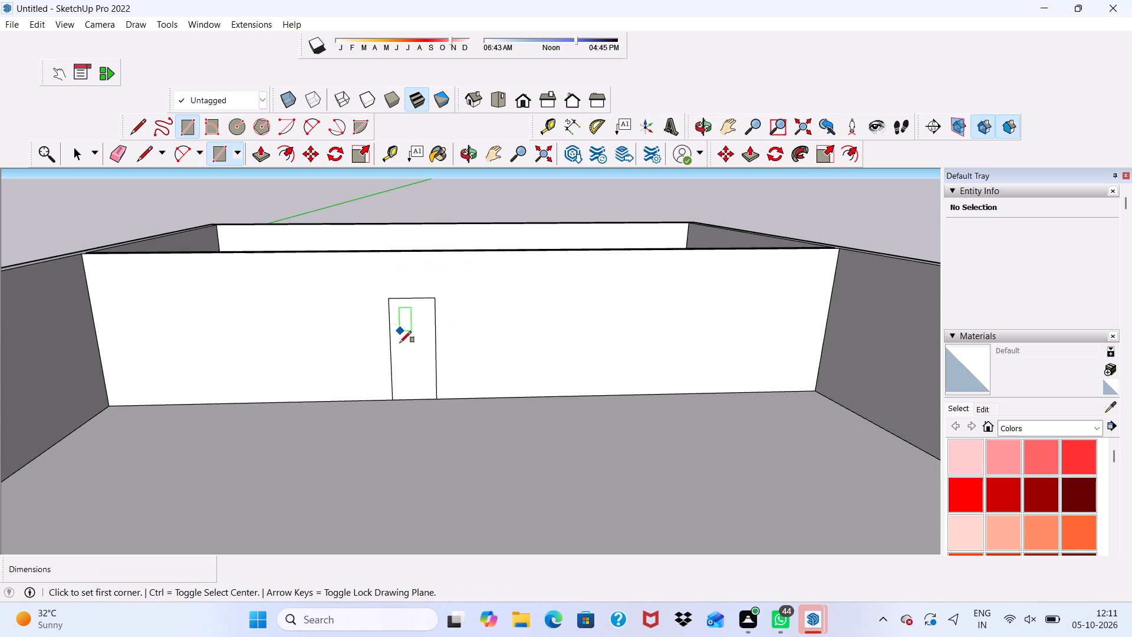
Draw a window rectangle about 2'6" wide and 5' tall on the cross wall, to the right of the door outline.
scroll(424, 367, "down", 3)
scroll(521, 362, "up", 4)
left_click(472, 288)
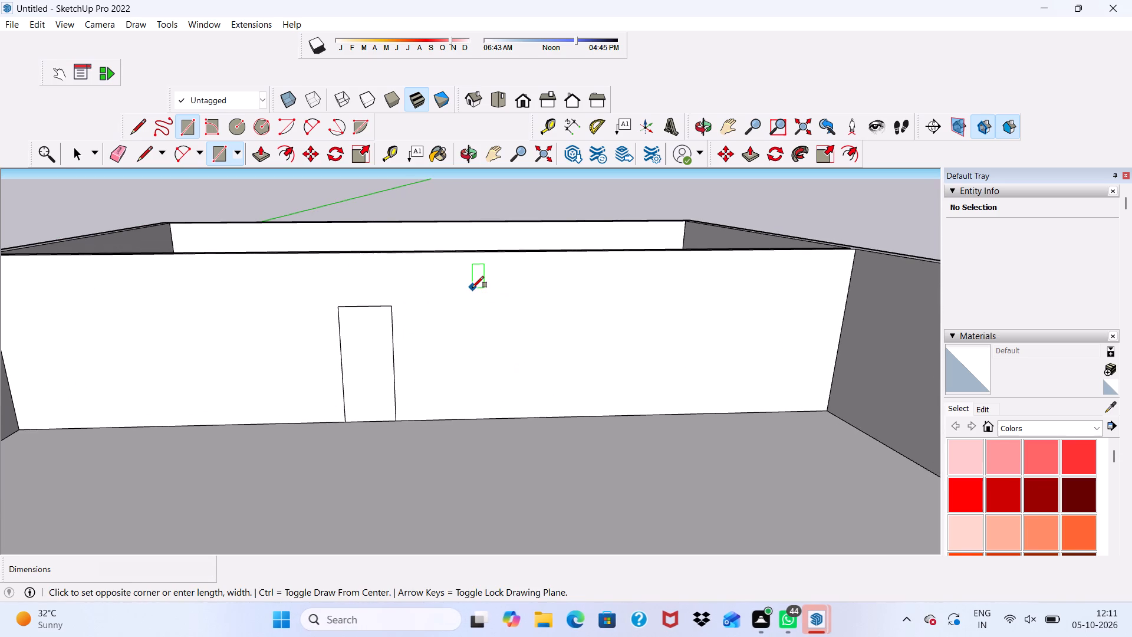
left_click(515, 372)
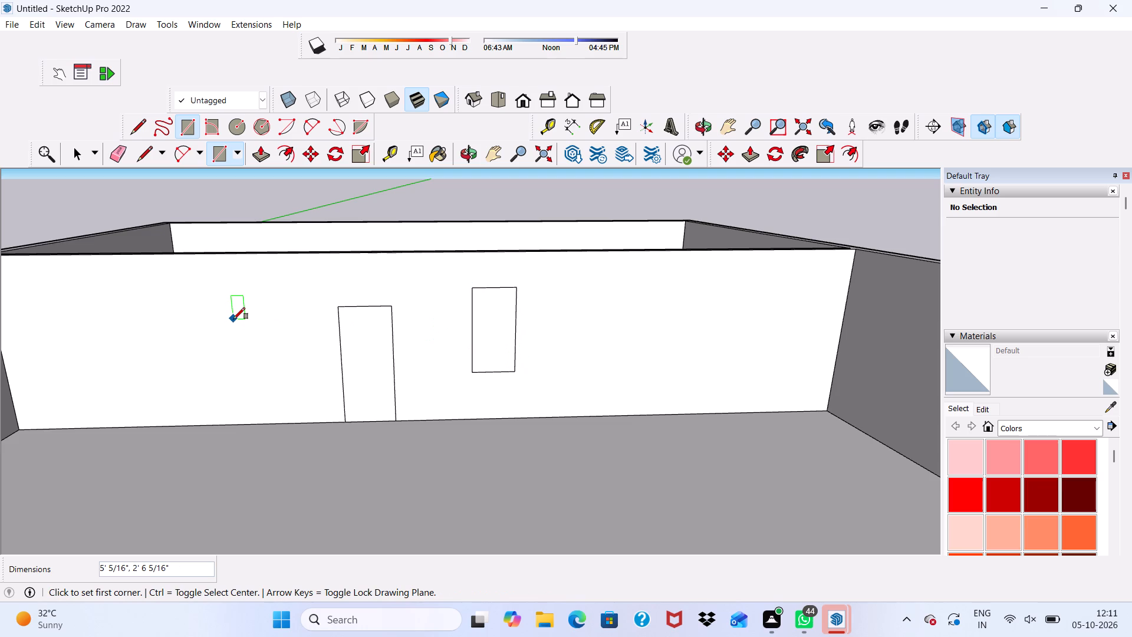
Draw a window rectangle about 2'4" wide and 4'11" tall on the cross wall, to the left of the door outline.
scroll(140, 300, "up", 1)
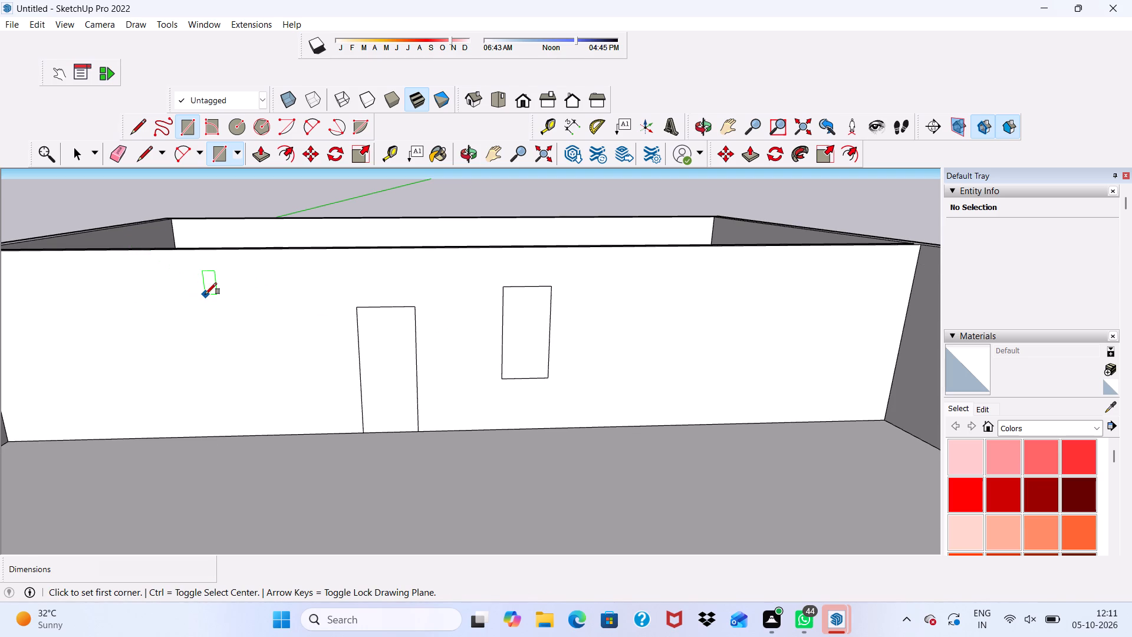
left_click(205, 294)
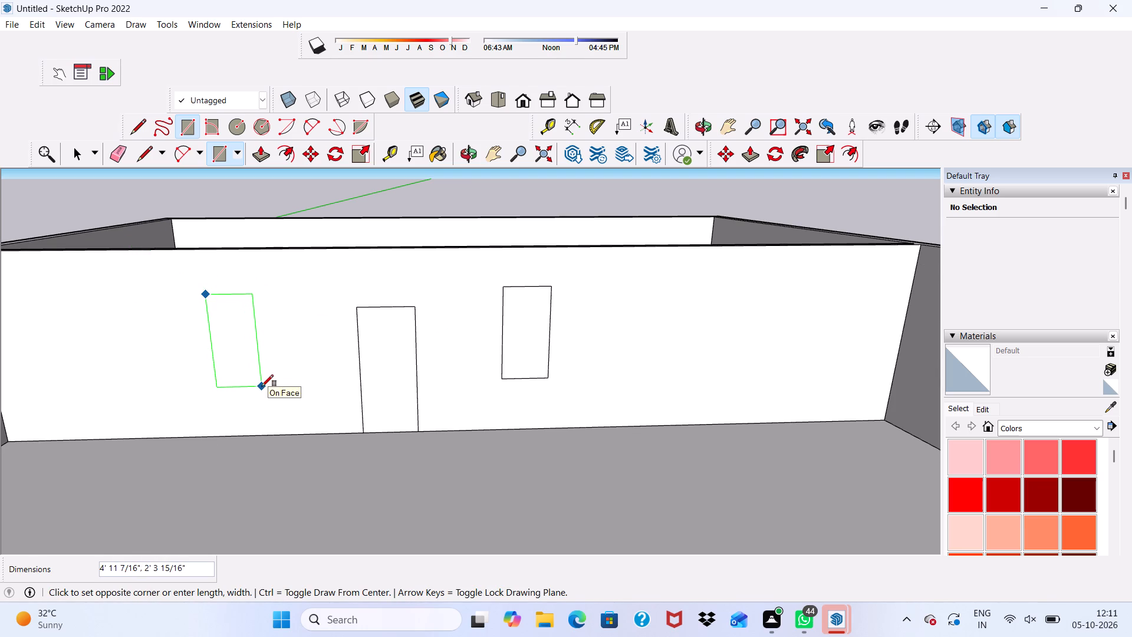
left_click(262, 386)
scroll(190, 313, "down", 5)
key("space")
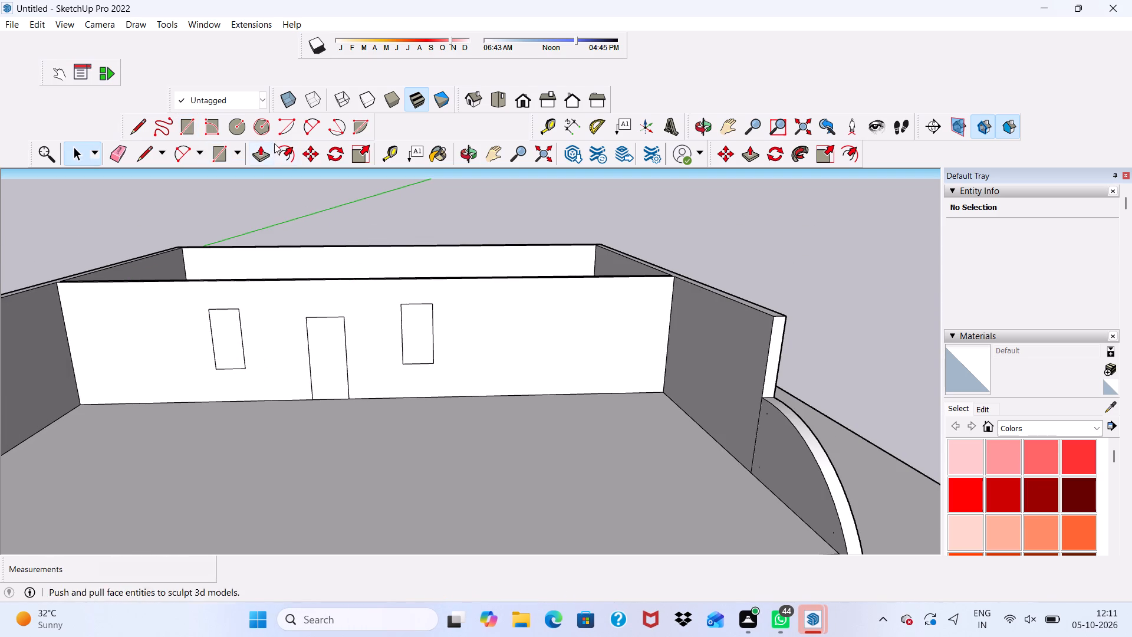
Offset the outline of the window left of the door outward by 3" to form a frame border.
left_click(282, 146)
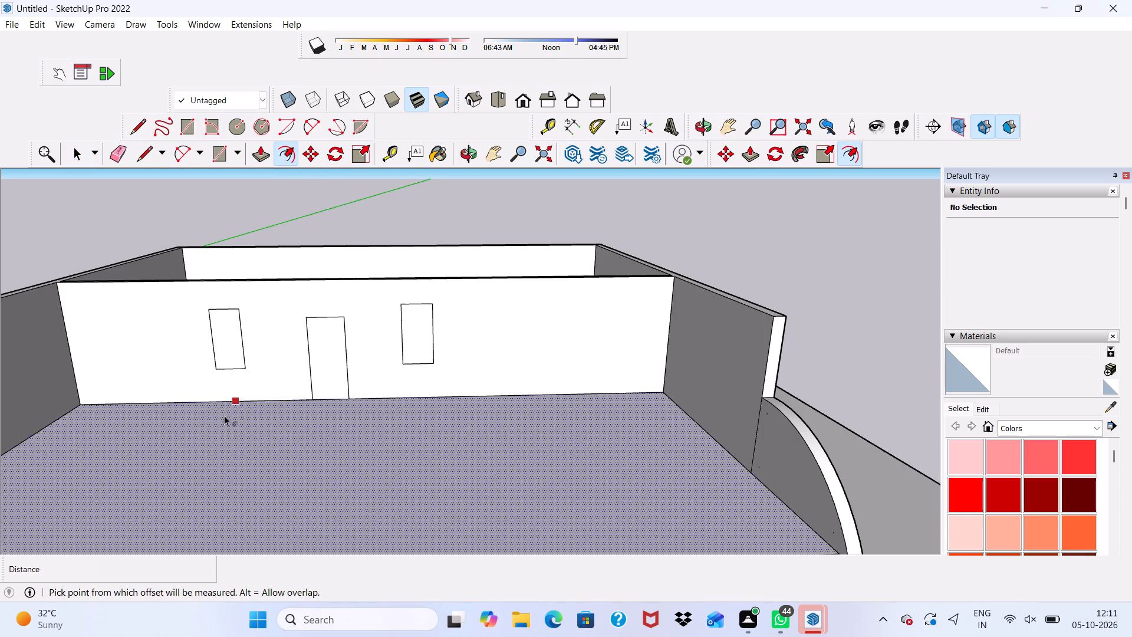
scroll(213, 382, "up", 6)
left_click(220, 333)
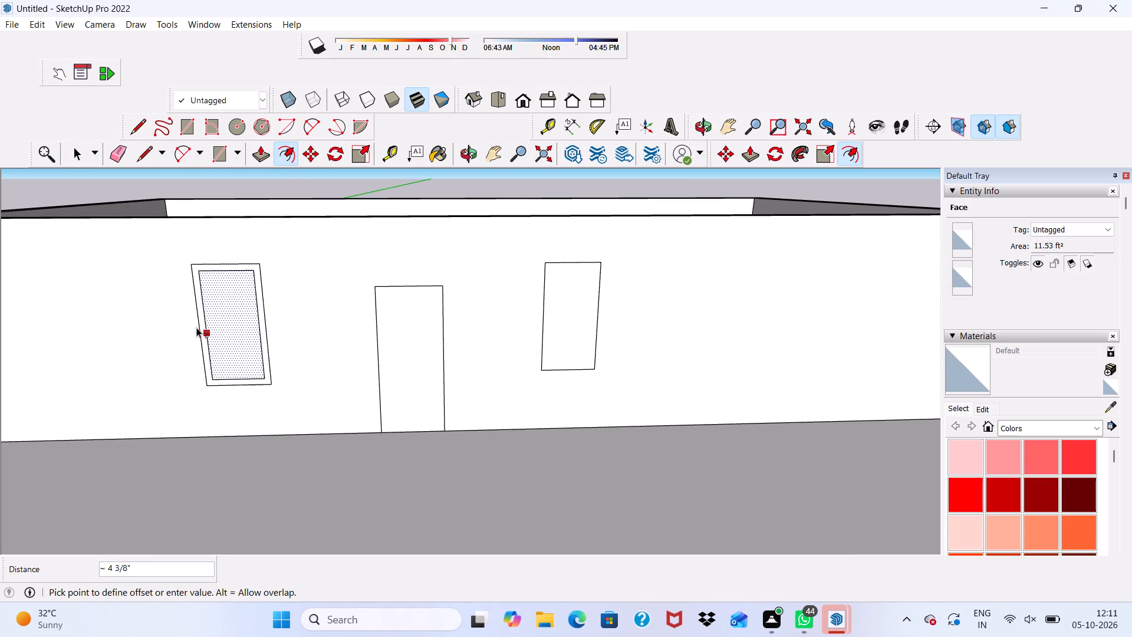
type("3\"")
key("Return")
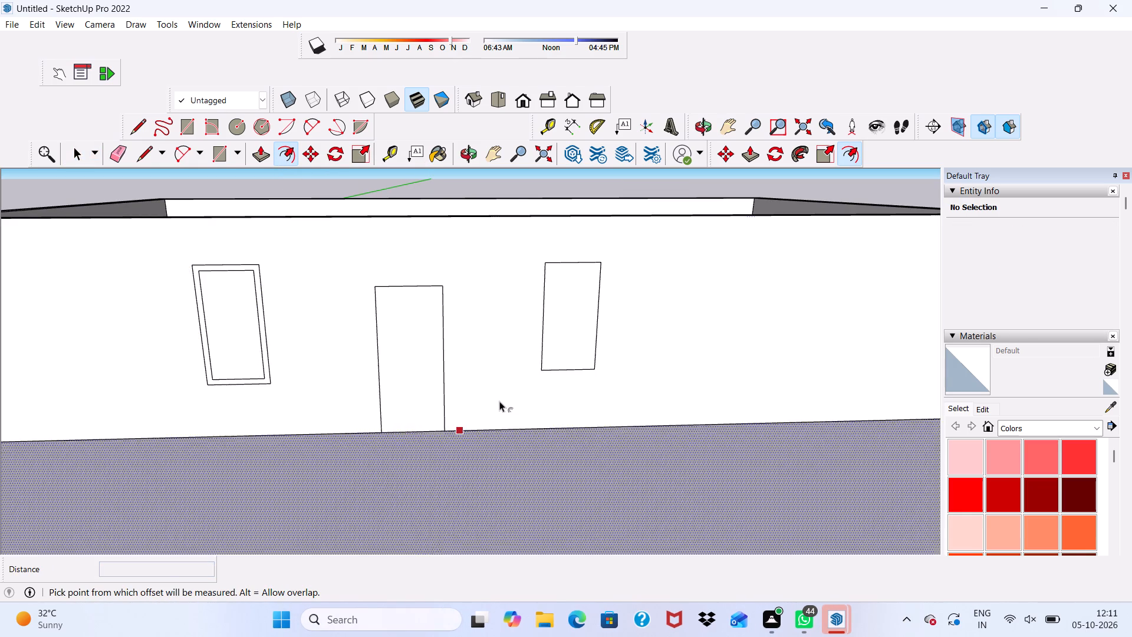
Offset the outline of the window right of the door outward by 3" to form a matching frame border.
left_click(549, 343)
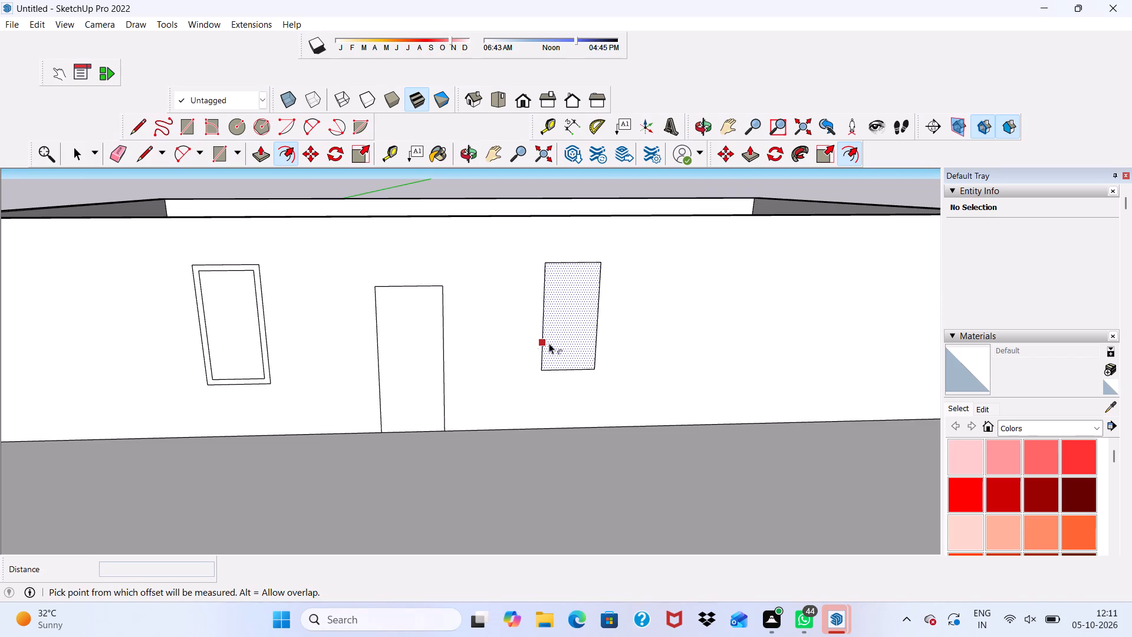
type("3\"")
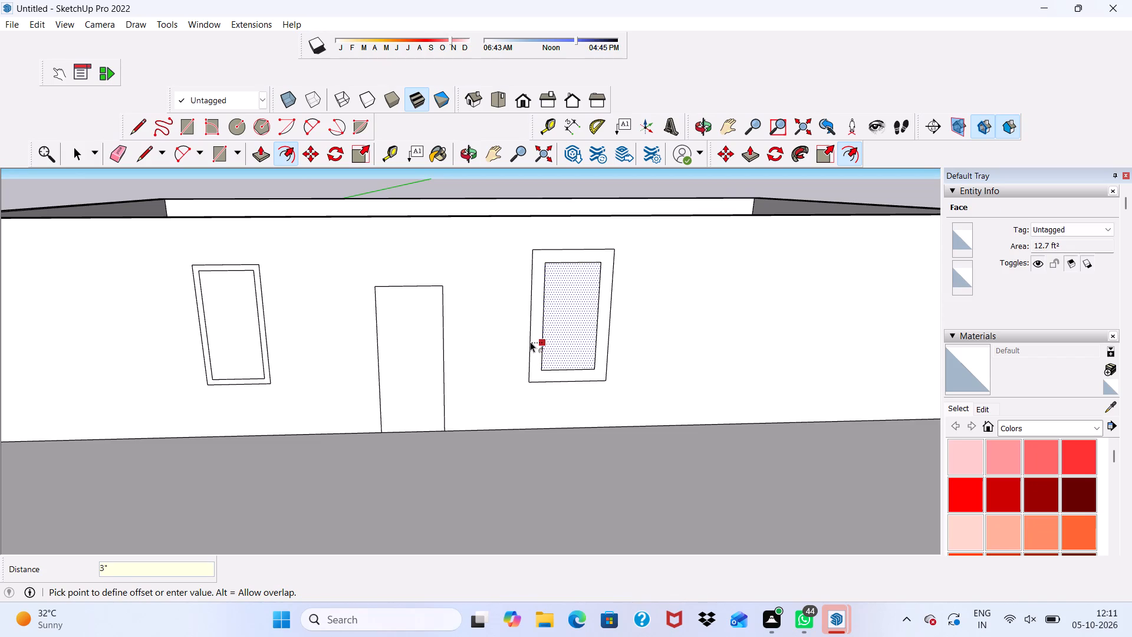
key("Return")
key("space")
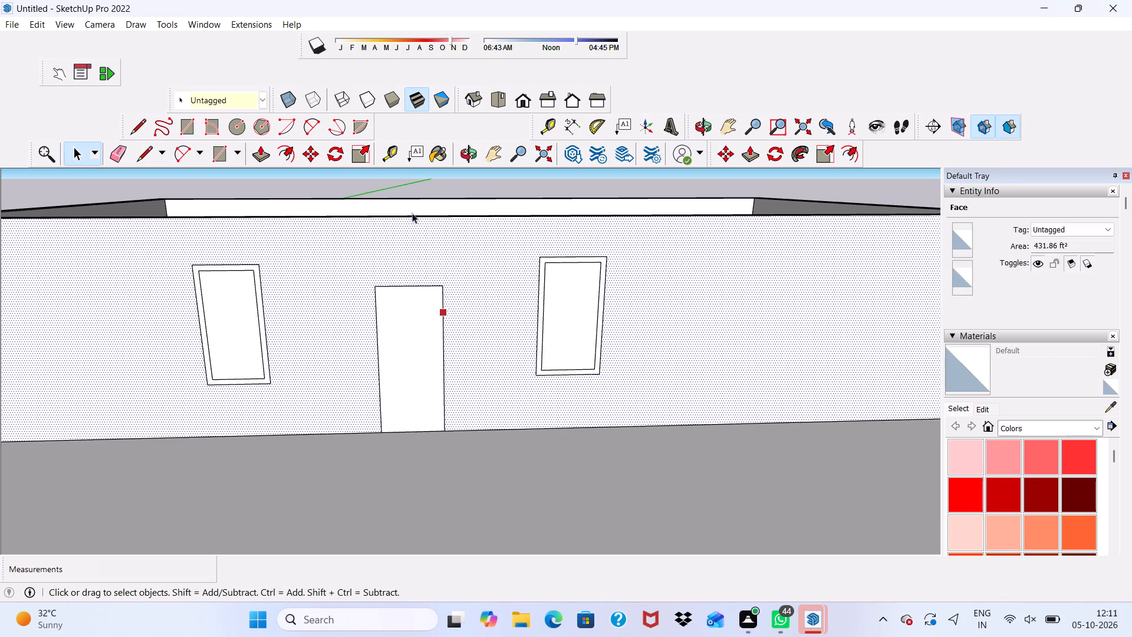
left_click(429, 185)
scroll(426, 187, "down", 6)
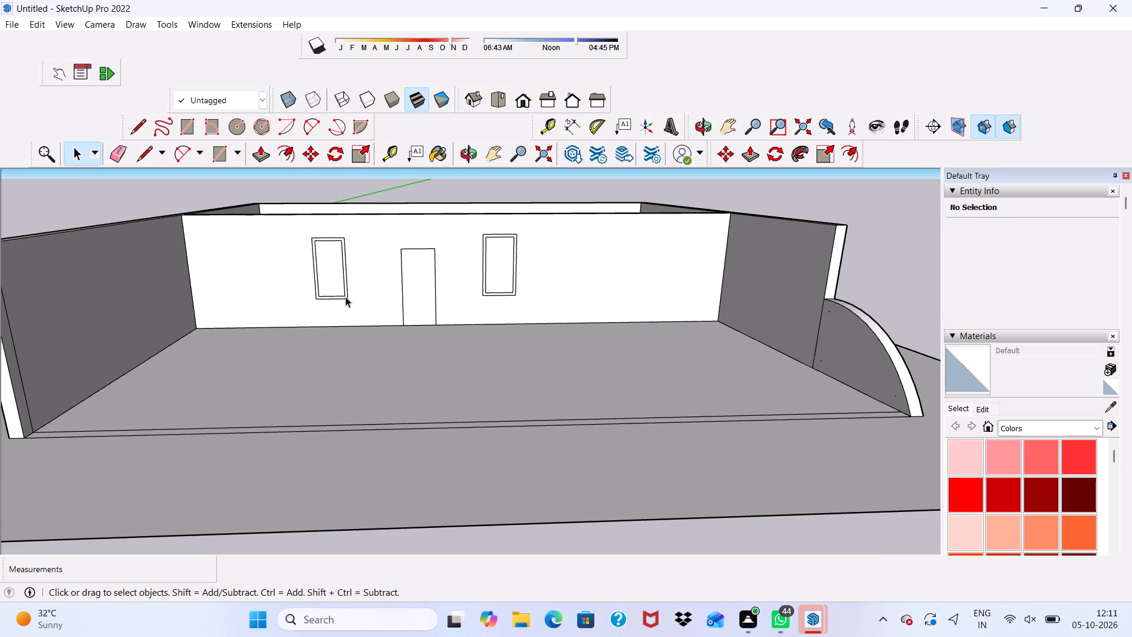
Pull the frame border of the window left of the door 3" out from the wall face.
key("space")
scroll(366, 265, "down", 4)
scroll(463, 232, "up", 8)
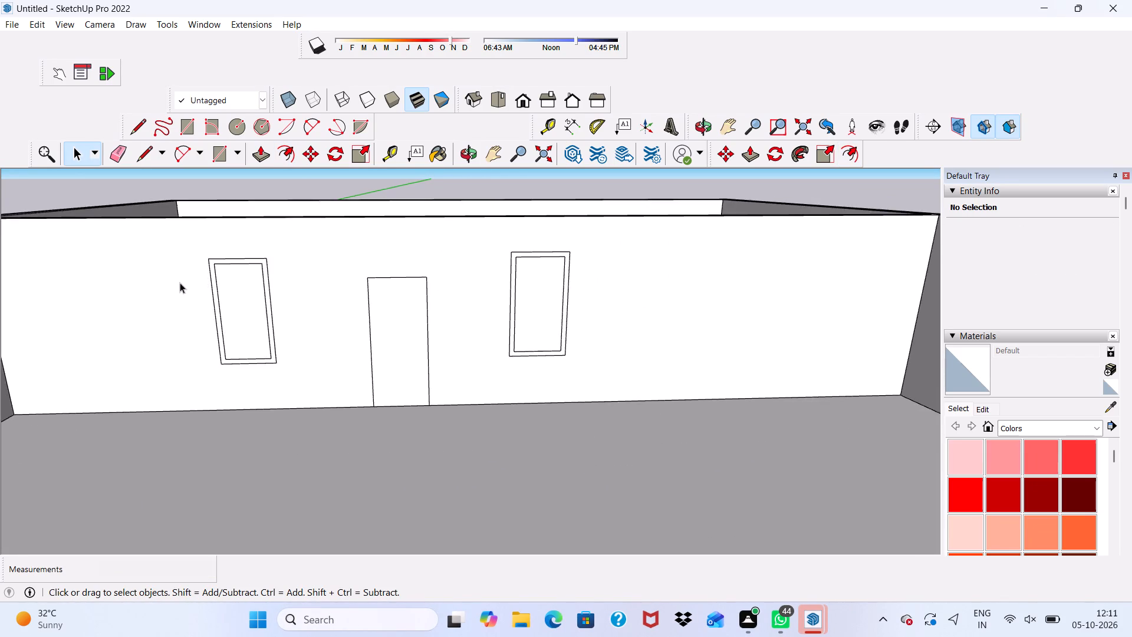
scroll(205, 292, "up", 8)
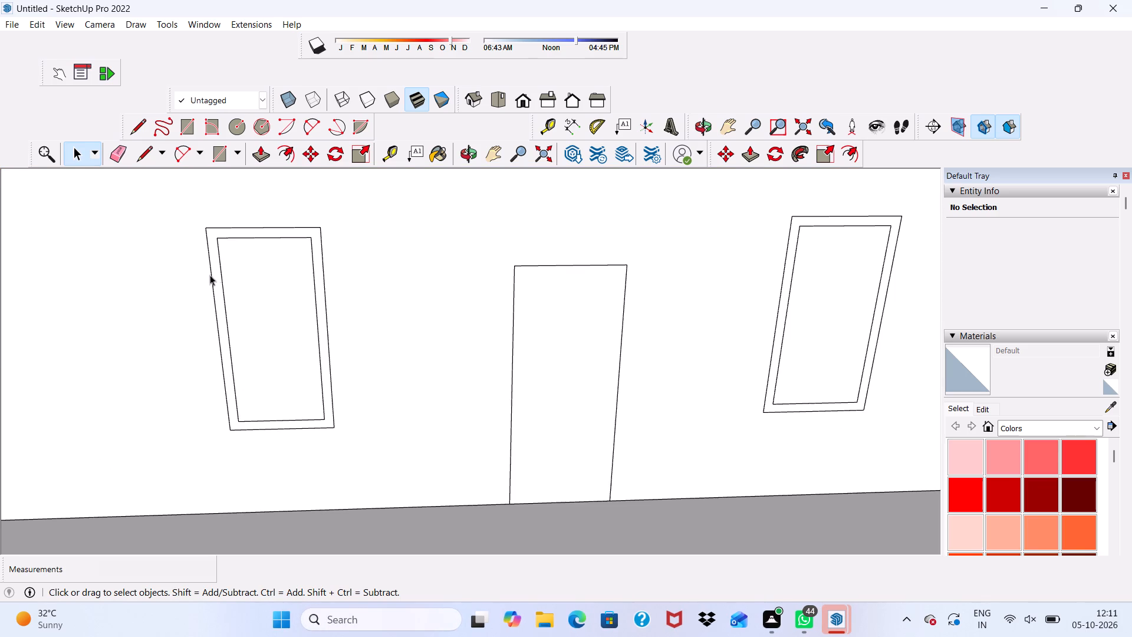
left_click(209, 247)
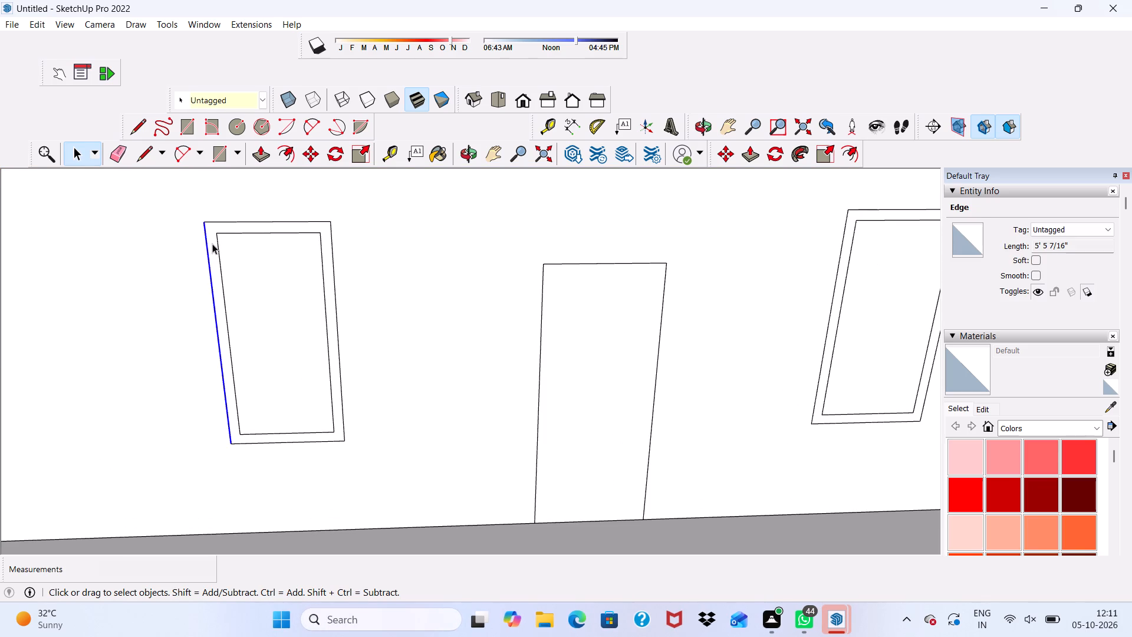
left_click(211, 245)
left_click(259, 150)
scroll(272, 213, "up", 1)
scroll(274, 239, "down", 1)
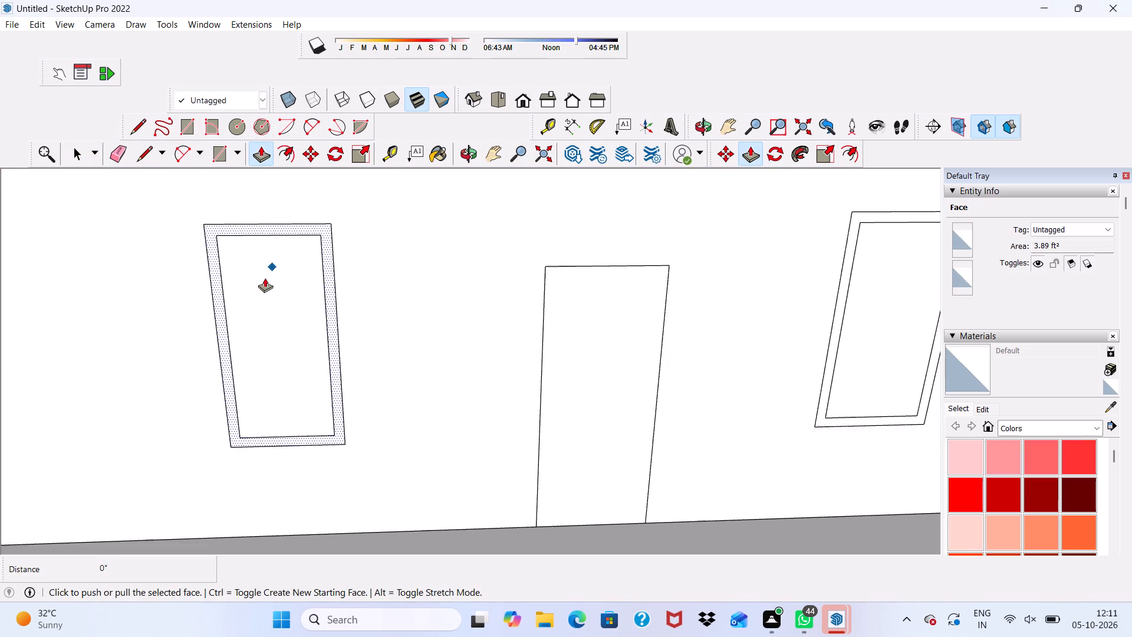
scroll(240, 287, "up", 4)
left_click(206, 286)
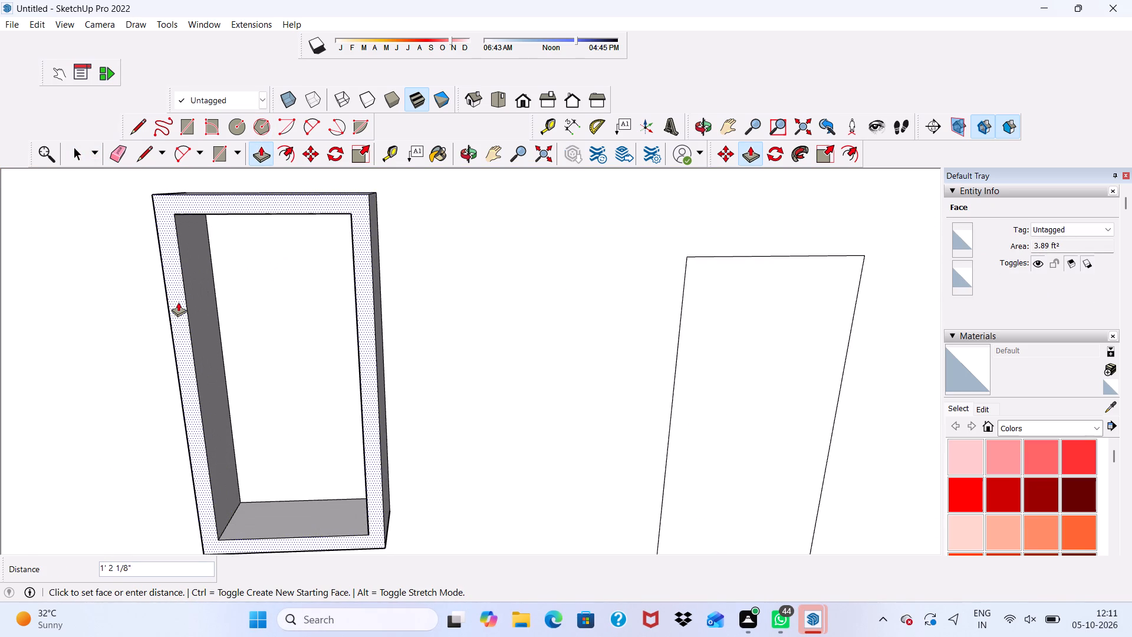
type("3\"")
key("Return")
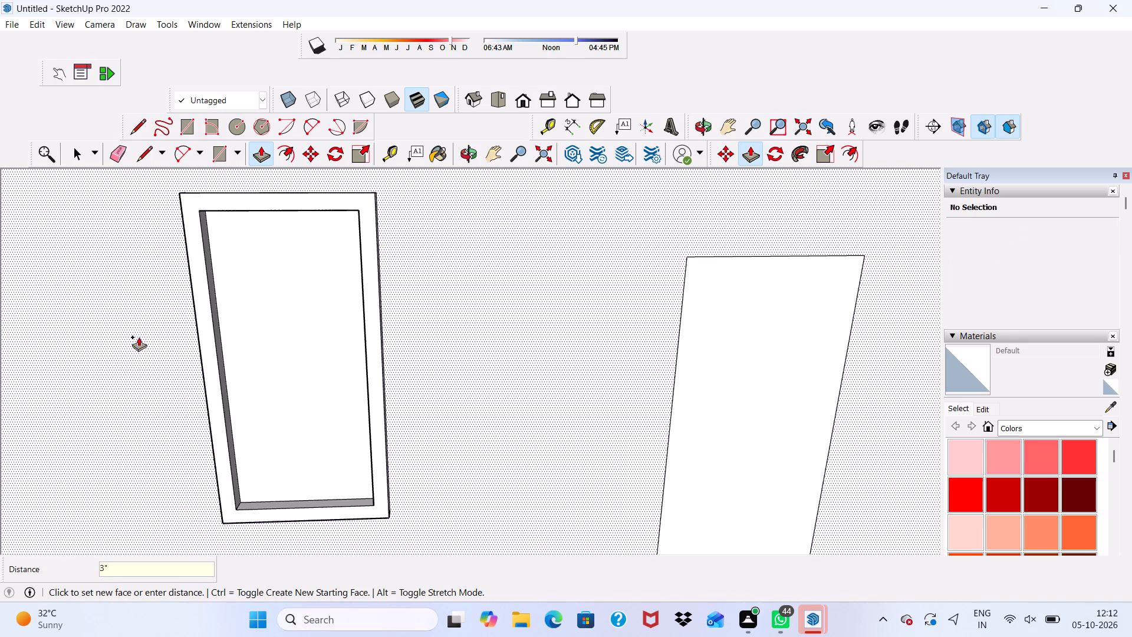
Pull the frame border of the window right of the door 3" out from the wall face.
scroll(167, 301, "down", 5)
scroll(169, 327, "up", 1)
scroll(172, 341, "down", 4)
scroll(289, 382, "up", 1)
scroll(294, 386, "down", 3)
scroll(660, 312, "up", 9)
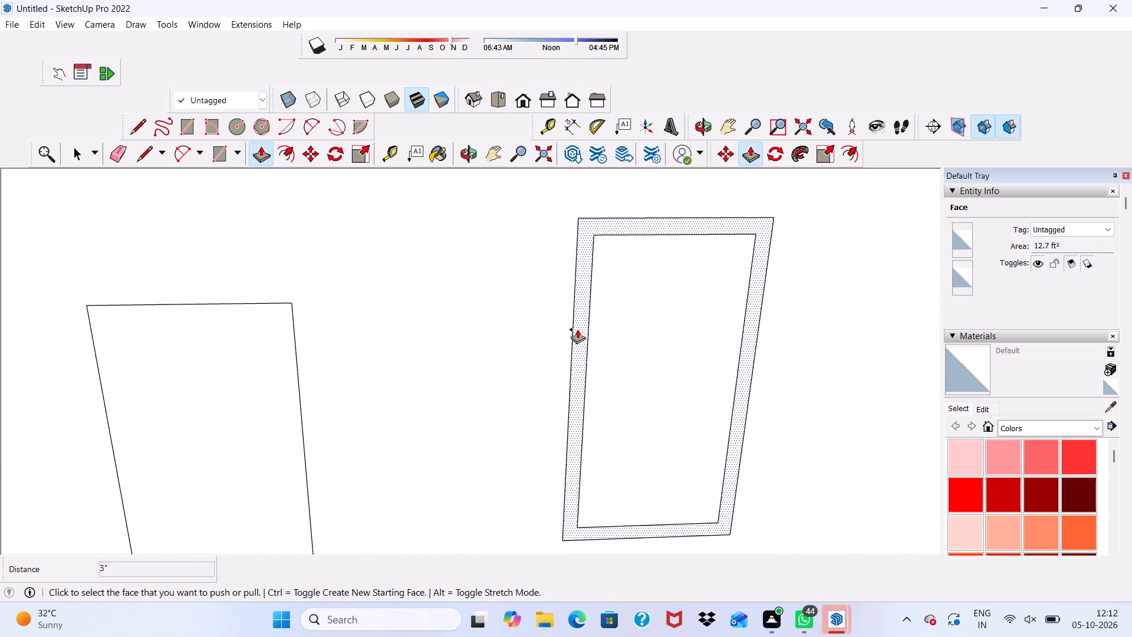
left_click(575, 333)
type("3\"")
key("Return")
key("space")
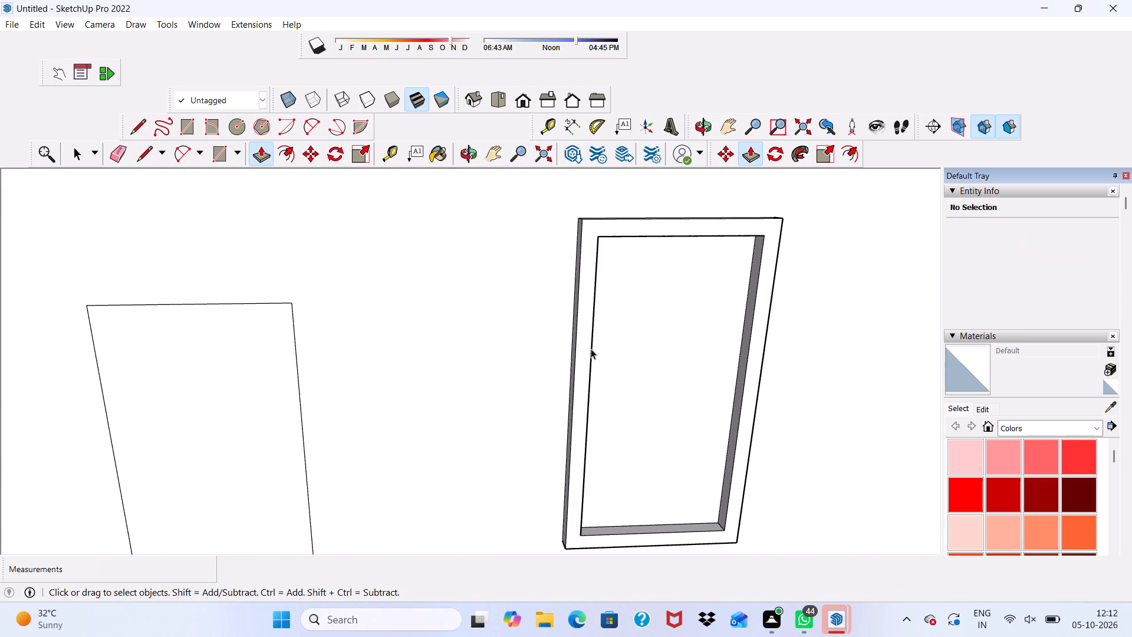
Examine the cross wall's window frames and door outline up close, from the front, and within the whole floor from above.
scroll(591, 349, "down", 10)
middle_click_drag(522, 372, 462, 337)
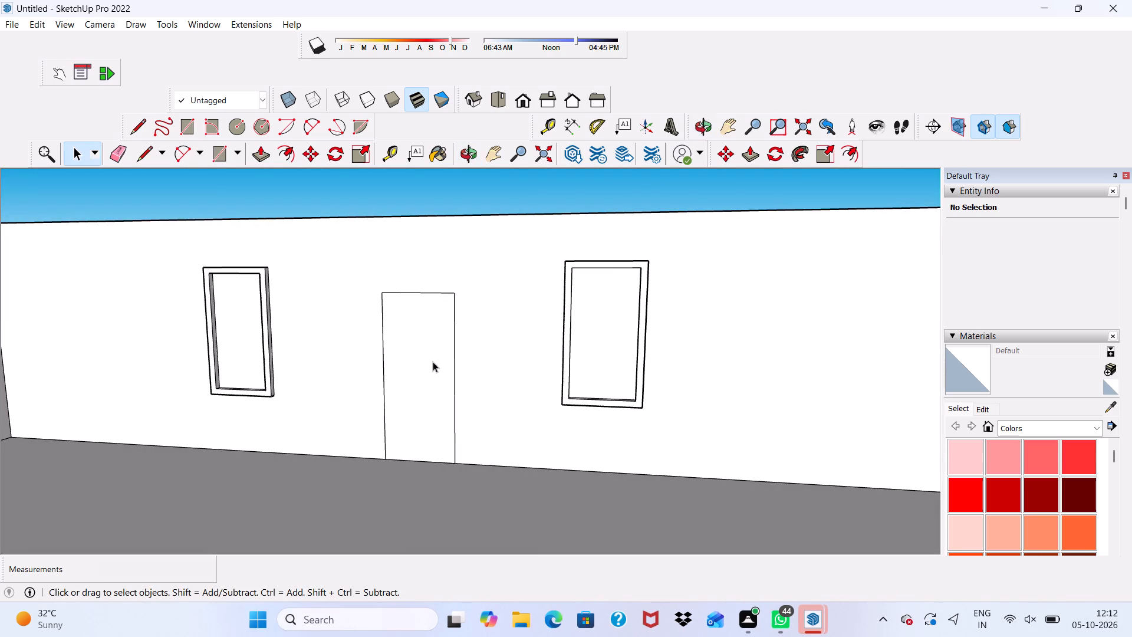
scroll(404, 389, "up", 2)
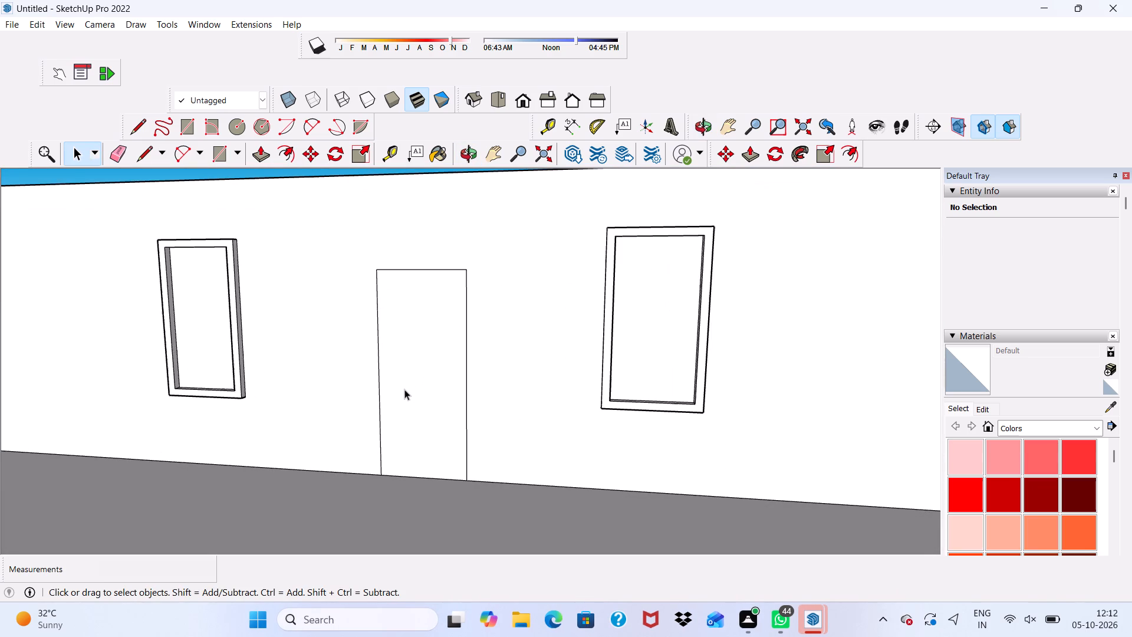
scroll(404, 389, "up", 5)
scroll(404, 389, "down", 10)
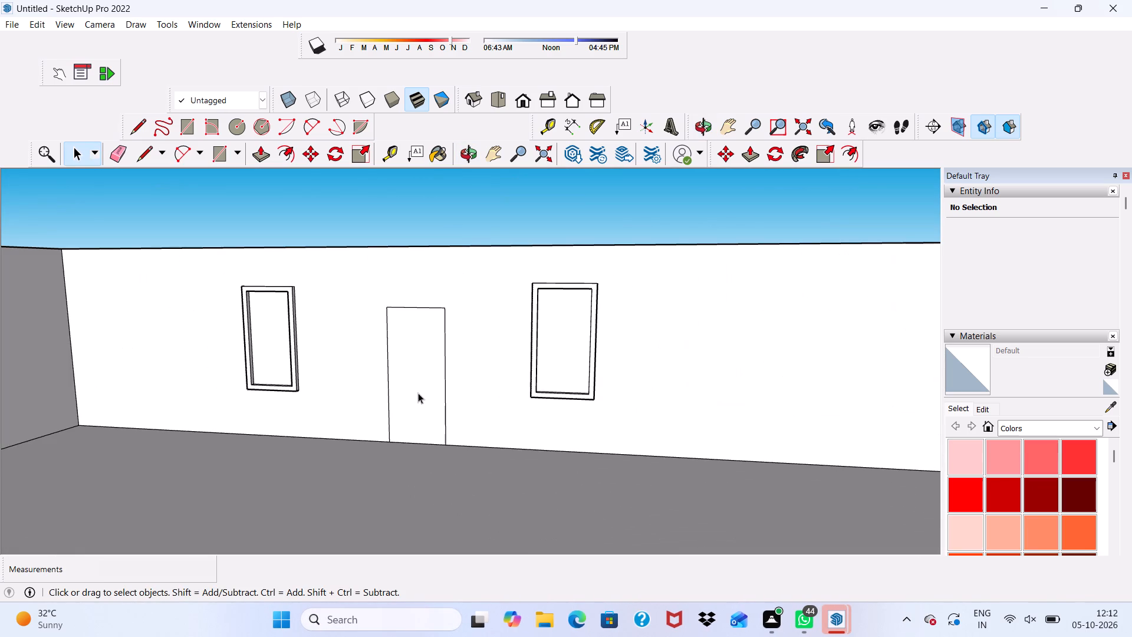
middle_click_drag(425, 395, 504, 390)
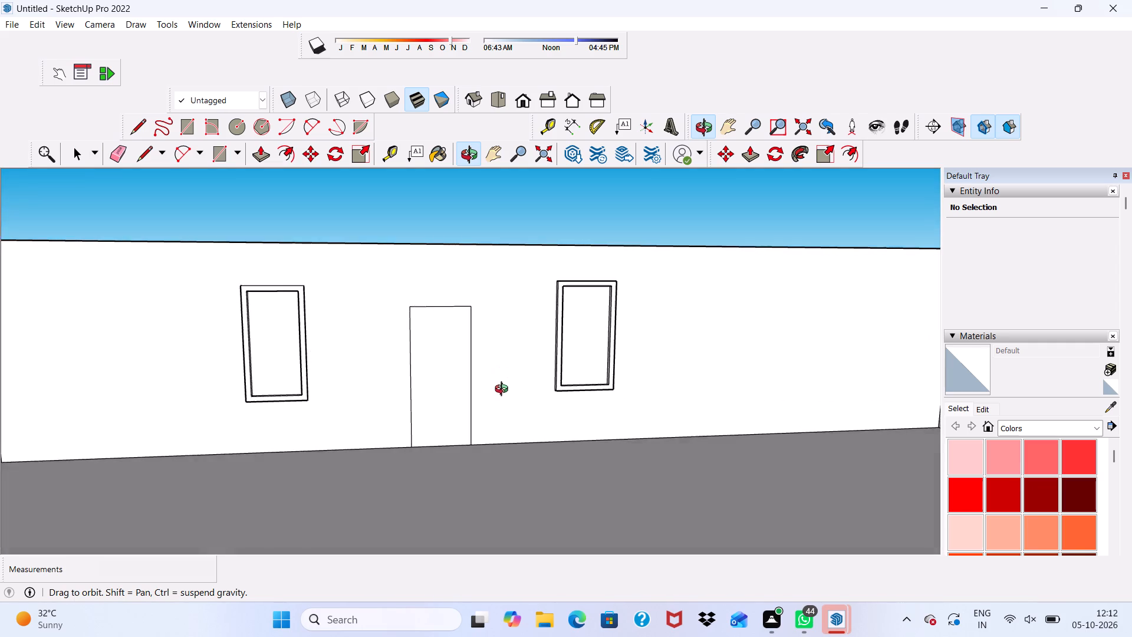
middle_click_drag(504, 390, 472, 319)
middle_click_drag(472, 321, 459, 340)
scroll(425, 354, "down", 7)
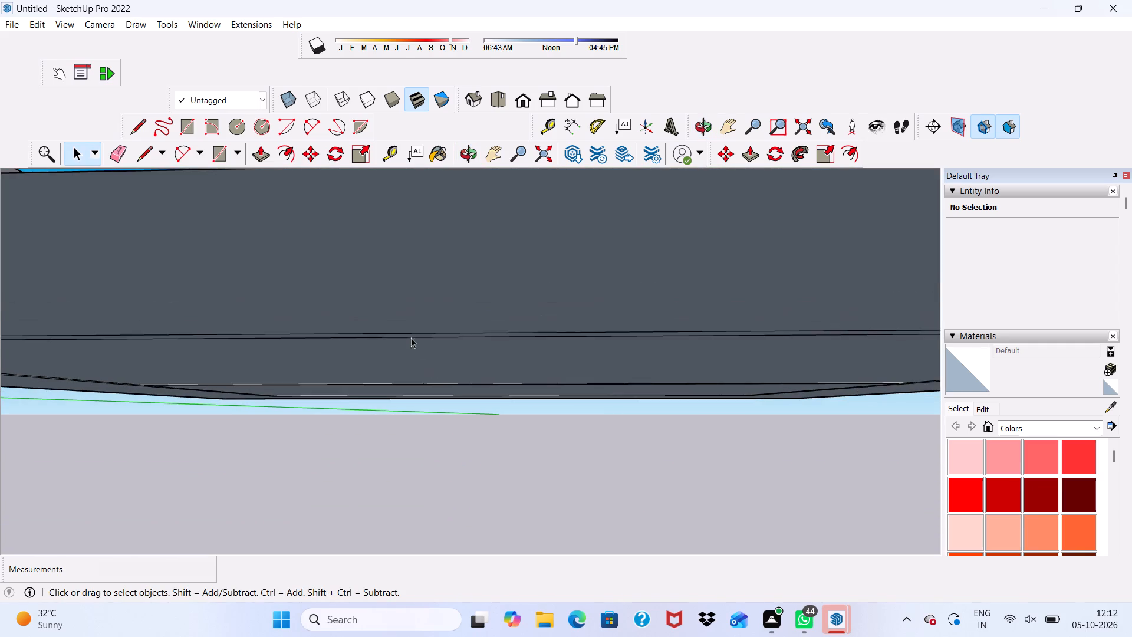
scroll(411, 337, "down", 3)
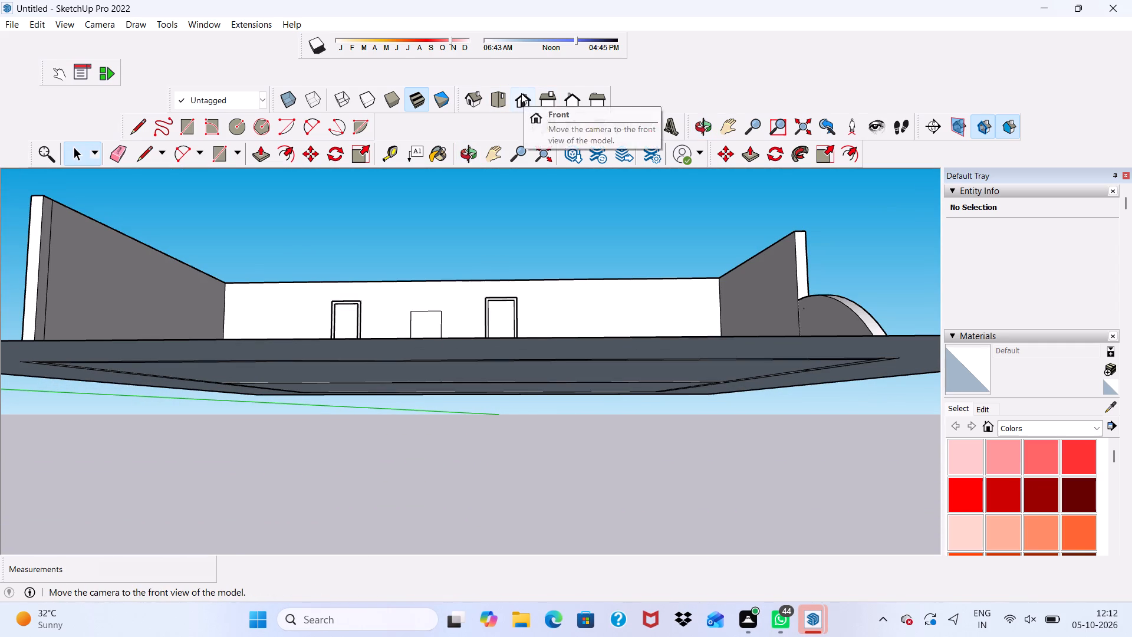
left_click(521, 93)
scroll(482, 313, "up", 3)
scroll(481, 313, "down", 5)
middle_click_drag(481, 313, 478, 469)
middle_click(478, 469)
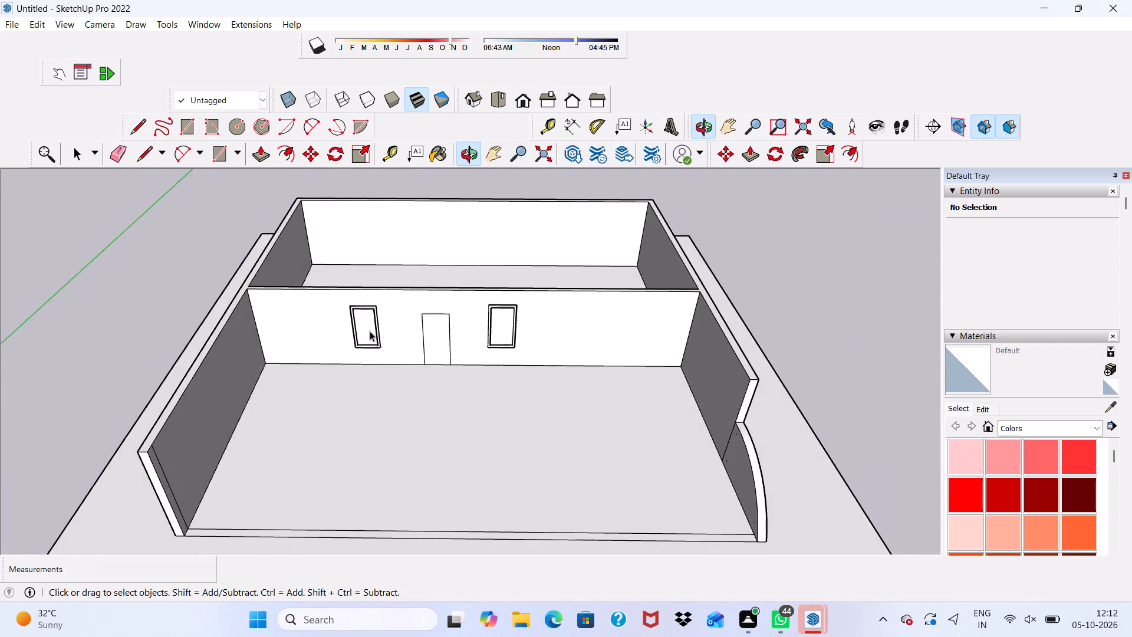
scroll(364, 326, "down", 11)
scroll(337, 290, "up", 7)
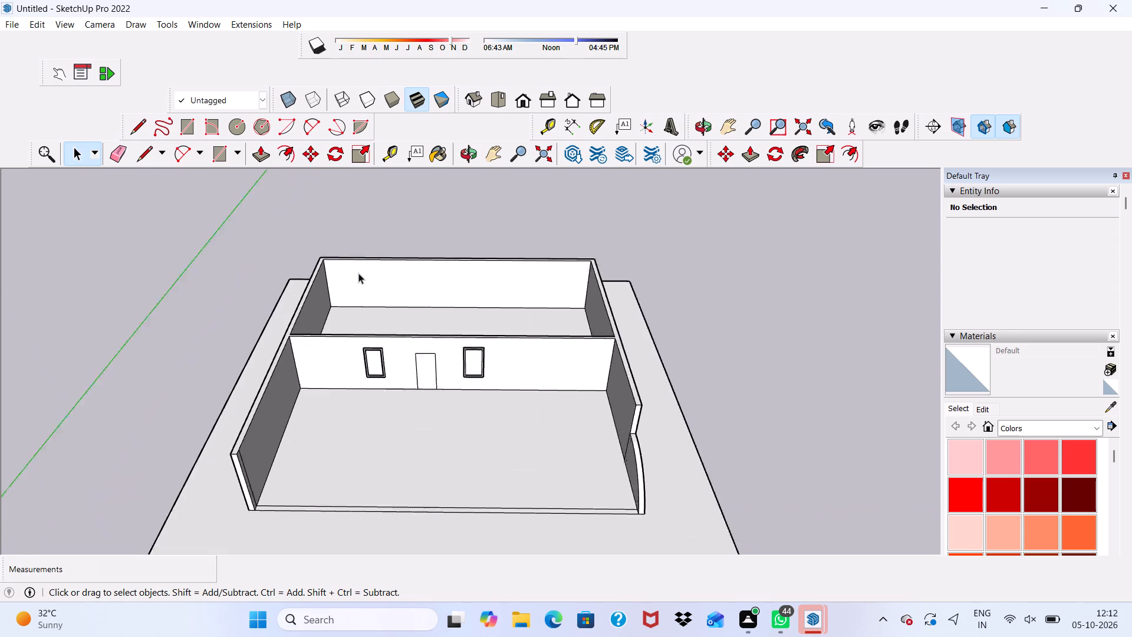
scroll(358, 273, "up", 8)
scroll(370, 261, "down", 5)
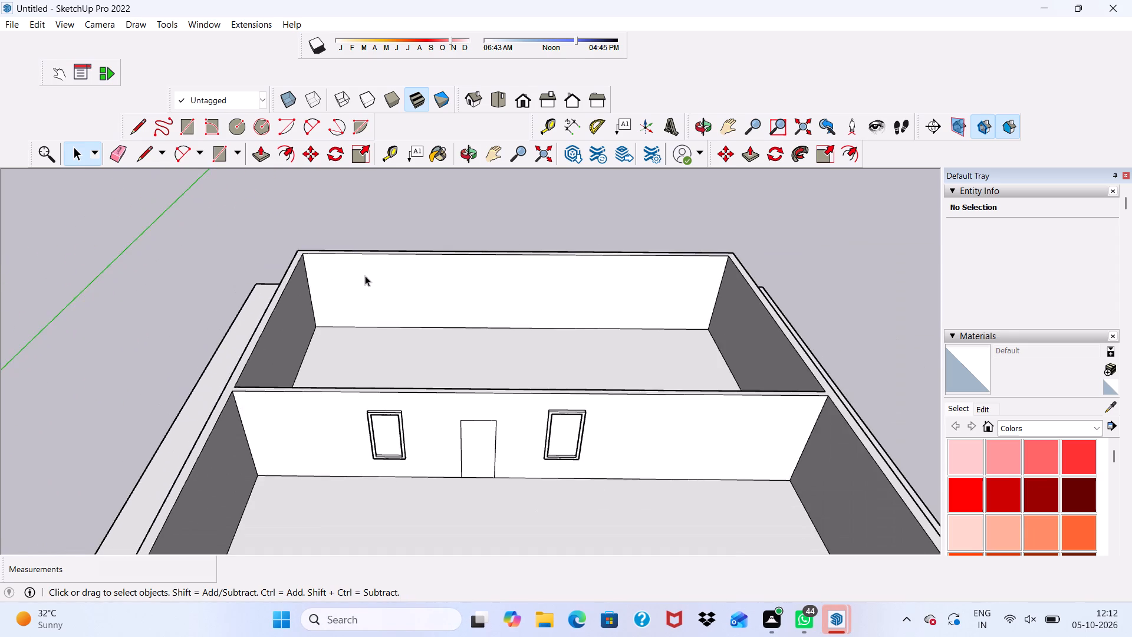
scroll(365, 275, "down", 5)
middle_click_drag(365, 275, 340, 329)
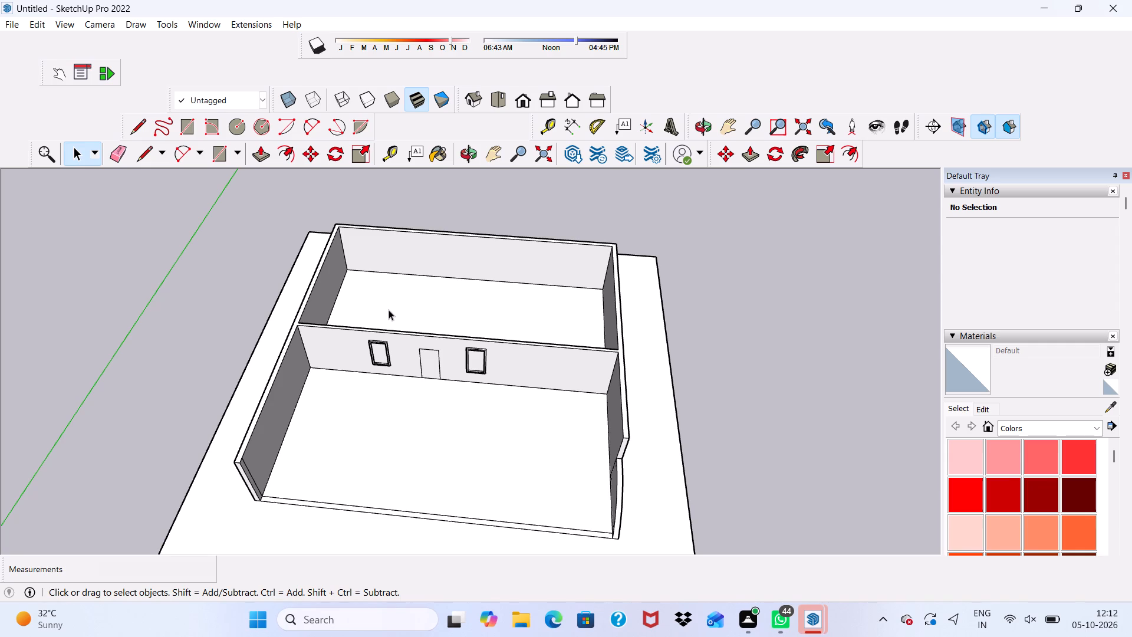
Examine the ground-floor walls and the cross wall's door and window frames from above and from several sides.
scroll(389, 310, "down", 4)
scroll(447, 311, "up", 4)
scroll(356, 324, "up", 1)
scroll(415, 231, "down", 2)
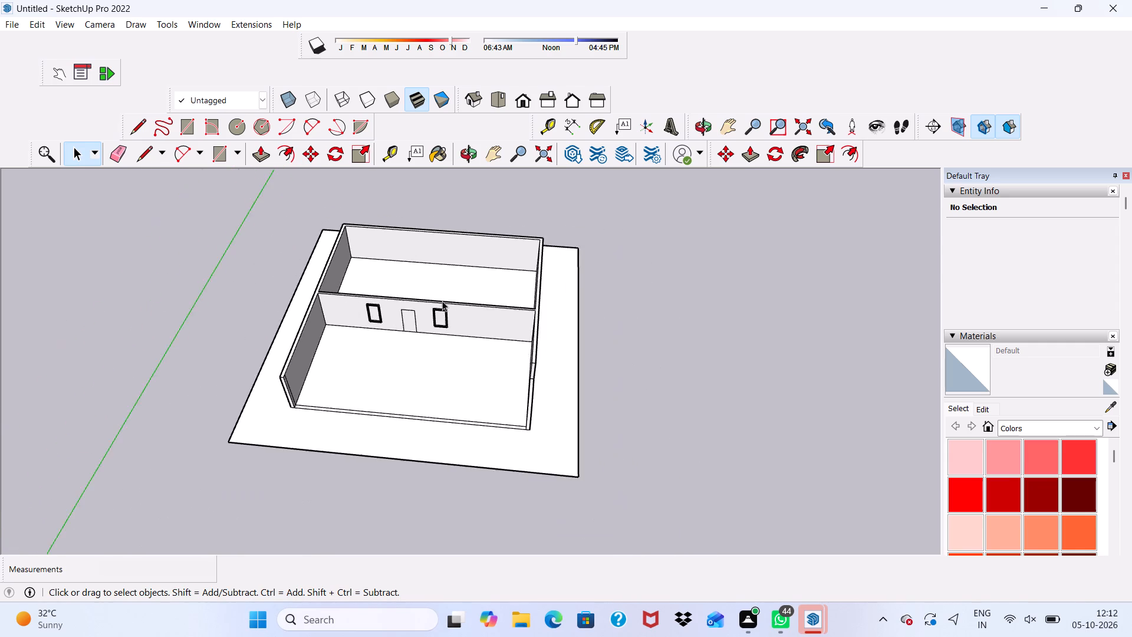
scroll(442, 301, "down", 5)
middle_click_drag(452, 316, 535, 248)
middle_click(534, 248)
scroll(420, 252, "up", 2)
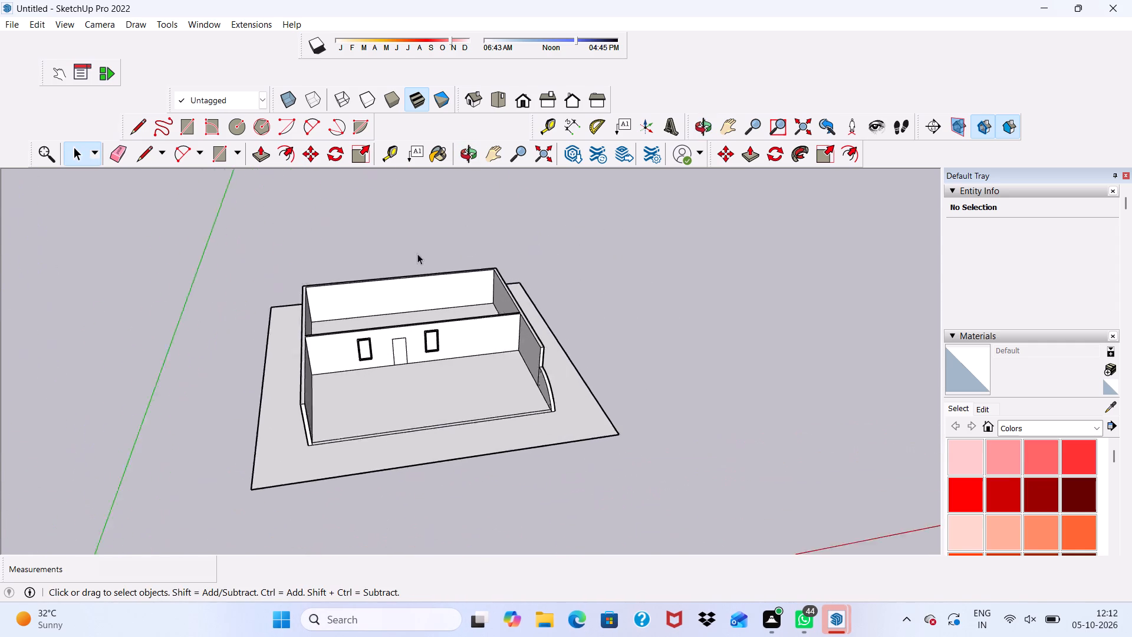
scroll(417, 254, "up", 2)
scroll(369, 276, "up", 5)
scroll(369, 276, "down", 4)
scroll(427, 299, "up", 4)
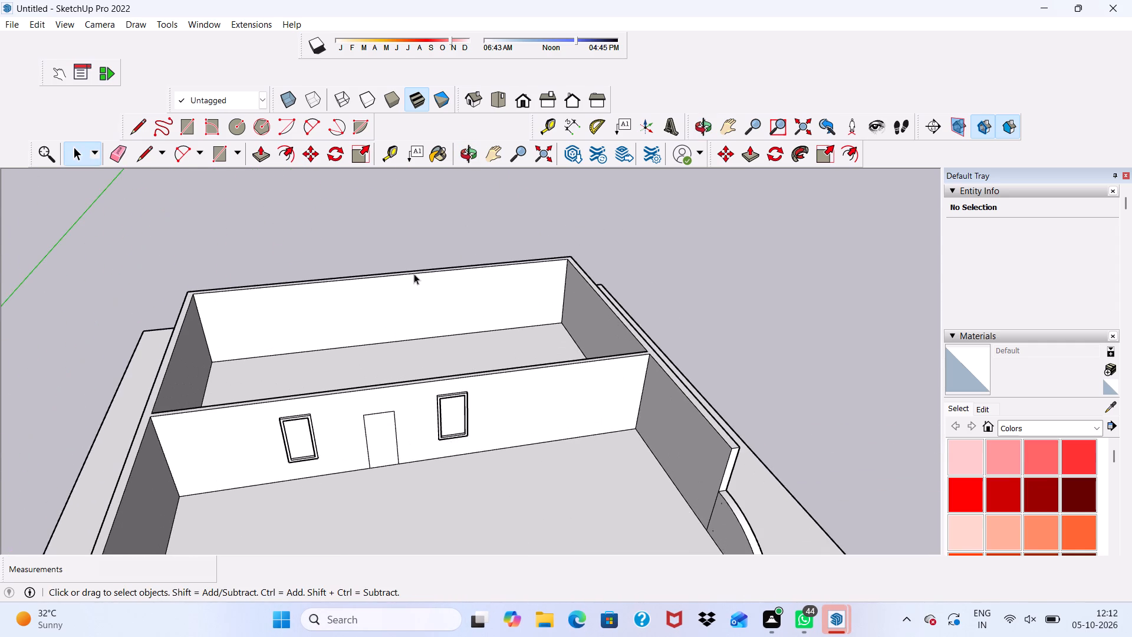
scroll(343, 232, "down", 10)
middle_click_drag(410, 274, 298, 284)
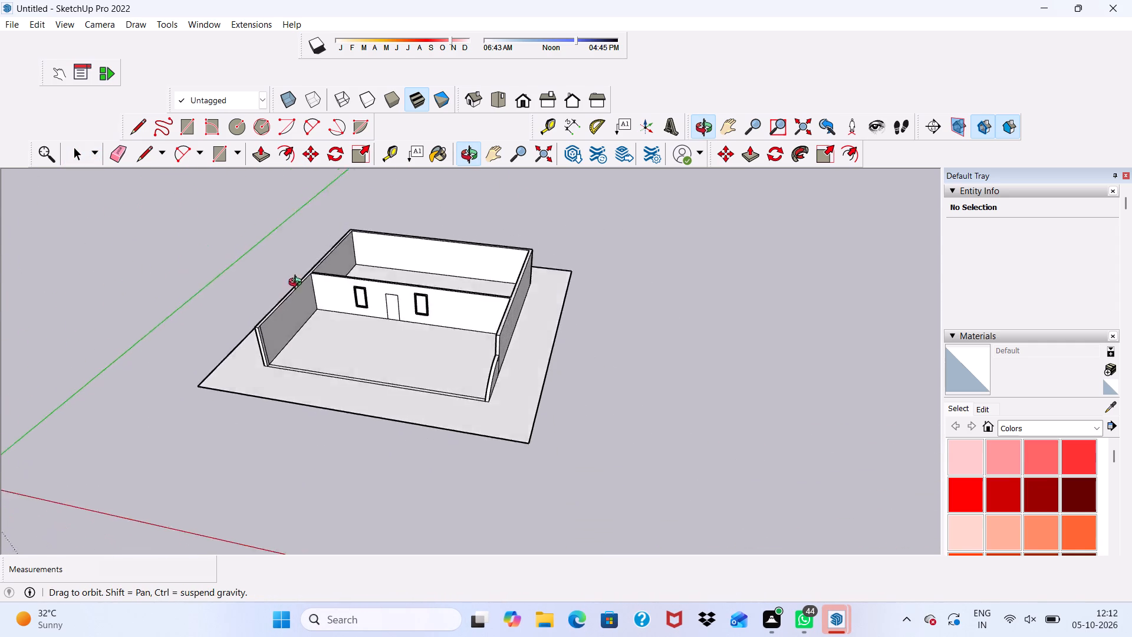
middle_click_drag(298, 284, 307, 267)
middle_click_drag(314, 262, 343, 234)
scroll(348, 233, "up", 10)
scroll(333, 293, "down", 2)
middle_click_drag(358, 303, 383, 398)
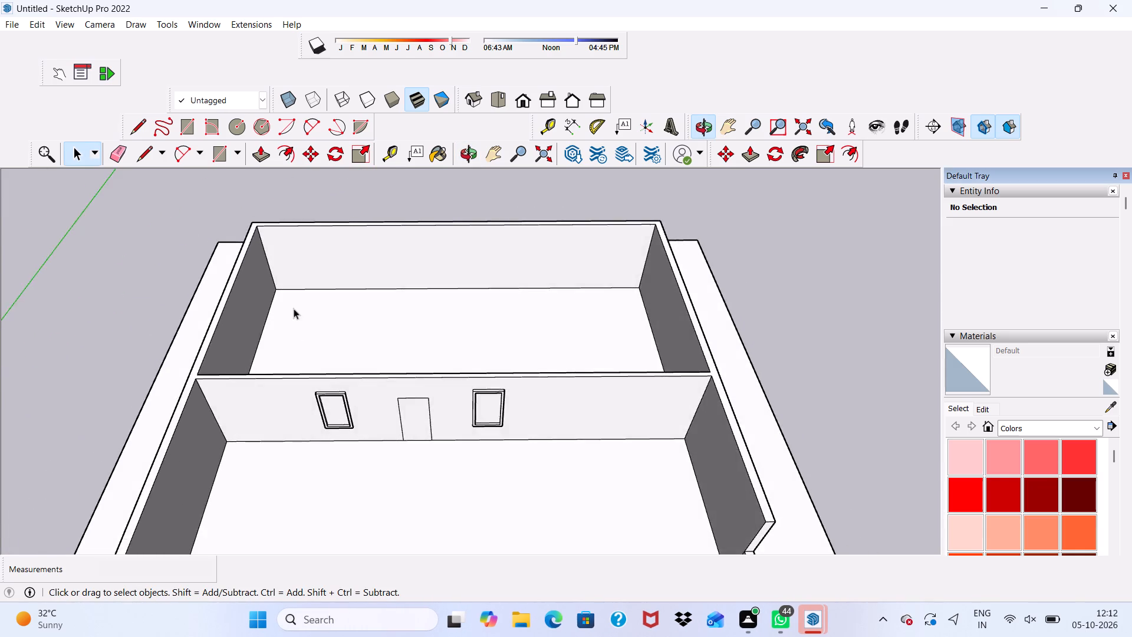
scroll(294, 308, "down", 11)
scroll(333, 264, "up", 3)
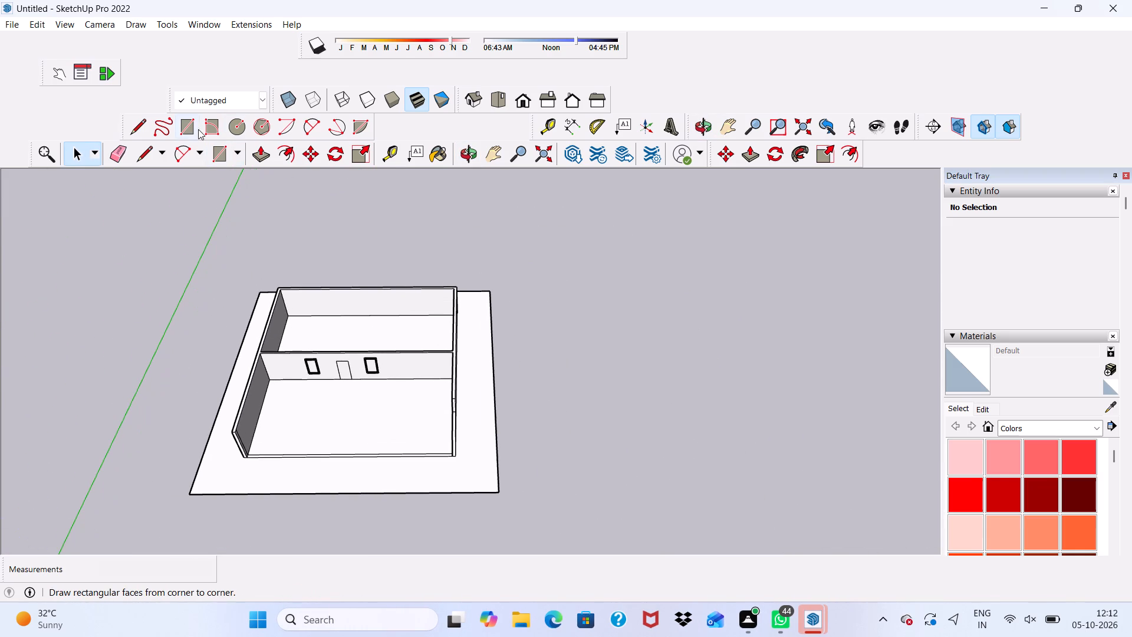
Draw a roof rectangle about 50' by 25' 6" over the rear room, from its rear-left outer corner to the cross wall's right end.
left_click(189, 126)
scroll(247, 239, "up", 5)
scroll(245, 246, "down", 2)
scroll(262, 347, "up", 16)
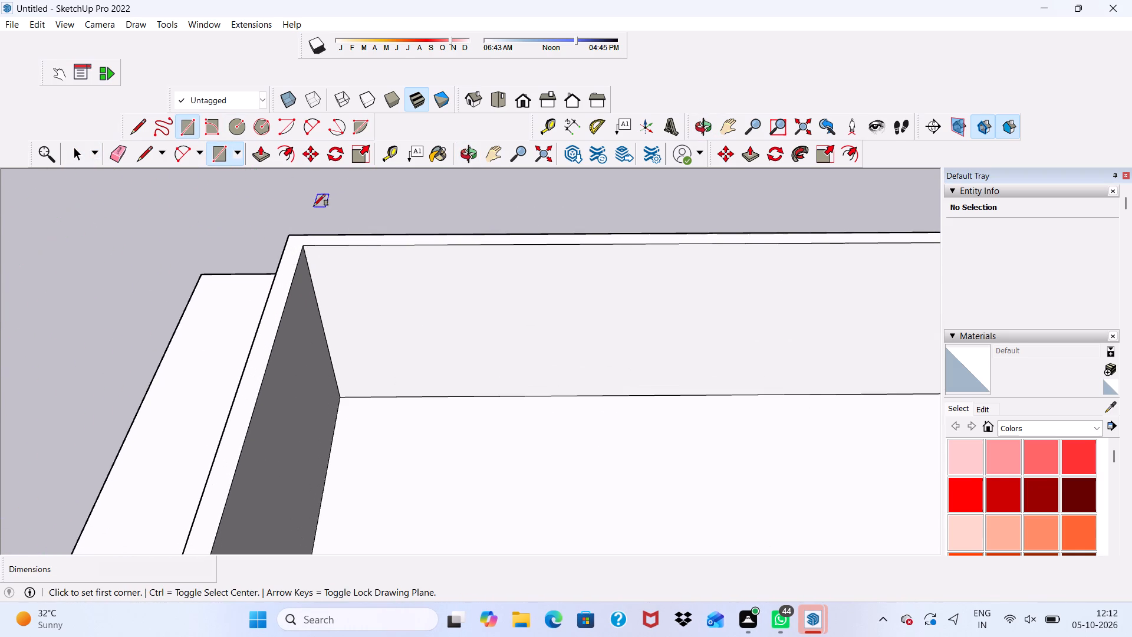
left_click(291, 238)
scroll(291, 238, "down", 6)
scroll(367, 272, "down", 4)
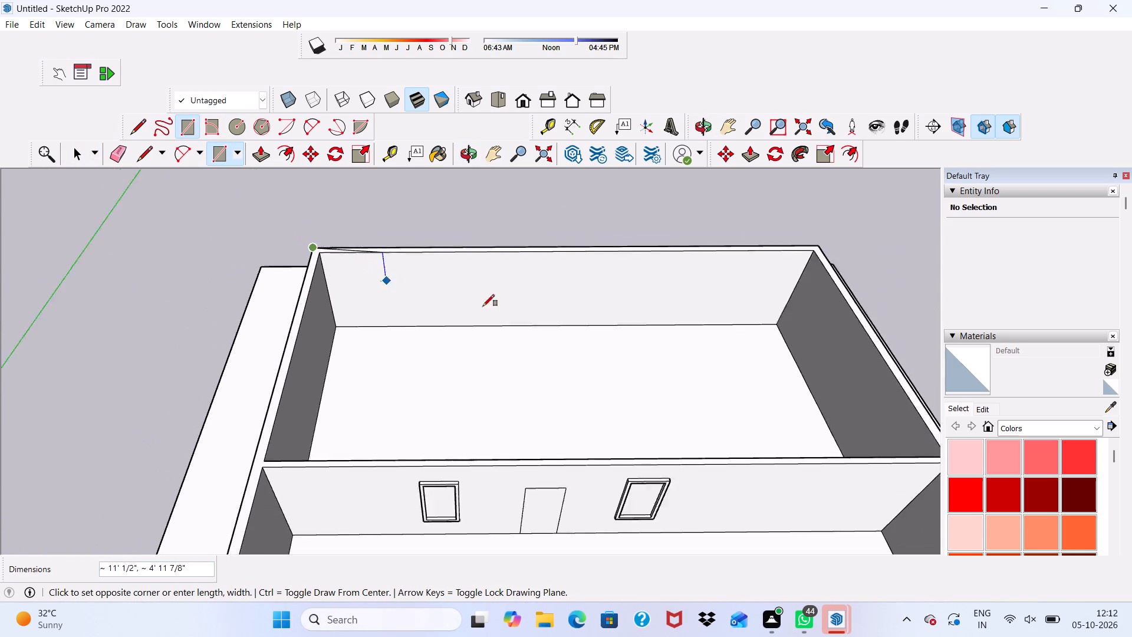
scroll(655, 350, "down", 7)
scroll(771, 327, "up", 2)
scroll(792, 390, "up", 3)
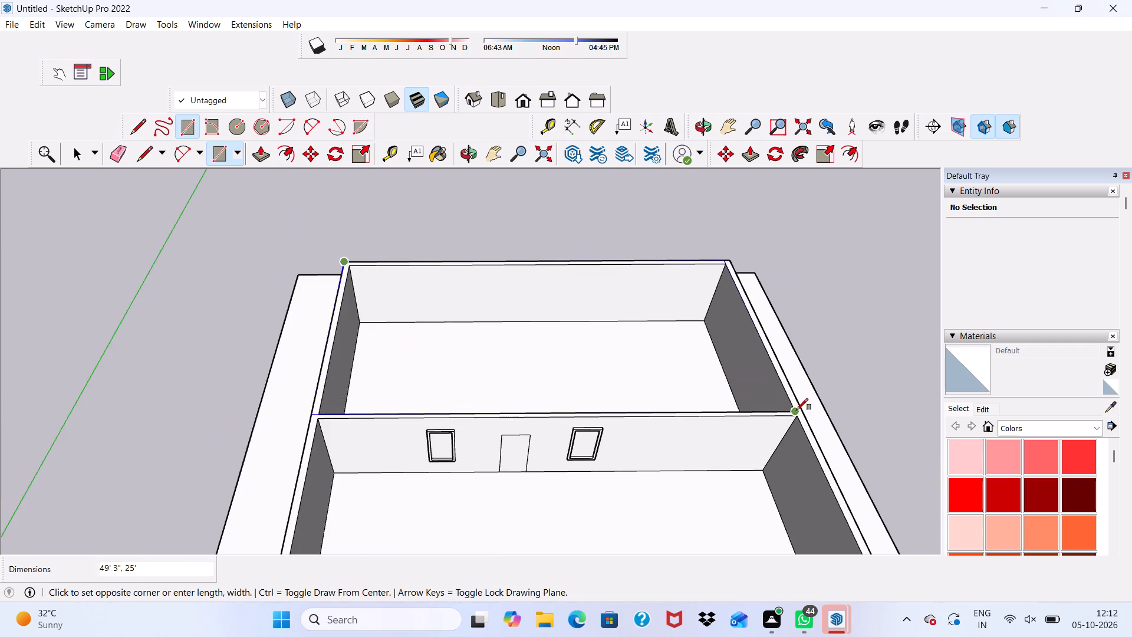
scroll(798, 415, "up", 3)
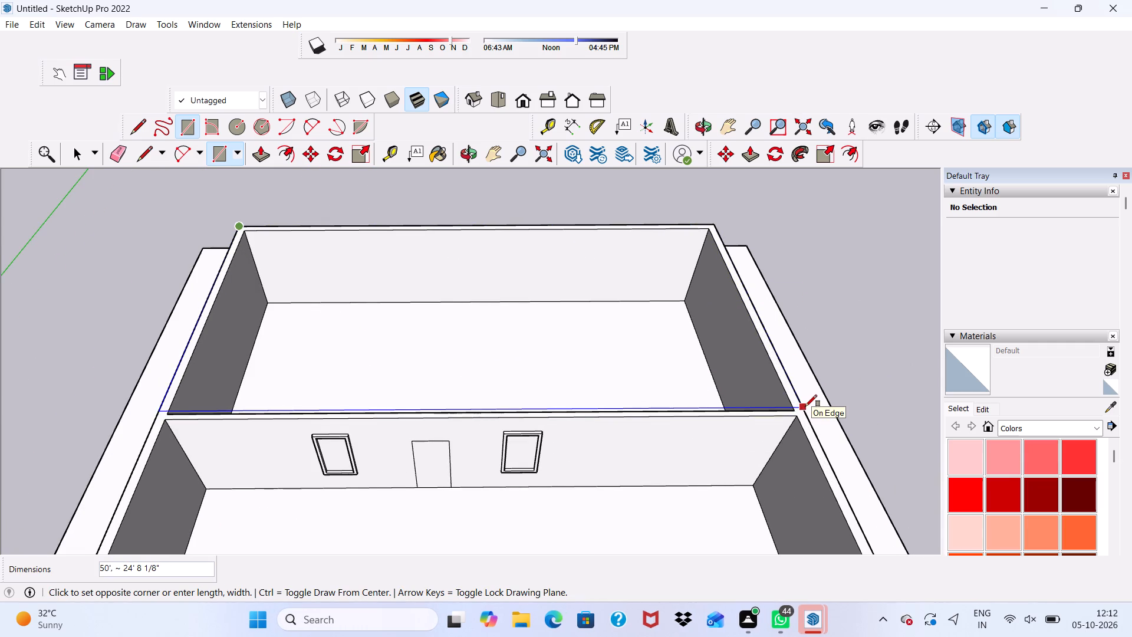
scroll(778, 463, "up", 2)
scroll(799, 416, "up", 7)
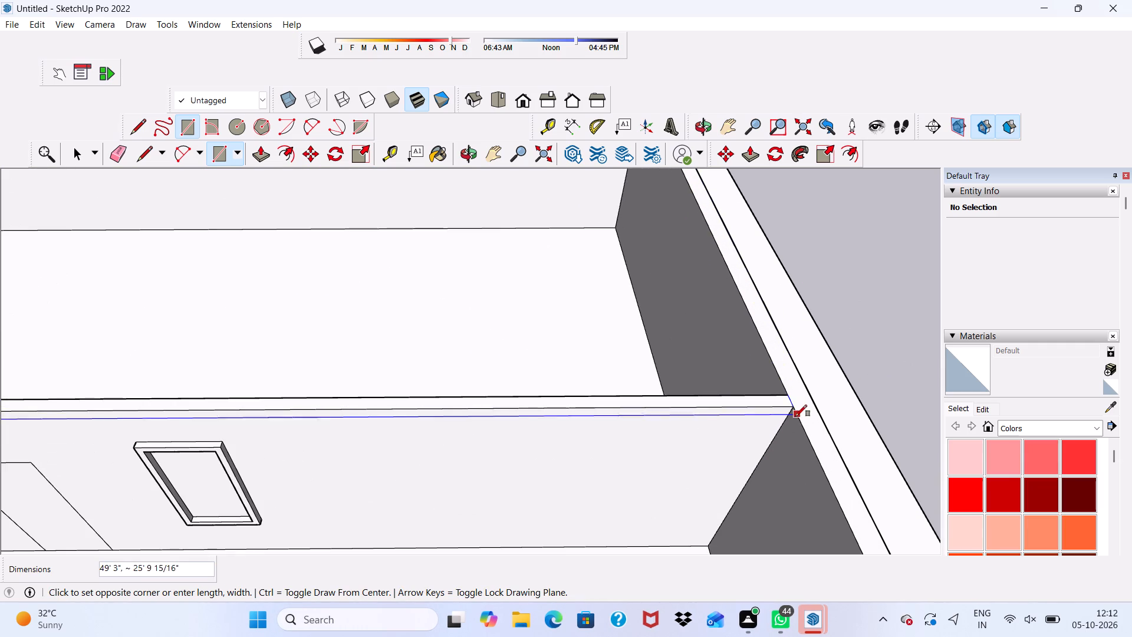
left_click(812, 408)
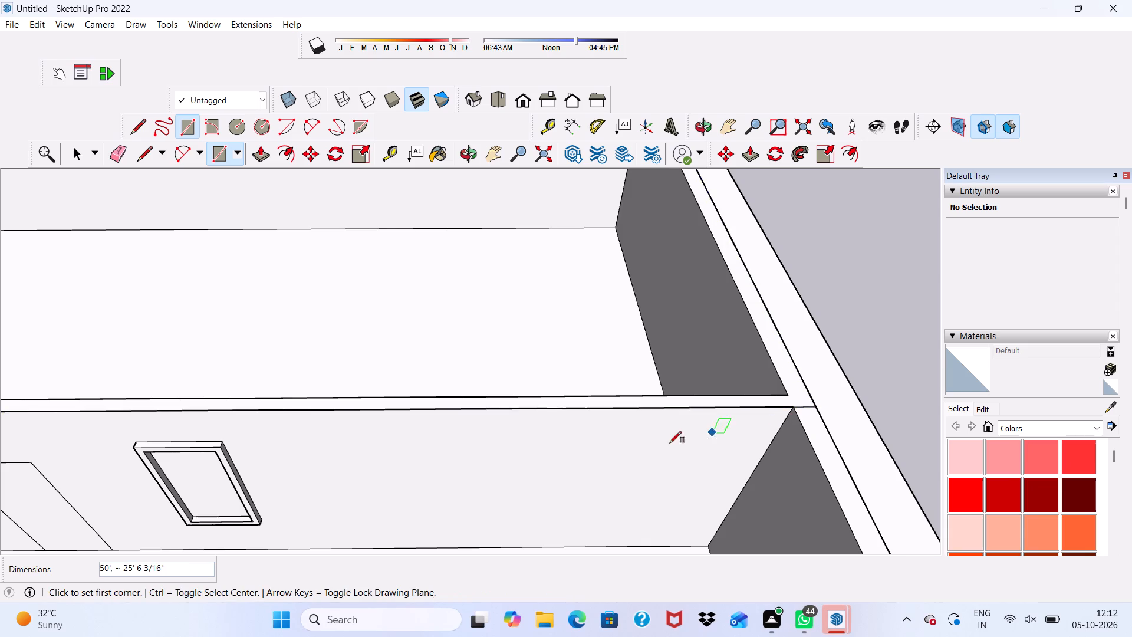
Draw a rectangle about 4' 10" by 24' 9" across the rear room's wall tops, between the rear wall and the cross wall.
scroll(607, 458, "down", 5)
scroll(535, 454, "down", 6)
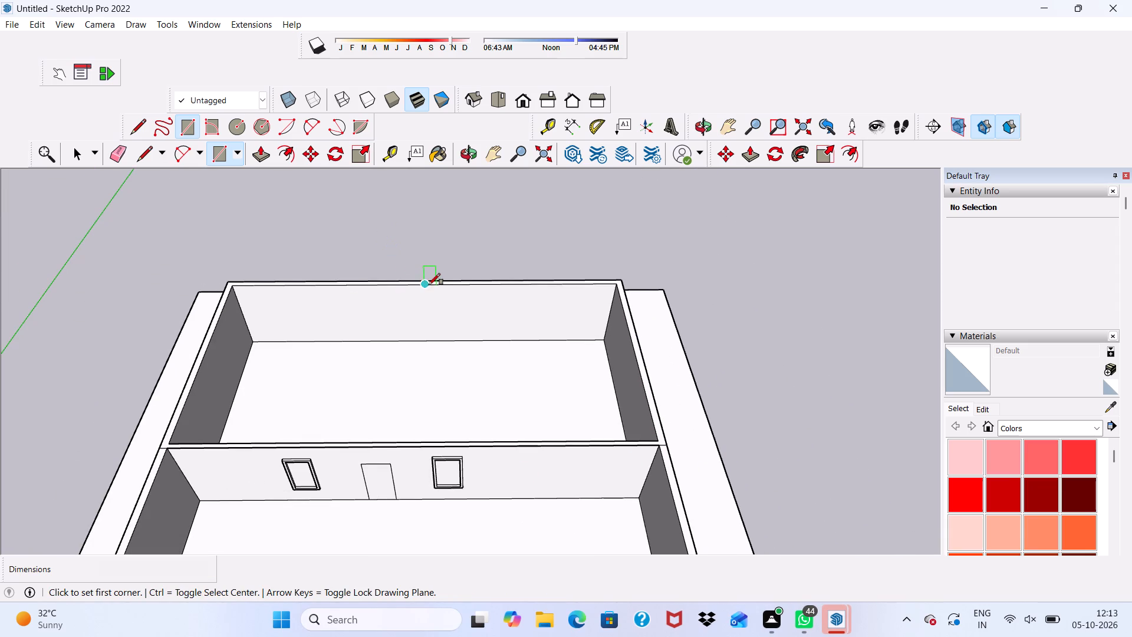
left_click(427, 287)
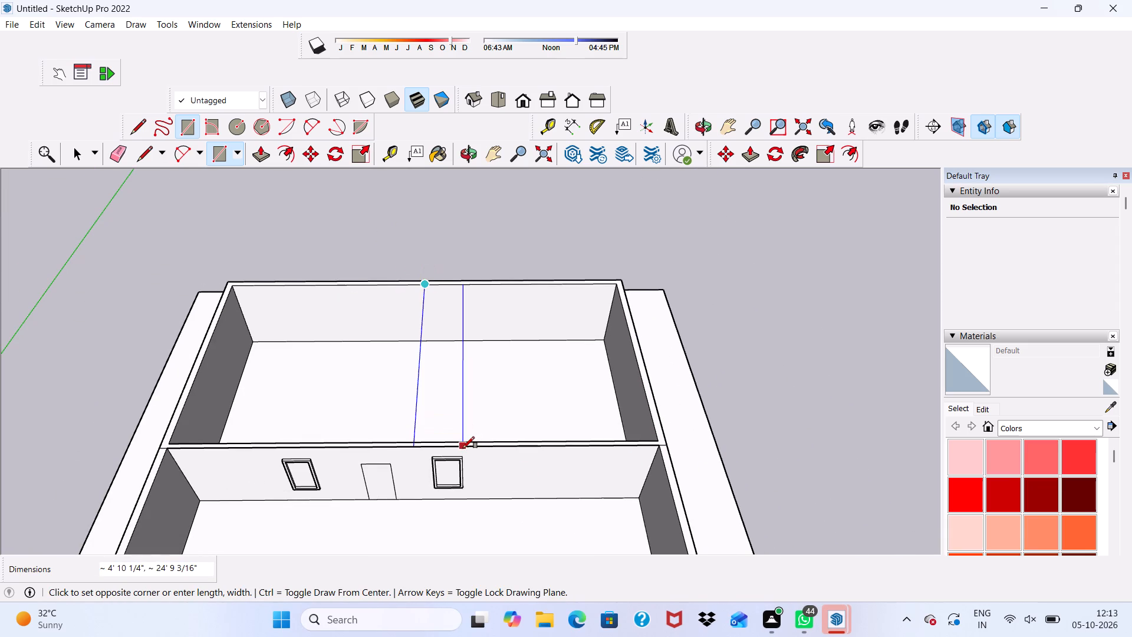
left_click(463, 448)
scroll(408, 424, "down", 8)
key("space")
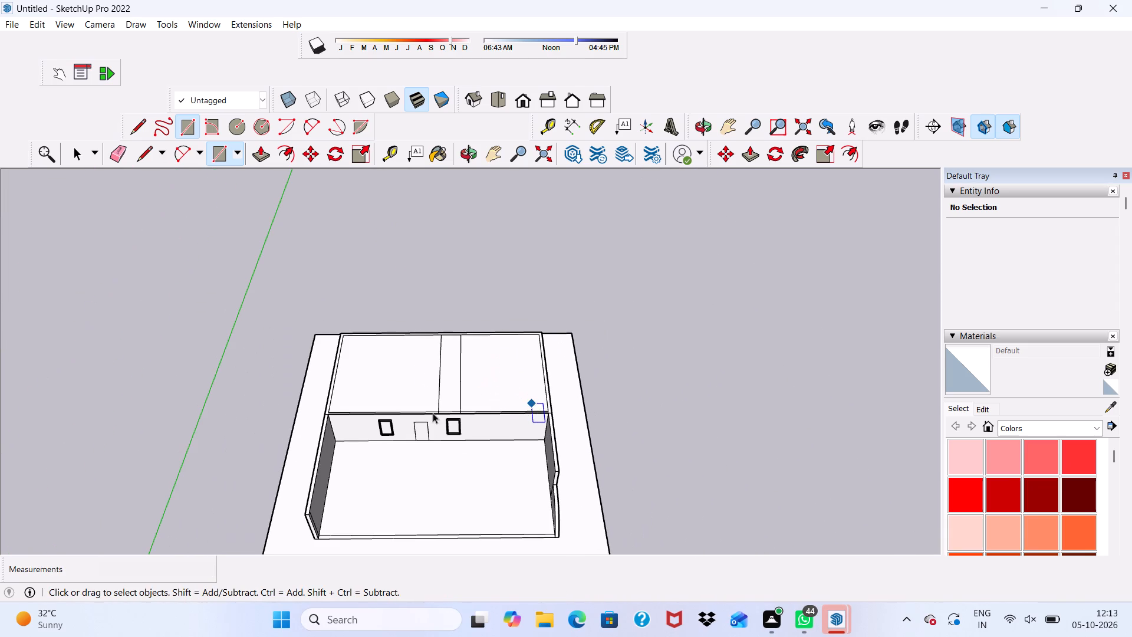
Erase the two dividing lines across the rear roof face and their leftover short segments on the cross wall's top.
scroll(278, 111, "up", 3)
scroll(189, 153, "up", 6)
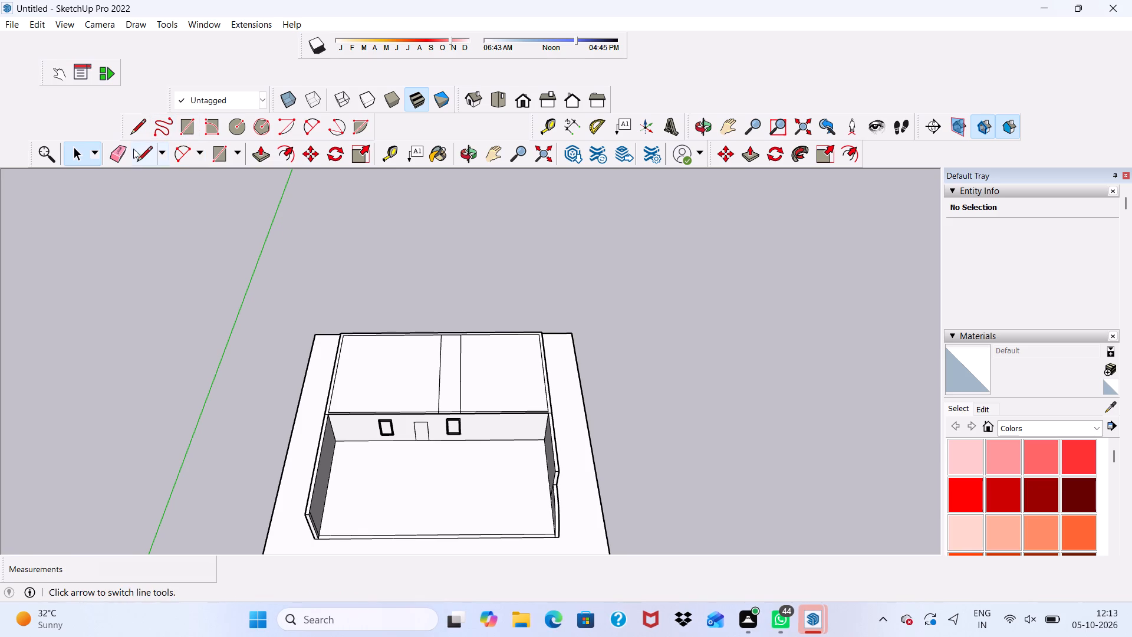
left_click(118, 157)
scroll(361, 373, "up", 5)
scroll(473, 368, "up", 3)
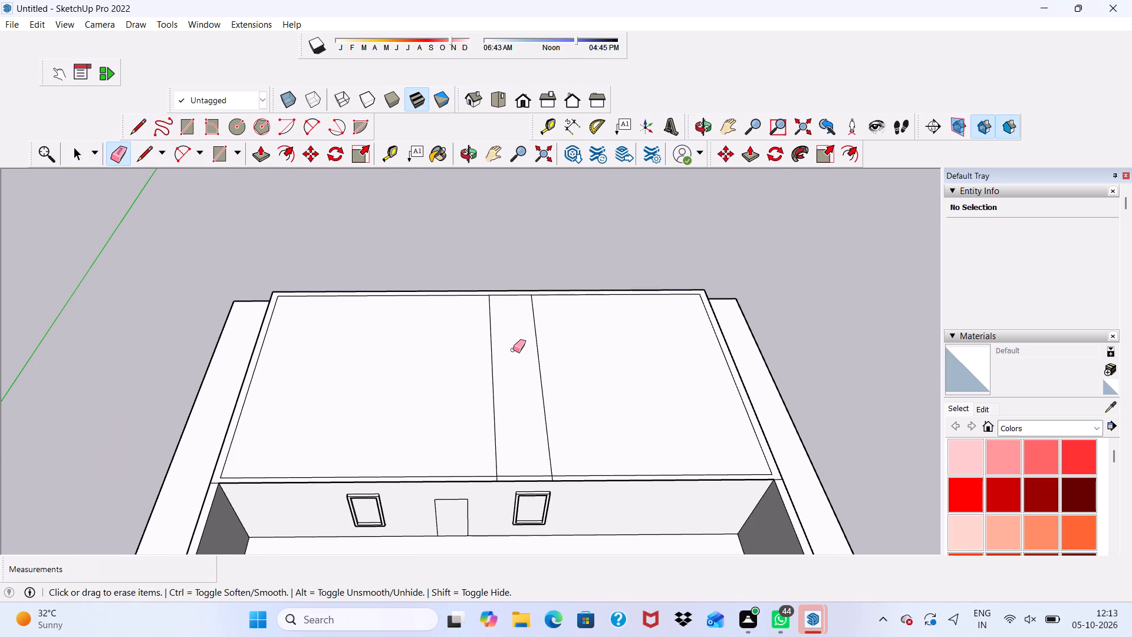
left_click(489, 365)
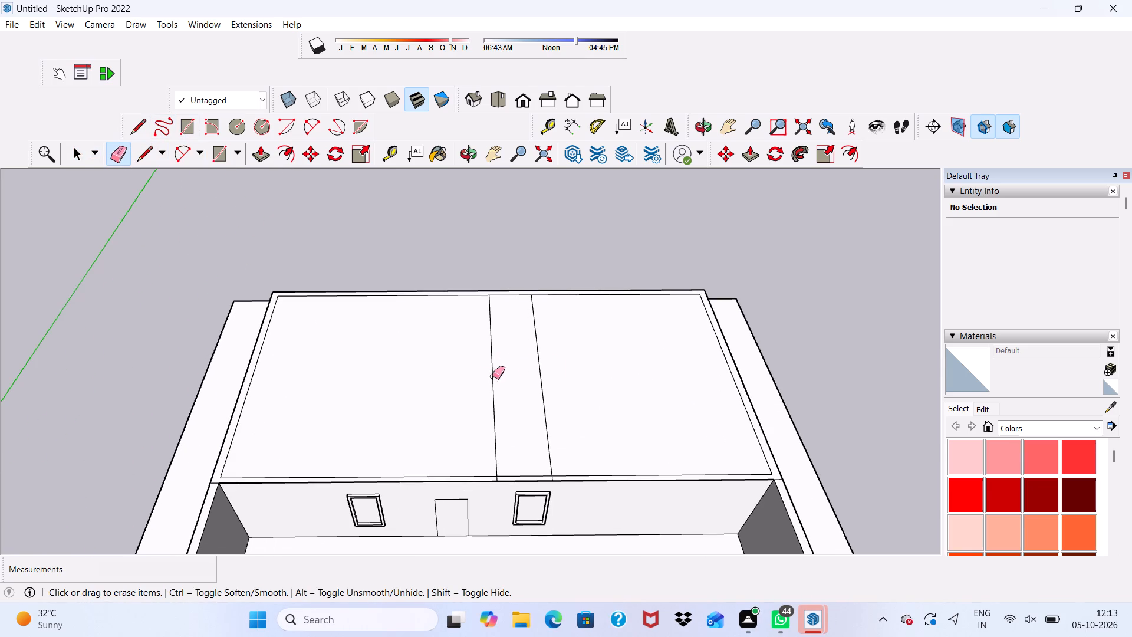
left_click(493, 373)
left_click_drag(538, 368, 547, 366)
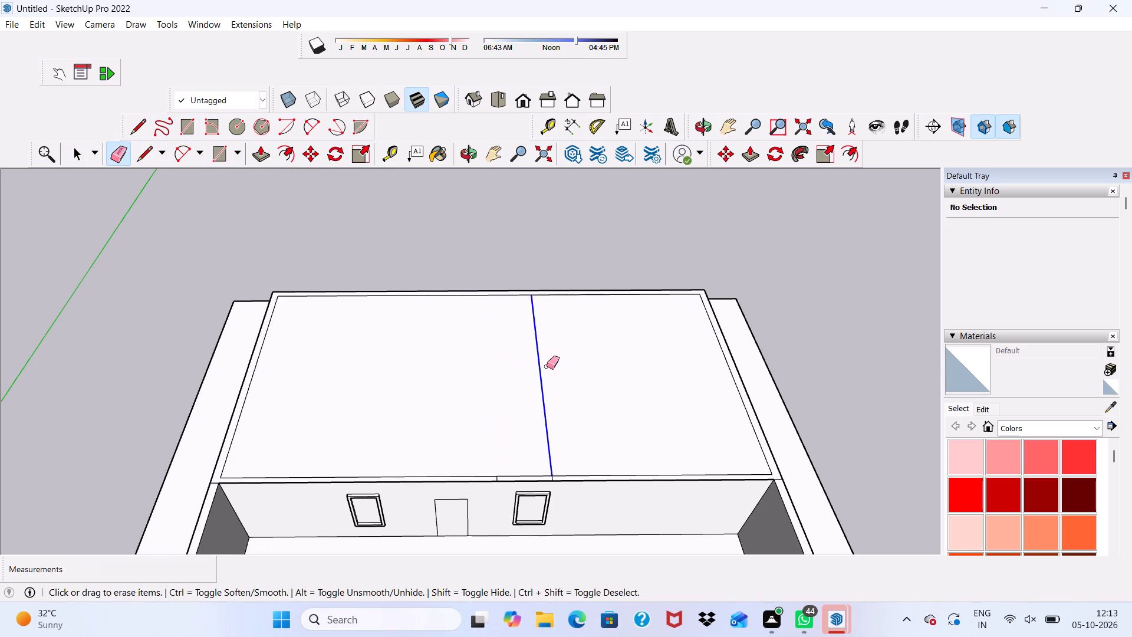
left_click_drag(547, 366, 549, 366)
scroll(509, 376, "down", 2)
scroll(506, 382, "up", 1)
scroll(505, 384, "down", 2)
scroll(436, 564, "up", 20)
scroll(436, 564, "up", 2)
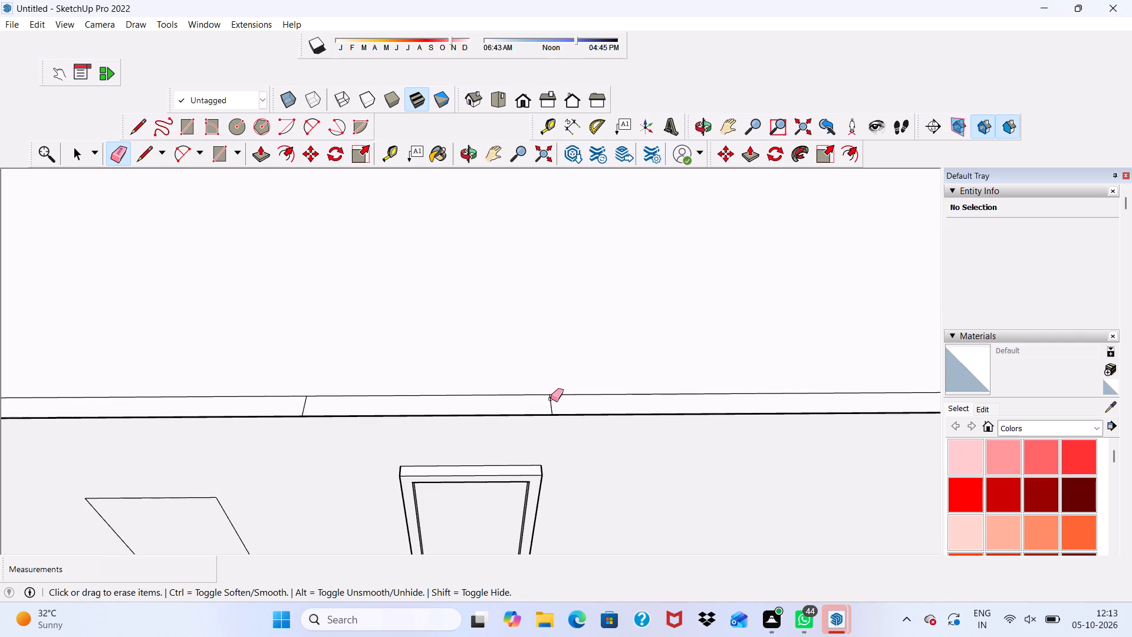
left_click(551, 399)
left_click_drag(270, 407, 277, 405)
scroll(280, 403, "down", 4)
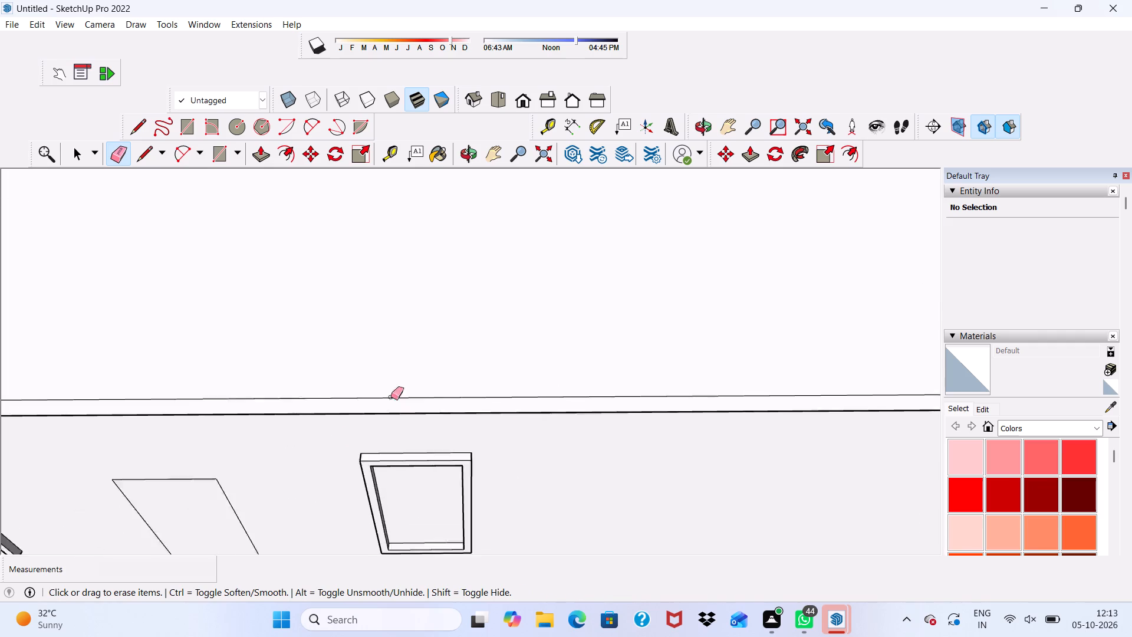
scroll(391, 397, "down", 9)
scroll(460, 401, "up", 1)
scroll(499, 369, "down", 5)
key("space")
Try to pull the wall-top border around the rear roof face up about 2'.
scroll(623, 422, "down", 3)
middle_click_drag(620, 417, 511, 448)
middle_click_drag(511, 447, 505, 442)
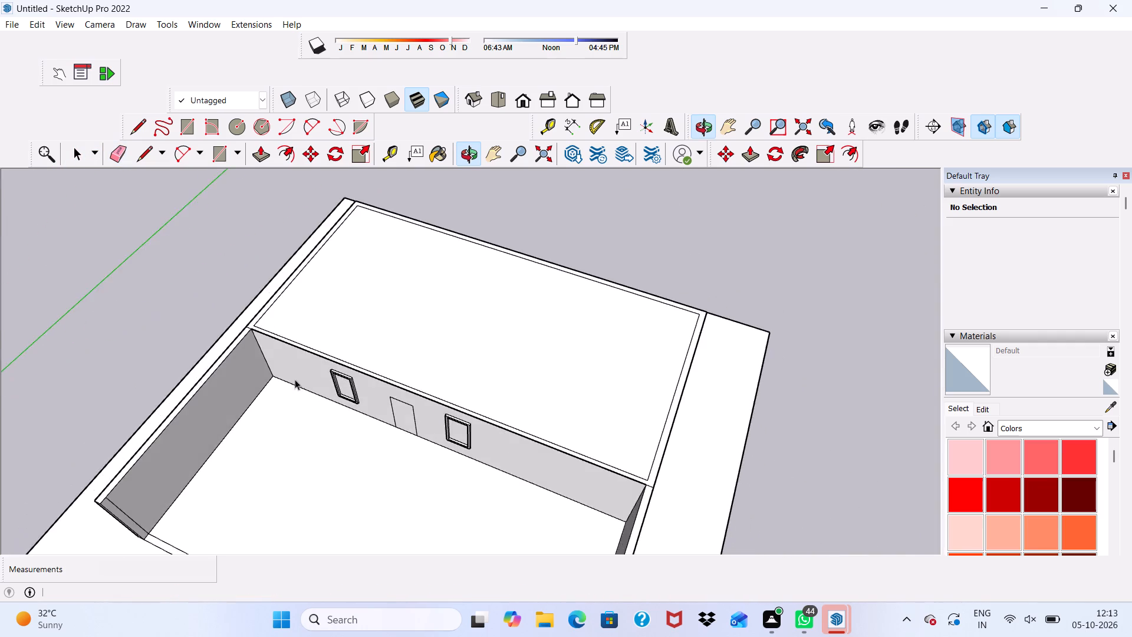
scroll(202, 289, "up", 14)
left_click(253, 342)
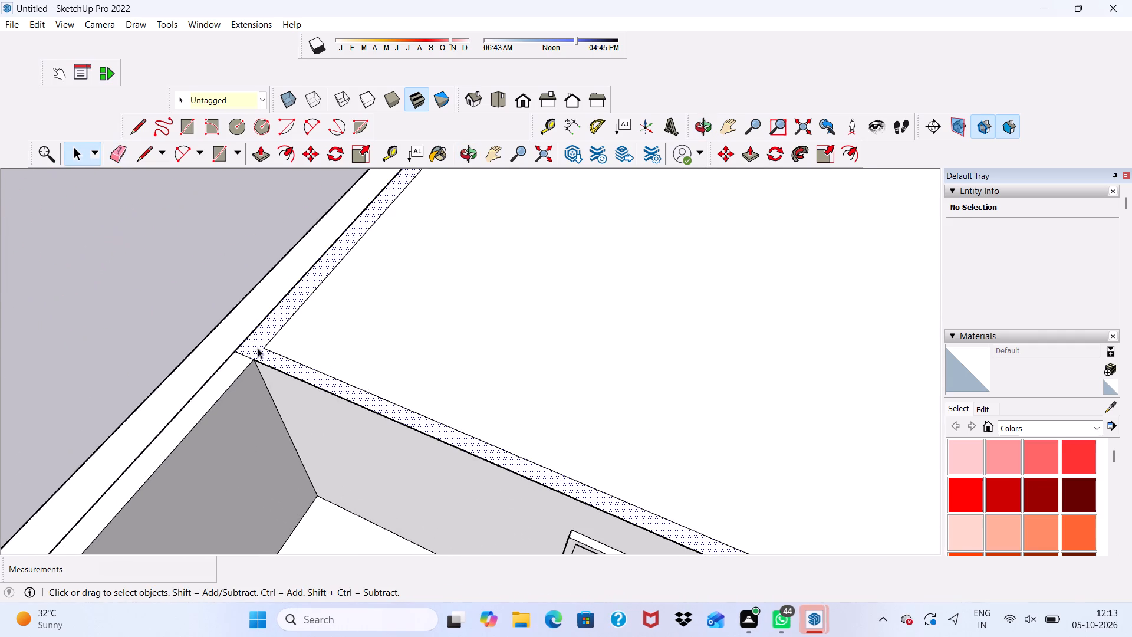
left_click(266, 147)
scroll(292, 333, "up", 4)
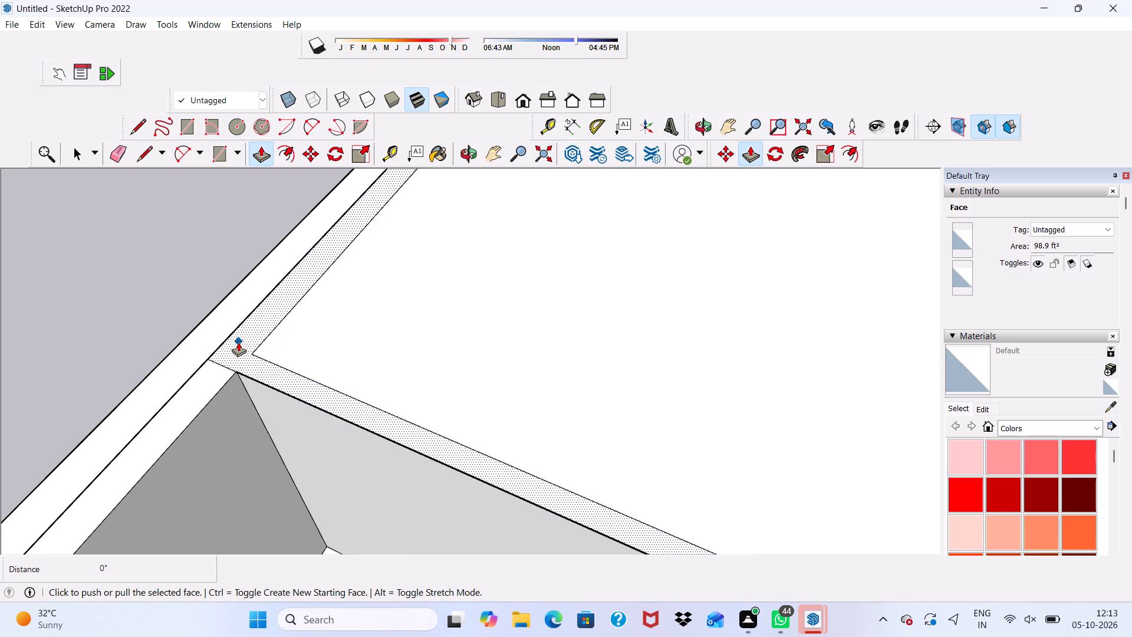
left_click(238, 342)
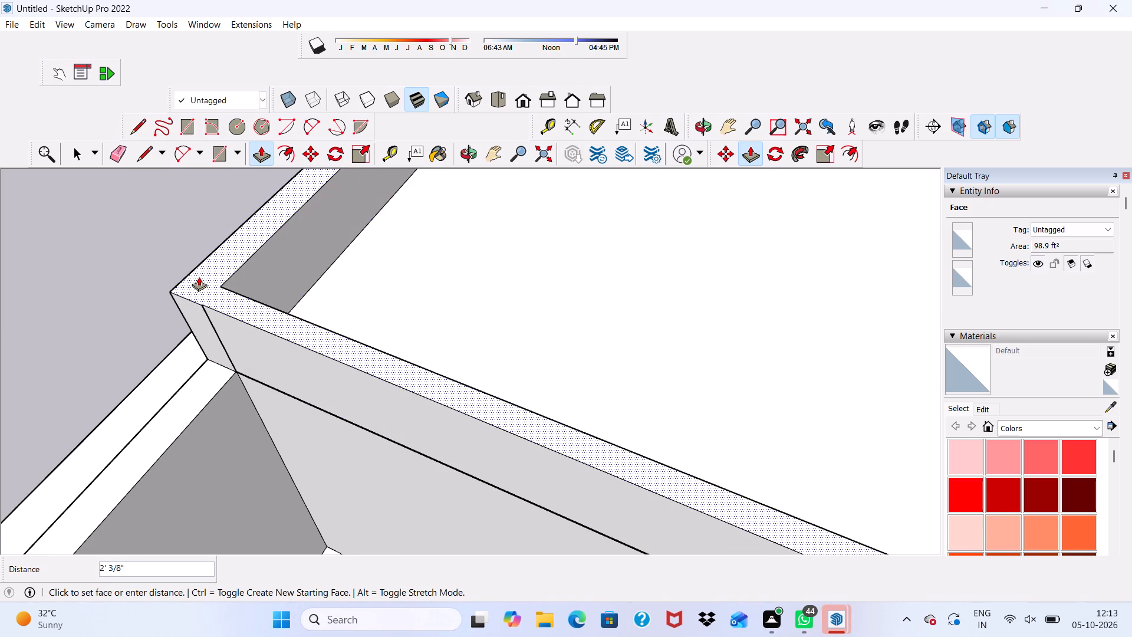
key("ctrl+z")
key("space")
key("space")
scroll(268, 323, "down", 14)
Draw a roof rectangle about 50' by 24' 11" over the open front area, starting from the cross wall's left end at wall-top level.
scroll(254, 328, "up", 1)
scroll(248, 345, "down", 1)
middle_click_drag(261, 373, 407, 366)
scroll(278, 459, "up", 6)
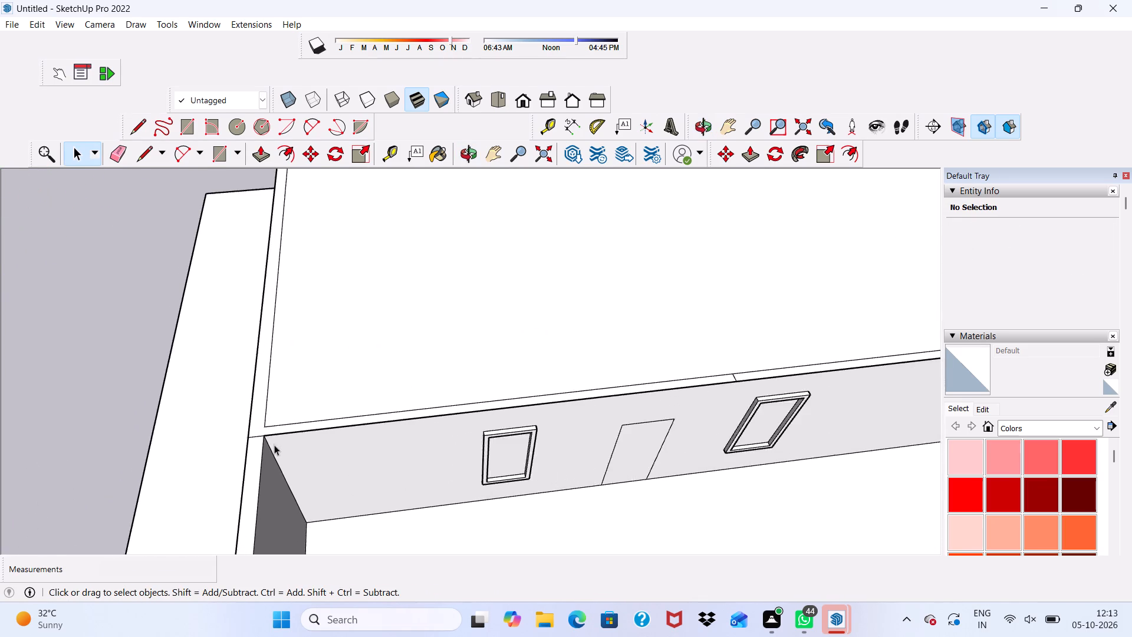
scroll(274, 445, "up", 4)
scroll(245, 399, "down", 11)
scroll(301, 347, "up", 1)
scroll(301, 355, "down", 3)
middle_click_drag(353, 312, 321, 361)
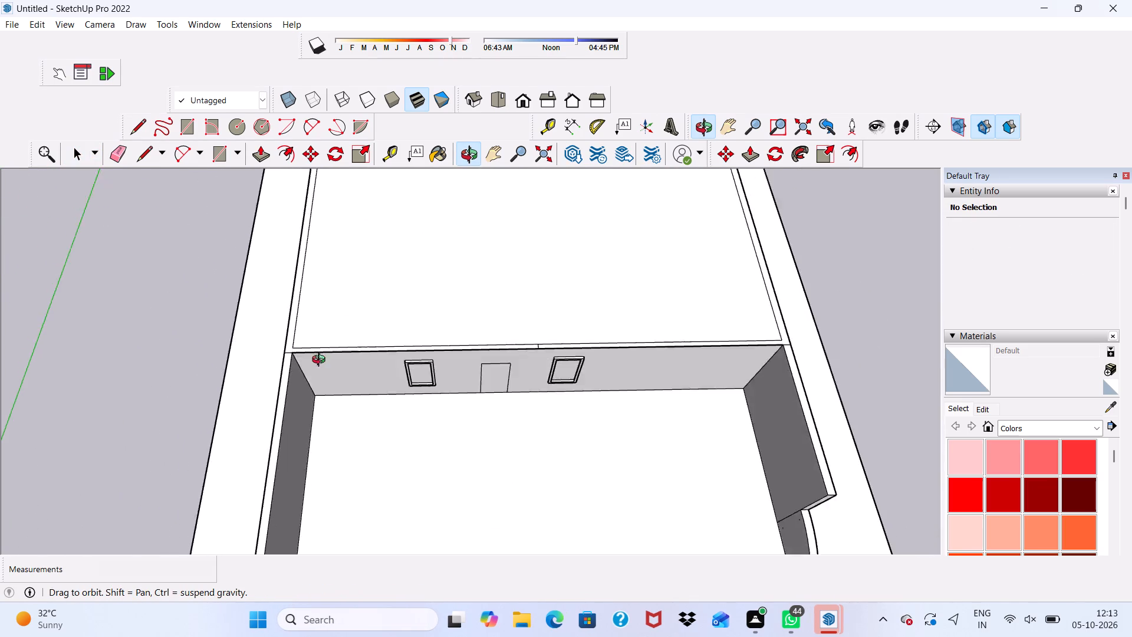
middle_click_drag(321, 361, 283, 270)
left_click(184, 119)
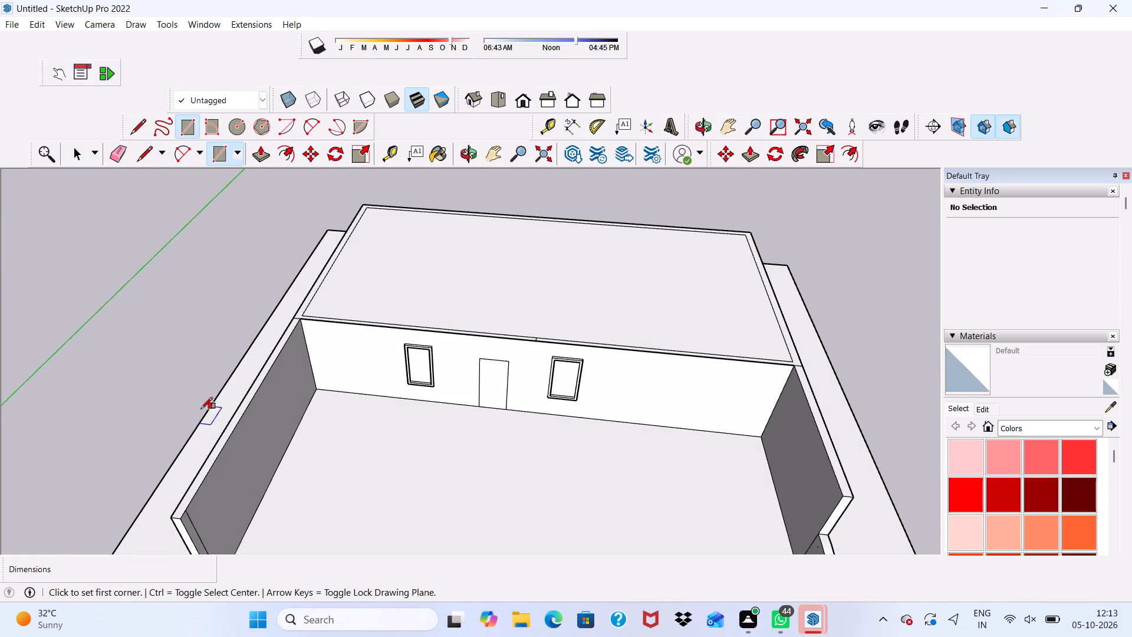
scroll(183, 424, "down", 1)
scroll(209, 467, "down", 4)
middle_click_drag(210, 480, 259, 436)
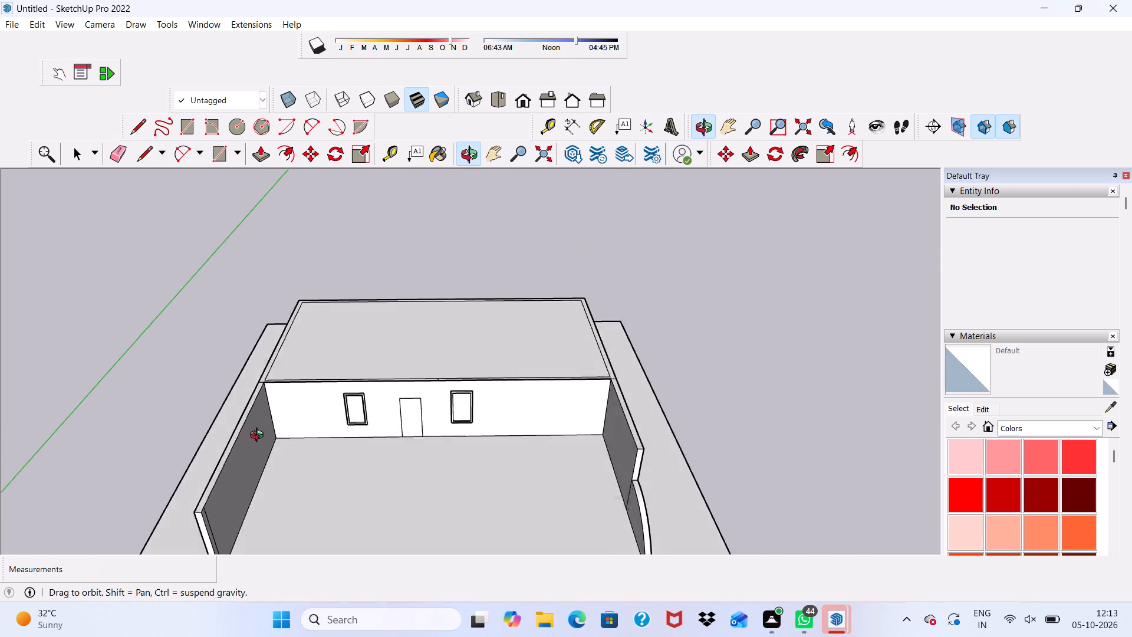
middle_click_drag(259, 436, 345, 375)
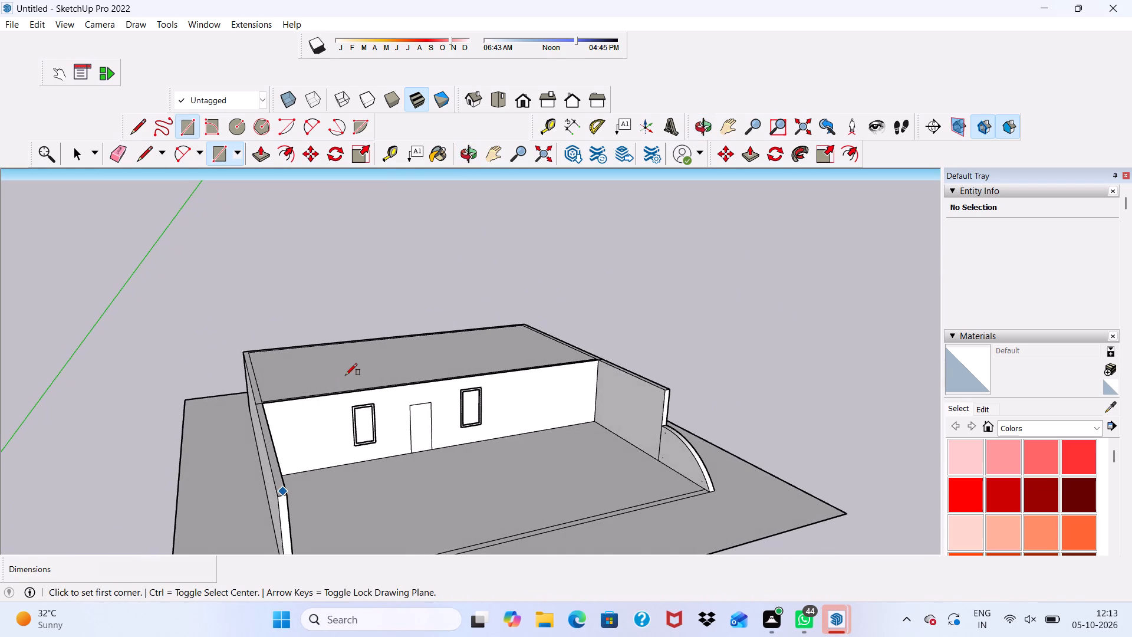
scroll(314, 395, "up", 12)
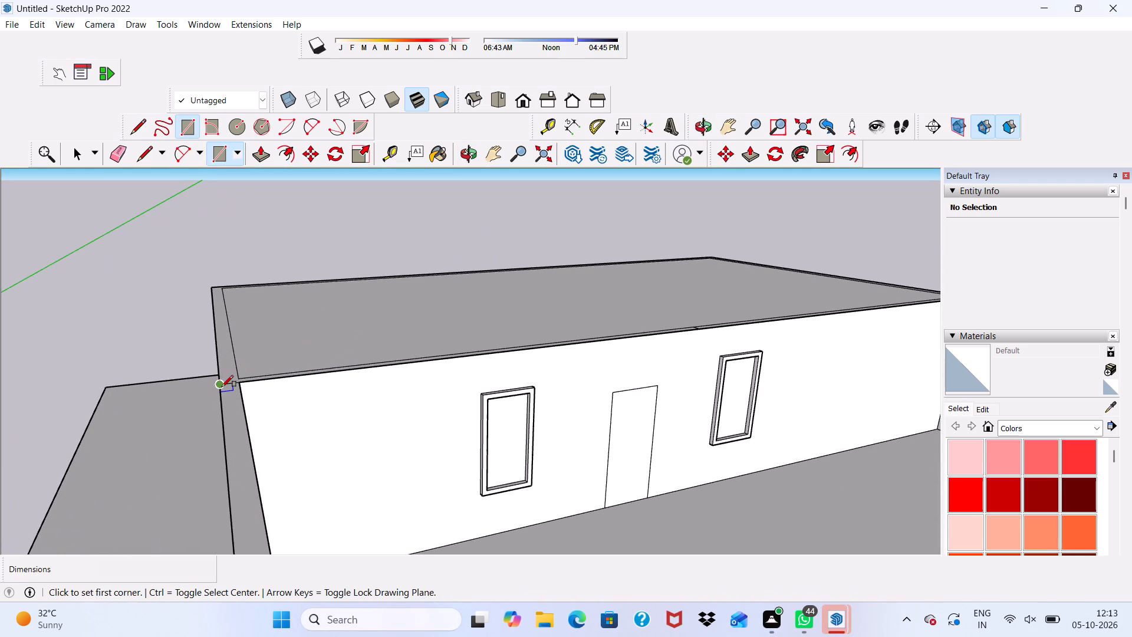
left_click(222, 387)
scroll(222, 387, "down", 13)
scroll(264, 362, "up", 1)
scroll(268, 365, "down", 7)
scroll(613, 350, "up", 6)
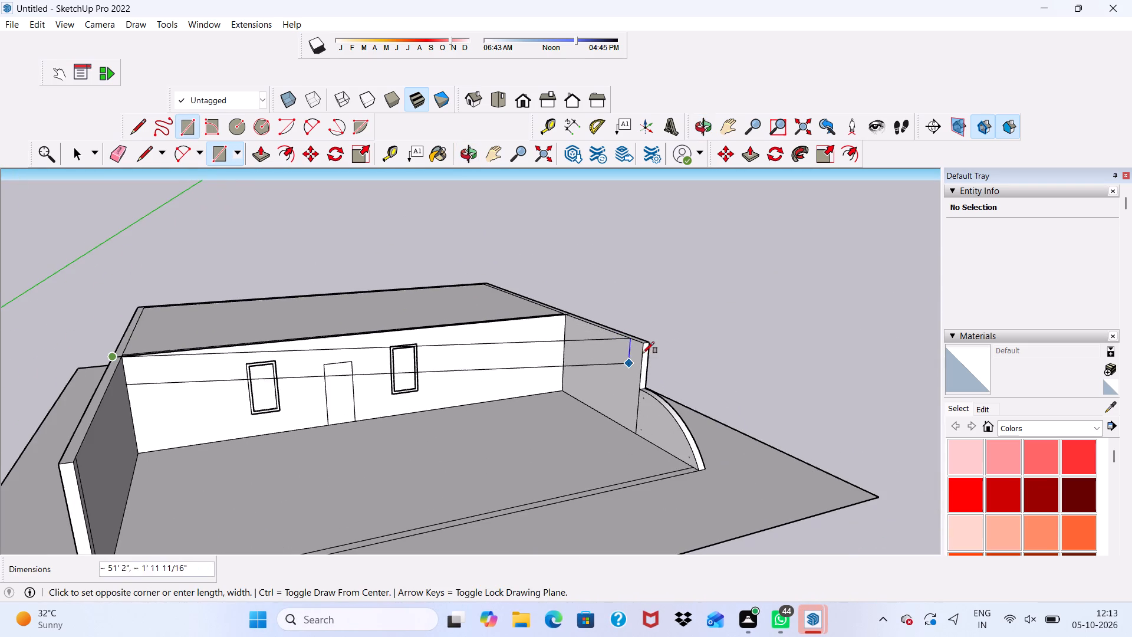
scroll(651, 344, "up", 2)
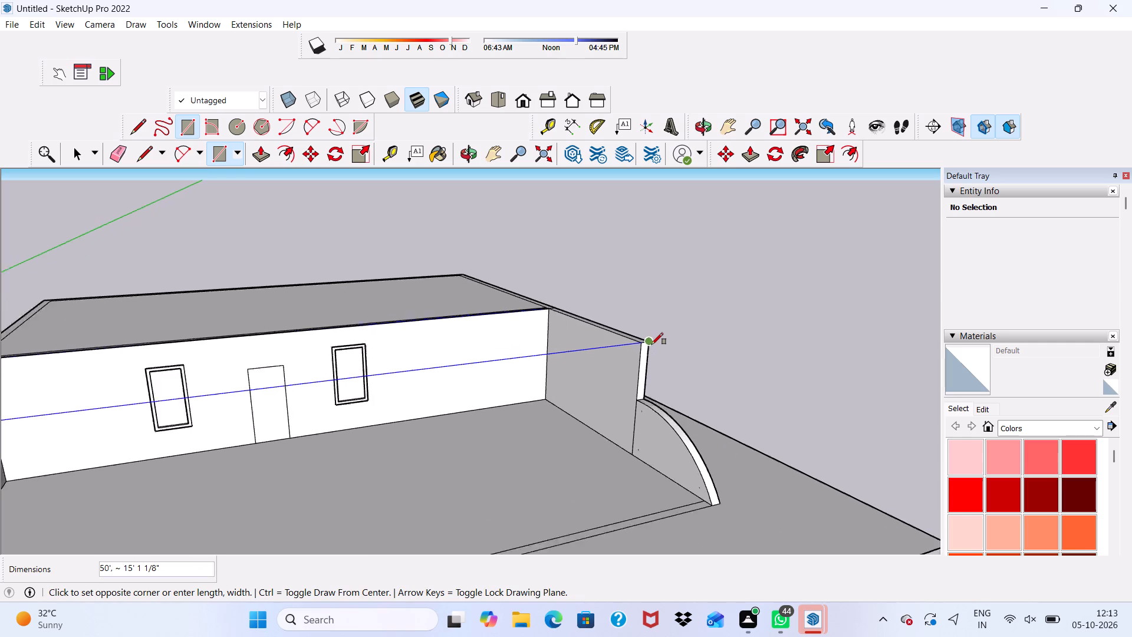
scroll(651, 344, "up", 2)
scroll(647, 340, "down", 7)
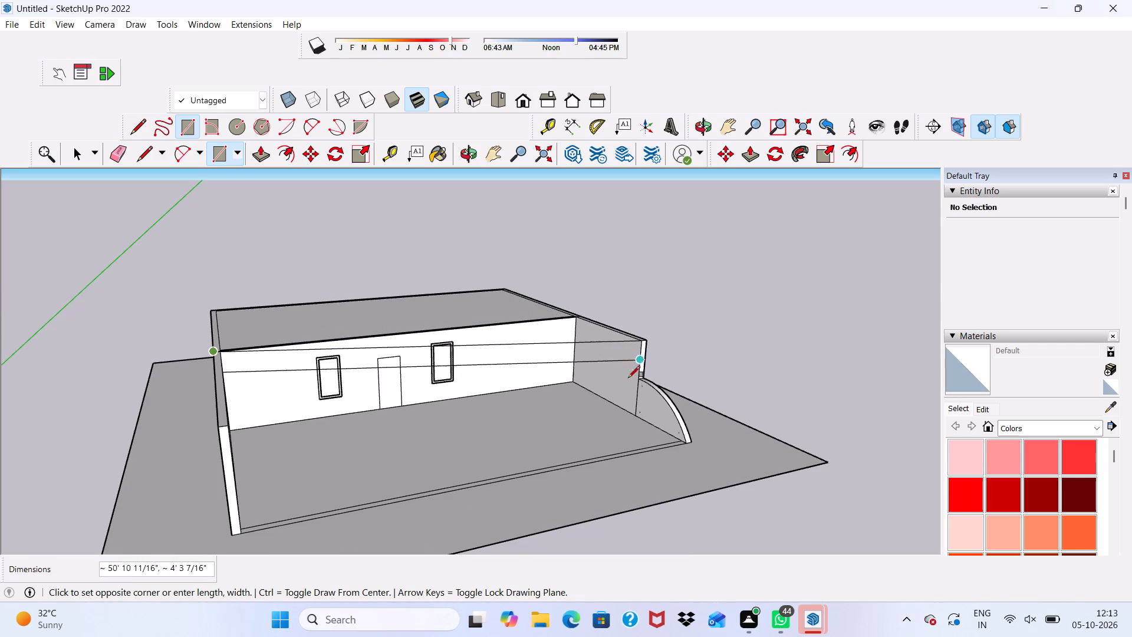
scroll(618, 355, "down", 3)
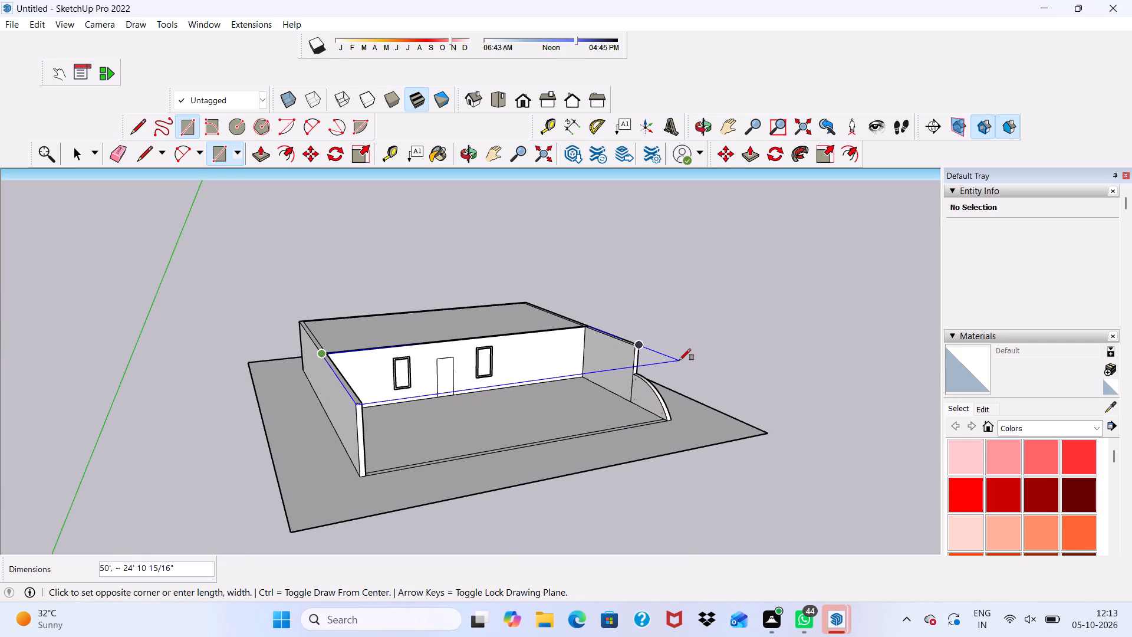
left_click(677, 357)
scroll(613, 373, "down", 2)
key("space")
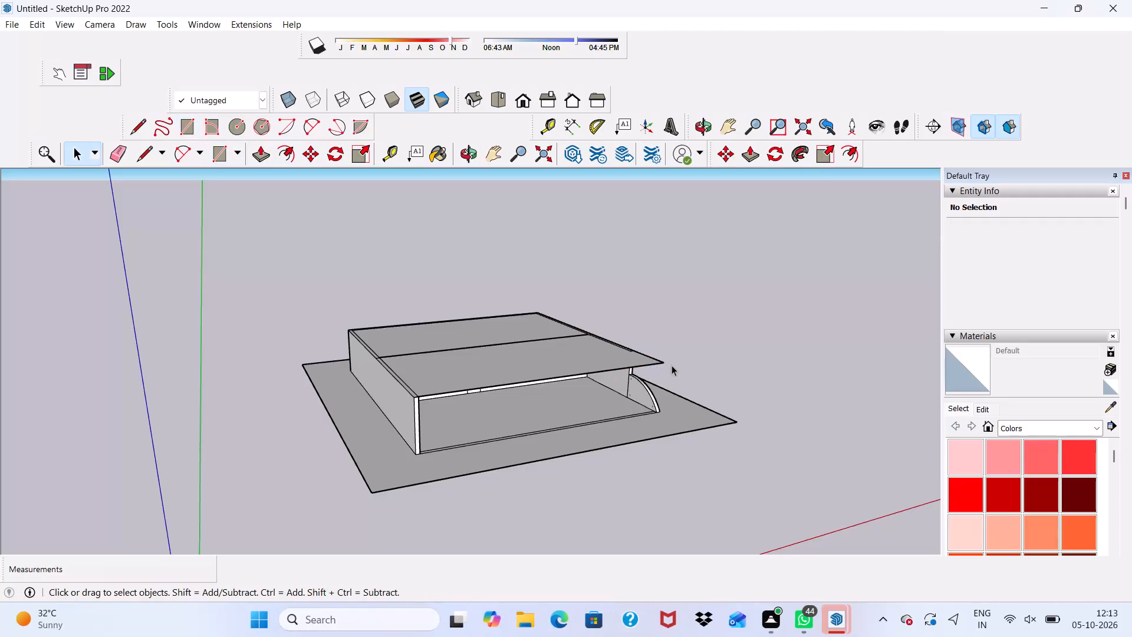
Pull the front roof face up 3' to form a thick slab above the front area.
scroll(672, 365, "down", 1)
middle_click_drag(672, 365, 233, 327)
middle_click_drag(249, 333, 259, 343)
scroll(376, 403, "up", 7)
left_click(422, 314)
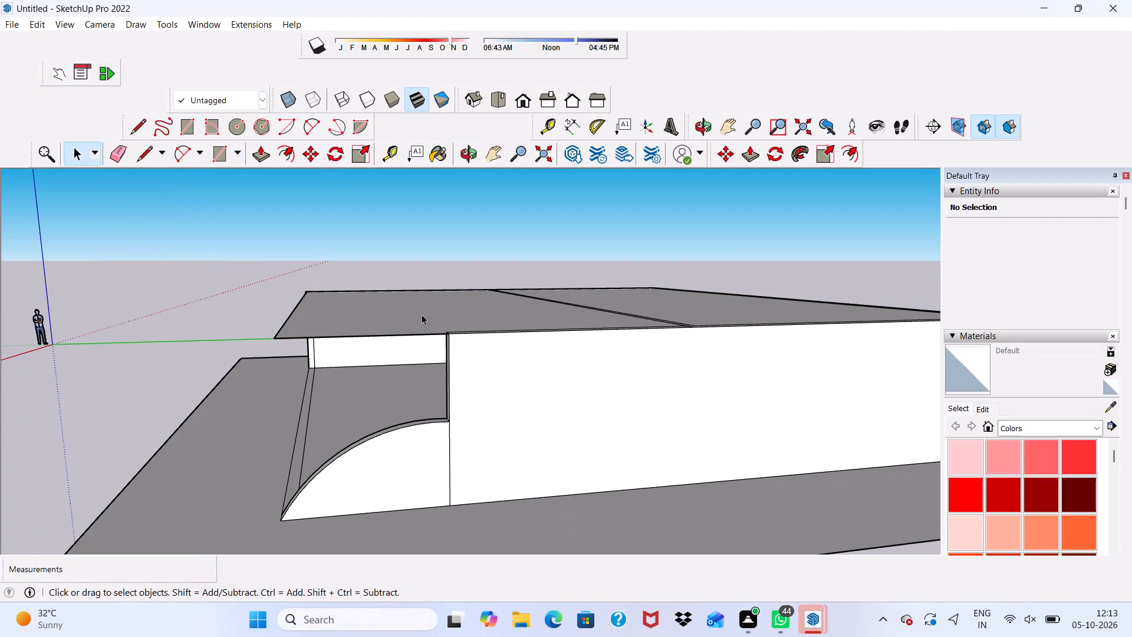
middle_click_drag(422, 314, 491, 408)
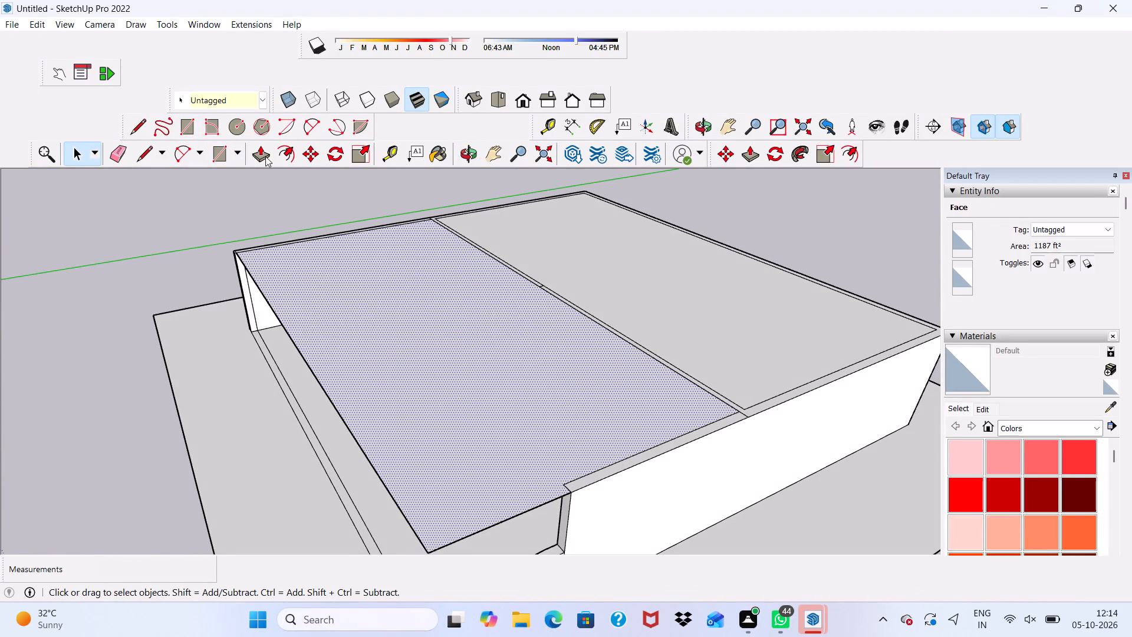
left_click(261, 150)
left_click(400, 366)
scroll(411, 305, "down", 3)
middle_click_drag(411, 305, 415, 306)
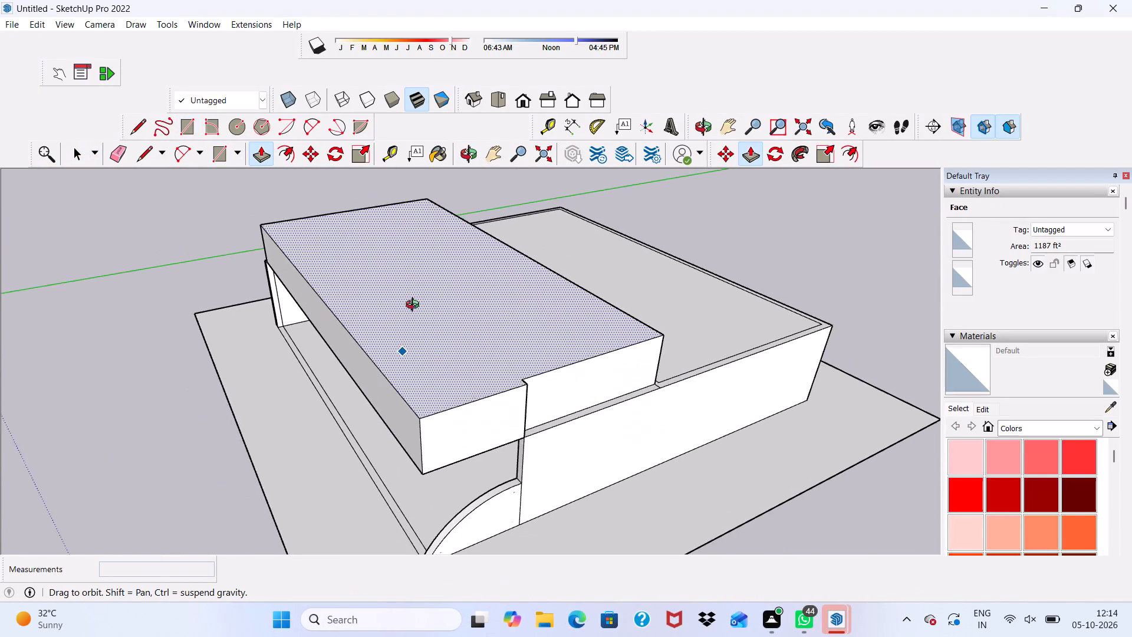
middle_click_drag(415, 306, 615, 202)
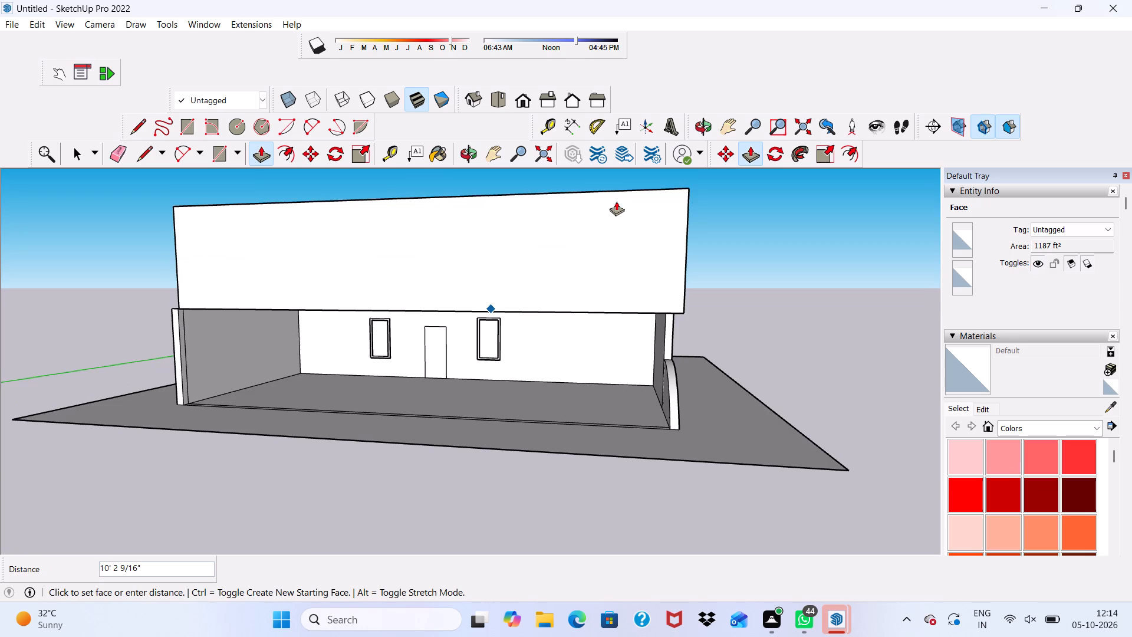
scroll(609, 214, "down", 2)
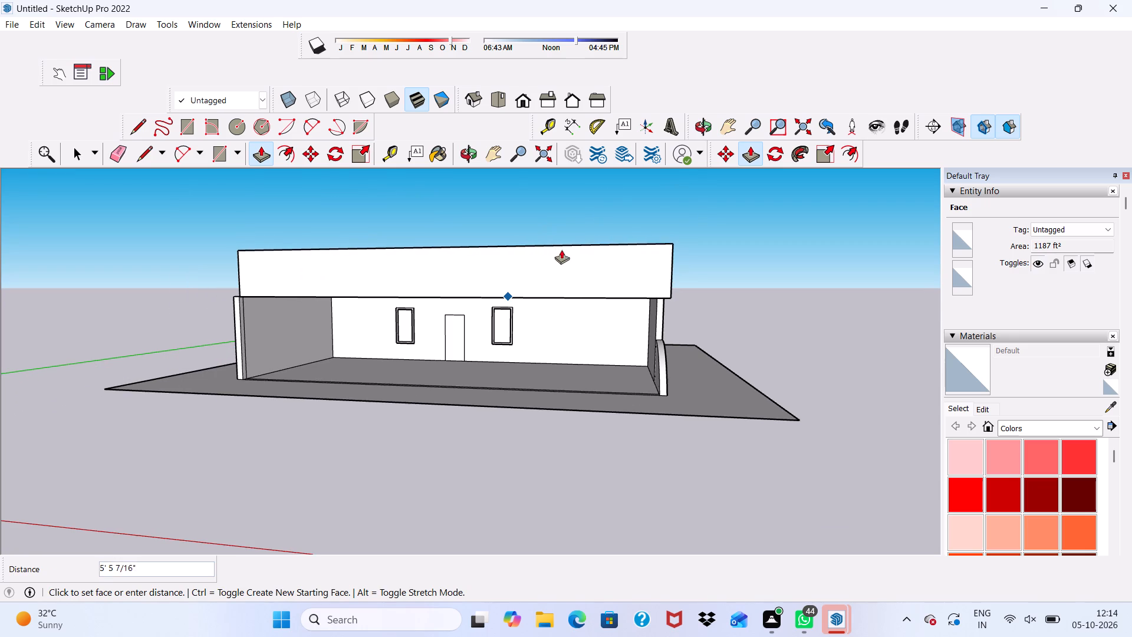
middle_click_drag(536, 244, 551, 206)
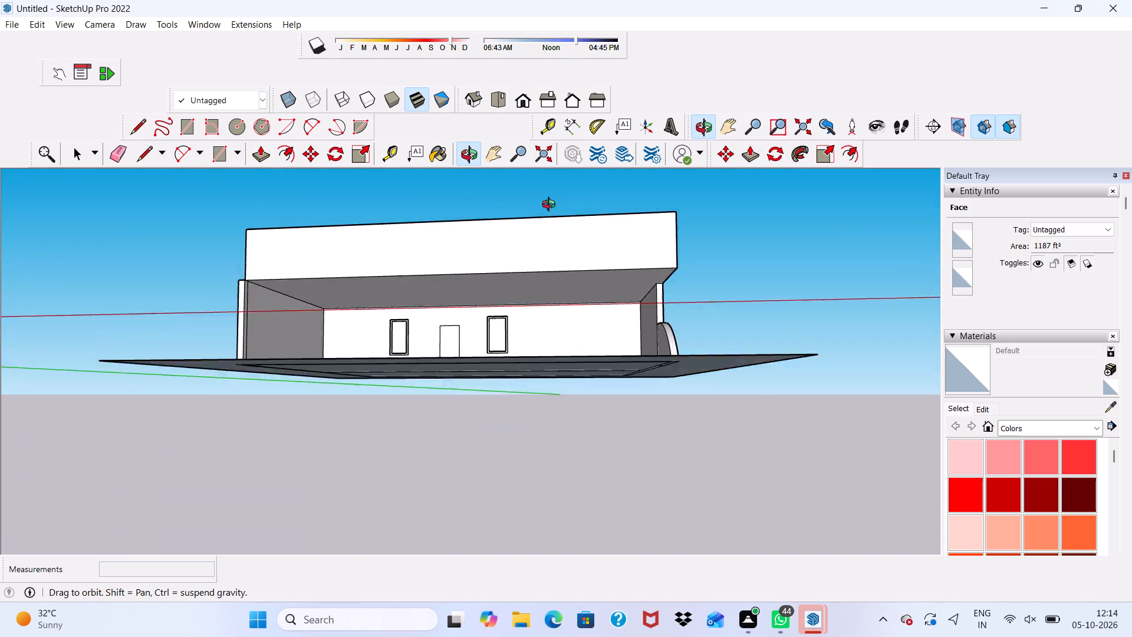
middle_click_drag(551, 206, 541, 211)
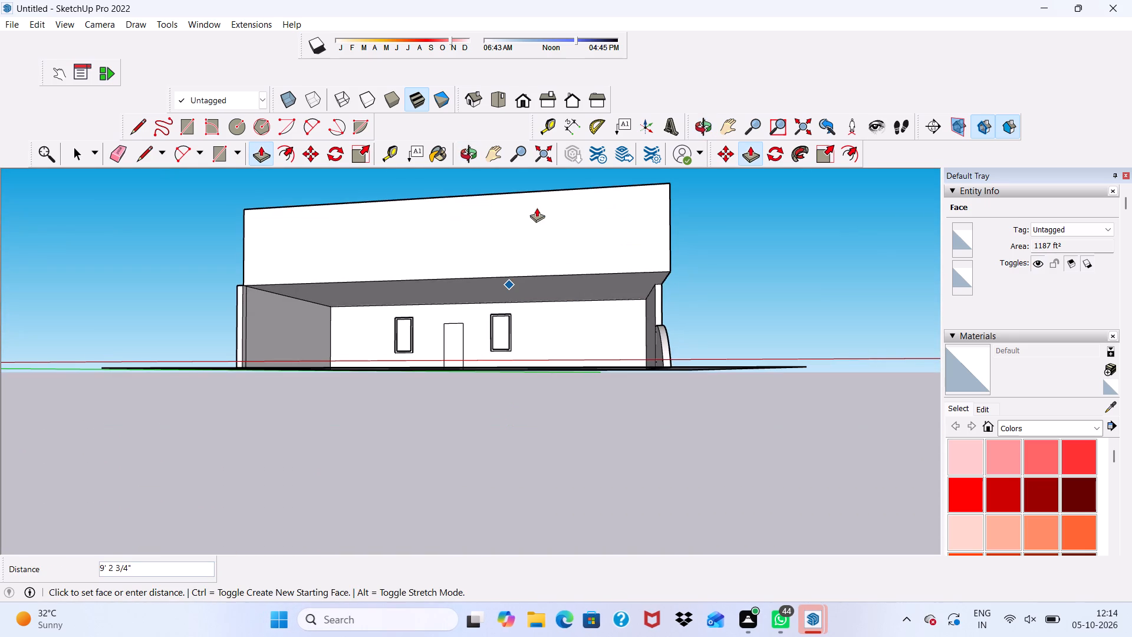
type("3'")
key("Return")
scroll(179, 303, "up", 5)
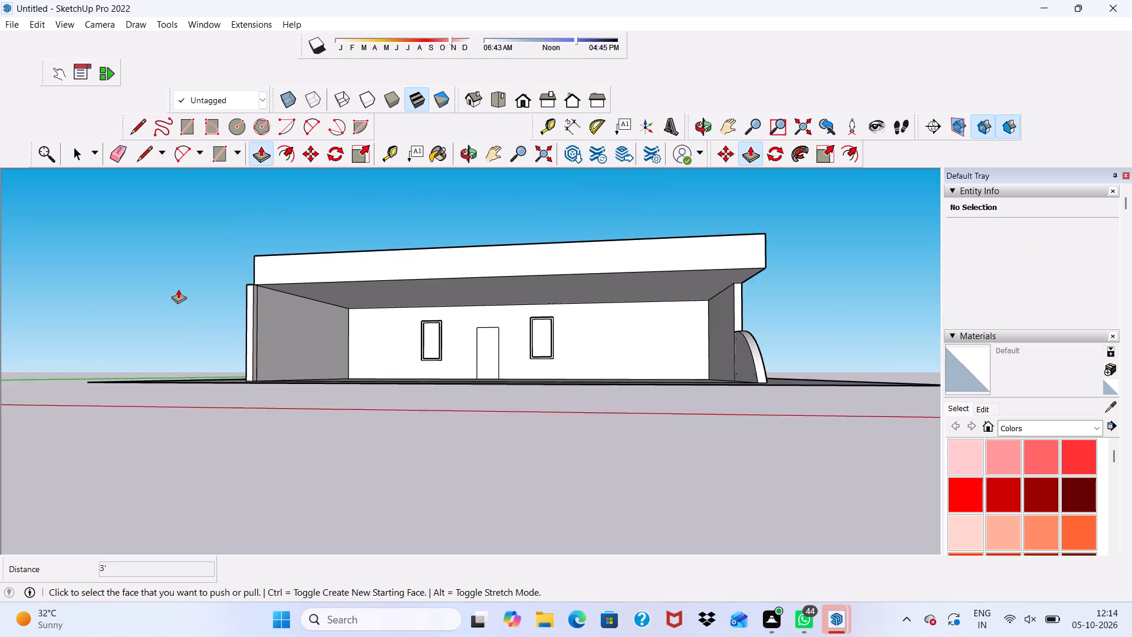
Pull the front slab's left side face and its narrow front-corner strip outward 9", flush with the outer side wall.
scroll(193, 267, "down", 1)
middle_click_drag(199, 271, 522, 334)
scroll(488, 321, "up", 4)
left_click(475, 311)
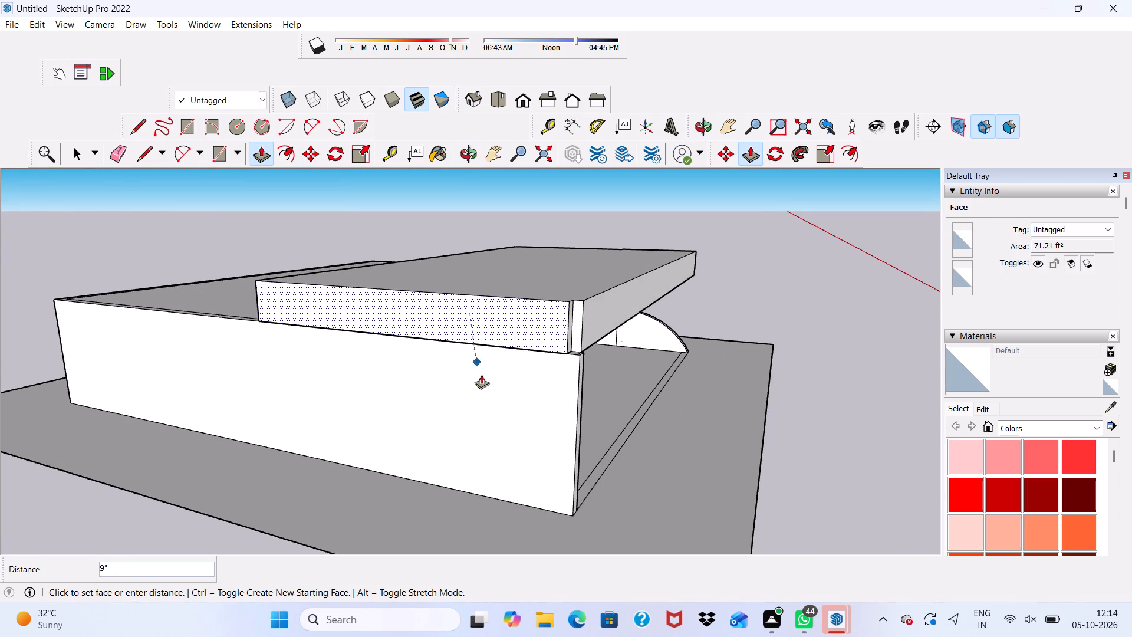
left_click(508, 393)
scroll(583, 298, "up", 9)
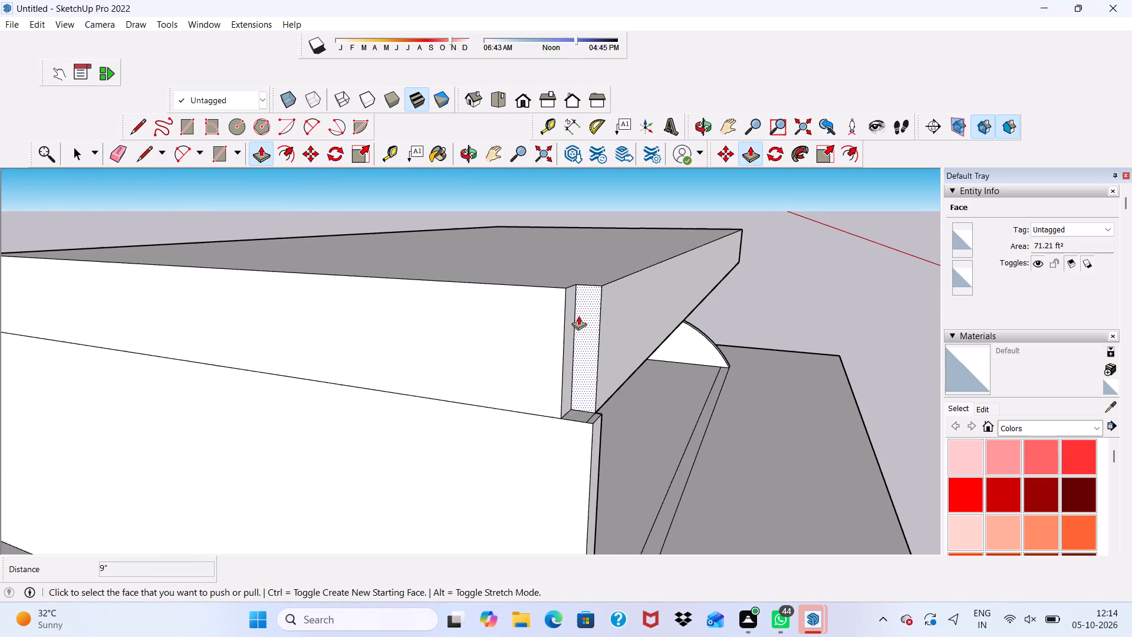
left_click(581, 314)
left_click(544, 434)
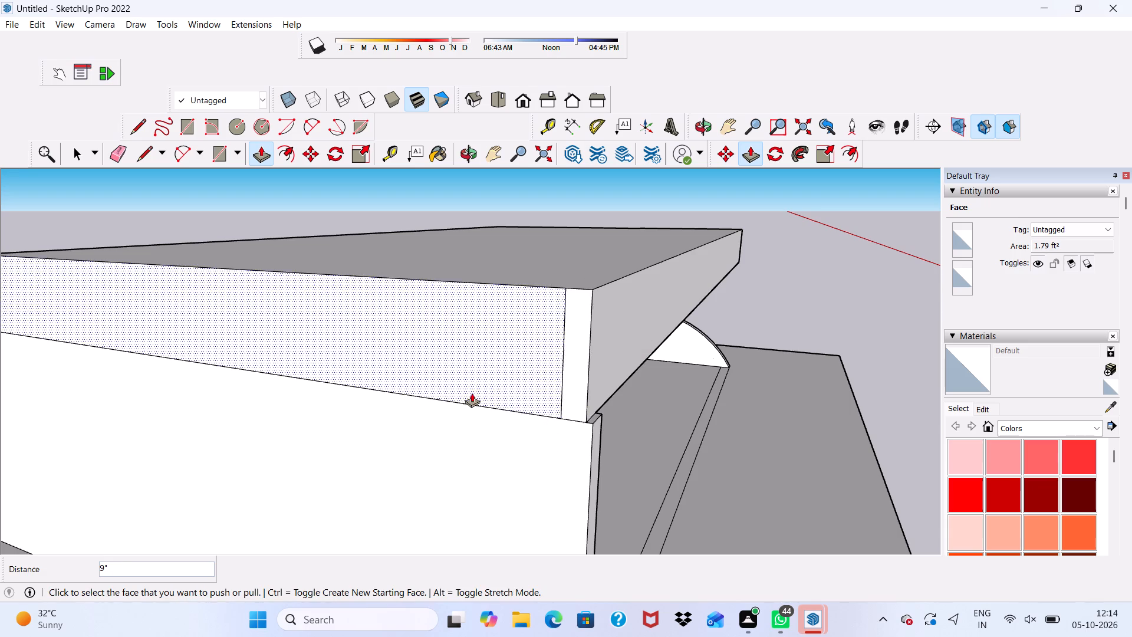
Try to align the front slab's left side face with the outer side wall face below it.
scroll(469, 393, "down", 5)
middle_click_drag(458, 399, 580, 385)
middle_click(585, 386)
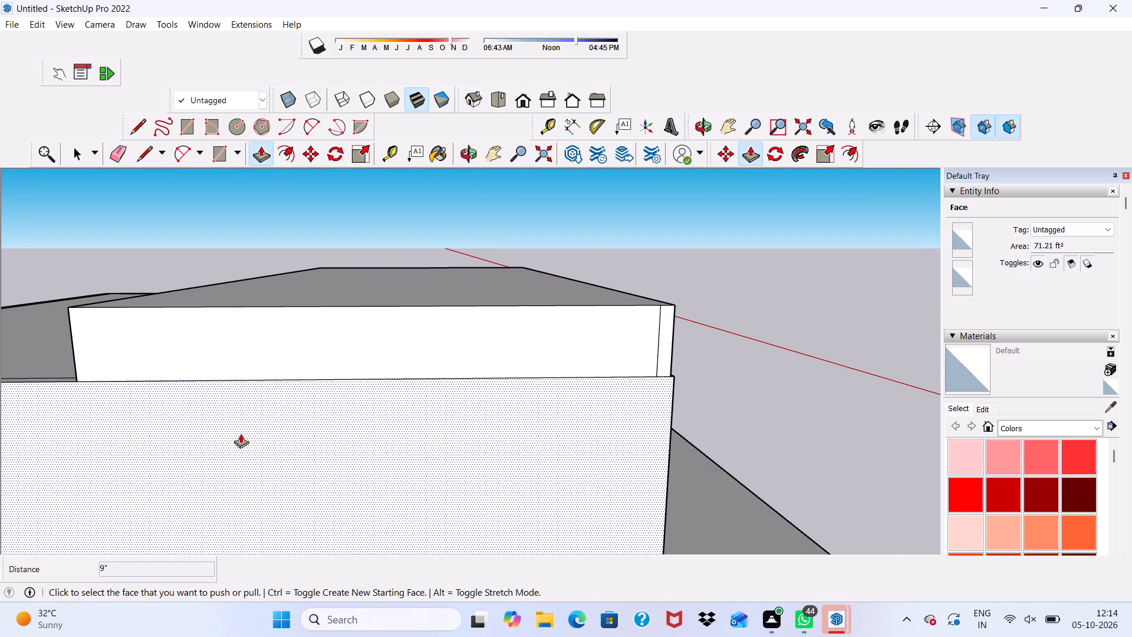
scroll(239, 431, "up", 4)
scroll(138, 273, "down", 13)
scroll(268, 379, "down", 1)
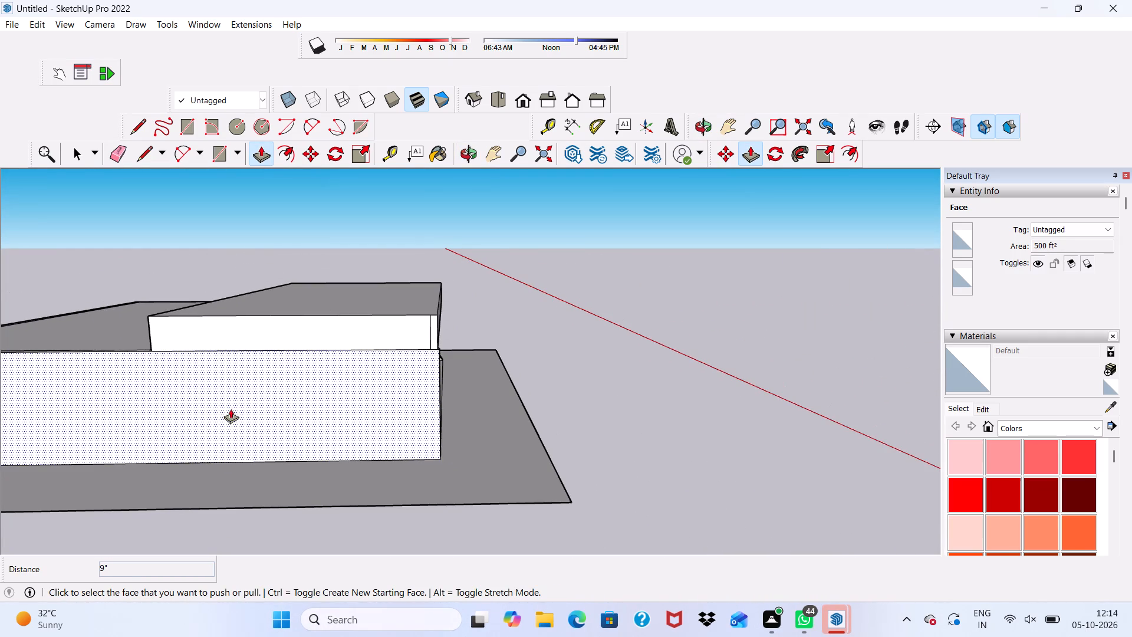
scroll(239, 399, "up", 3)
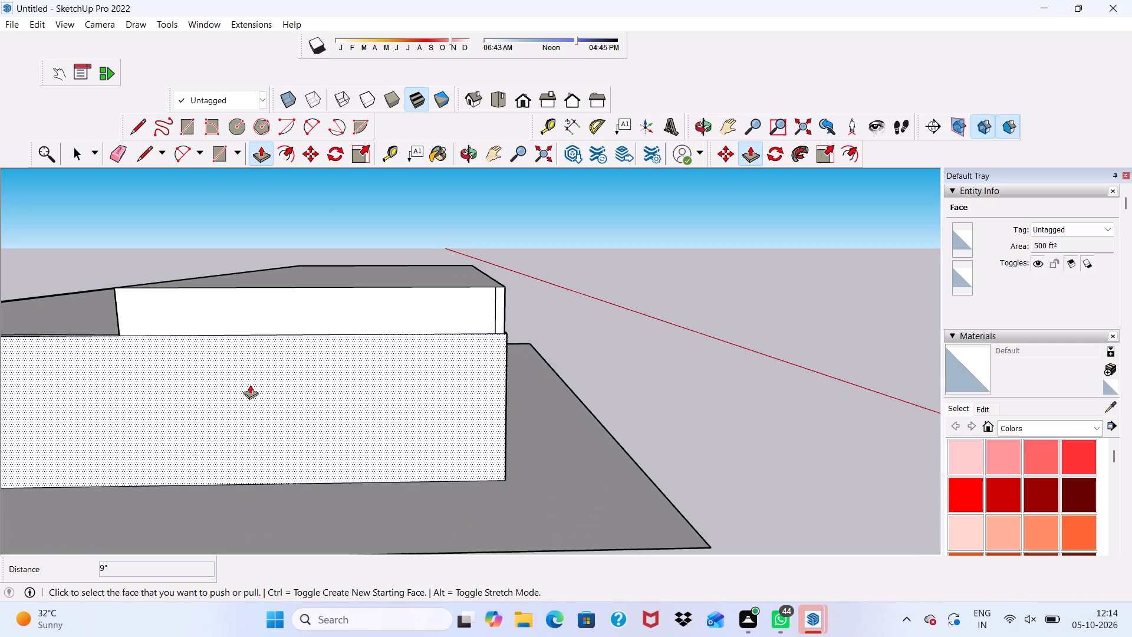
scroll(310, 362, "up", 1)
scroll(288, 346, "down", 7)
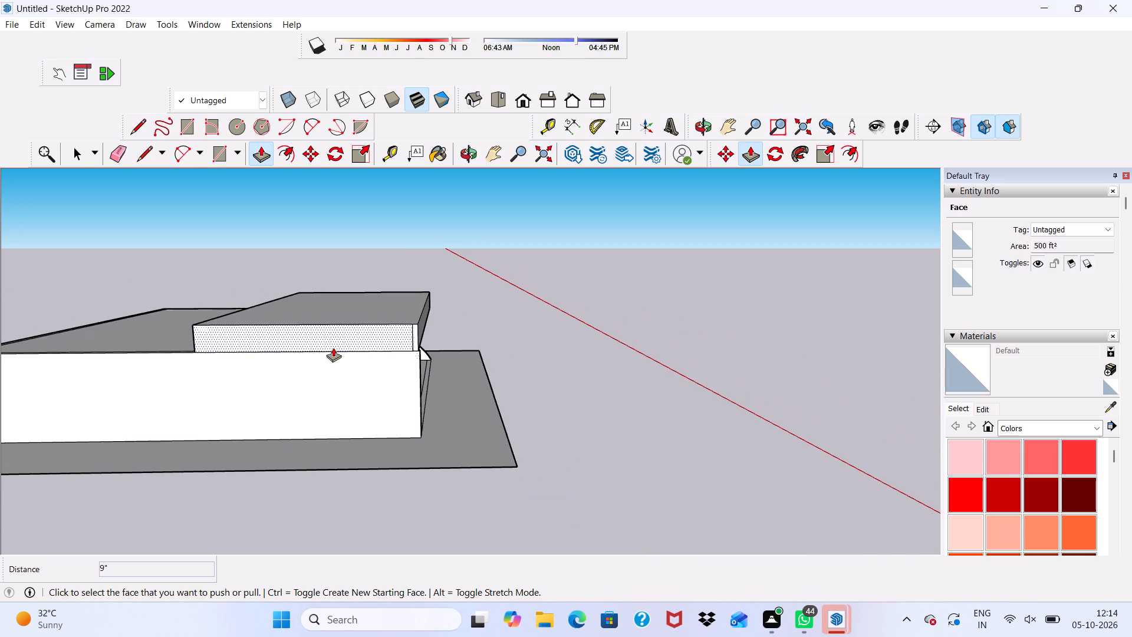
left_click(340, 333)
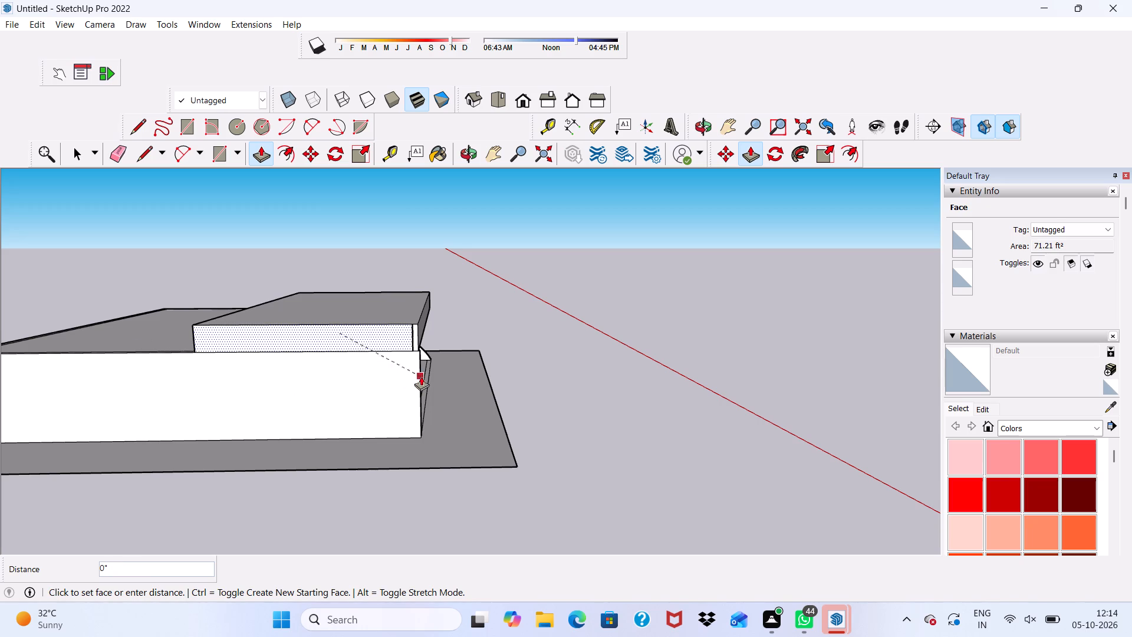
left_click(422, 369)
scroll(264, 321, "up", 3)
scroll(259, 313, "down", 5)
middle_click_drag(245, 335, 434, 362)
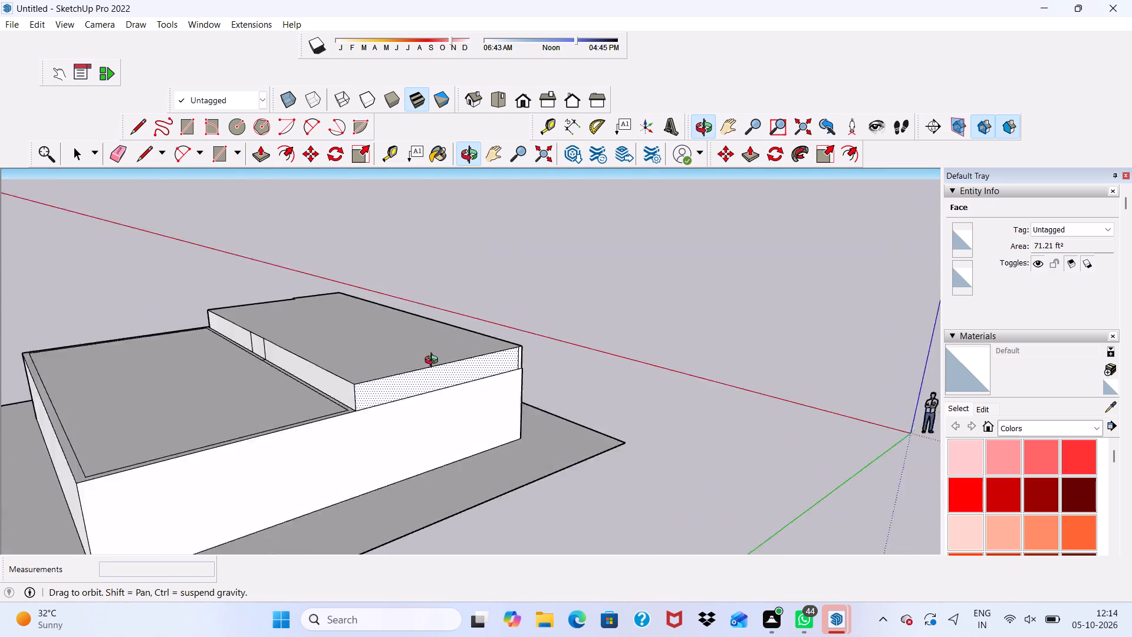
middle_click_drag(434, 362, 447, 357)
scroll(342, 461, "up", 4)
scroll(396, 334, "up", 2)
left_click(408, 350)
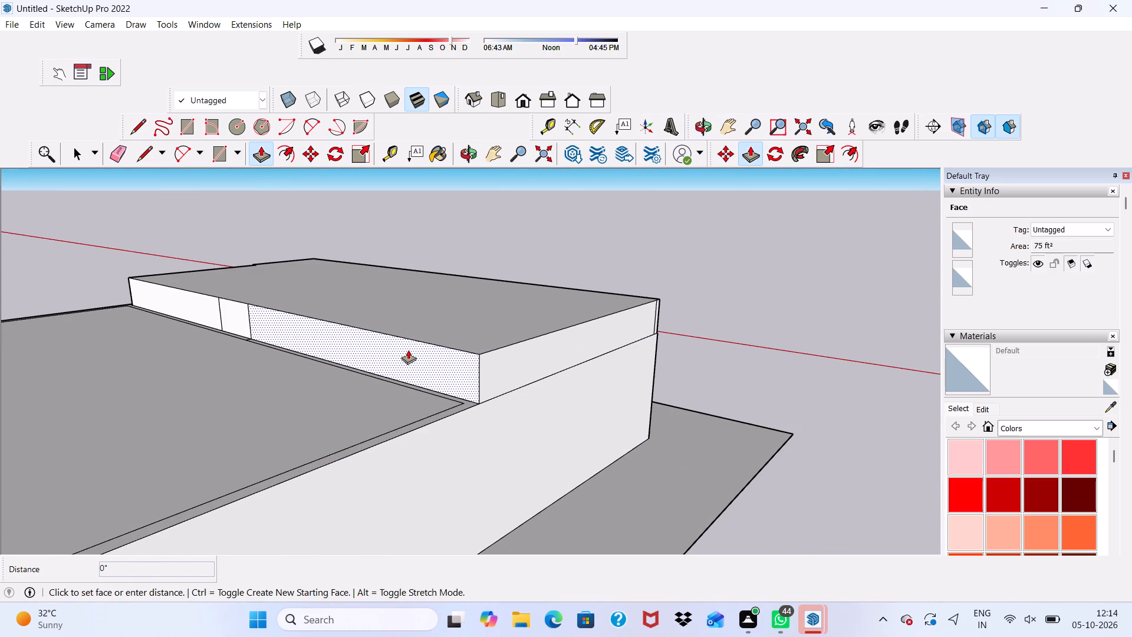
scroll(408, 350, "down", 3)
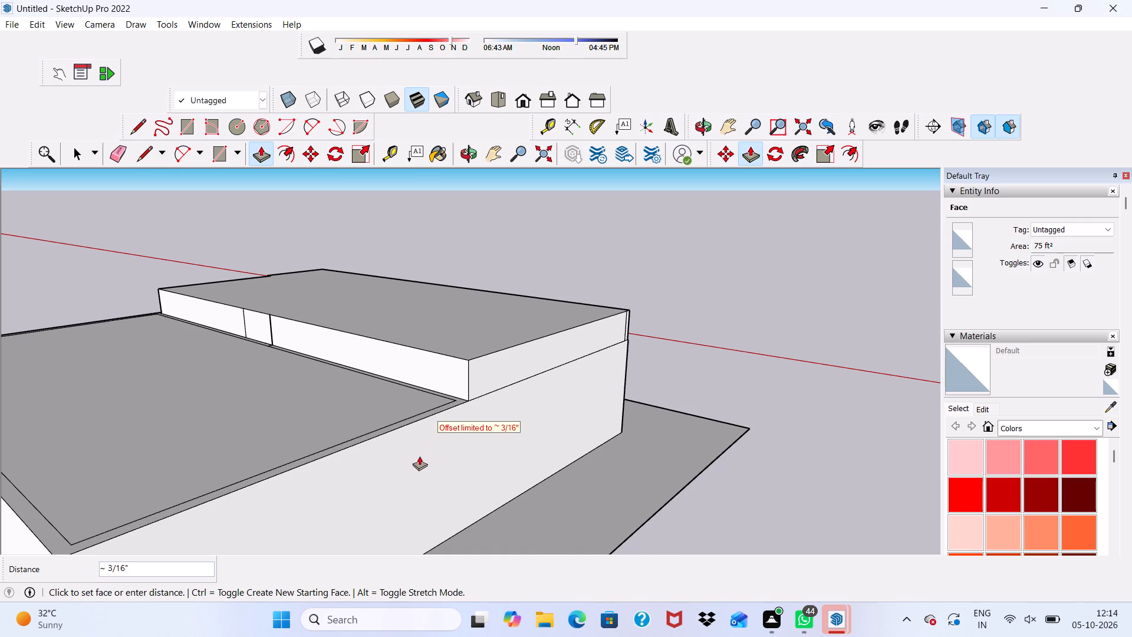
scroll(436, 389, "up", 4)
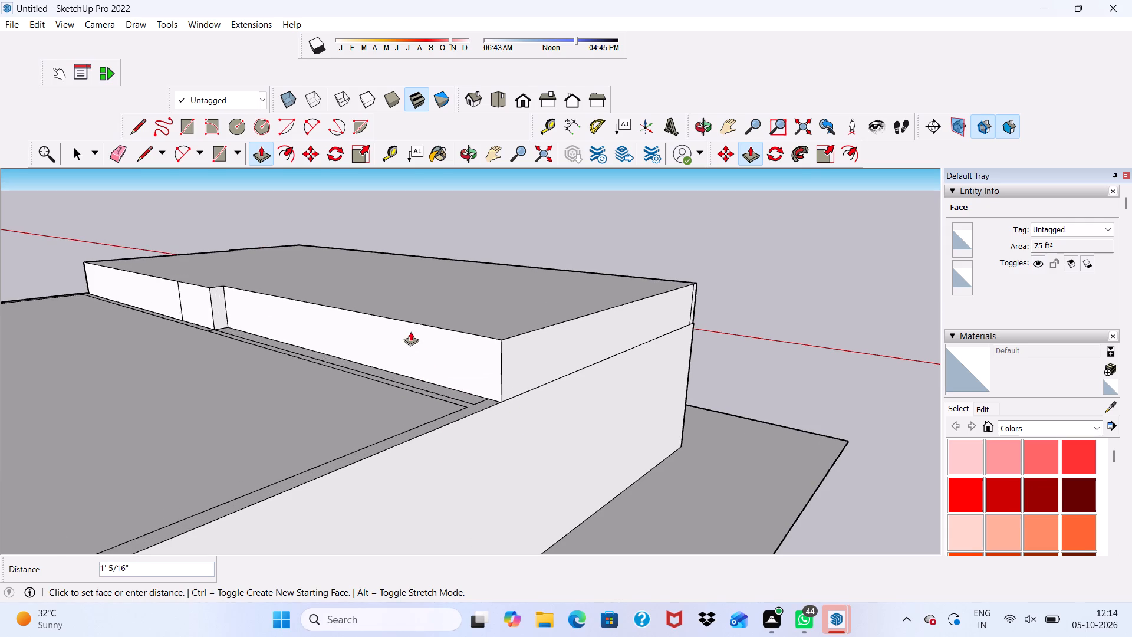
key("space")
Erase the vertical seam line near the front corner of the slab's left side face.
scroll(394, 359, "down", 7)
middle_click_drag(488, 359, 0, 389)
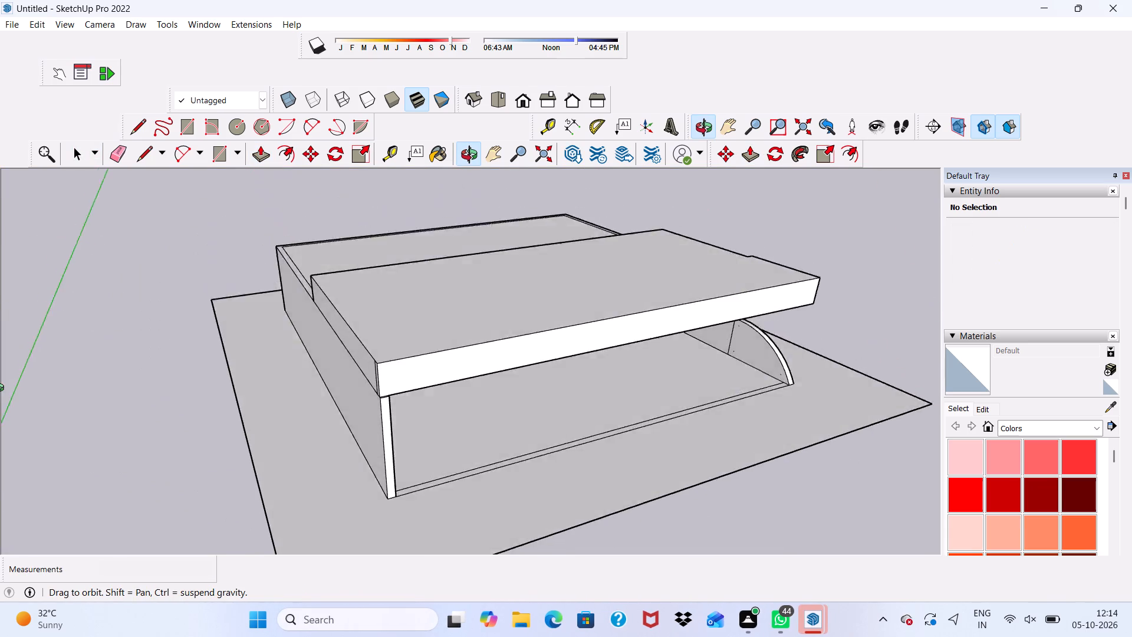
middle_click_drag(0, 389, 0, 365)
scroll(305, 400, "down", 2)
scroll(344, 427, "up", 1)
scroll(364, 434, "down", 1)
scroll(326, 212, "up", 1)
scroll(326, 212, "down", 5)
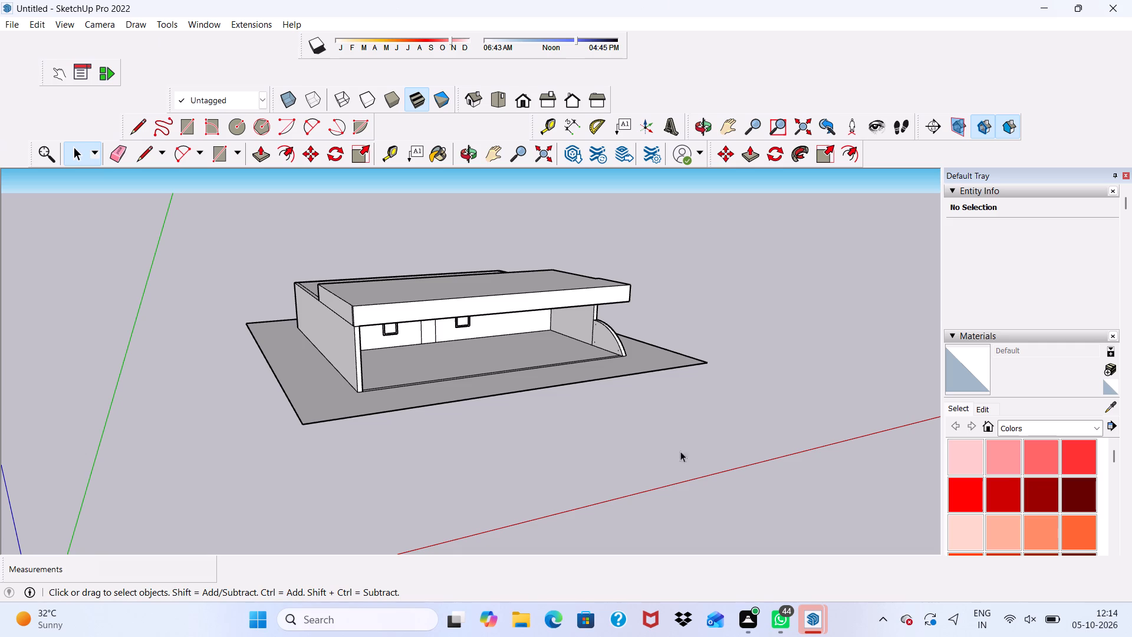
scroll(747, 572, "up", 1)
left_click(116, 149)
scroll(351, 327, "up", 4)
scroll(396, 379, "down", 1)
middle_click_drag(371, 354, 577, 350)
middle_click(577, 350)
scroll(574, 279, "up", 10)
scroll(414, 331, "down", 2)
scroll(422, 337, "up", 1)
scroll(439, 343, "down", 4)
scroll(558, 339, "up", 1)
scroll(553, 352, "down", 2)
scroll(430, 367, "up", 4)
left_click(465, 292)
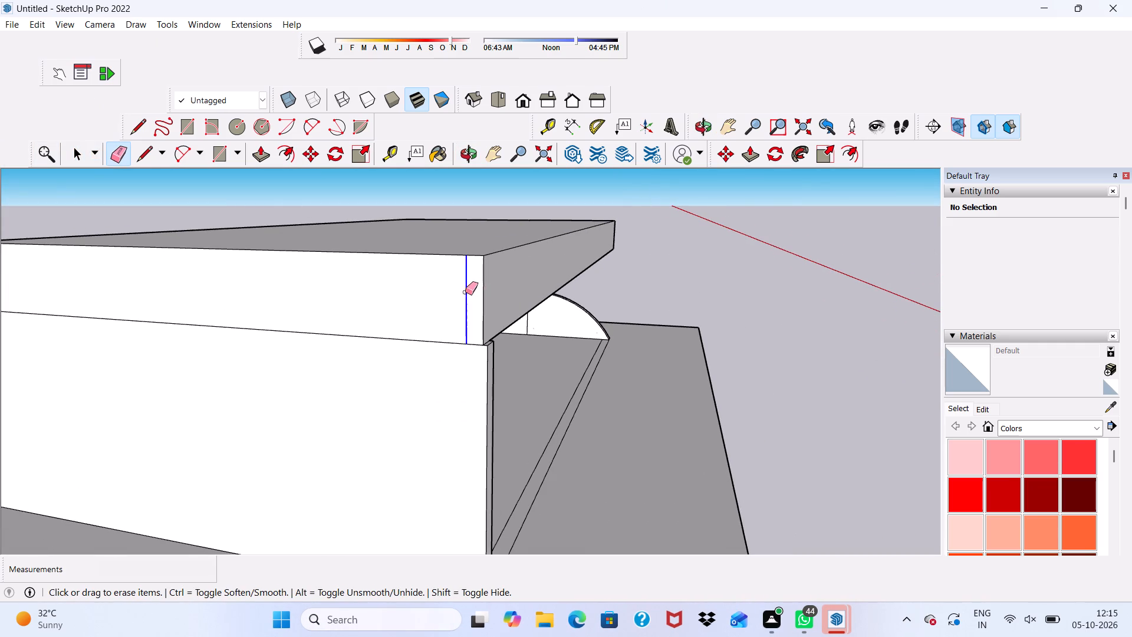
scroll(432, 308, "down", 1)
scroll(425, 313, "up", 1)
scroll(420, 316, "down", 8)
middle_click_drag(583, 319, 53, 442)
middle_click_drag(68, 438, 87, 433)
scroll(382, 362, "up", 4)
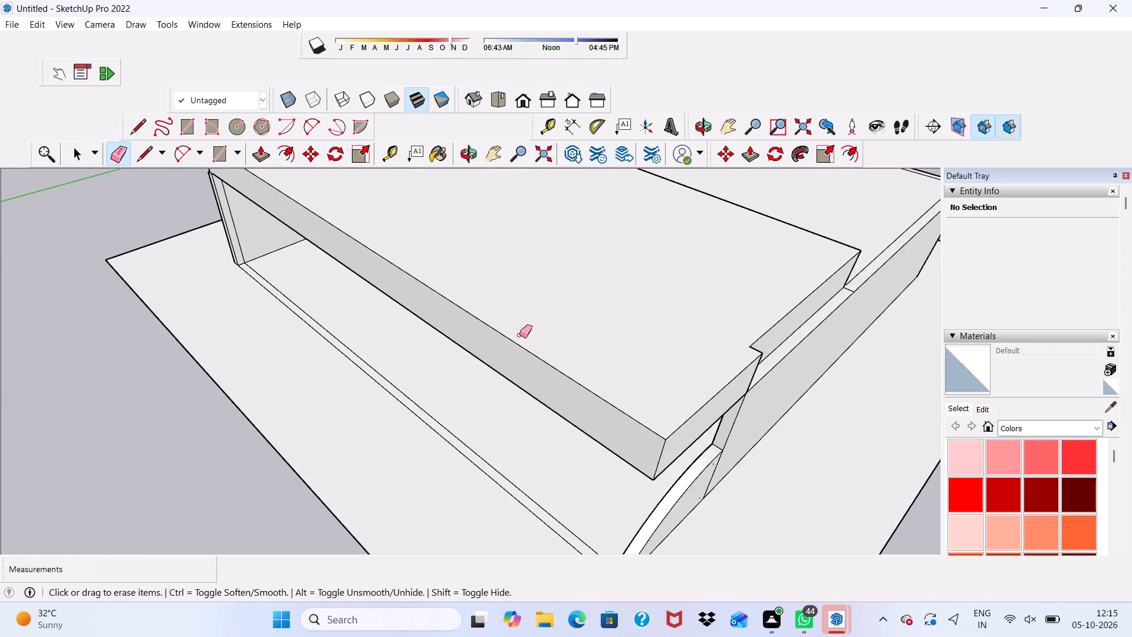
Pull the front slab's recessed side face on the curved-wall side outward 9", flush with the adjoining front part.
scroll(519, 335, "up", 6)
scroll(698, 390, "down", 2)
middle_click_drag(729, 407, 340, 264)
middle_click(340, 264)
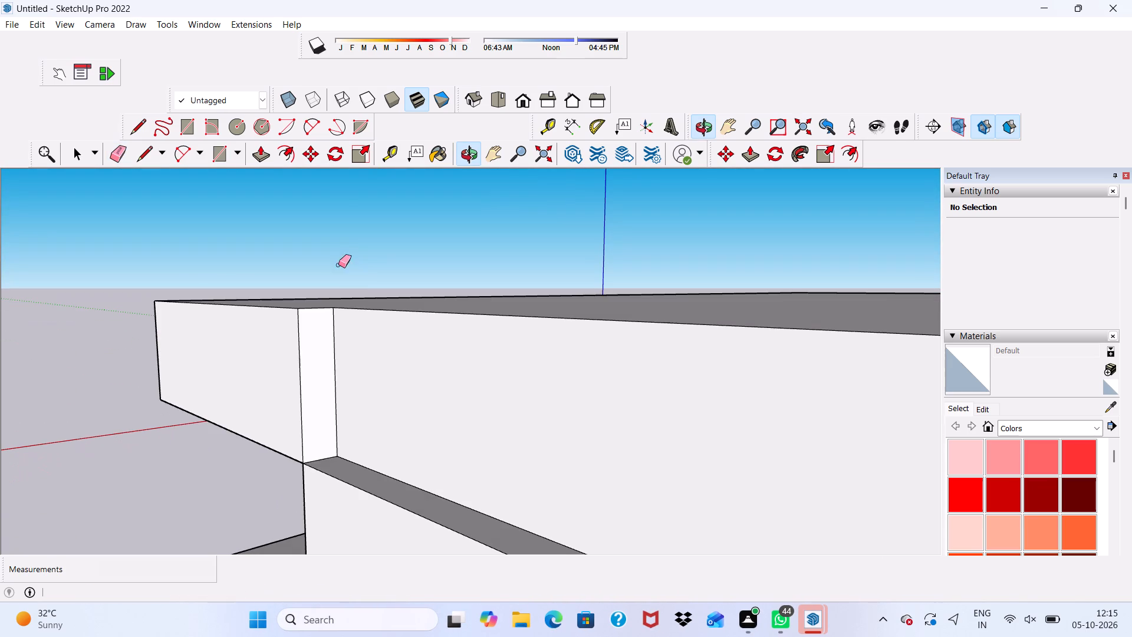
left_click_drag(369, 316, 415, 363)
left_click(402, 385)
left_click_drag(391, 389, 384, 388)
key("space")
left_click(397, 386)
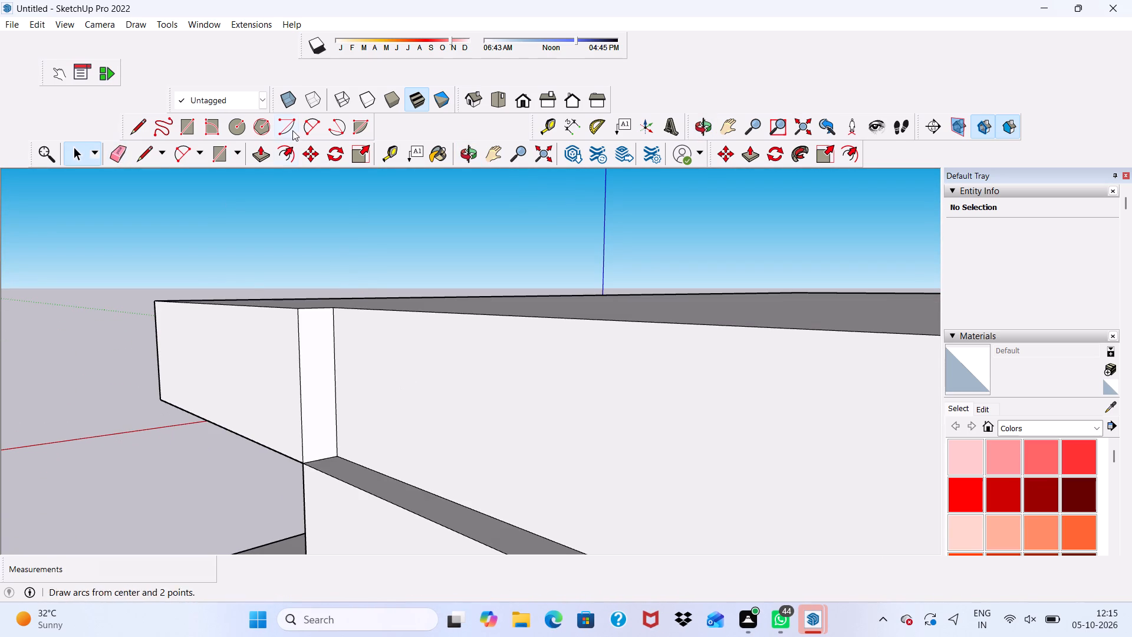
left_click(254, 149)
left_click(462, 339)
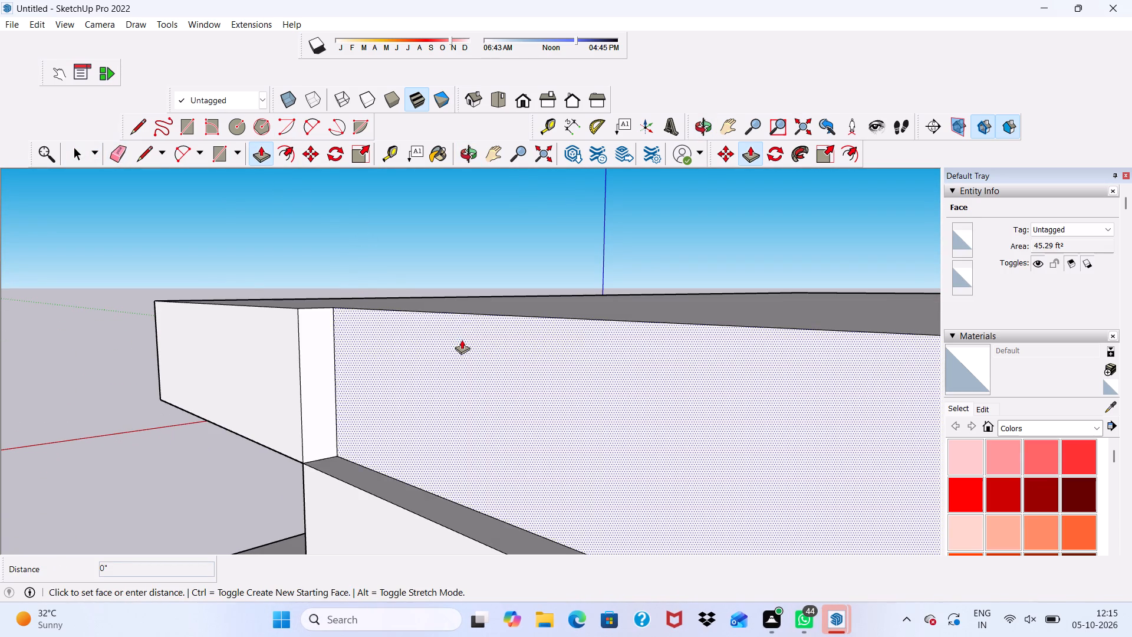
left_click(269, 340)
scroll(274, 331, "down", 13)
scroll(537, 325, "up", 1)
scroll(539, 331, "down", 2)
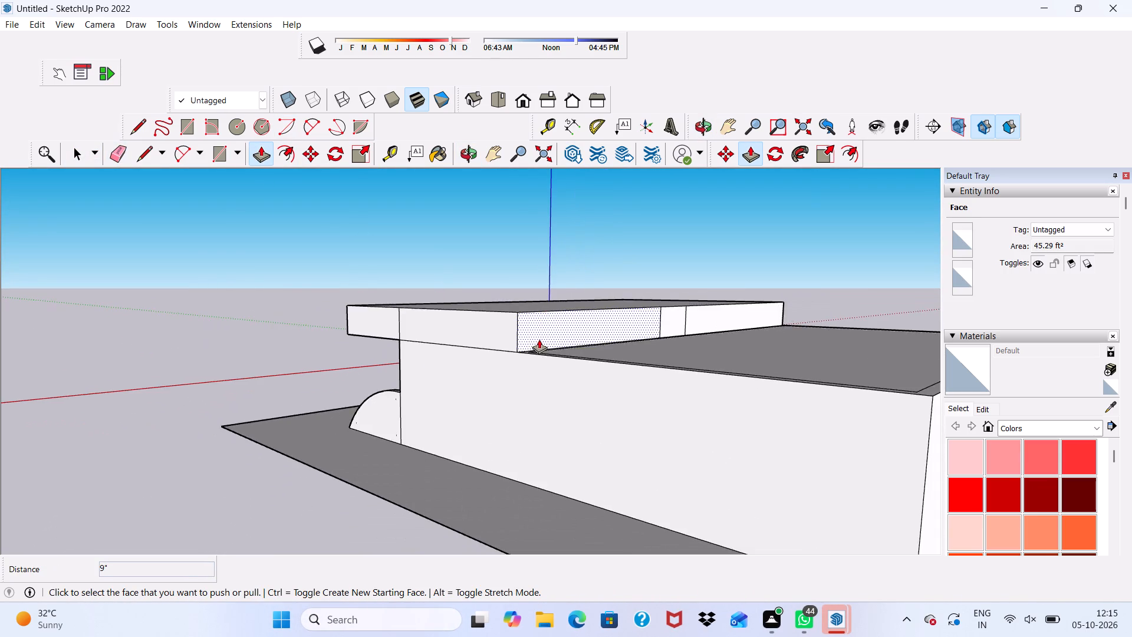
Erase the two vertical seam lines on the front slab's rear face.
middle_click_drag(539, 339, 291, 357)
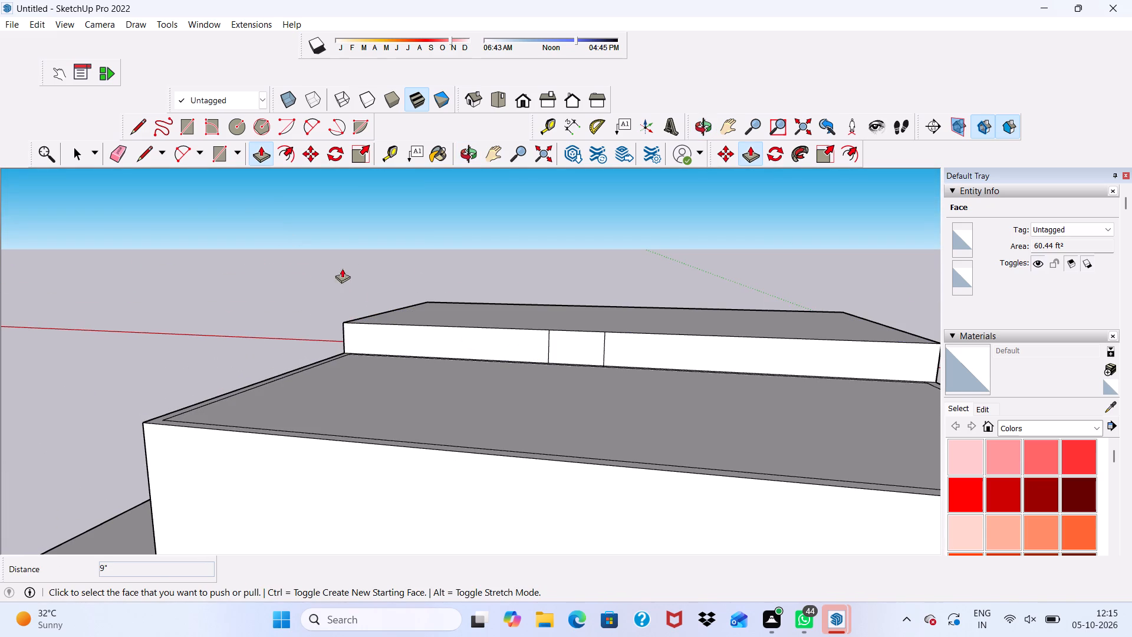
key("space")
left_click(116, 146)
scroll(670, 329, "up", 9)
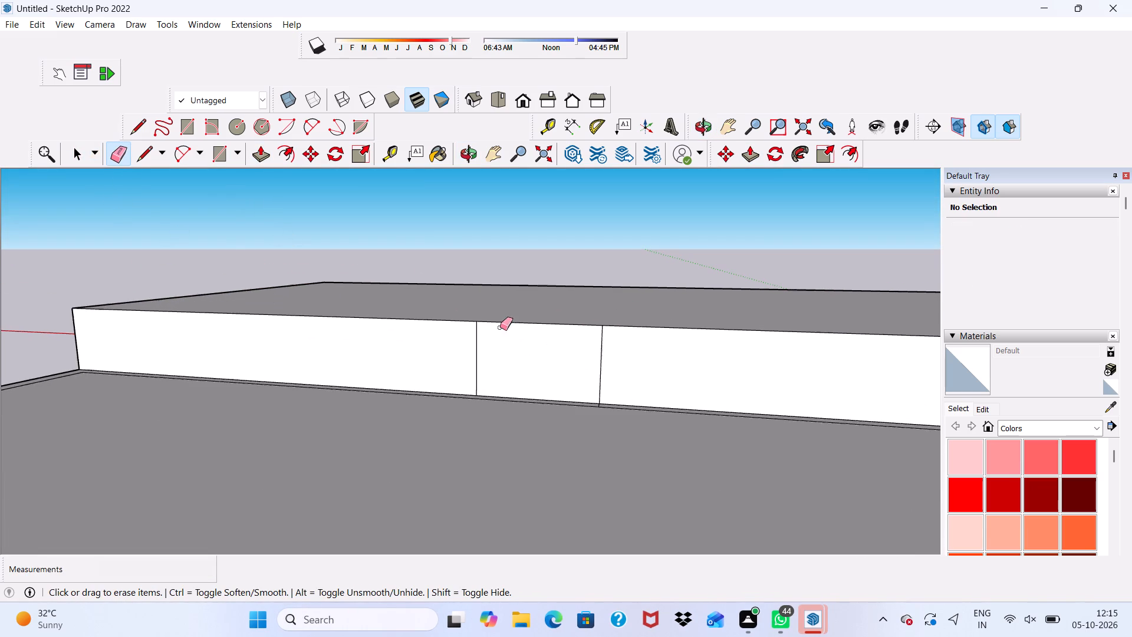
left_click_drag(468, 353, 656, 336)
scroll(486, 335, "down", 5)
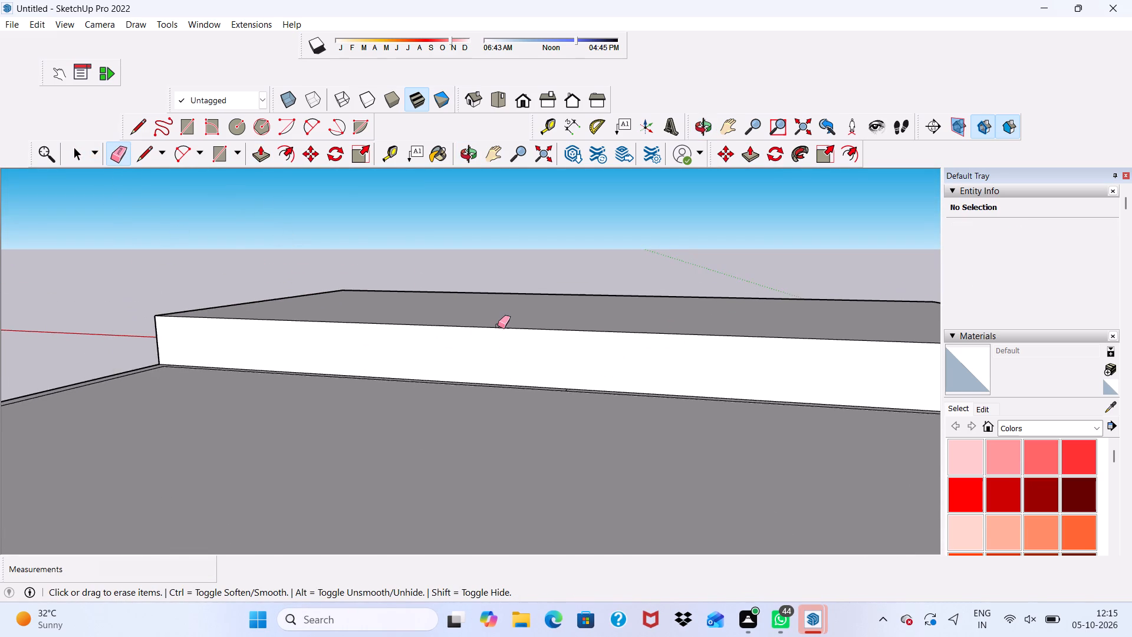
scroll(498, 326, "down", 5)
key("space")
Examine the slab overhang, side walls and ground-floor front wall from several angles.
scroll(537, 319, "down", 2)
scroll(533, 330, "up", 1)
scroll(533, 331, "down", 1)
scroll(532, 334, "up", 1)
scroll(529, 337, "down", 7)
middle_click_drag(614, 349, 94, 349)
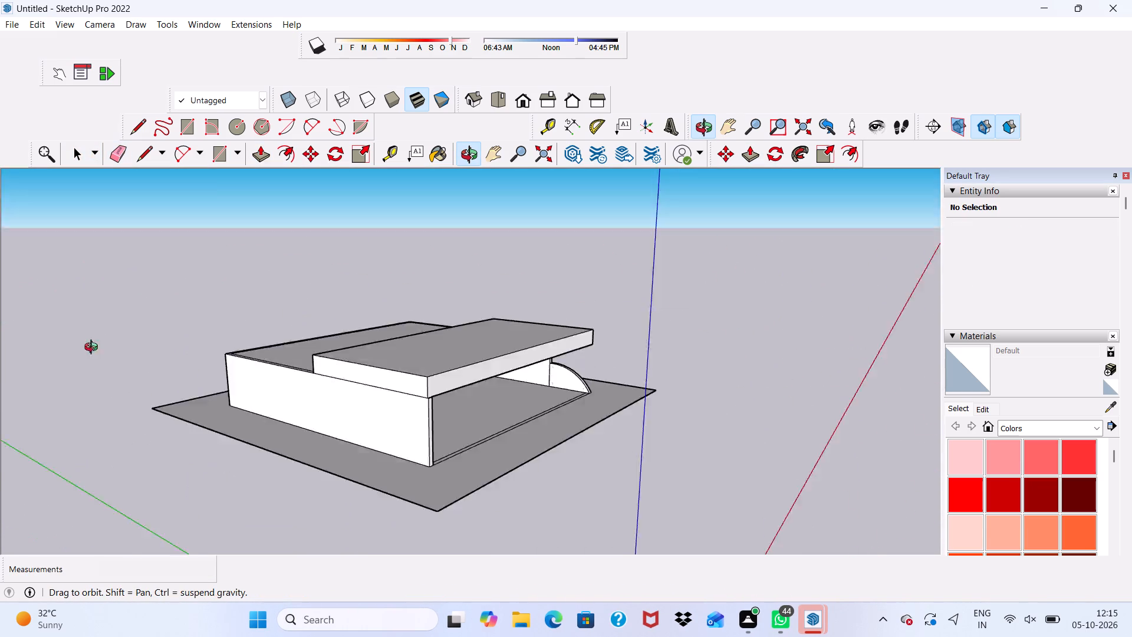
middle_click_drag(94, 349, 5, 341)
middle_click_drag(15, 341, 40, 342)
middle_click_drag(81, 343, 136, 344)
scroll(393, 350, "up", 10)
middle_click_drag(549, 352, 387, 274)
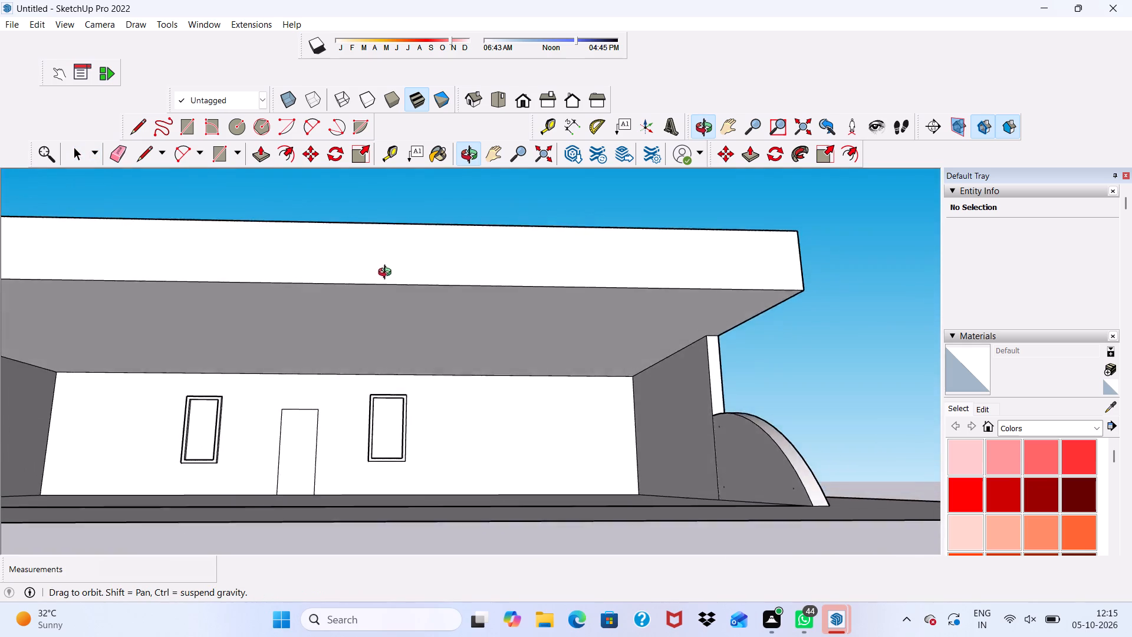
middle_click_drag(387, 274, 437, 271)
scroll(443, 267, "down", 1)
scroll(456, 273, "up", 1)
scroll(470, 278, "down", 3)
middle_click_drag(538, 294, 478, 291)
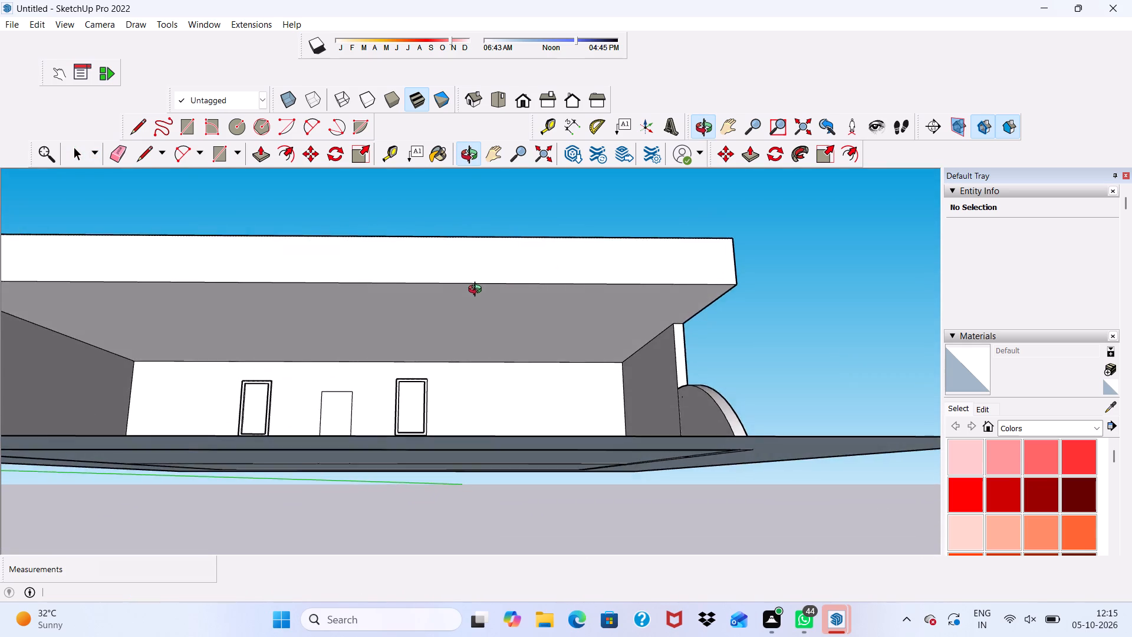
middle_click(478, 291)
scroll(477, 295, "up", 4)
scroll(482, 296, "down", 6)
scroll(513, 288, "up", 1)
scroll(514, 291, "down", 4)
middle_click_drag(531, 317, 485, 376)
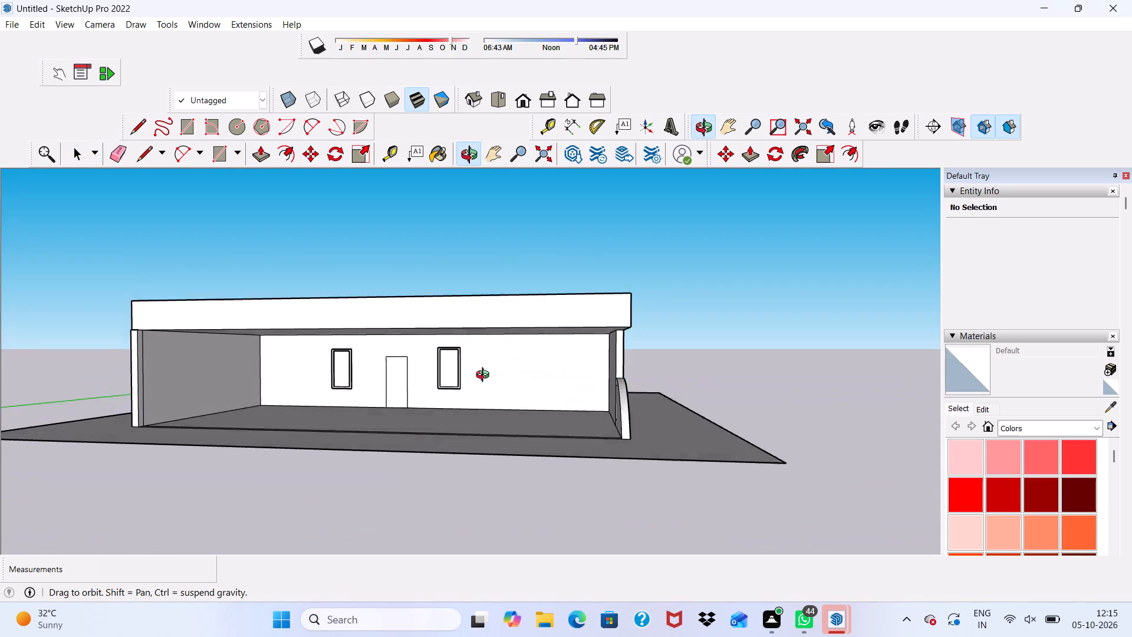
middle_click_drag(485, 376, 493, 416)
middle_click(493, 418)
middle_click(493, 418)
scroll(353, 284, "up", 4)
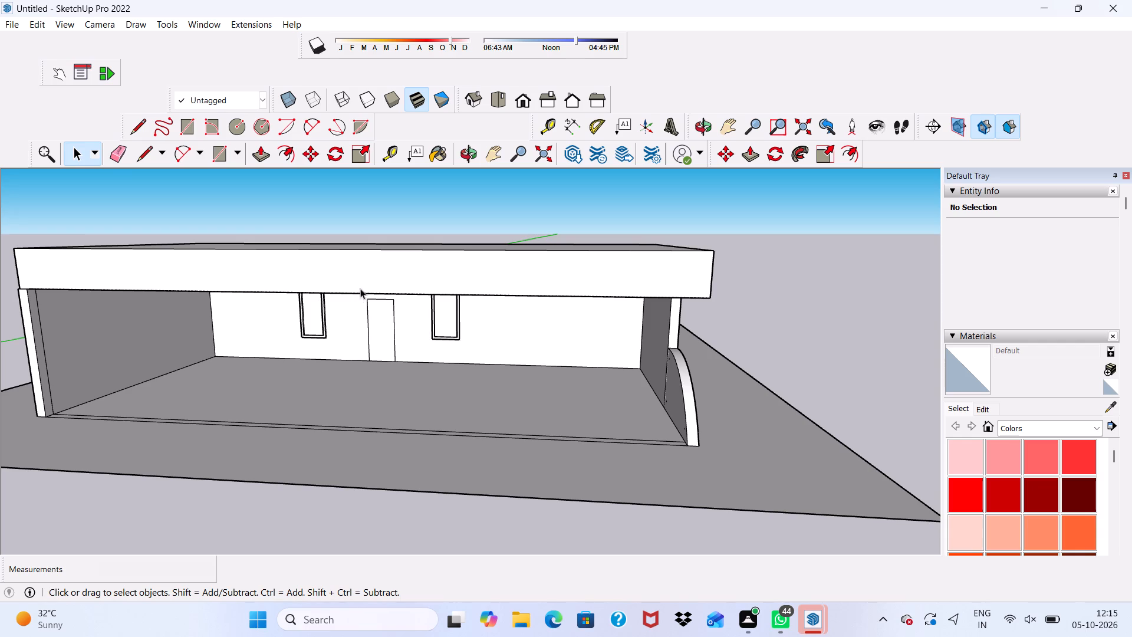
scroll(368, 273, "up", 4)
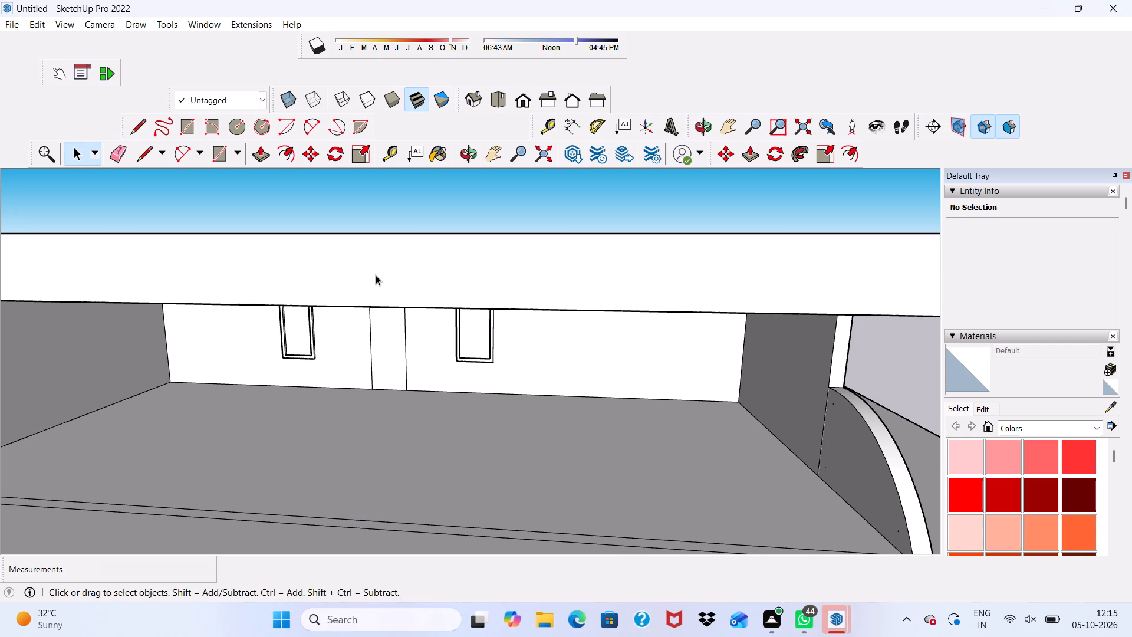
scroll(376, 275, "up", 3)
scroll(376, 274, "down", 2)
middle_click_drag(378, 282, 359, 208)
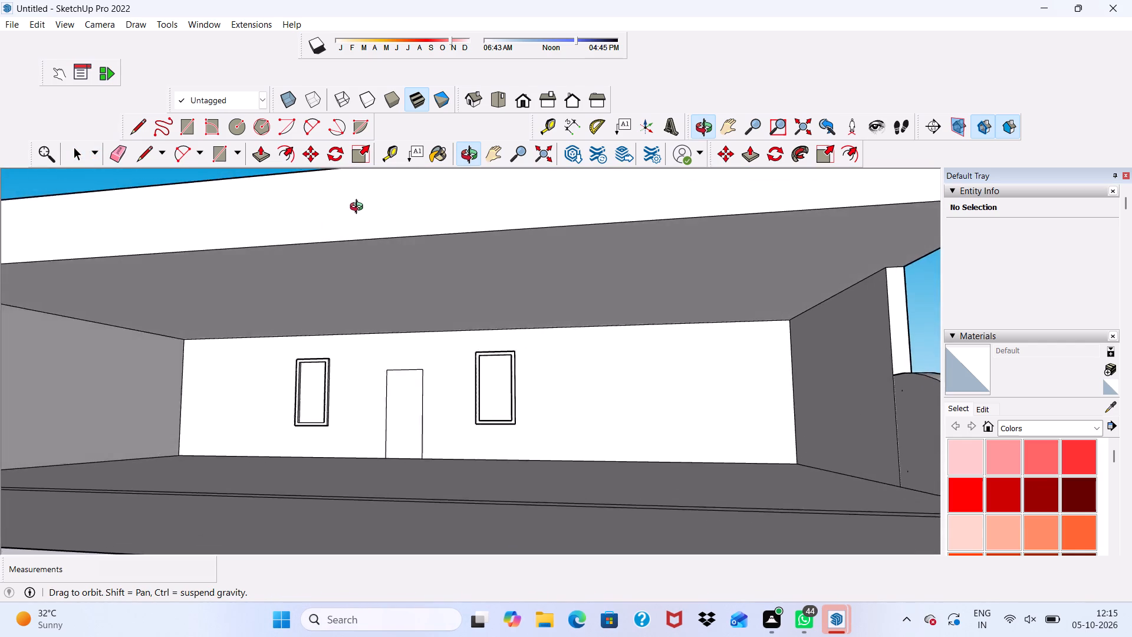
middle_click_drag(359, 208, 405, 234)
Pull the front slab's rear face back about 25' 6" to the building's rear wall, covering the rear roof.
scroll(430, 245, "down", 12)
middle_click_drag(535, 285, 895, 383)
scroll(358, 286, "up", 5)
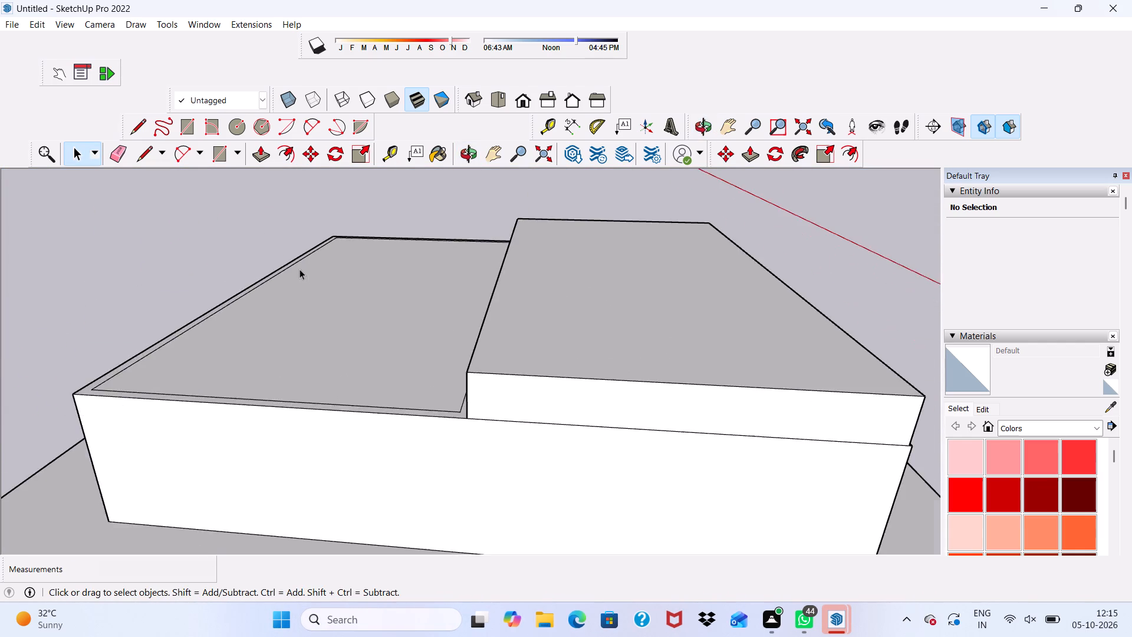
middle_click_drag(340, 290, 586, 287)
middle_click(586, 287)
scroll(586, 286, "up", 2)
left_click(590, 282)
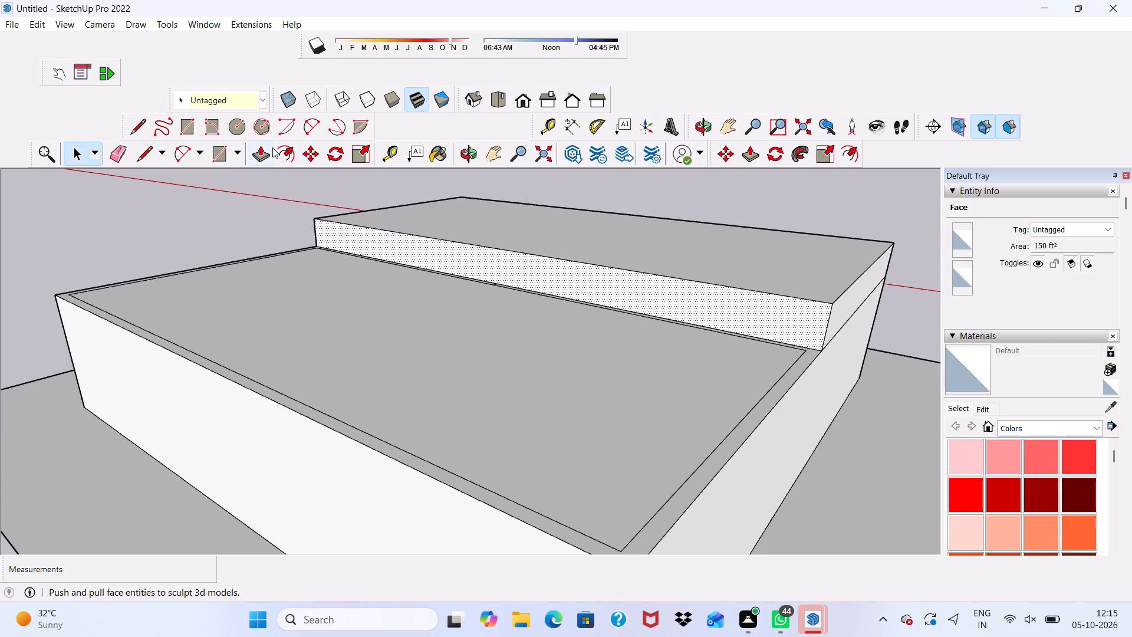
left_click(254, 152)
scroll(449, 264, "up", 4)
left_click(456, 248)
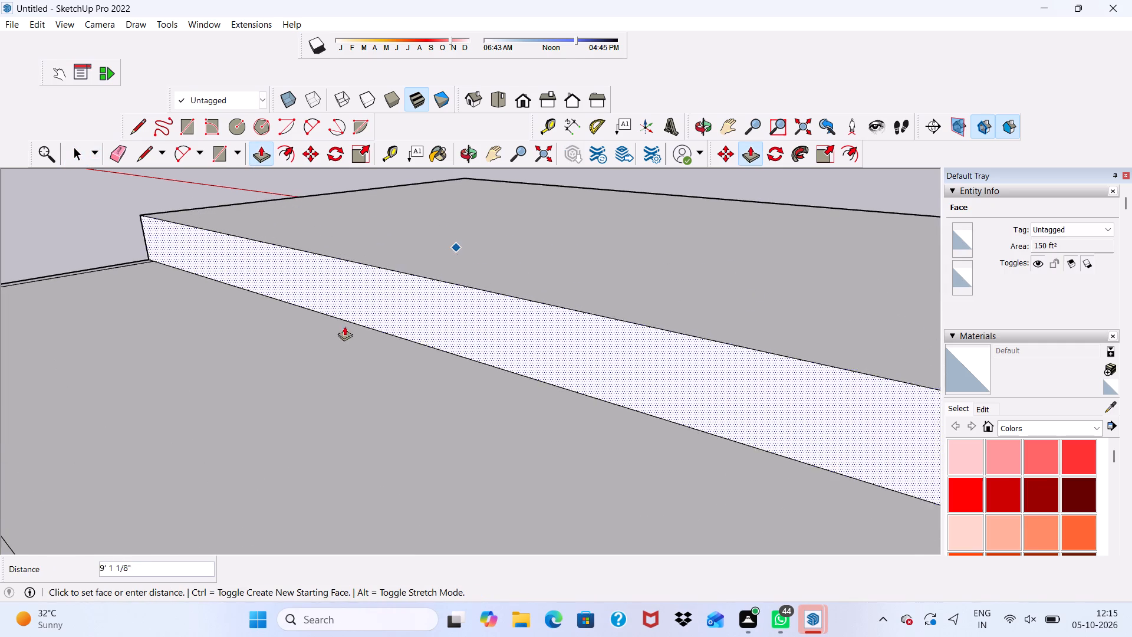
scroll(298, 334, "down", 1)
scroll(298, 335, "up", 1)
scroll(298, 336, "down", 8)
scroll(282, 286, "up", 1)
scroll(282, 287, "down", 6)
scroll(213, 407, "up", 1)
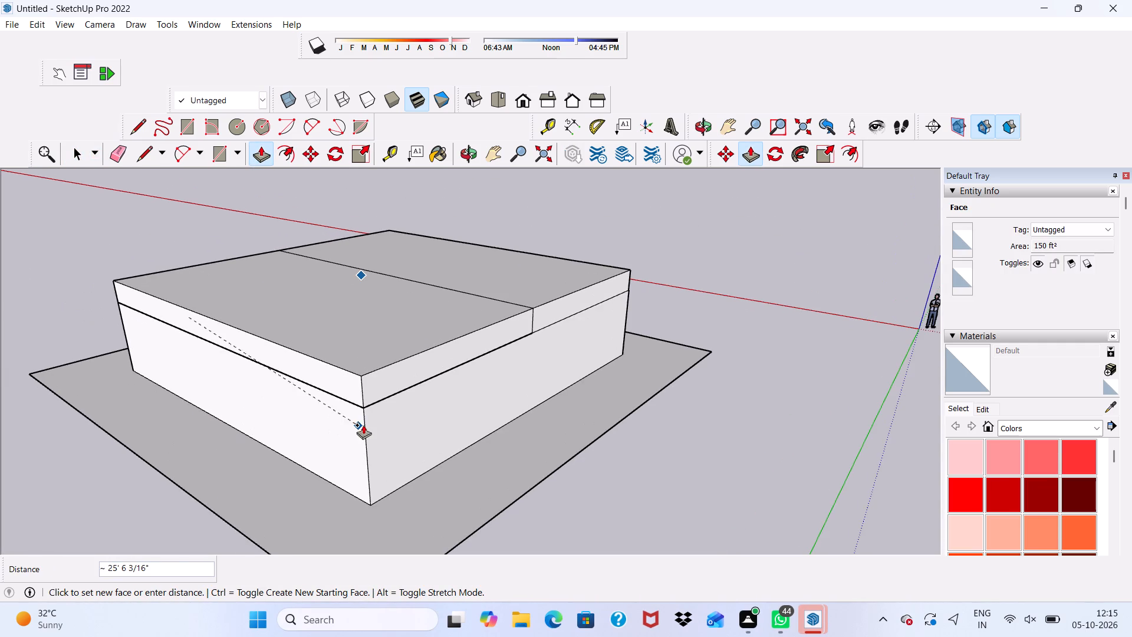
left_click(353, 433)
scroll(397, 324, "down", 5)
middle_click_drag(439, 323, 368, 396)
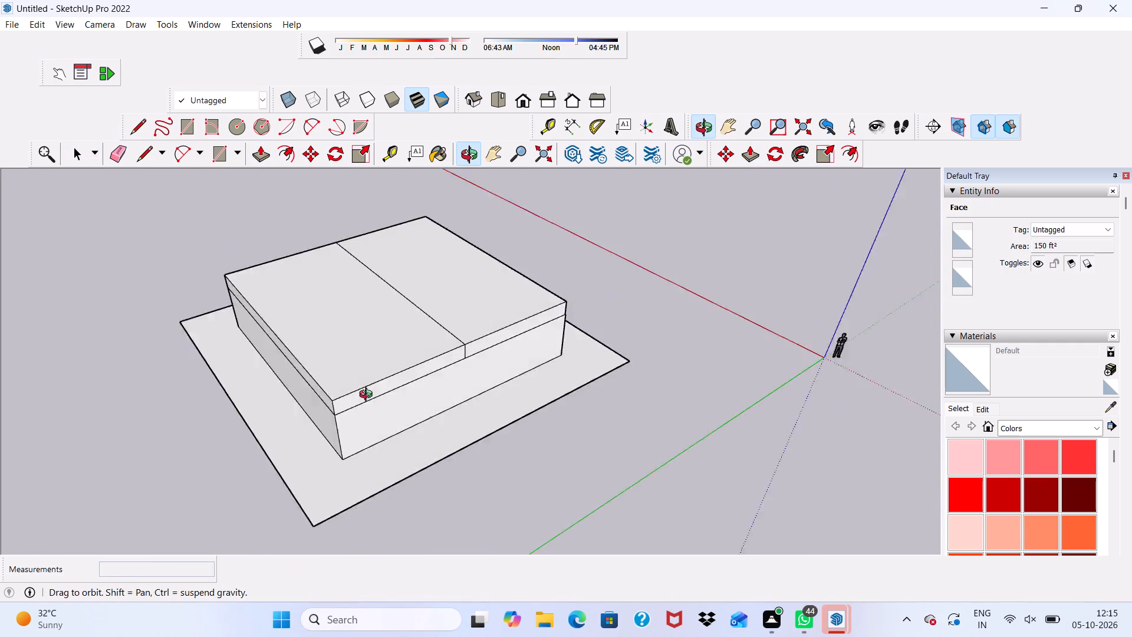
middle_click_drag(368, 396, 52, 356)
scroll(458, 237, "up", 4)
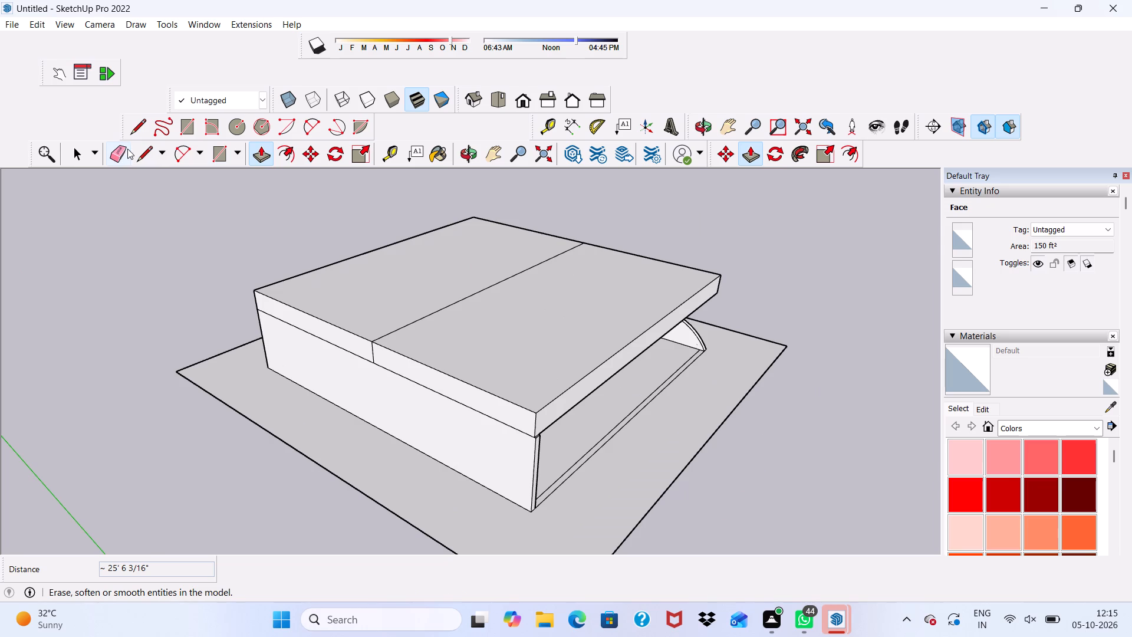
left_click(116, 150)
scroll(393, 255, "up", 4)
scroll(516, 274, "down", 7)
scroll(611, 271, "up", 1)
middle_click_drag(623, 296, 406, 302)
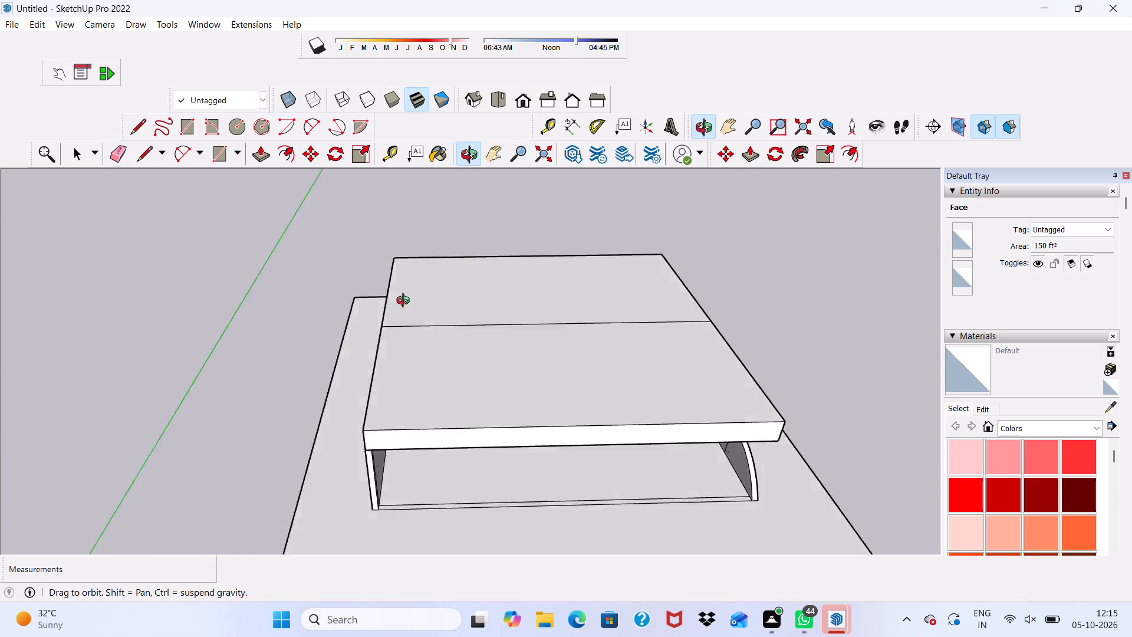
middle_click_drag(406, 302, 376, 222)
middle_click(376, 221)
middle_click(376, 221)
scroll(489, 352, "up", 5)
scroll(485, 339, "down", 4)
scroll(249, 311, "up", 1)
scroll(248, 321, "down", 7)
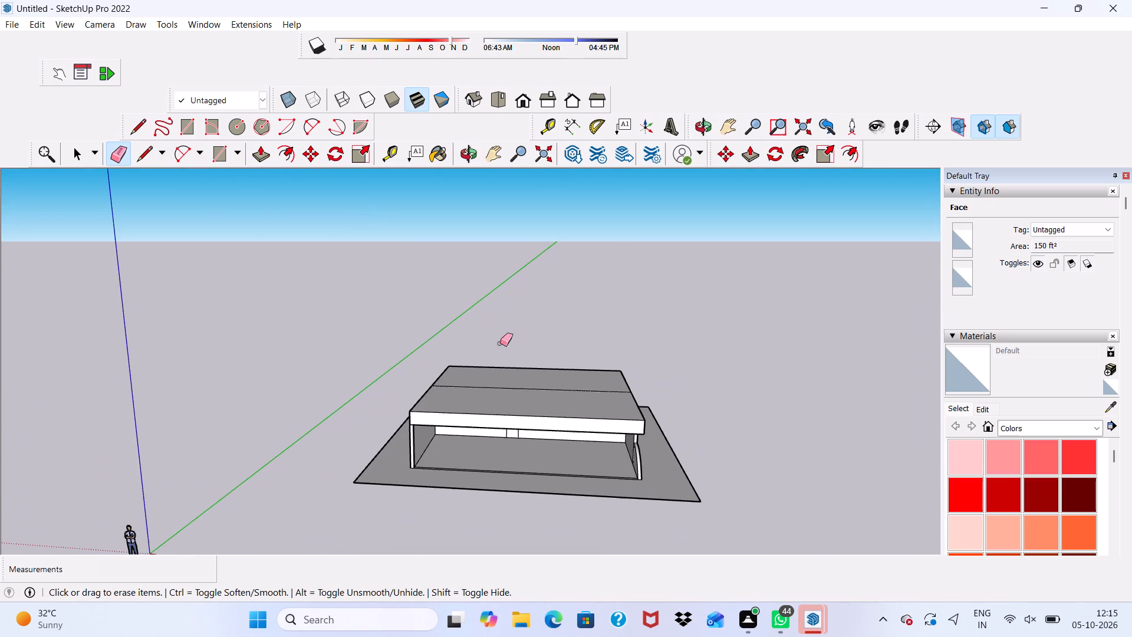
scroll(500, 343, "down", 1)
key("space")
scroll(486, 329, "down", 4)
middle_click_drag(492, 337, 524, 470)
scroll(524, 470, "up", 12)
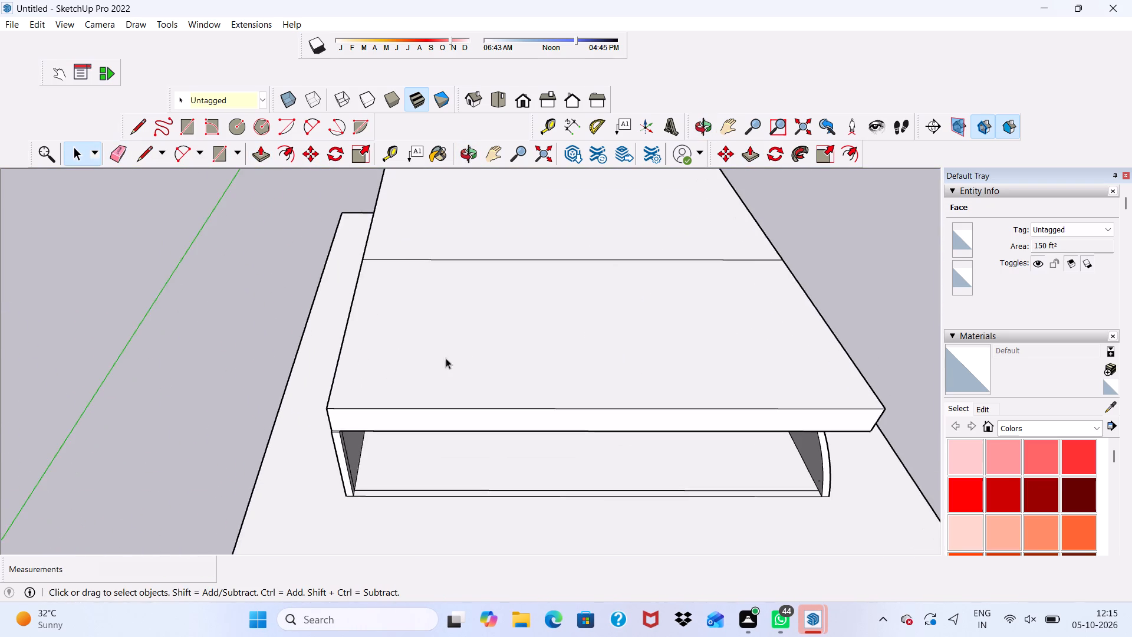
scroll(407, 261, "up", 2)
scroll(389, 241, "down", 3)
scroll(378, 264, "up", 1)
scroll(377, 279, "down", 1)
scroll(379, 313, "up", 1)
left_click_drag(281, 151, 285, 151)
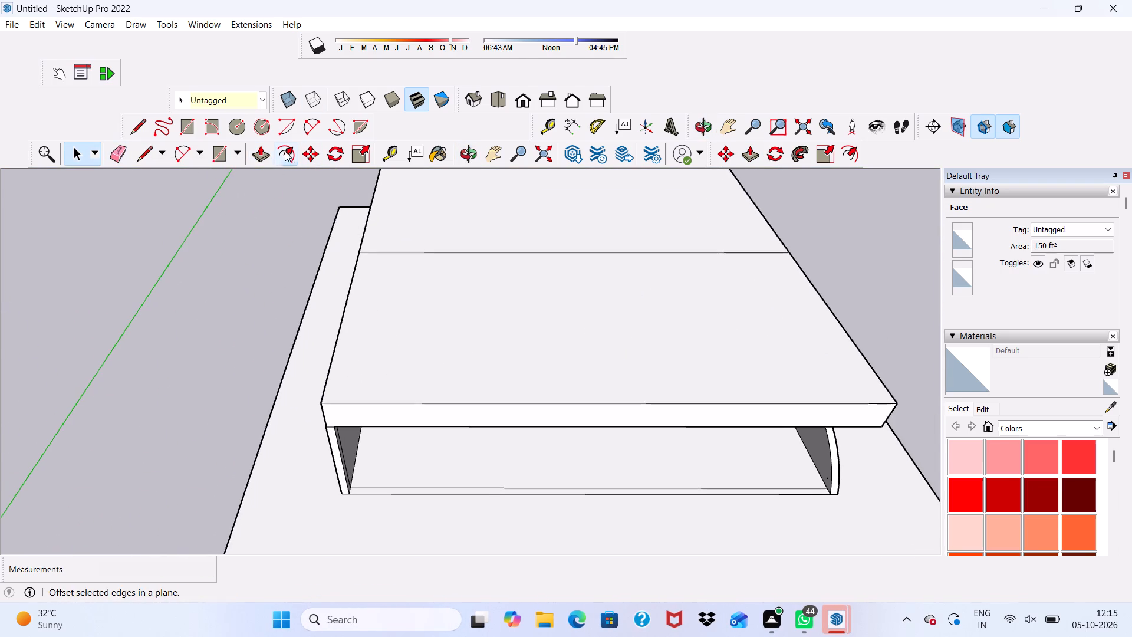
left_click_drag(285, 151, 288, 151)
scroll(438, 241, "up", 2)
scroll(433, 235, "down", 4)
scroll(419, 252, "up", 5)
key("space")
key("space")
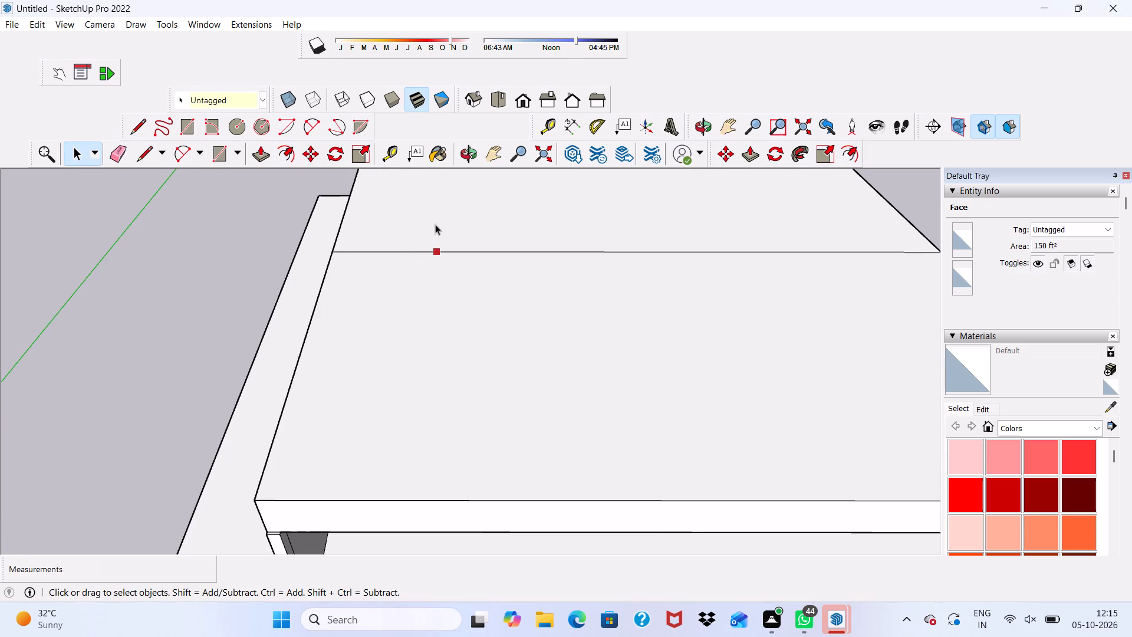
Offset the outline of the slab's rear top face 9" inward to form a border strip.
left_click(434, 223)
scroll(436, 225, "down", 5)
middle_click_drag(514, 369, 486, 191)
middle_click(498, 194)
middle_click_drag(509, 201, 516, 203)
middle_click_drag(525, 207, 532, 208)
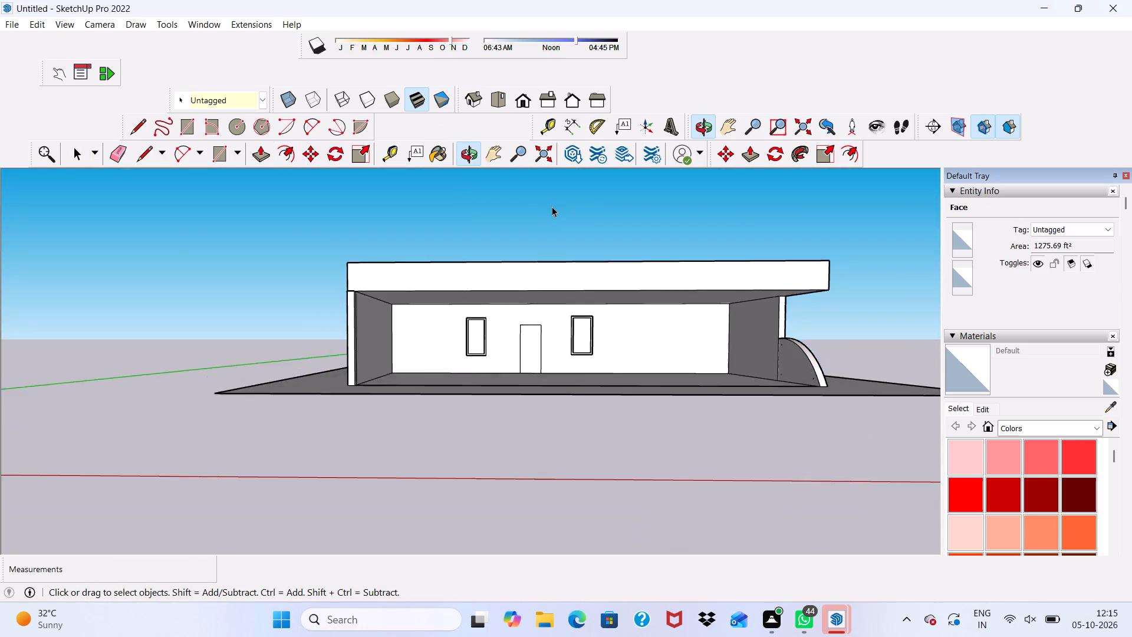
scroll(554, 206, "up", 6)
middle_click_drag(329, 291, 364, 251)
middle_click(364, 251)
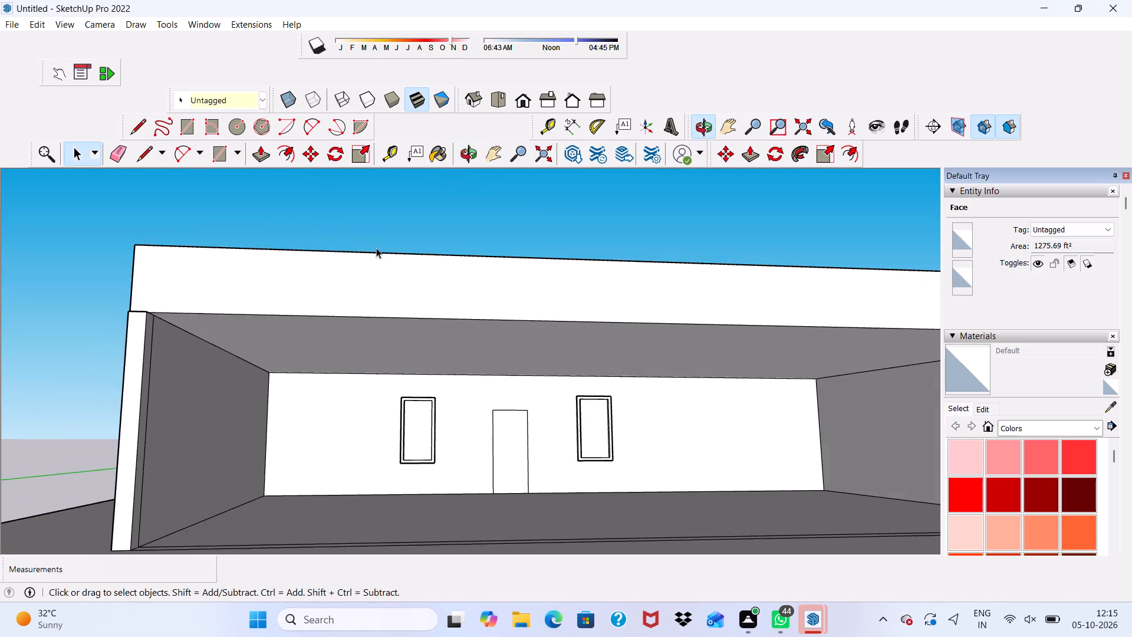
scroll(377, 248, "up", 1)
left_click(531, 96)
scroll(430, 268, "down", 1)
scroll(430, 278, "up", 1)
scroll(432, 285, "down", 7)
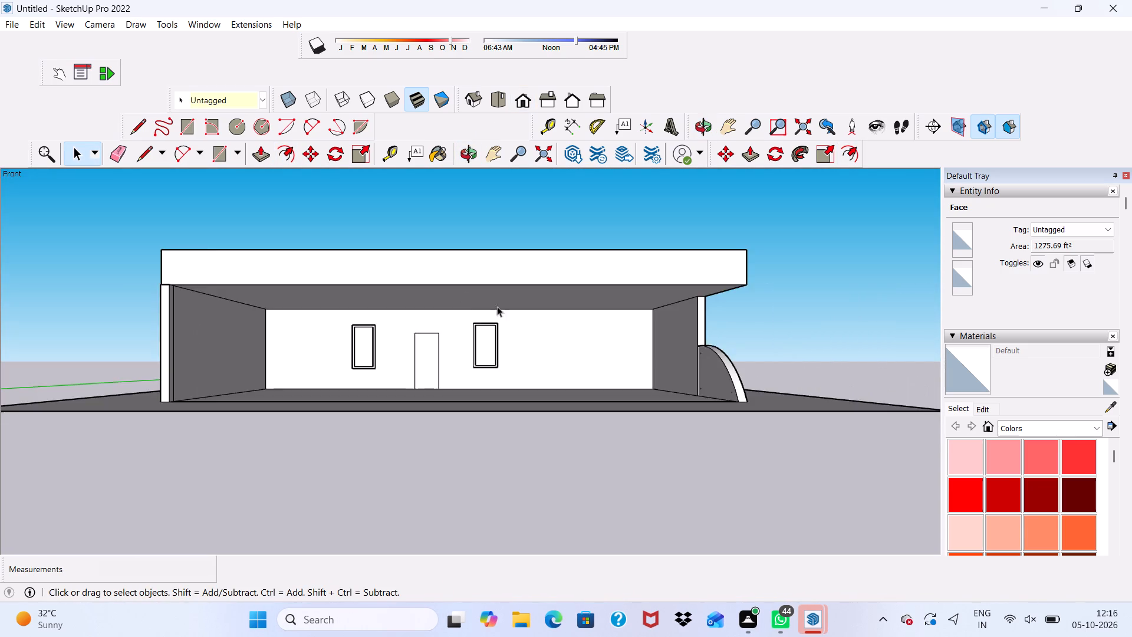
scroll(497, 306, "down", 5)
middle_click_drag(374, 427, 384, 498)
scroll(410, 222, "up", 5)
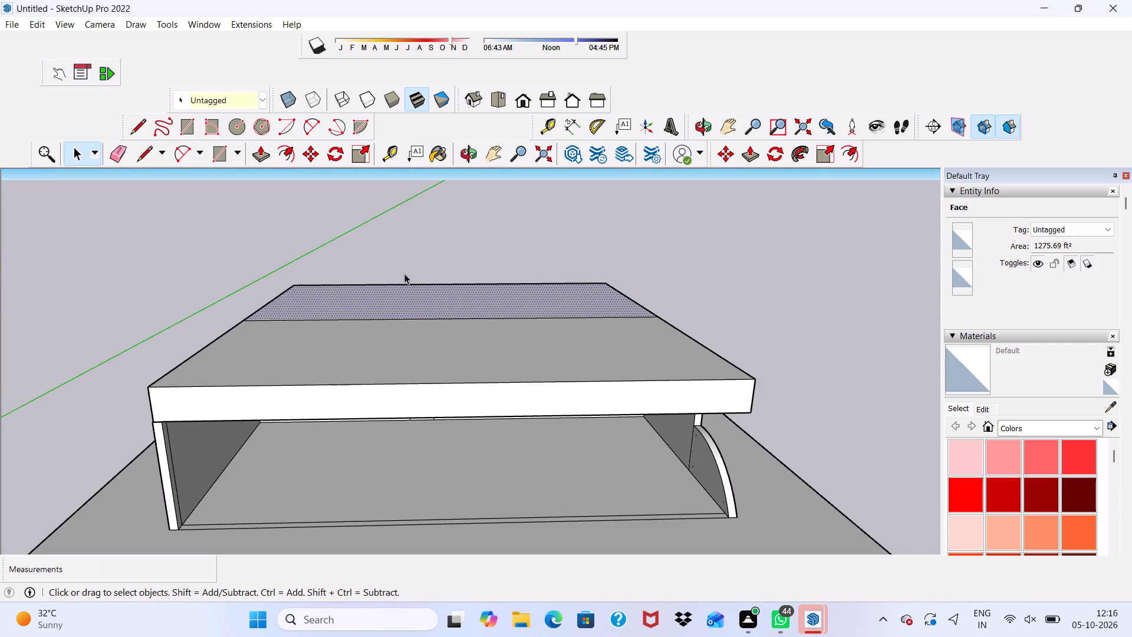
left_click(289, 148)
scroll(310, 225, "down", 1)
middle_click_drag(315, 229, 340, 322)
middle_click(340, 326)
scroll(305, 228, "up", 5)
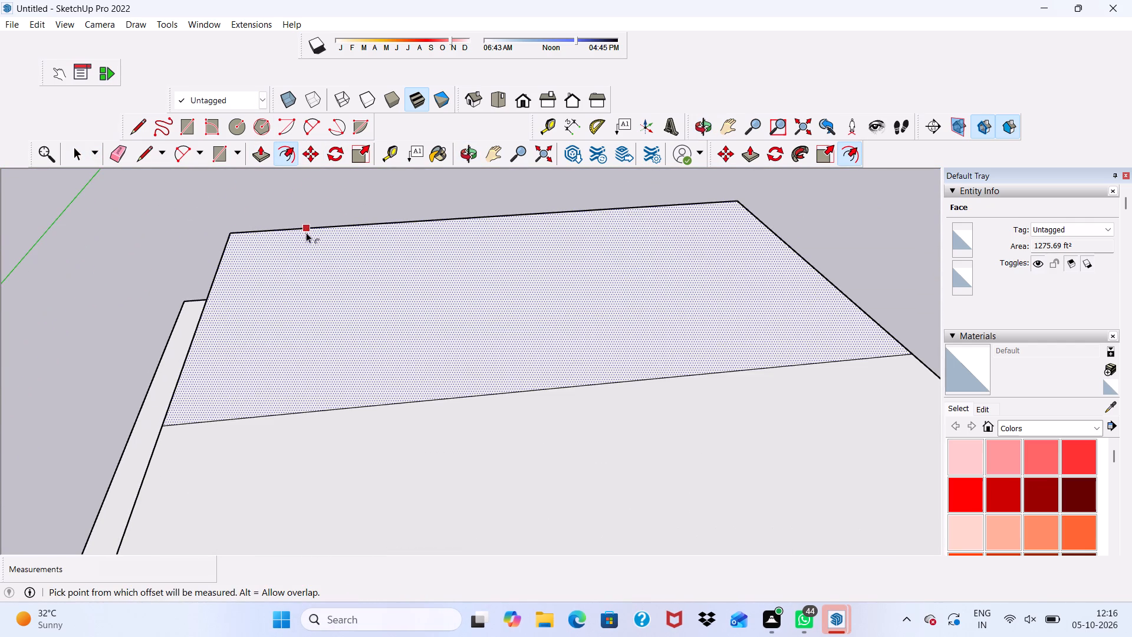
left_click(305, 228)
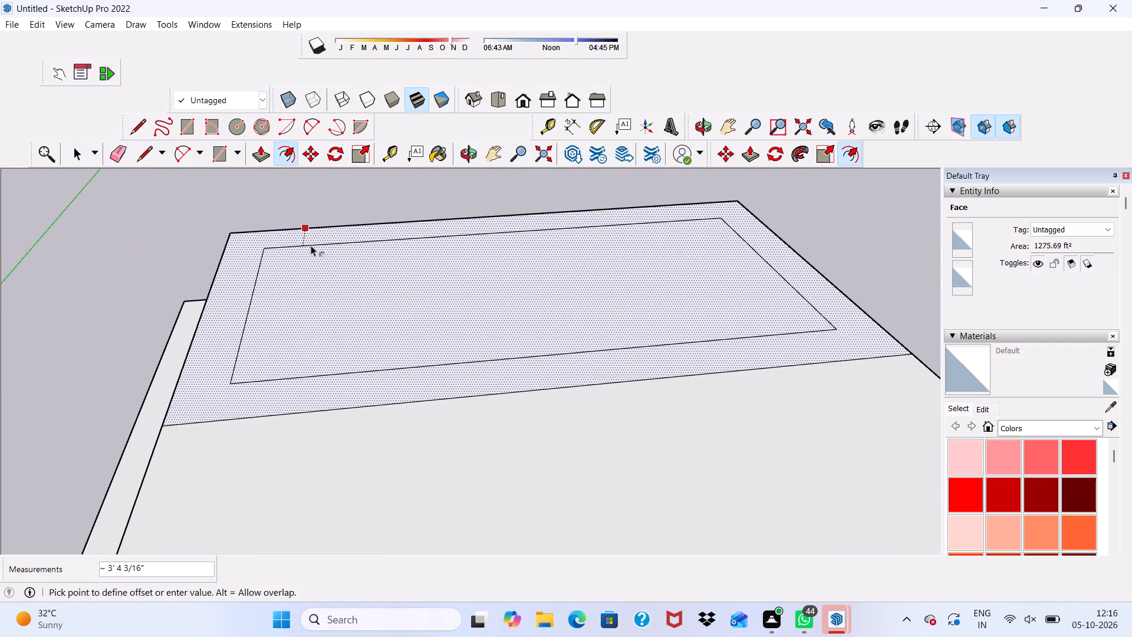
type("9\"")
key("Return")
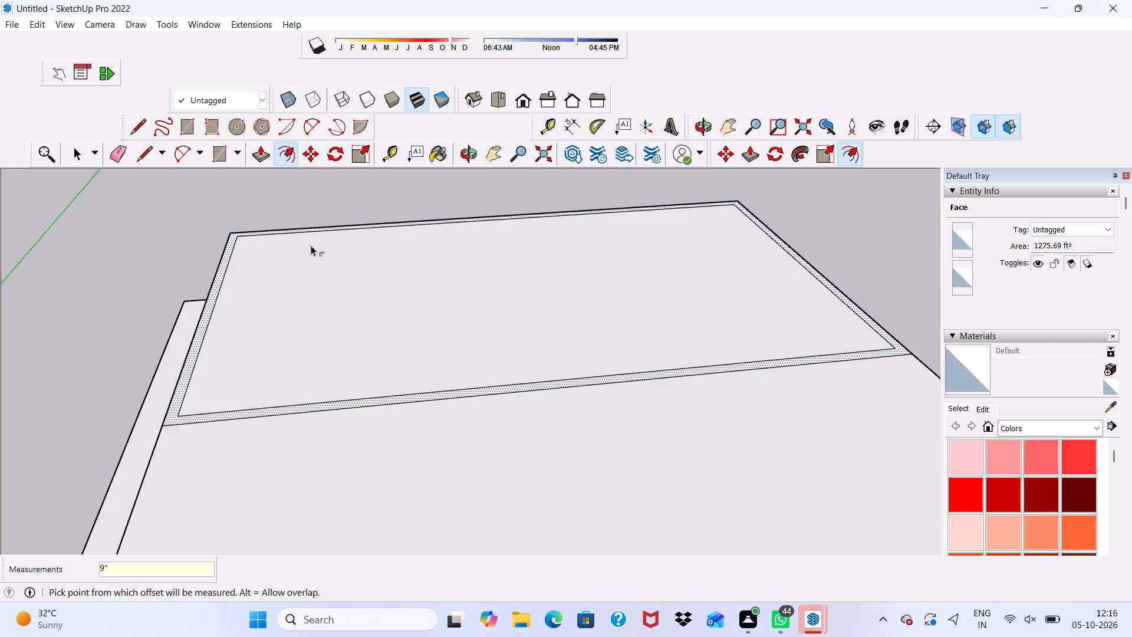
key("space")
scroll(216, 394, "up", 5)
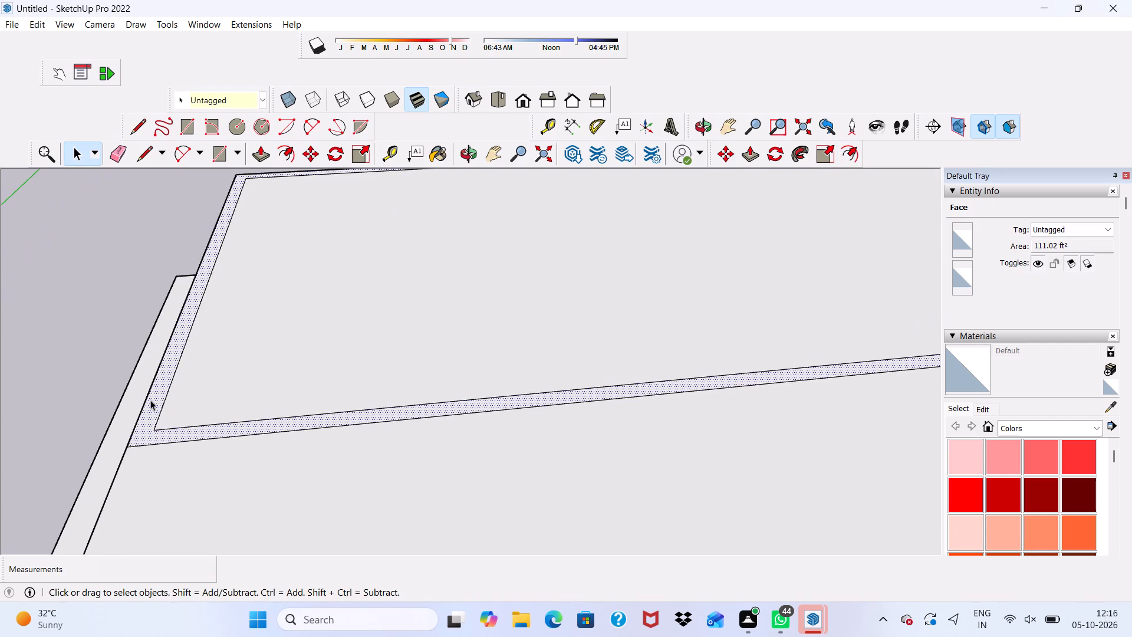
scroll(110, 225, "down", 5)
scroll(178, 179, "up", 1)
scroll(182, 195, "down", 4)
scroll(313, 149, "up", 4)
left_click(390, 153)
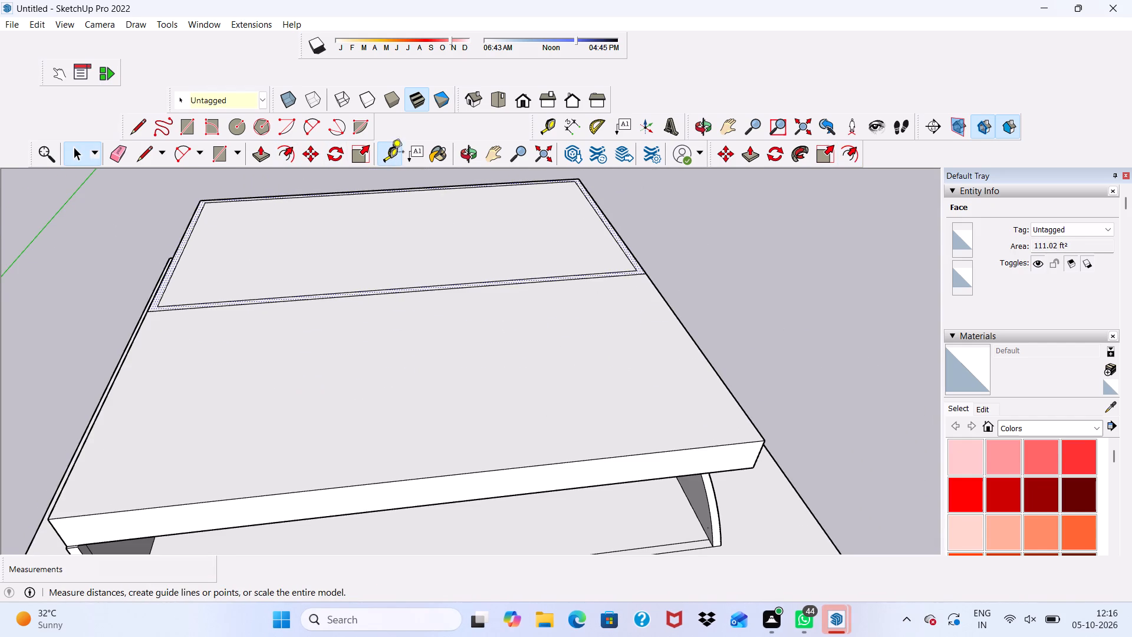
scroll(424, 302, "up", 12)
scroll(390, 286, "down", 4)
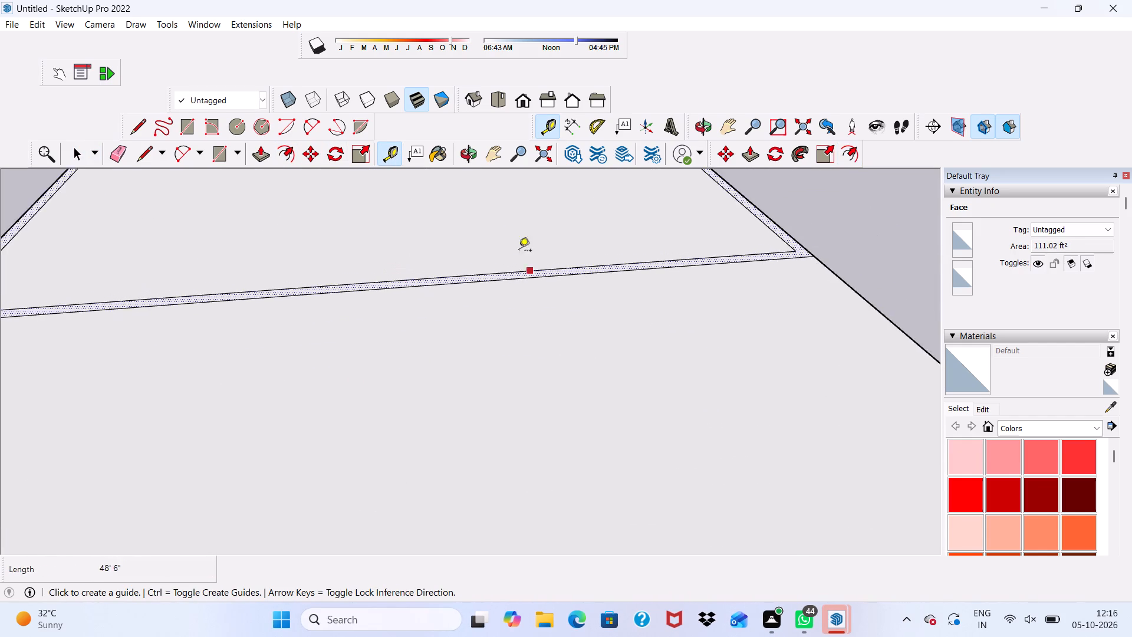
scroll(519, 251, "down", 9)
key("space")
Extrude the border strip on the slab's rear top face upward 10' to raise the first-floor walls.
middle_click_drag(380, 357, 345, 142)
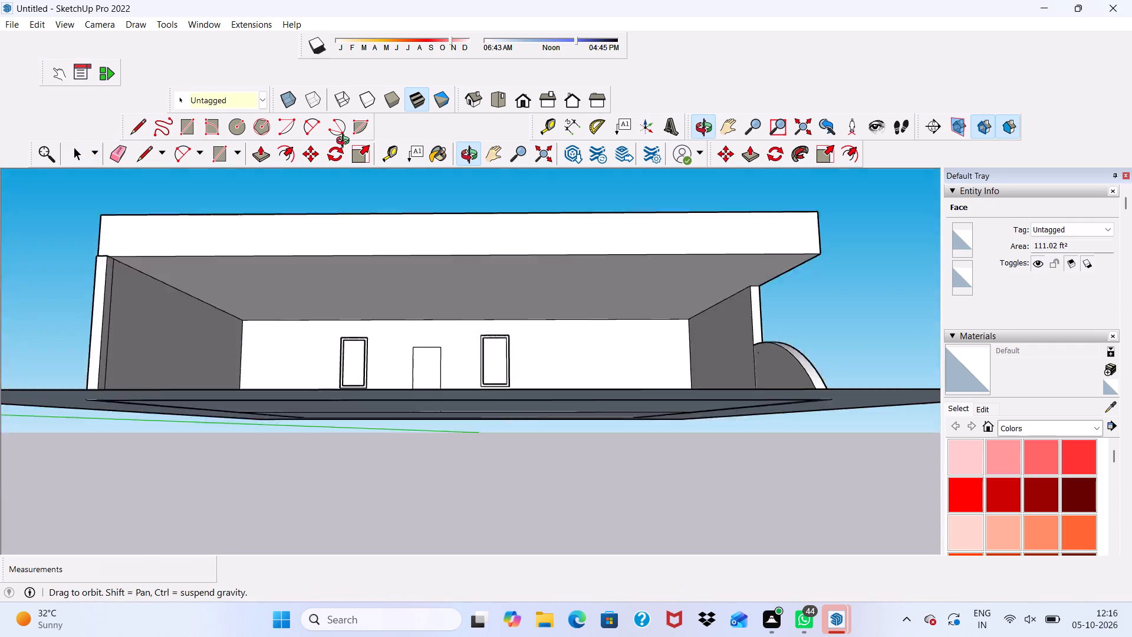
middle_click_drag(345, 142, 346, 293)
middle_click(344, 295)
scroll(265, 315, "up", 11)
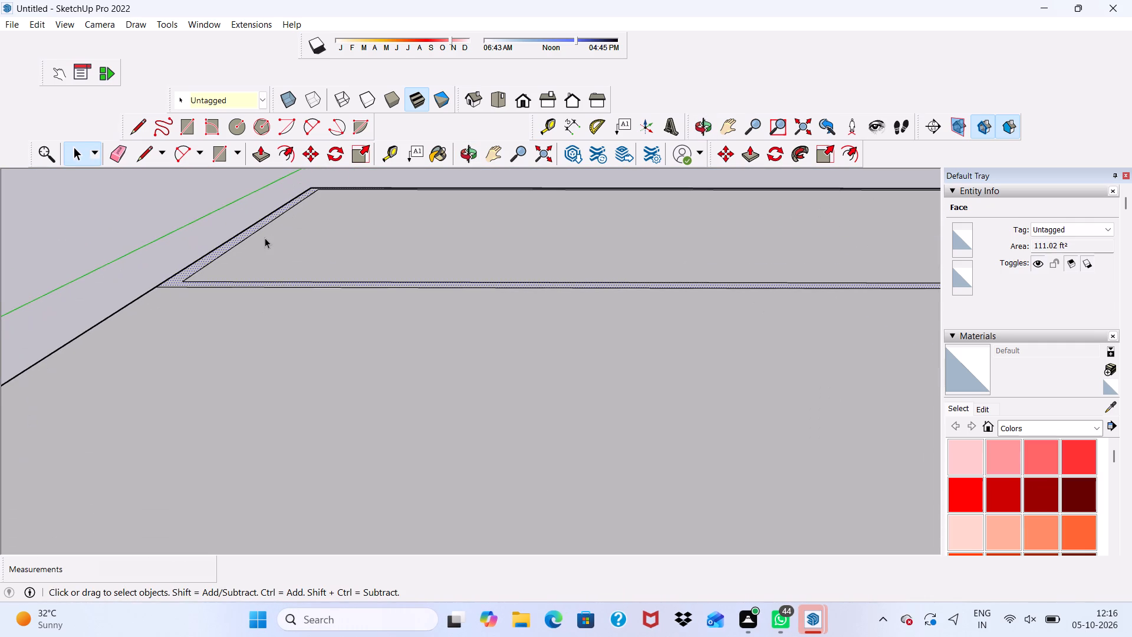
key("space")
scroll(245, 156, "up", 4)
left_click(268, 149)
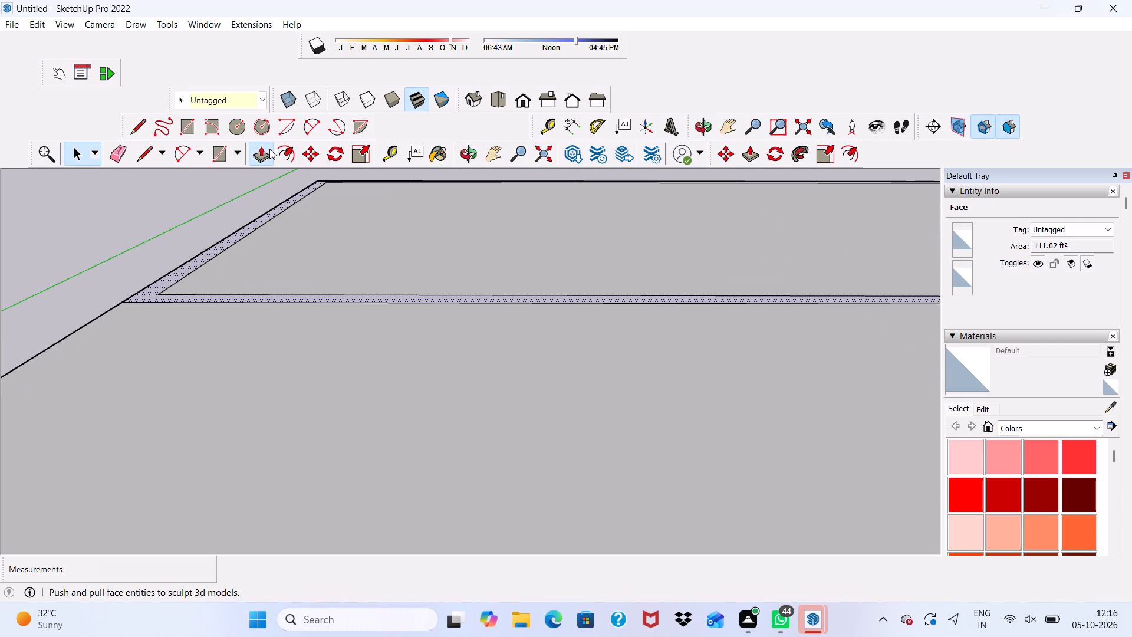
scroll(190, 252, "up", 12)
scroll(415, 149, "down", 10)
scroll(195, 290, "up", 1)
scroll(255, 202, "up", 2)
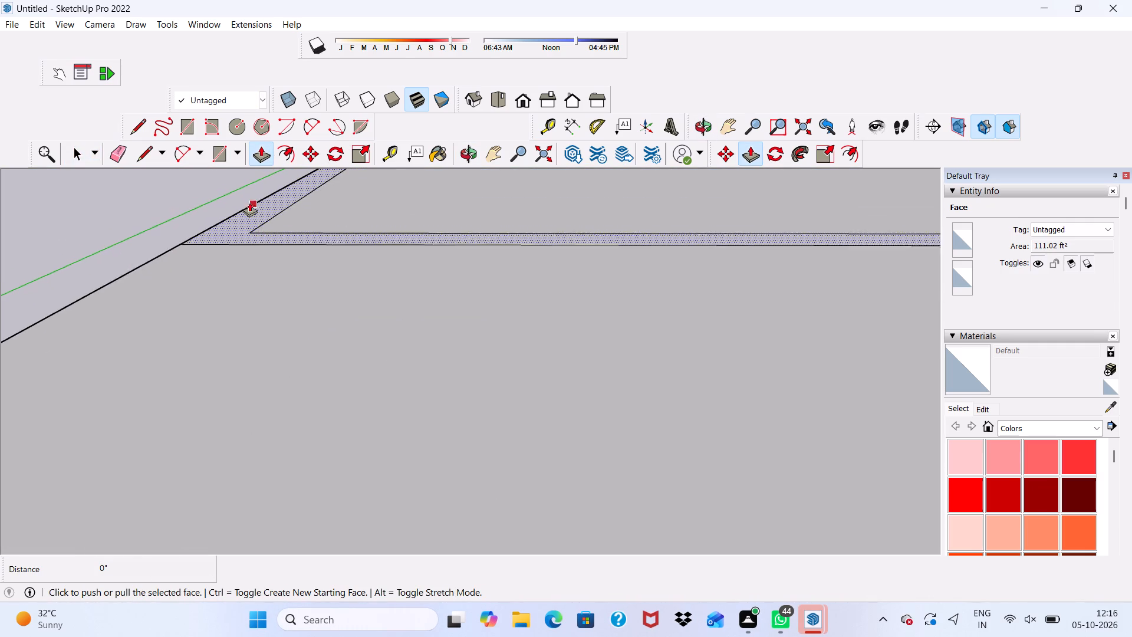
scroll(249, 202, "up", 2)
left_click(264, 229)
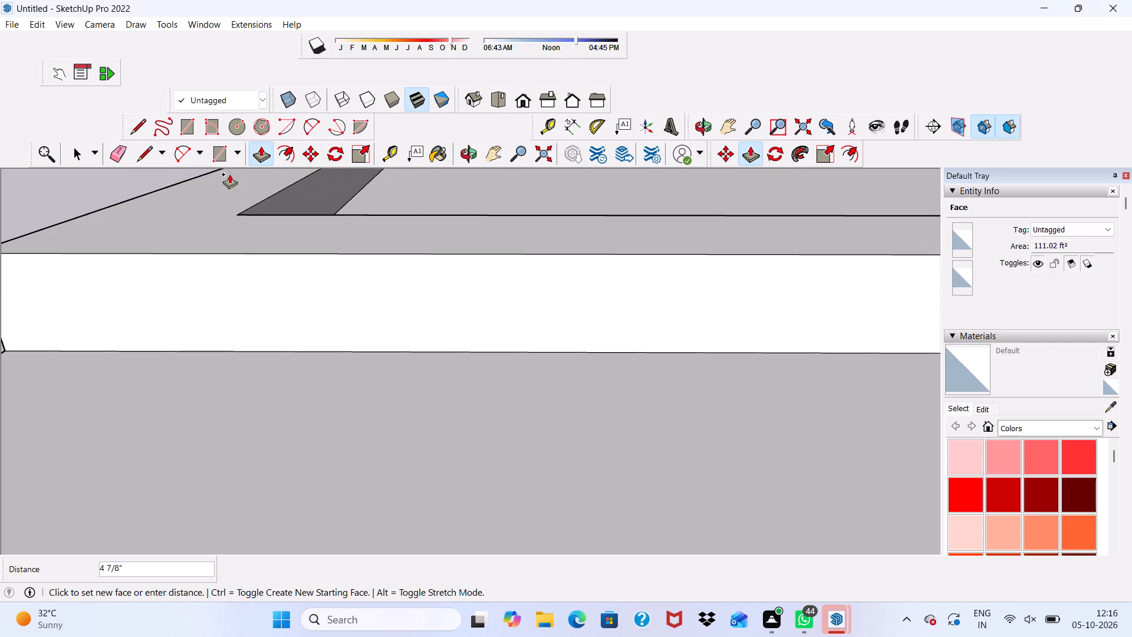
type("10")
key("apostrophe")
key("Return")
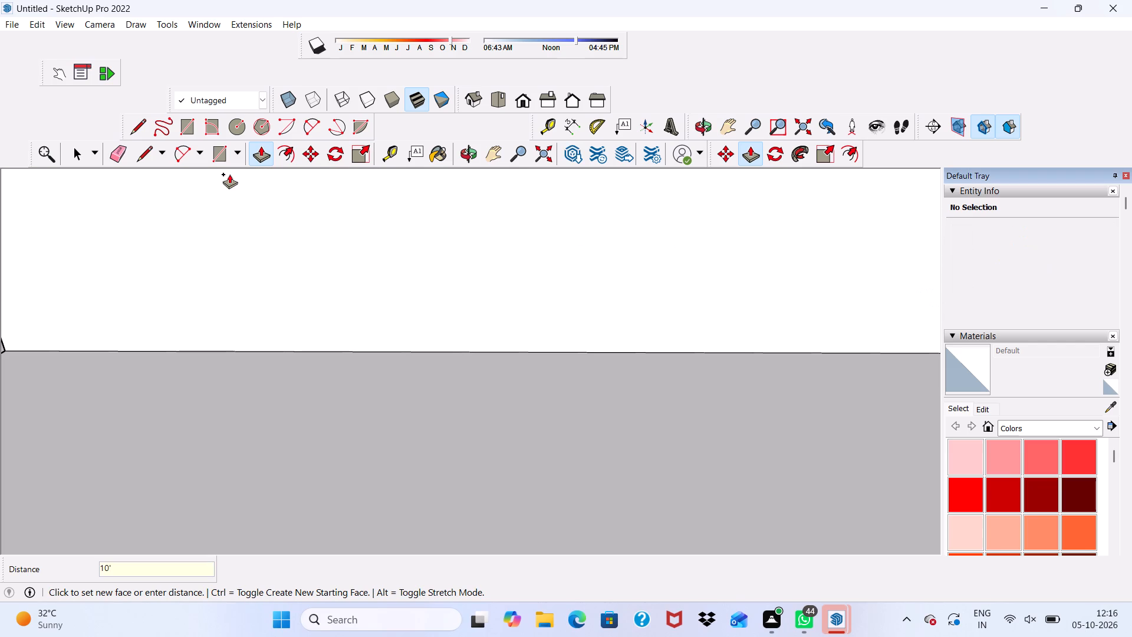
Examine the raised first-floor walls and the front slab from the front and at an angle.
scroll(258, 218, "down", 10)
scroll(229, 287, "up", 1)
scroll(234, 295, "down", 2)
scroll(288, 301, "up", 1)
scroll(272, 331, "down", 7)
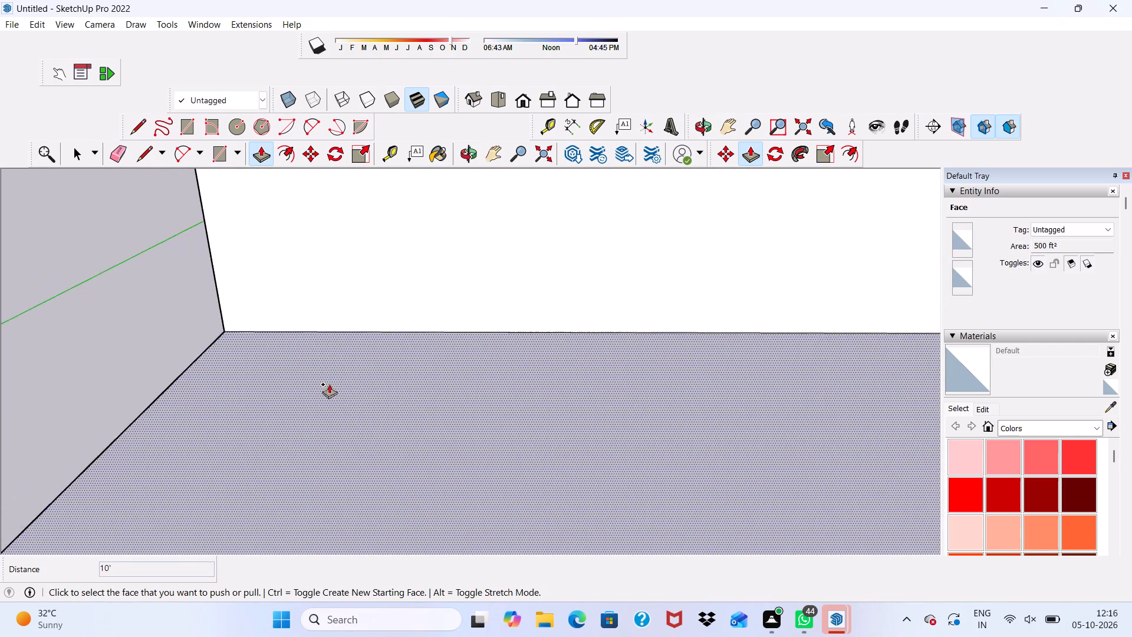
scroll(329, 384, "down", 4)
scroll(333, 331, "up", 1)
scroll(333, 340, "down", 20)
scroll(333, 340, "down", 1)
scroll(216, 380, "up", 1)
scroll(227, 387, "down", 2)
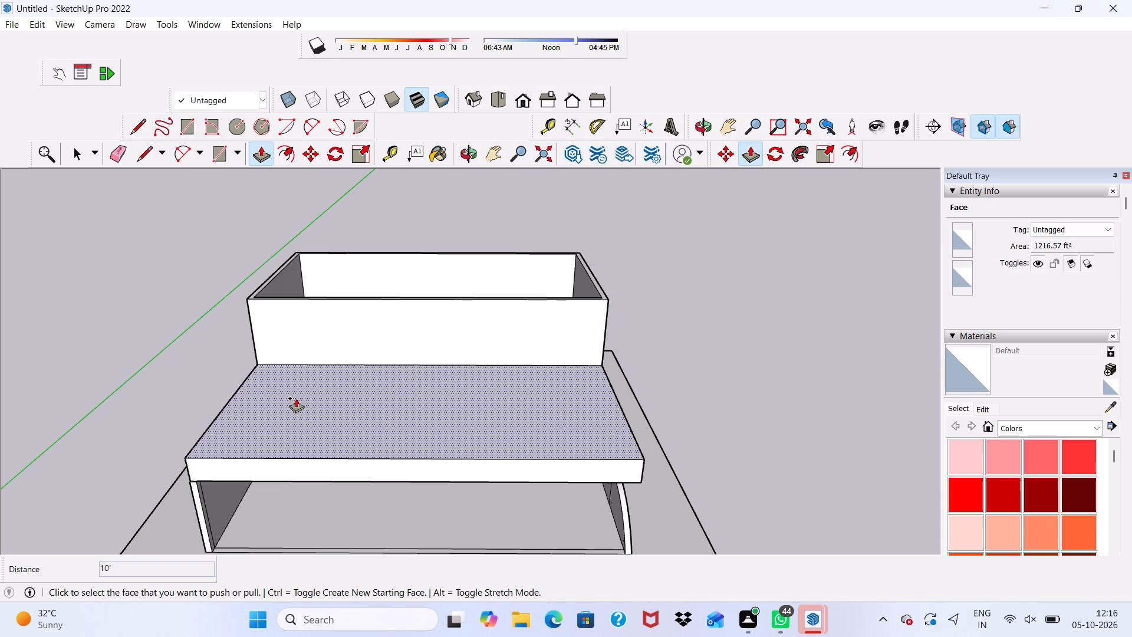
scroll(298, 398, "up", 2)
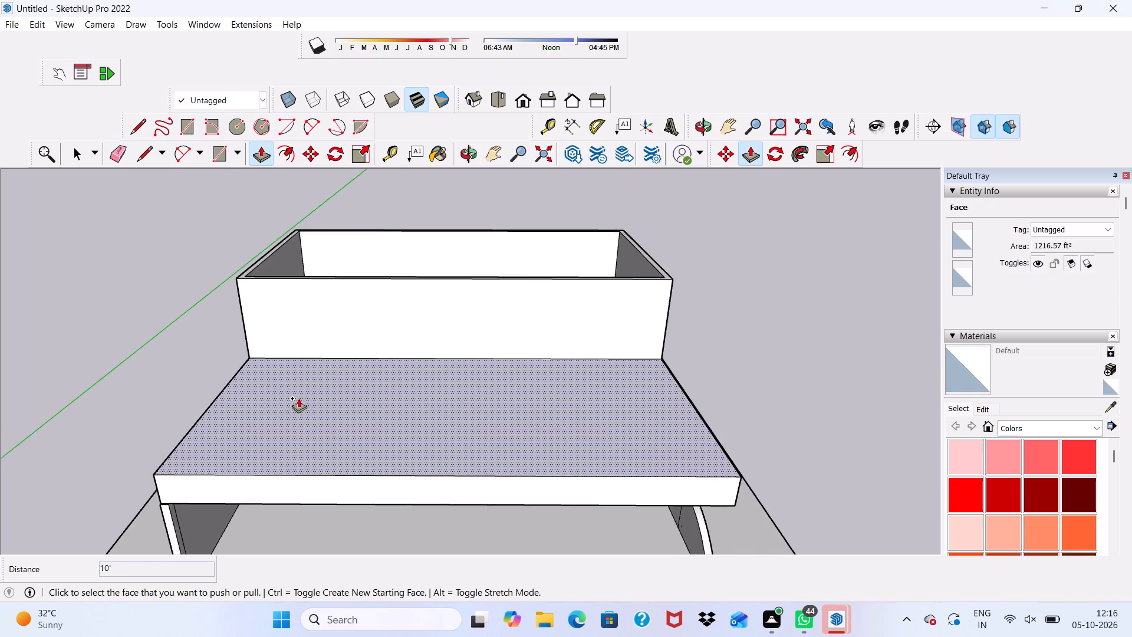
scroll(298, 398, "up", 7)
scroll(298, 398, "down", 5)
middle_click_drag(298, 398, 187, 469)
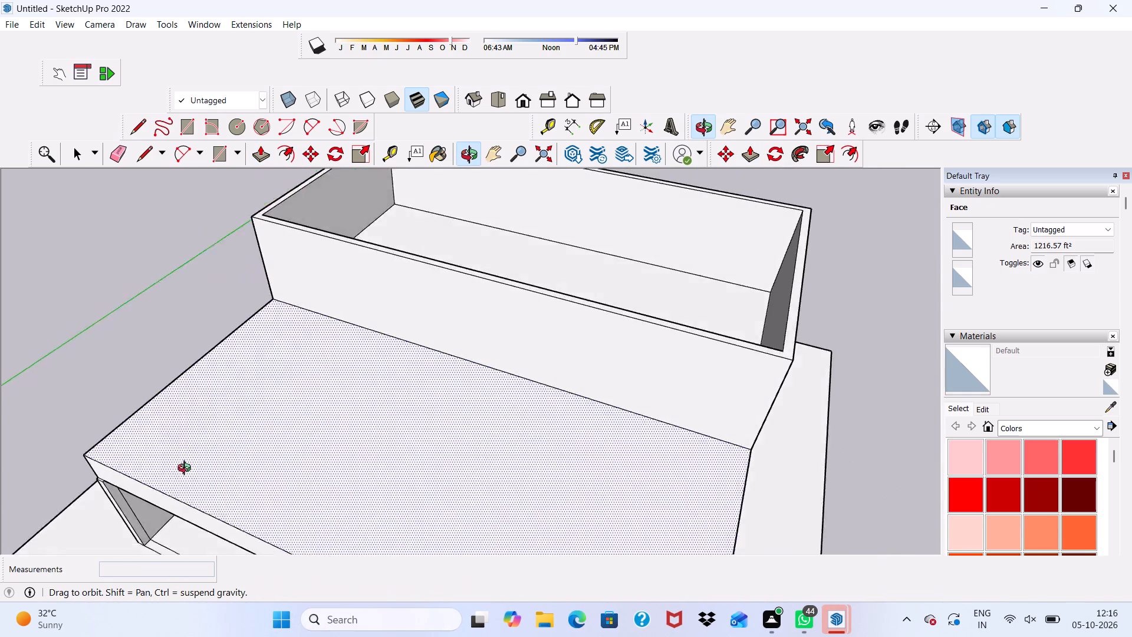
middle_click_drag(187, 469, 222, 412)
key("space")
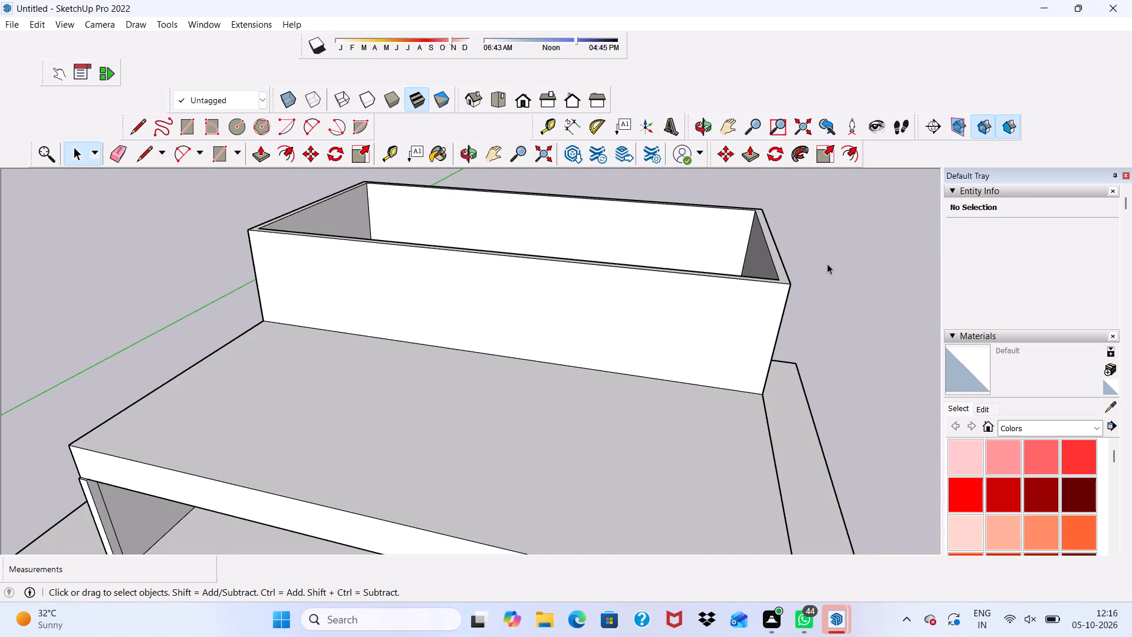
left_click(828, 263)
scroll(565, 296, "down", 3)
scroll(487, 334, "up", 1)
scroll(472, 344, "down", 6)
Offset the outline of the front slab's top face 9" inward to form a border strip.
middle_click_drag(450, 382, 421, 421)
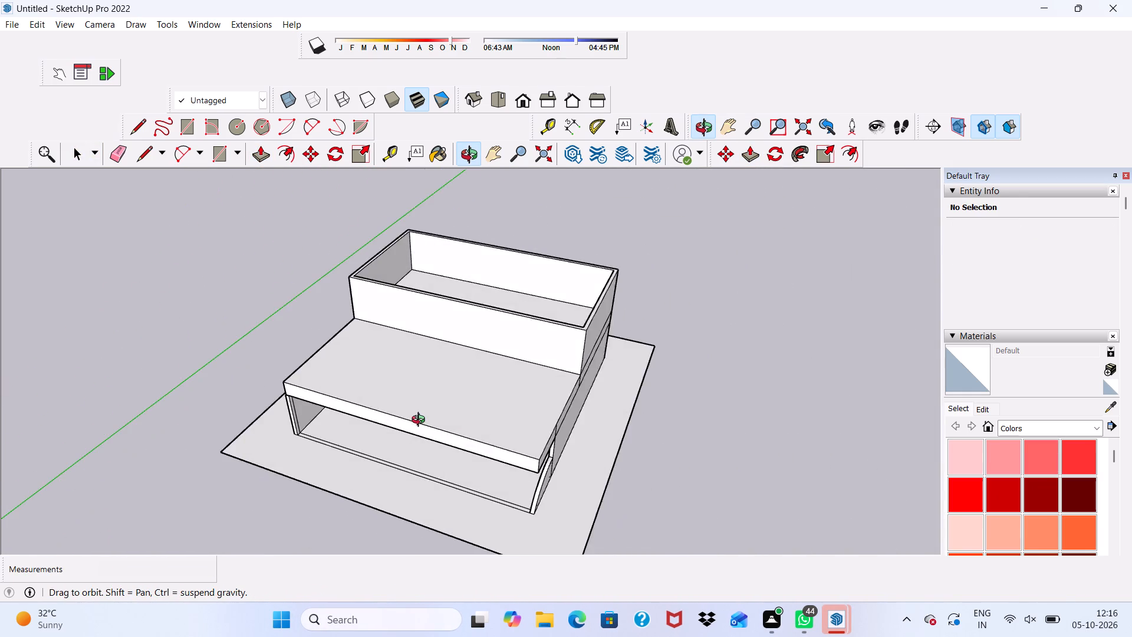
middle_click_drag(421, 421, 420, 421)
middle_click_drag(417, 418, 412, 413)
middle_click_drag(405, 408, 394, 406)
middle_click_drag(381, 400, 301, 398)
middle_click_drag(274, 399, 255, 399)
left_click(290, 157)
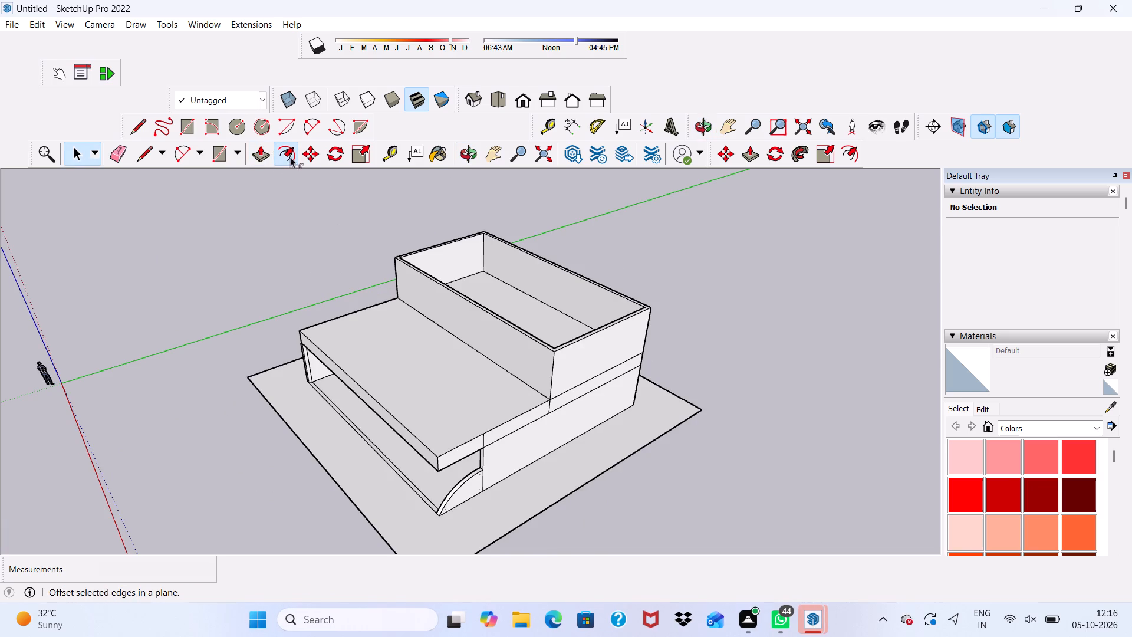
scroll(354, 381, "up", 9)
left_click(356, 374)
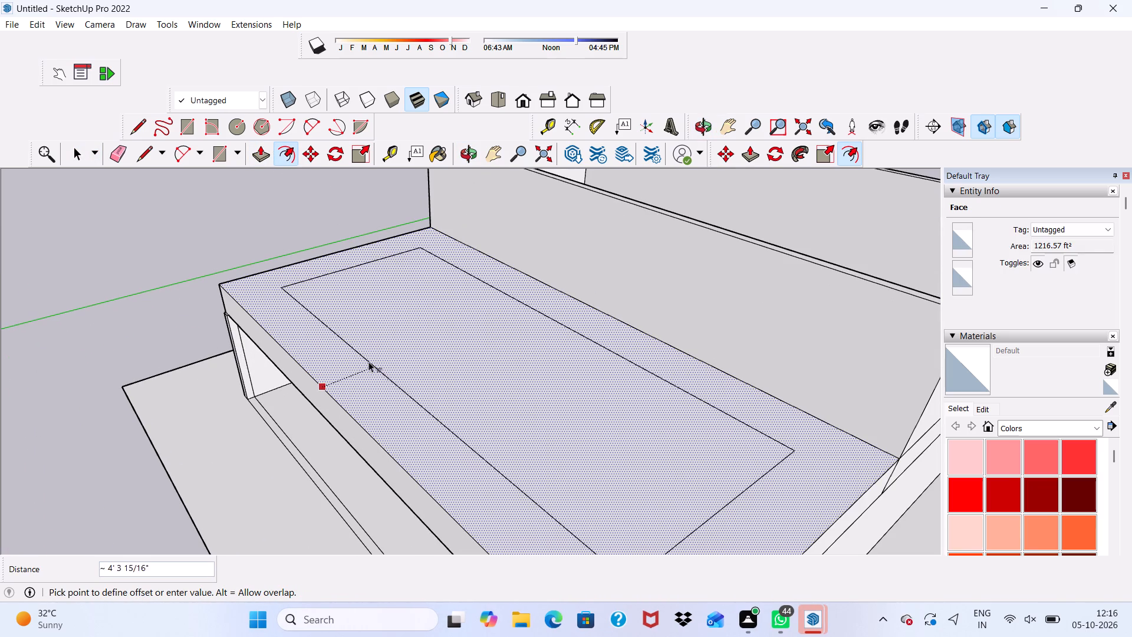
type("9\"")
key("Return")
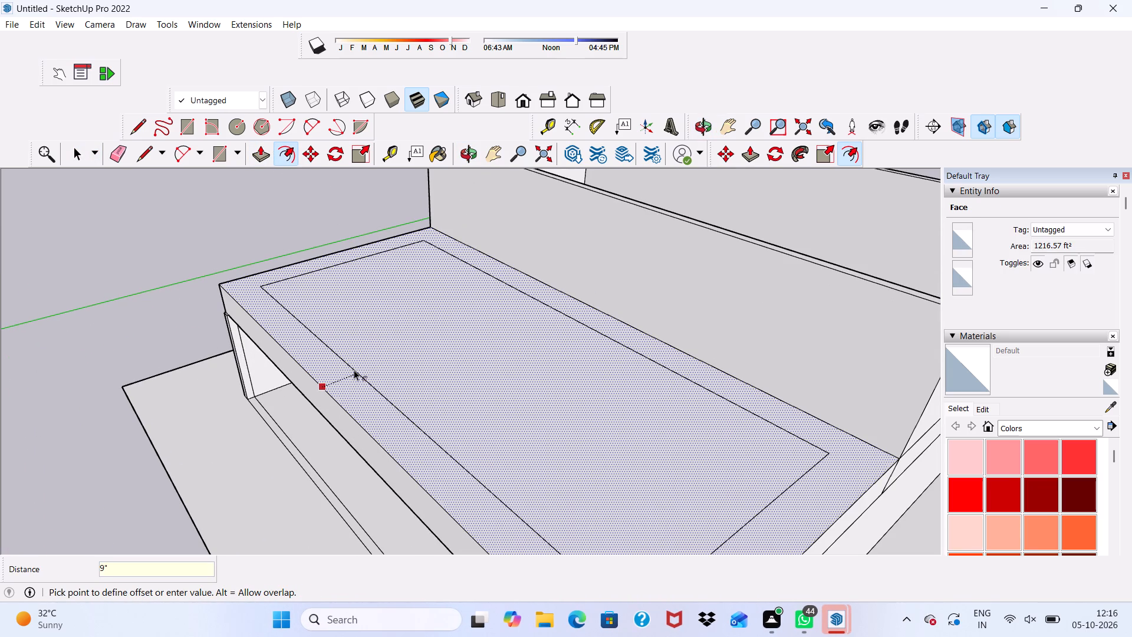
key("space")
Pull the underside of the front slab down about 7 13/16".
middle_click_drag(313, 387, 468, 247)
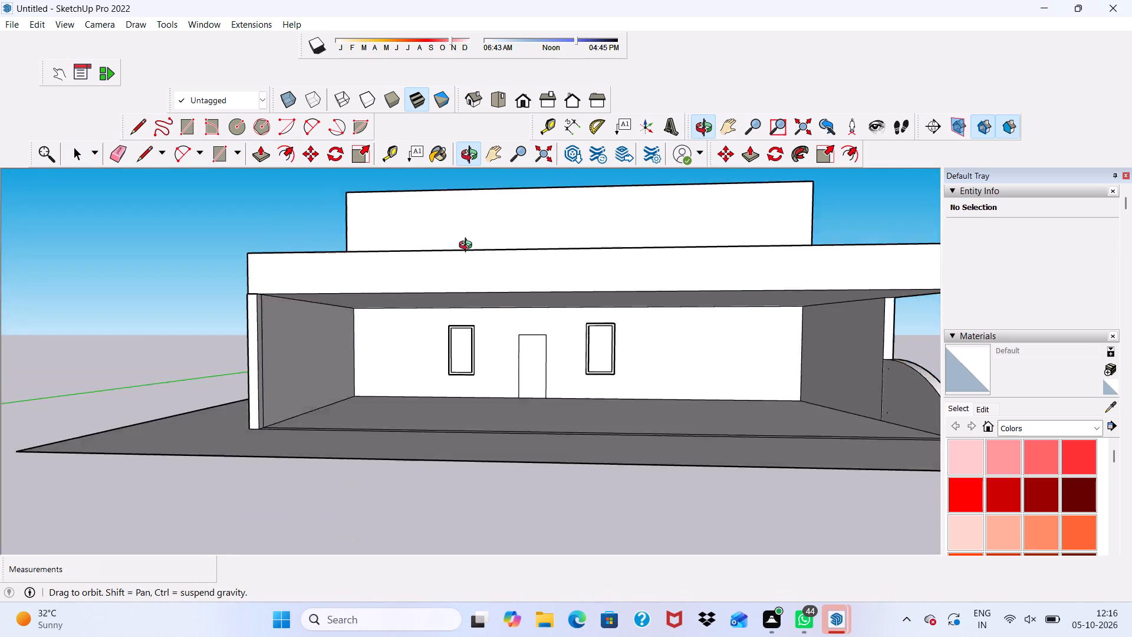
middle_click_drag(468, 247, 488, 251)
scroll(458, 244, "up", 6)
scroll(206, 336, "up", 4)
middle_click_drag(216, 327, 299, 403)
scroll(396, 366, "down", 1)
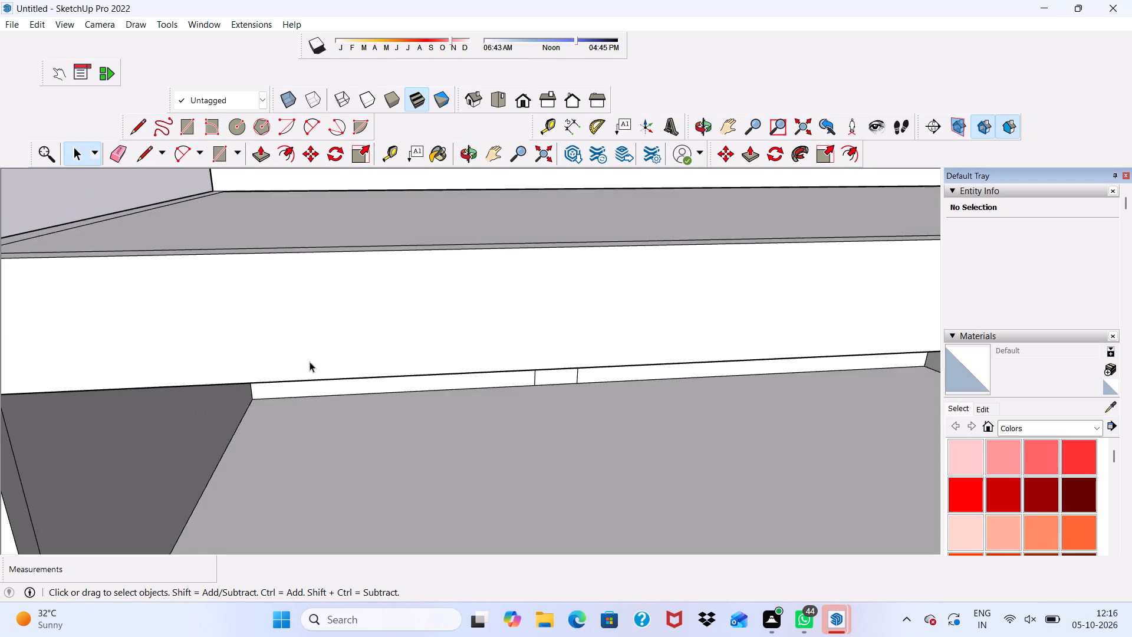
scroll(308, 358, "down", 5)
scroll(172, 382, "up", 4)
left_click(199, 353)
scroll(199, 353, "down", 4)
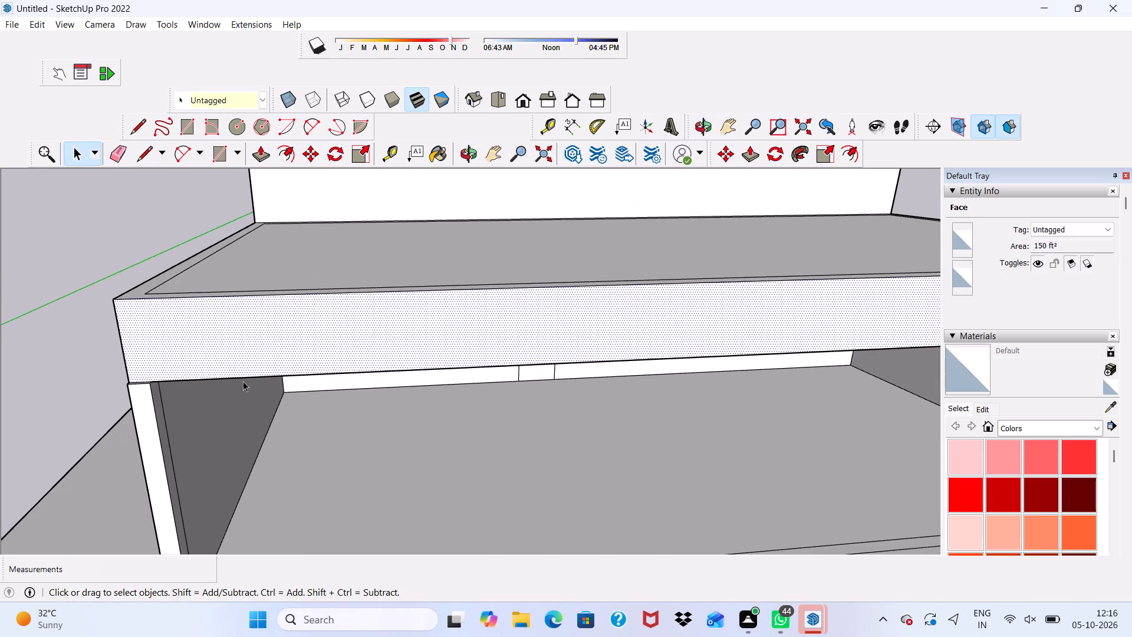
scroll(243, 381, "down", 1)
middle_click_drag(236, 388, 226, 307)
scroll(251, 292, "up", 1)
left_click(317, 196)
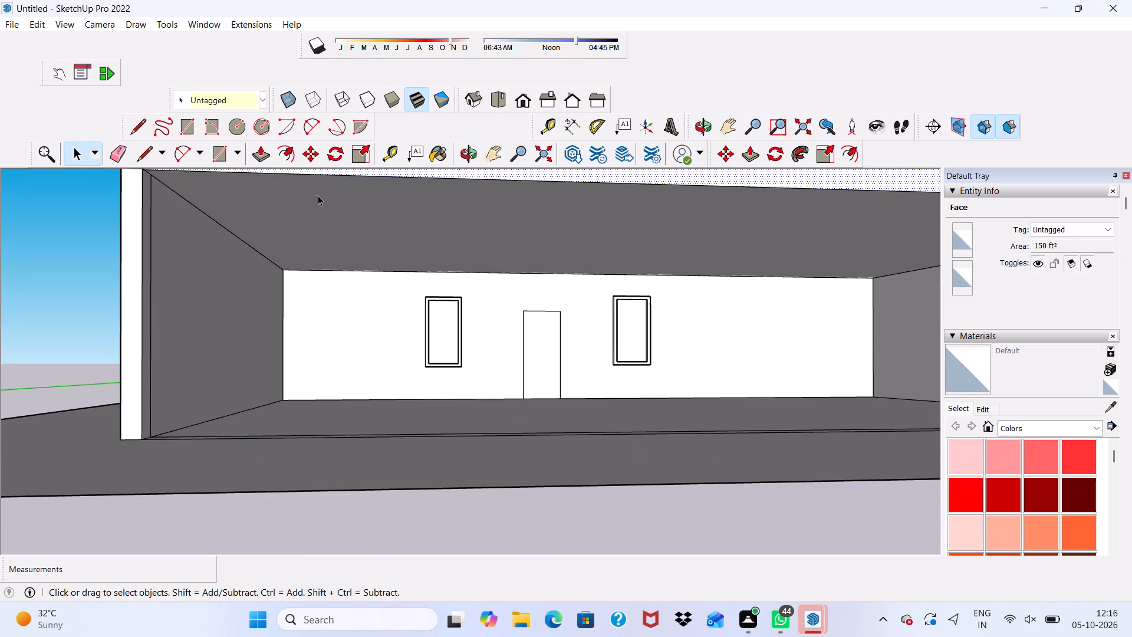
left_click(266, 151)
left_click_drag(360, 203, 342, 217)
Examine the slab's front face, underside and junction with the side walls from several angles.
scroll(306, 224, "down", 12)
scroll(282, 241, "up", 3)
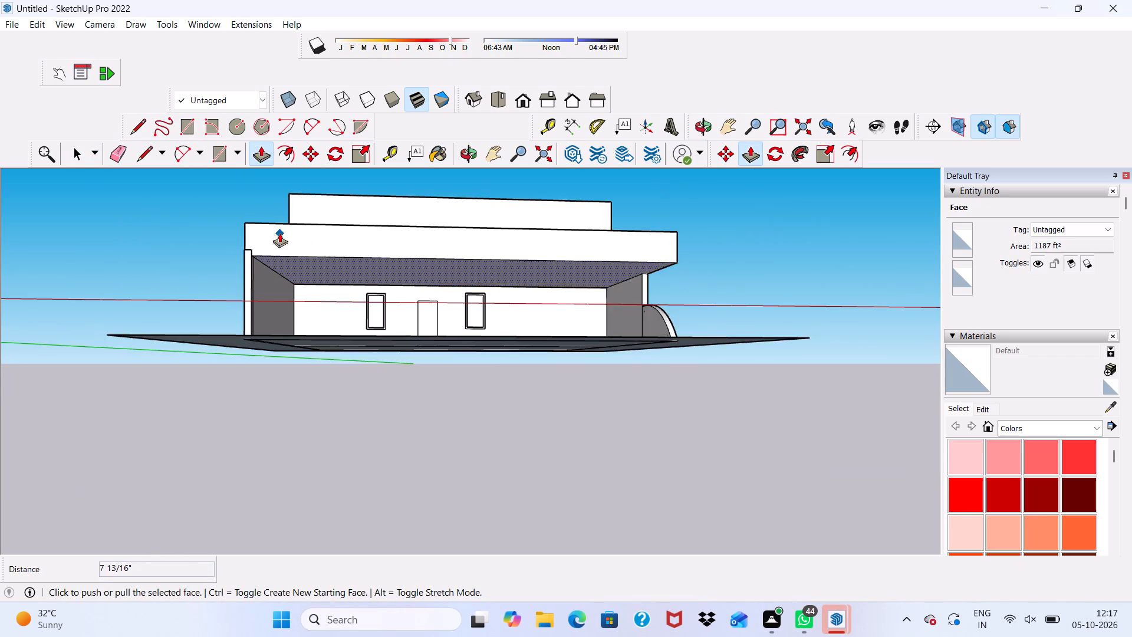
scroll(279, 233, "up", 19)
middle_click_drag(176, 226, 249, 274)
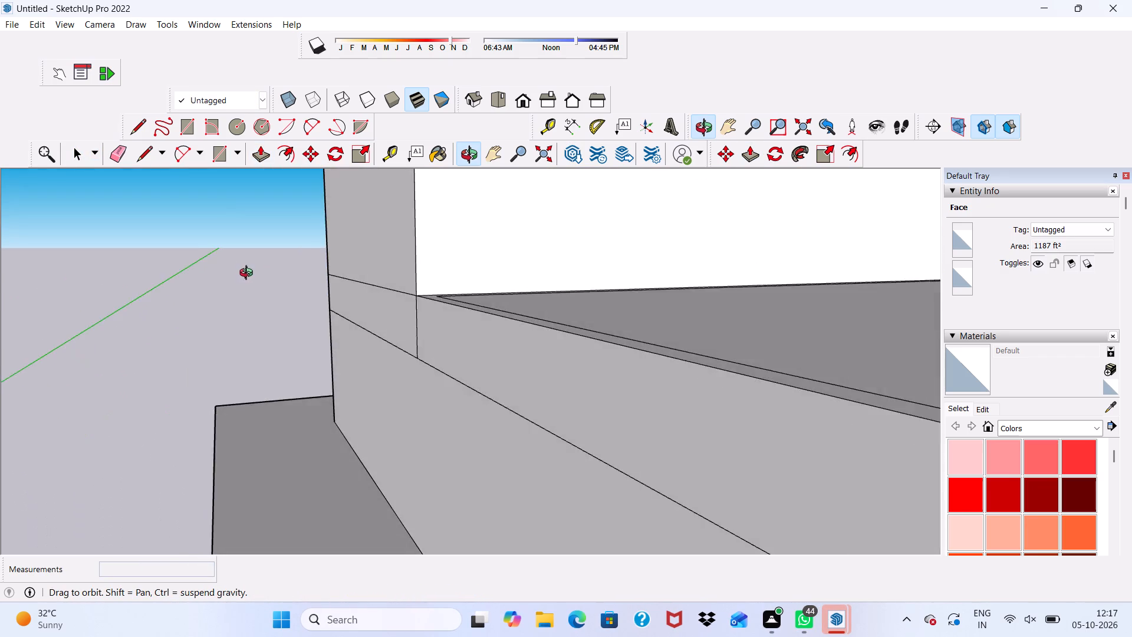
middle_click_drag(249, 274, 286, 252)
scroll(276, 245, "down", 11)
middle_click_drag(417, 260, 358, 218)
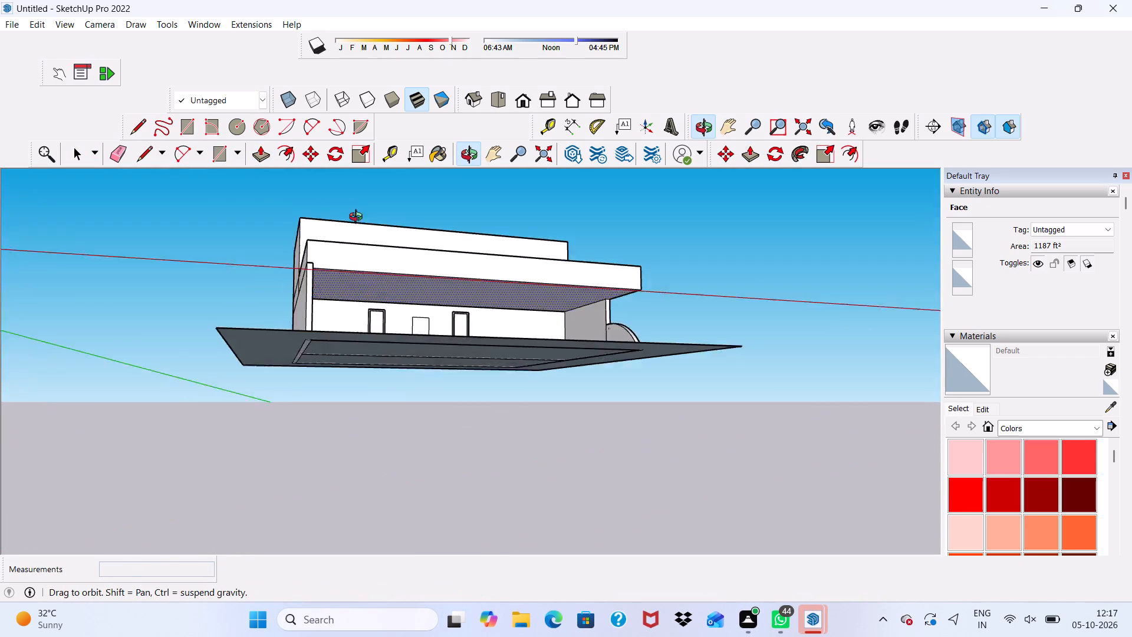
middle_click_drag(358, 218, 306, 251)
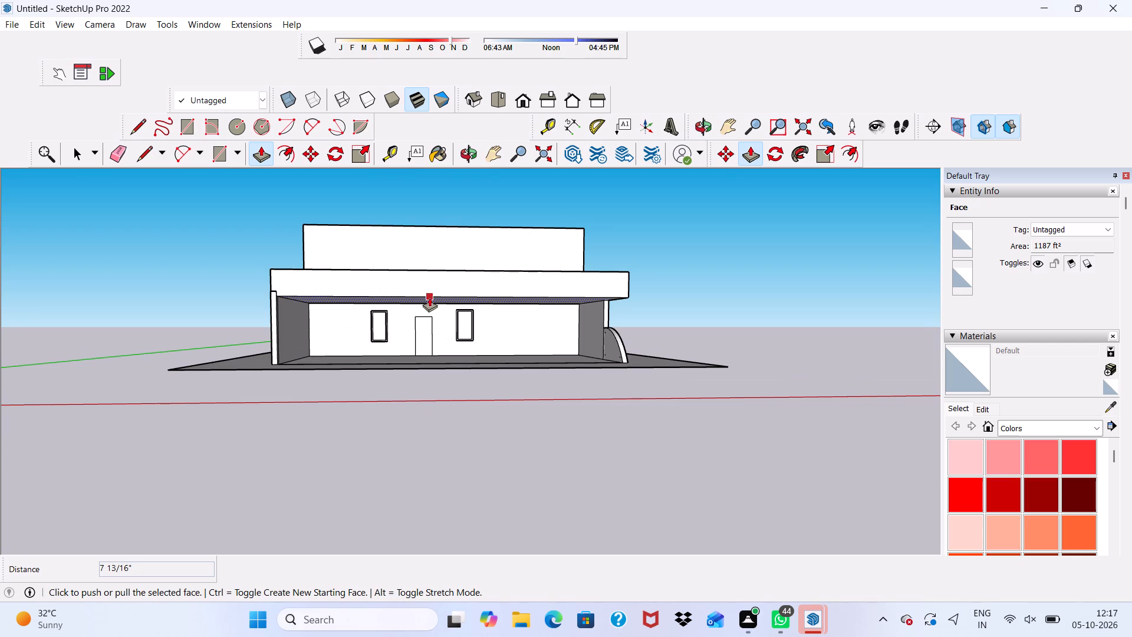
scroll(428, 298, "up", 2)
key("space")
scroll(379, 303, "up", 9)
middle_click_drag(407, 312, 383, 260)
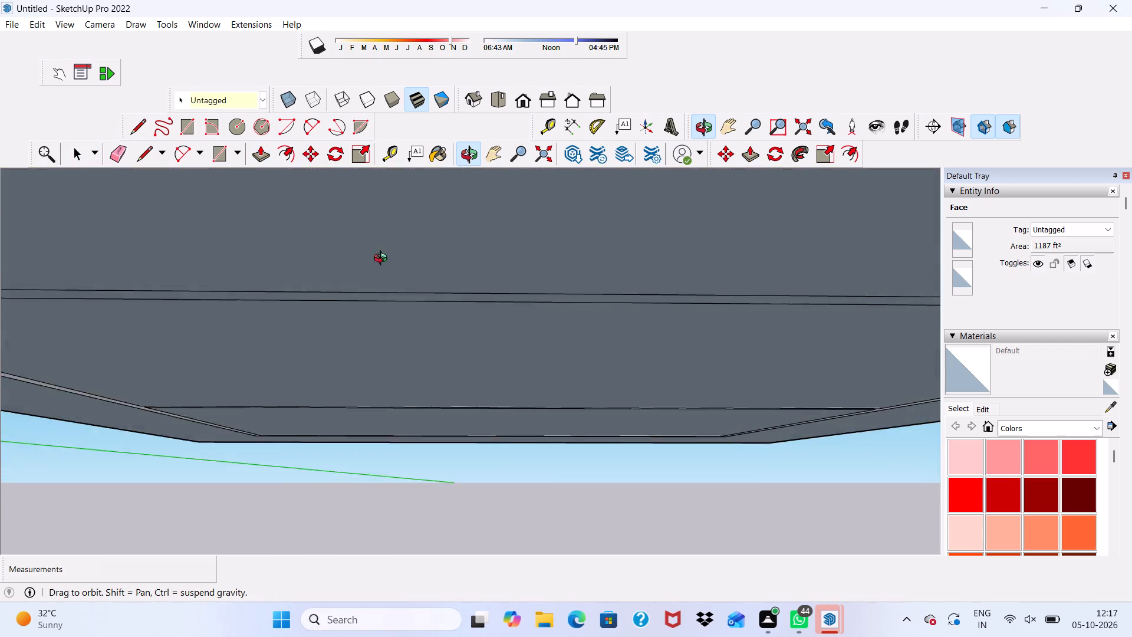
middle_click_drag(383, 260, 371, 298)
scroll(387, 300, "up", 4)
scroll(495, 263, "down", 1)
scroll(495, 264, "up", 1)
scroll(495, 269, "down", 5)
scroll(515, 280, "up", 2)
scroll(515, 284, "down", 9)
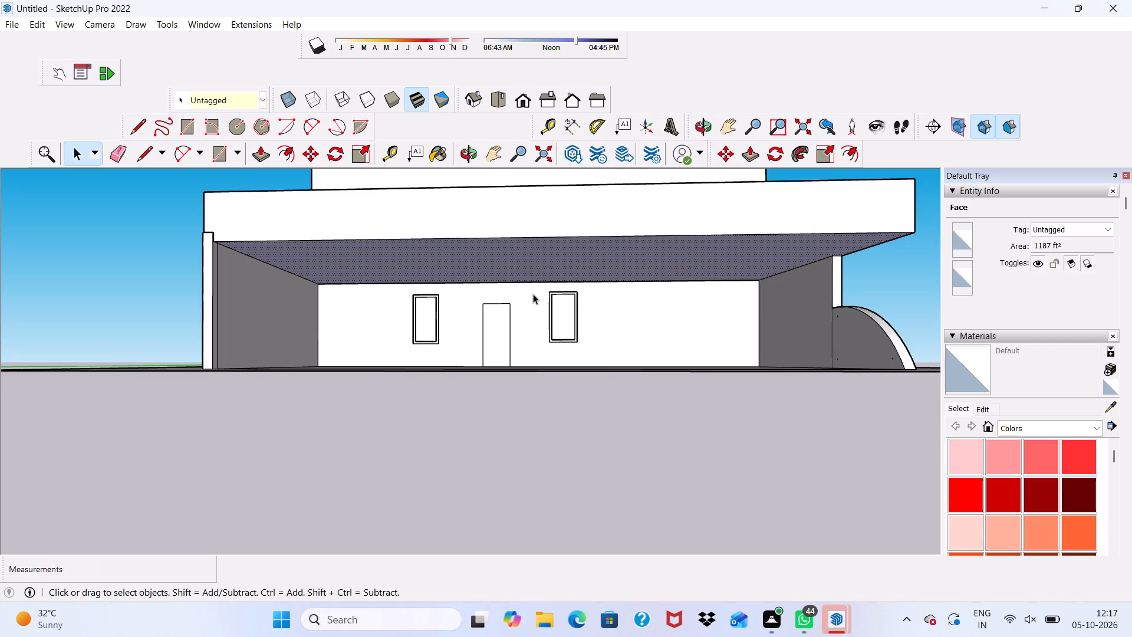
middle_click_drag(533, 294, 480, 296)
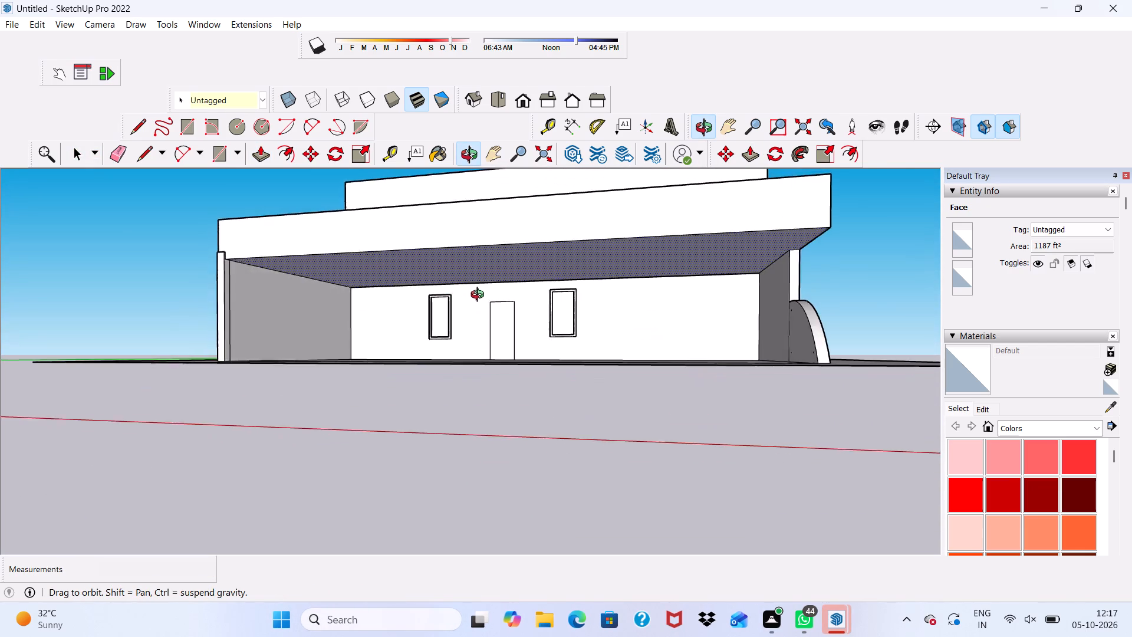
middle_click_drag(480, 296, 649, 316)
middle_click(664, 323)
middle_click(664, 323)
scroll(325, 263, "up", 3)
scroll(343, 278, "down", 9)
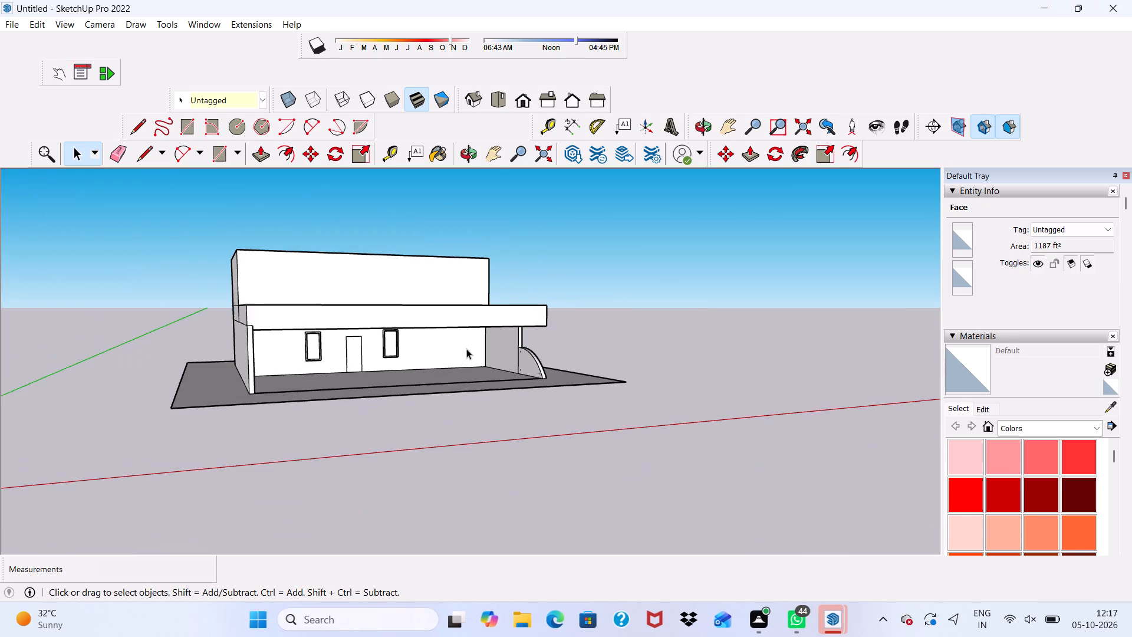
Pull the slab's front face forward in two moves, about 1/4" and about 1 5/8", to the side wall's front end.
middle_click_drag(171, 326, 340, 393)
scroll(436, 403, "up", 14)
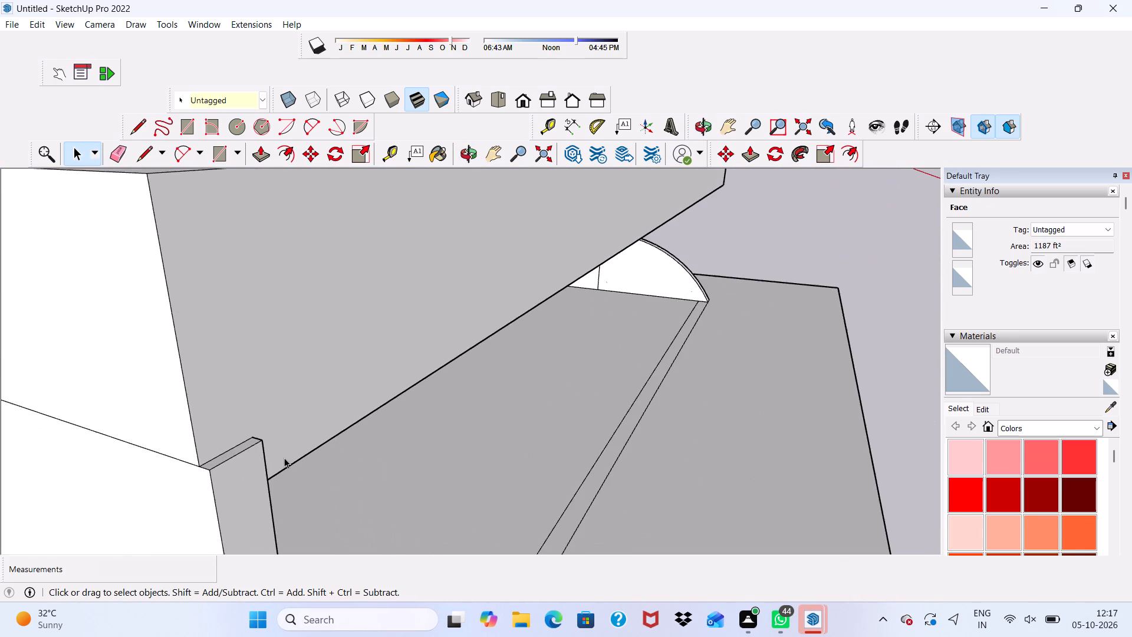
scroll(203, 436, "up", 4)
left_click(210, 416)
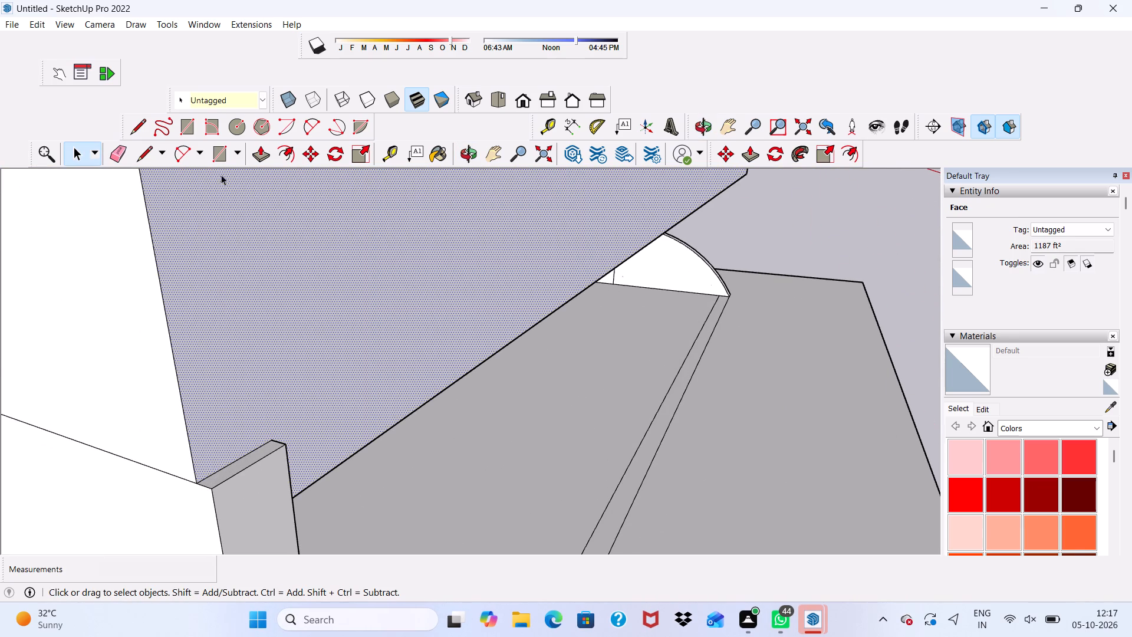
left_click(255, 159)
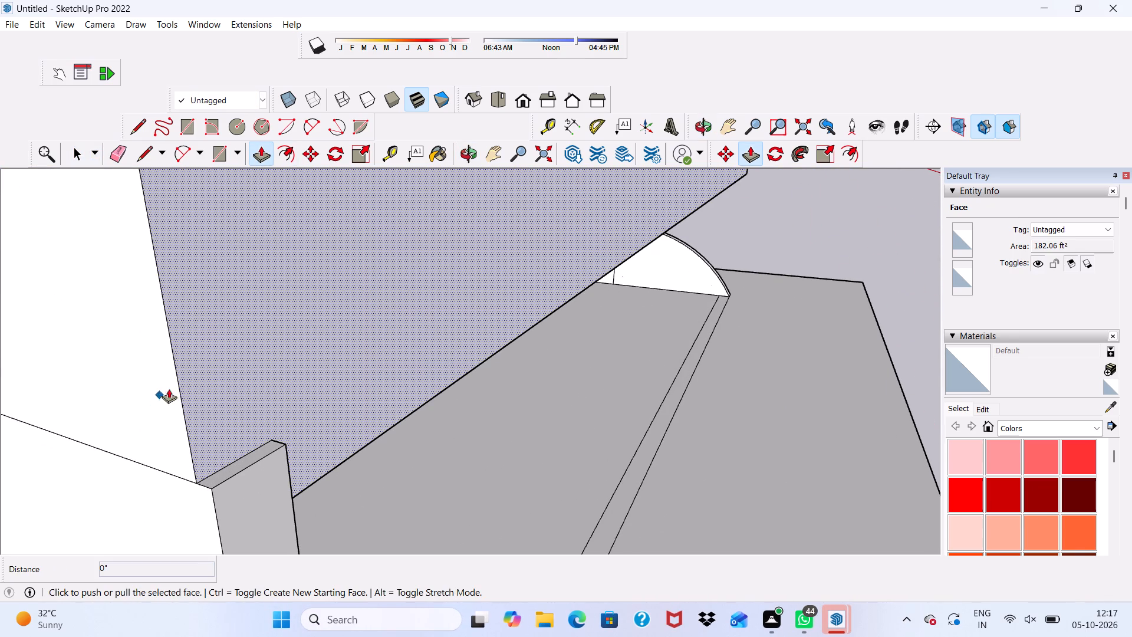
left_click(209, 375)
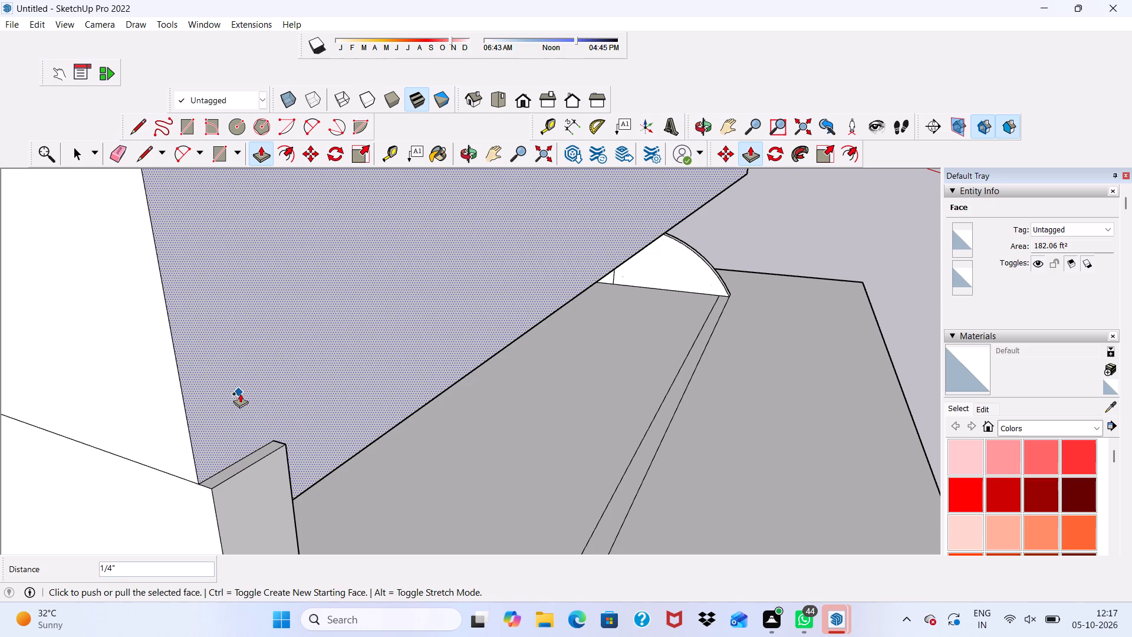
left_click(240, 393)
left_click(225, 507)
Examine the slab's front face and side wall ends from the front.
scroll(205, 465, "down", 3)
scroll(234, 475, "up", 1)
scroll(254, 480, "down", 2)
middle_click_drag(341, 451, 34, 359)
scroll(110, 378, "up", 1)
scroll(116, 405, "down", 4)
scroll(162, 444, "up", 1)
scroll(170, 448, "down", 9)
scroll(193, 429, "up", 1)
scroll(199, 439, "down", 2)
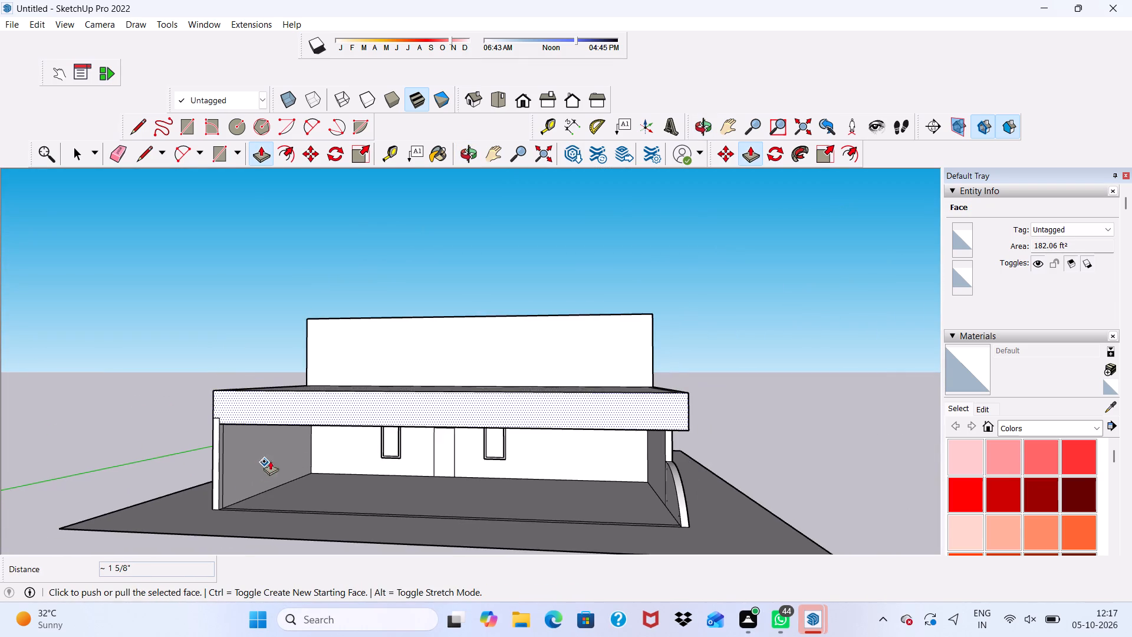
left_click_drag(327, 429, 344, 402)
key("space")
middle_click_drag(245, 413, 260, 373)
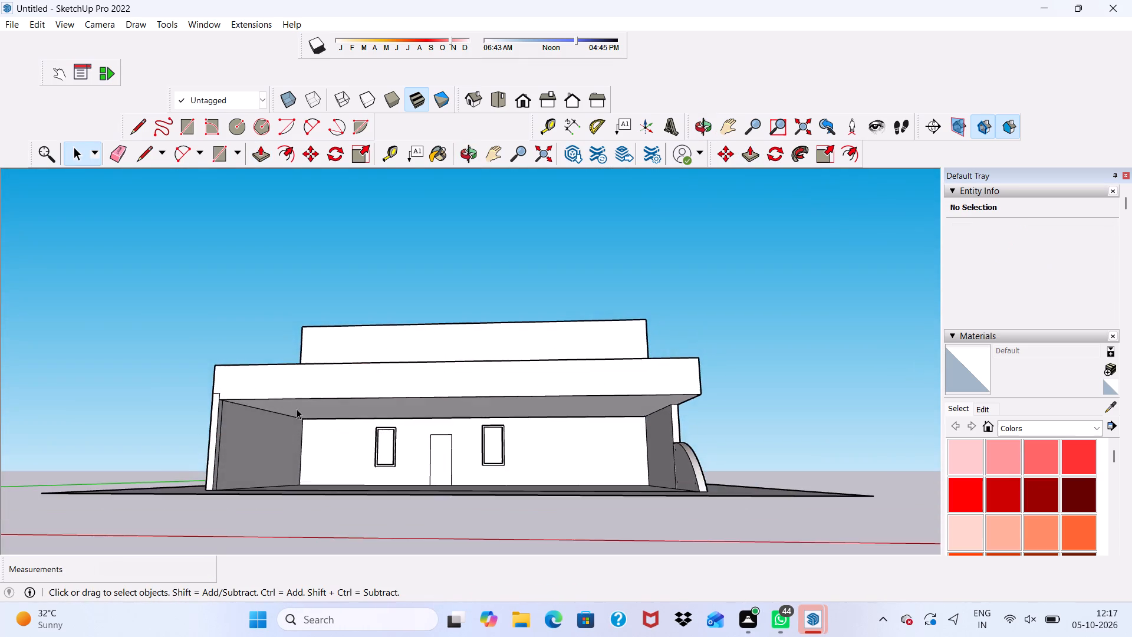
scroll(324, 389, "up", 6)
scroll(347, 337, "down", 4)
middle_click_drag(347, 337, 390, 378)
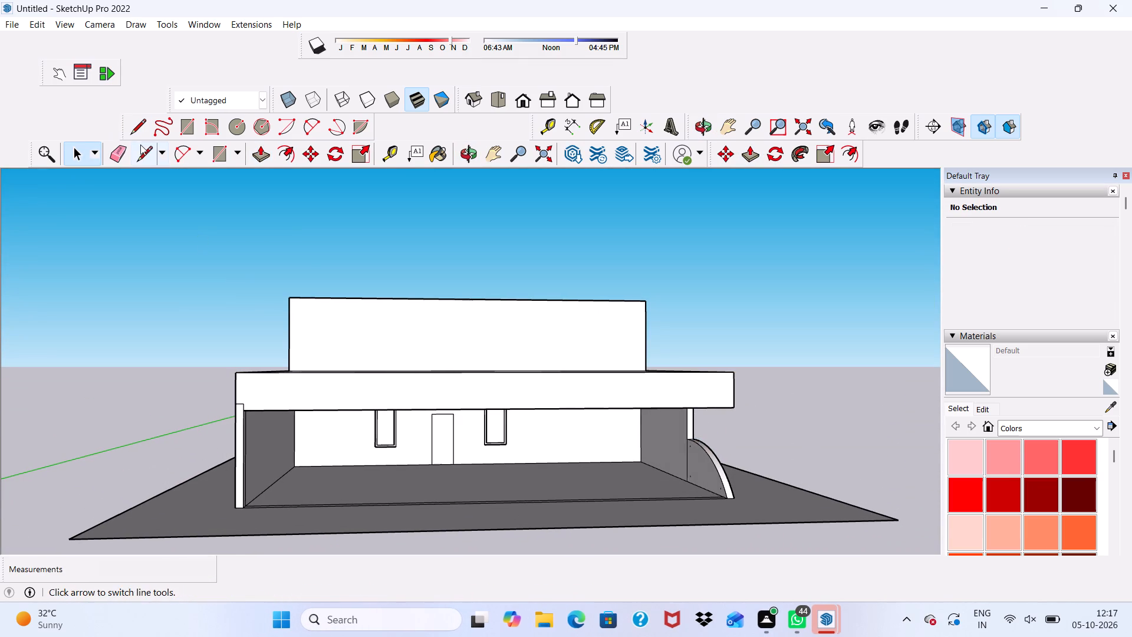
Erase the horizontal joint edges and the short vertical edge between the slab, upper floor and ground-floor wall on the side away from the curved wall.
left_click(115, 150)
middle_click_drag(277, 390, 455, 376)
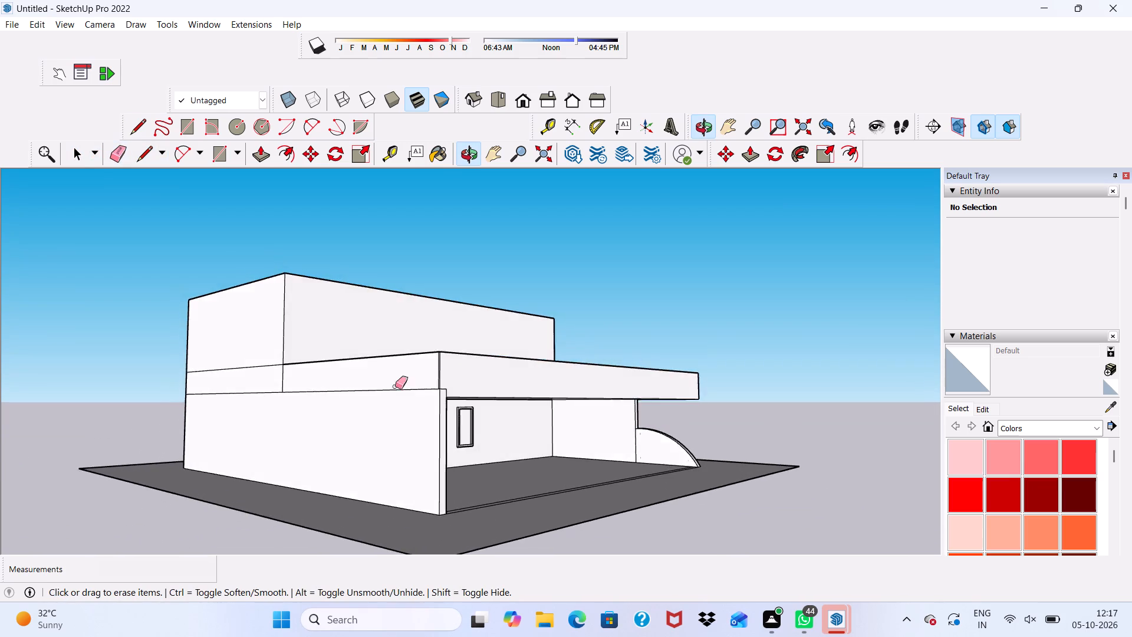
scroll(353, 385, "up", 5)
left_click_drag(361, 375, 352, 405)
scroll(152, 347, "up", 3)
left_click_drag(180, 347, 197, 426)
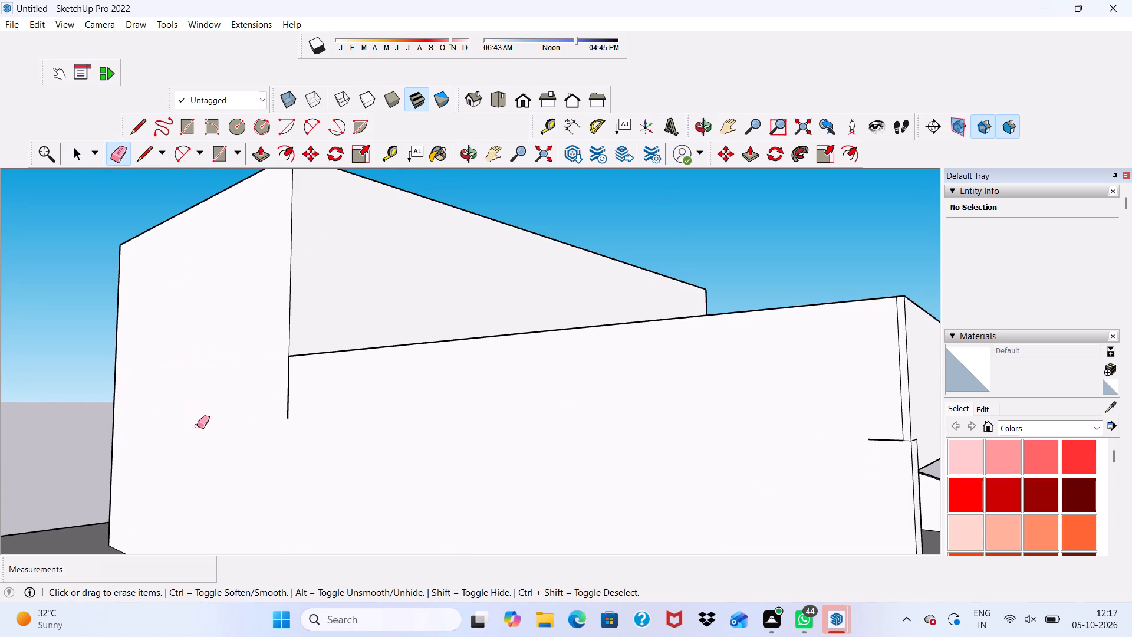
left_click_drag(197, 426, 195, 426)
left_click(298, 379)
left_click_drag(297, 382, 282, 390)
scroll(205, 373, "down", 3)
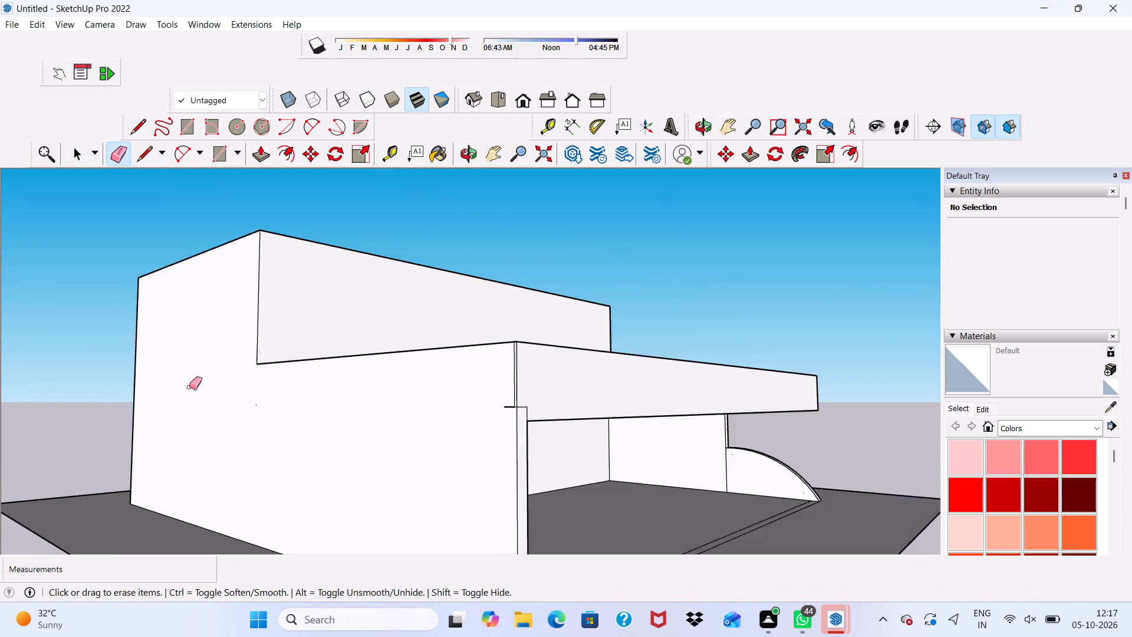
Erase the leftover edges at this side's front corner so the slab face and side wall end merge.
scroll(189, 387, "down", 4)
scroll(100, 359, "up", 1)
scroll(103, 380, "down", 4)
middle_click_drag(218, 469, 185, 448)
scroll(185, 443, "up", 5)
scroll(311, 316, "up", 2)
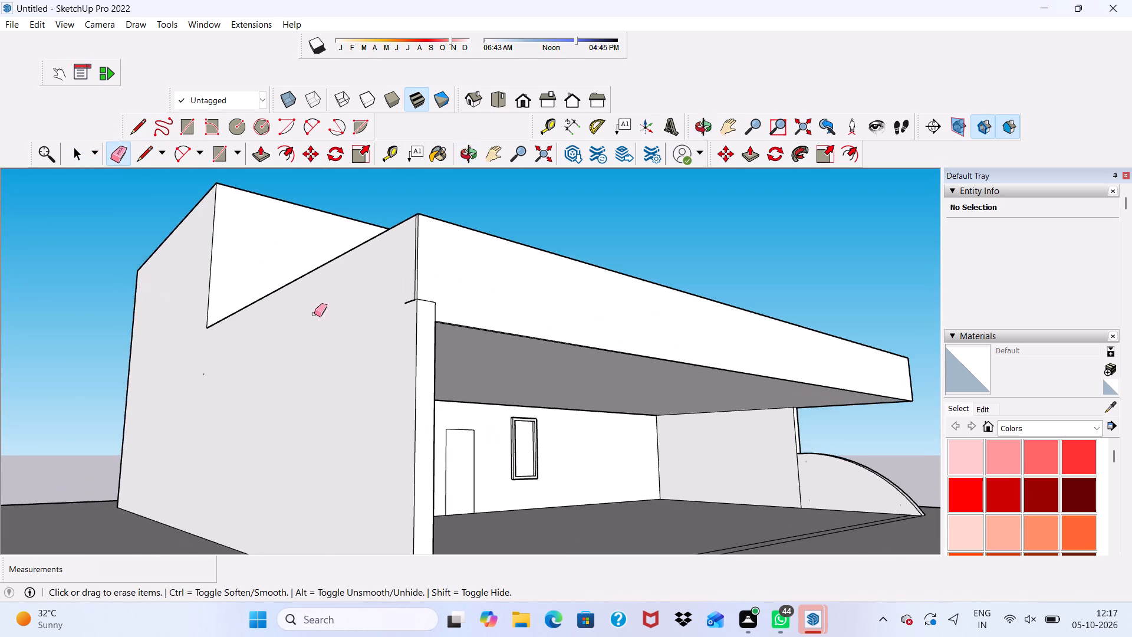
scroll(314, 314, "up", 6)
left_click_drag(440, 287, 450, 314)
scroll(456, 298, "up", 3)
scroll(442, 251, "up", 4)
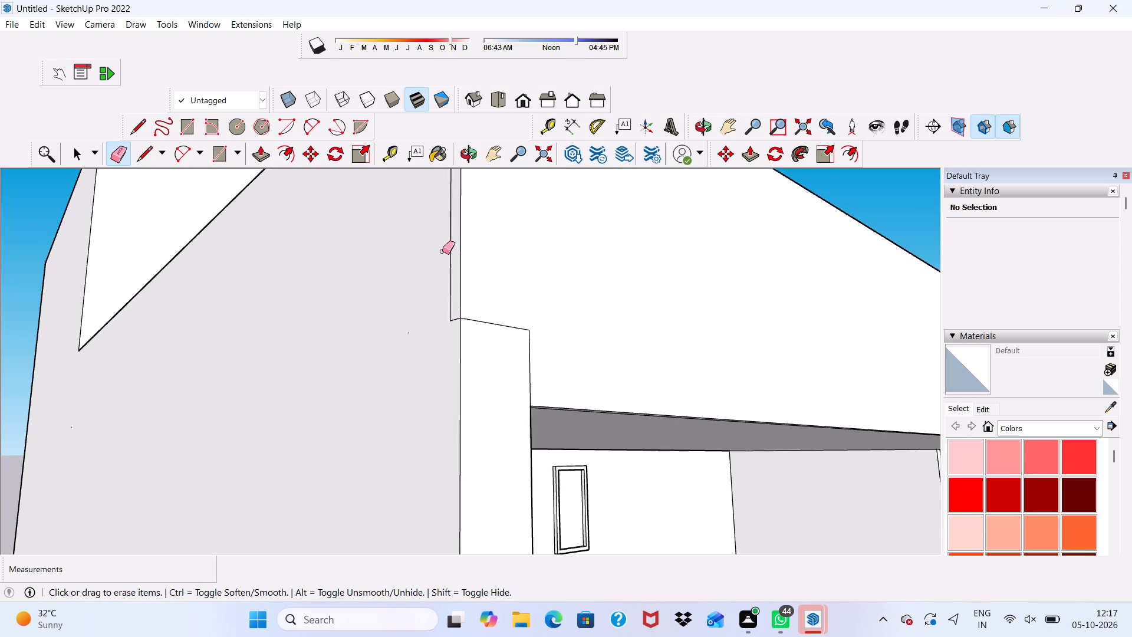
scroll(442, 251, "up", 1)
left_click(451, 245)
left_click_drag(453, 320, 452, 333)
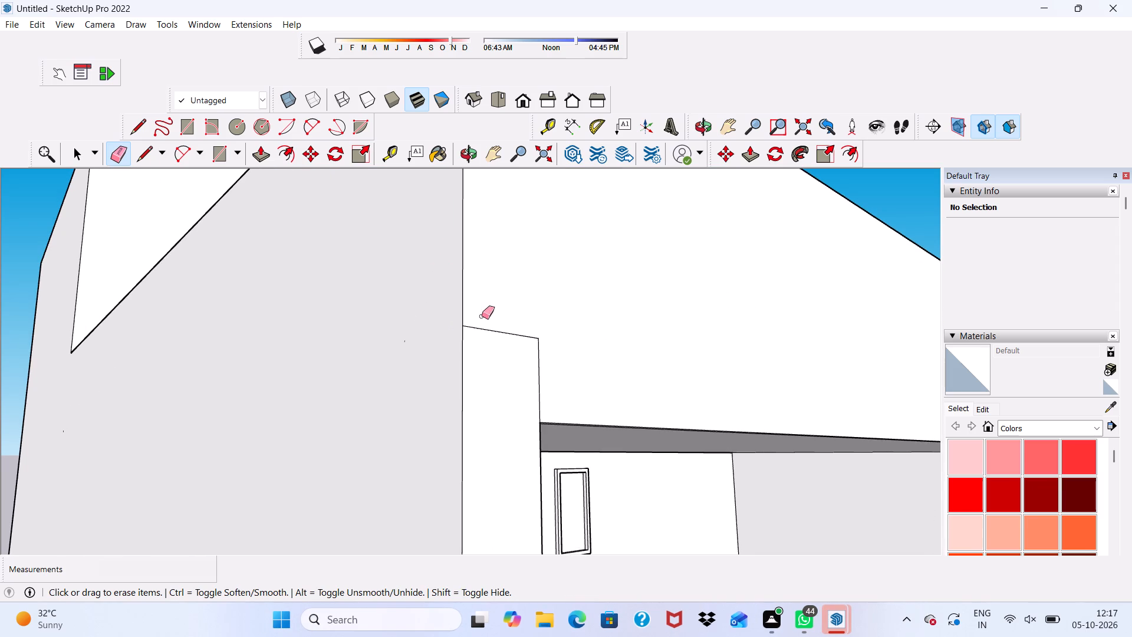
left_click_drag(484, 315, 497, 358)
left_click_drag(524, 378, 568, 370)
scroll(172, 339, "down", 2)
scroll(131, 365, "up", 1)
scroll(124, 375, "down", 9)
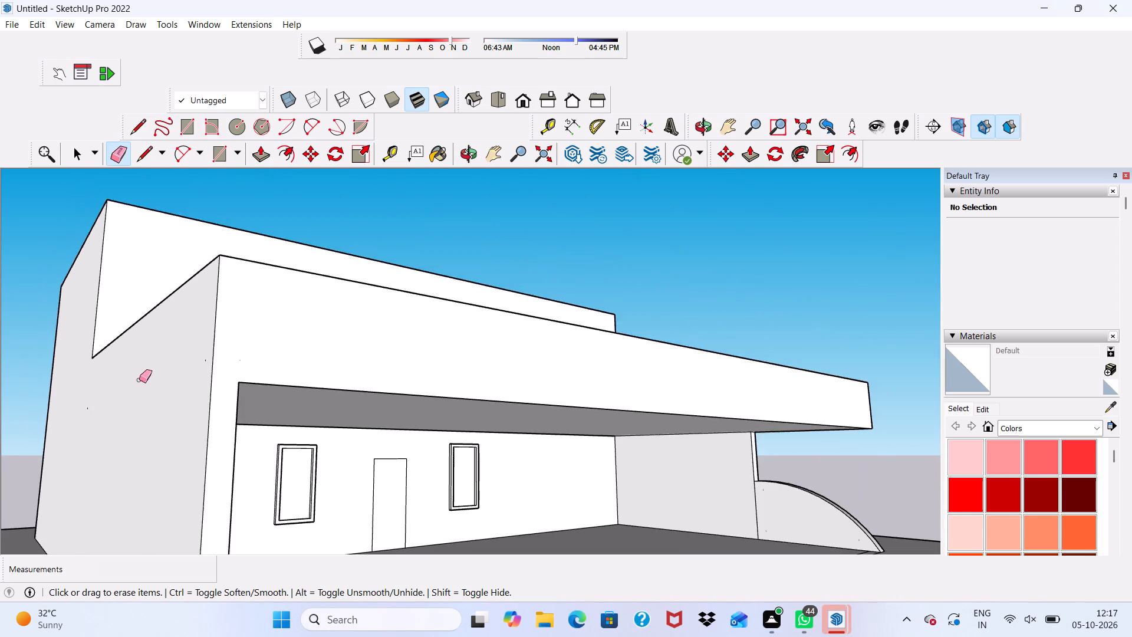
On the curved-wall side, erase the vertical and horizontal joint edges between the slab and side wall, including the short stub at the wall end.
scroll(139, 380, "down", 5)
middle_click_drag(422, 362, 43, 350)
scroll(601, 377, "up", 12)
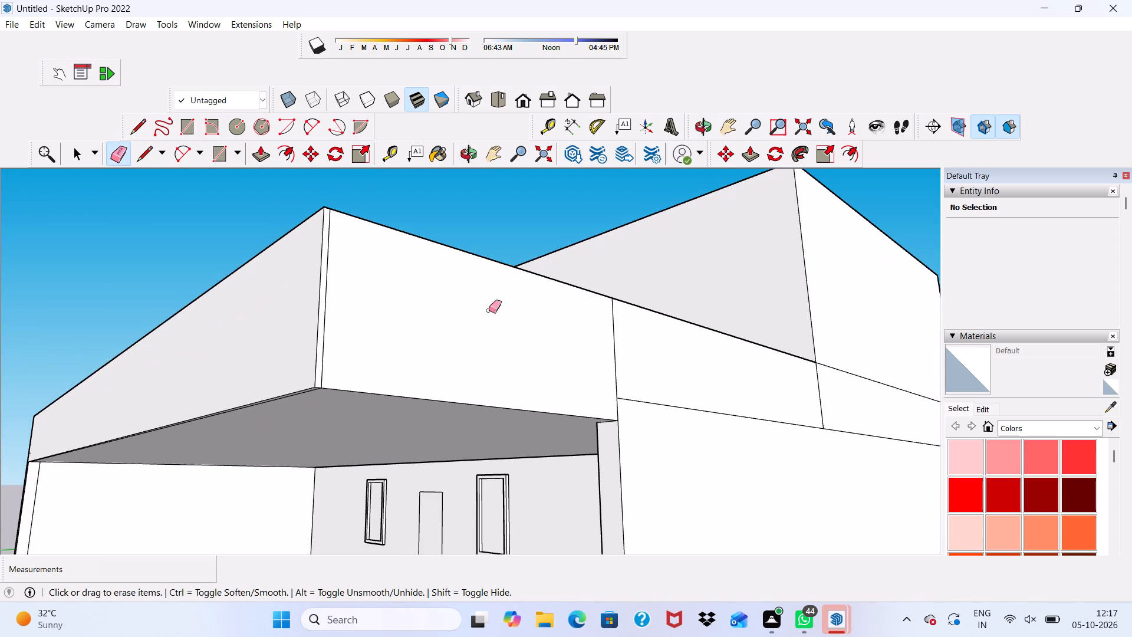
left_click_drag(611, 362, 701, 351)
left_click_drag(725, 398, 744, 477)
scroll(630, 426, "up", 4)
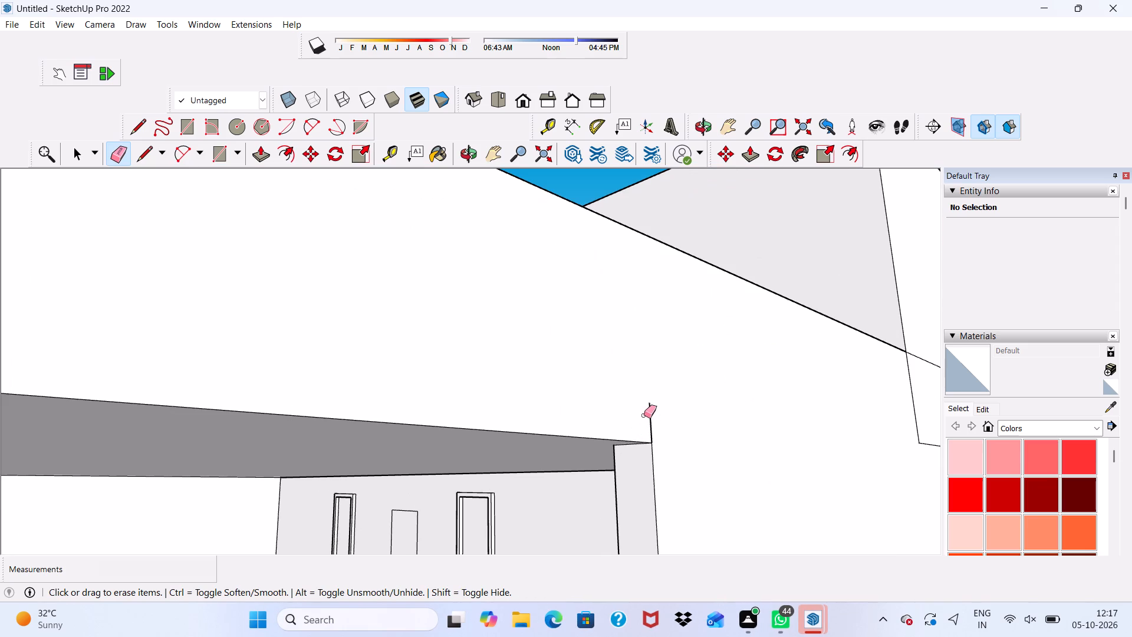
left_click_drag(644, 414, 656, 415)
Erase the short vertical edge and lower horizontal edge below the upper floor on this side wall.
scroll(545, 389, "down", 6)
scroll(19, 330, "up", 1)
scroll(23, 346, "down", 8)
scroll(562, 378, "up", 5)
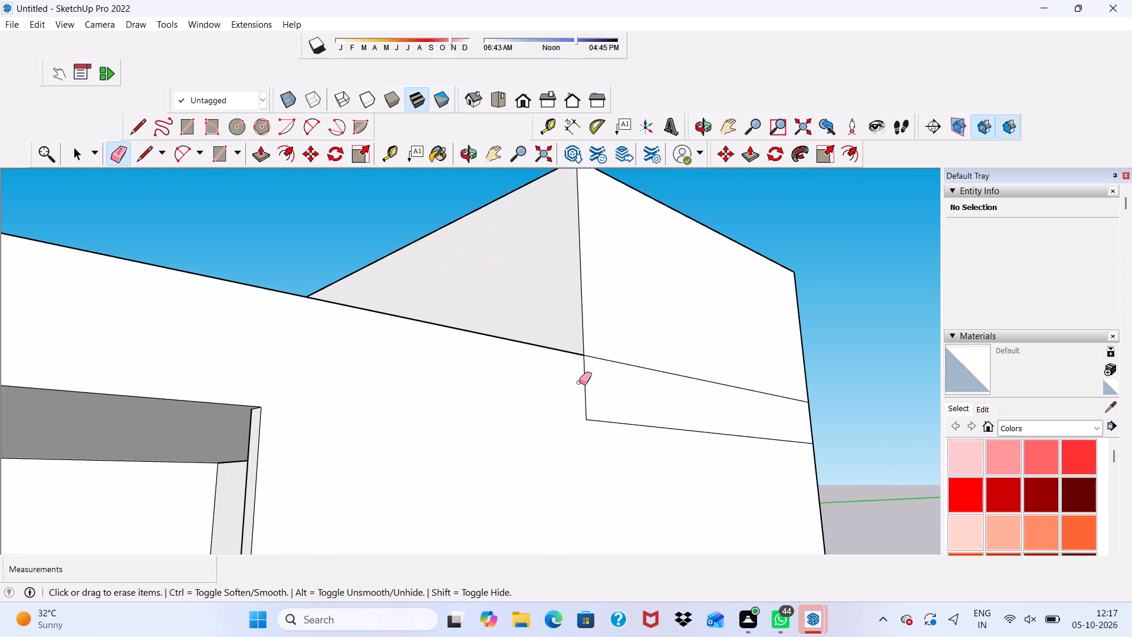
left_click_drag(579, 383, 612, 375)
left_click_drag(623, 411, 633, 436)
Erase the extra vertical edge beside the slab's front corner on the curved-wall side.
scroll(463, 393, "down", 12)
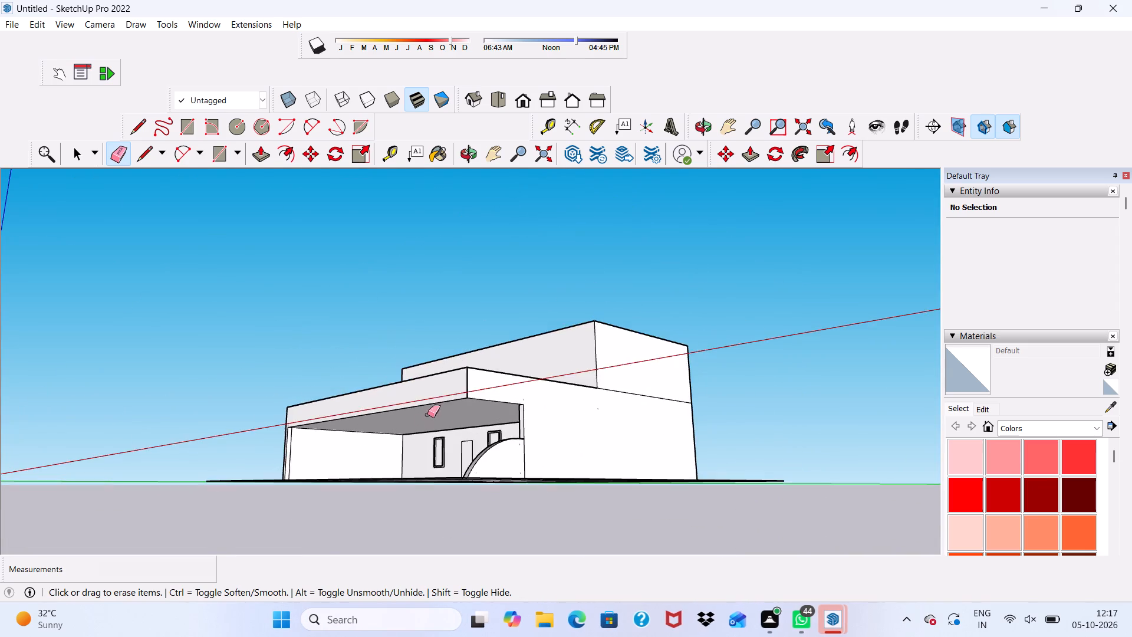
scroll(427, 416, "up", 12)
scroll(495, 396, "up", 1)
scroll(531, 388, "down", 1)
scroll(659, 359, "up", 3)
left_click_drag(652, 365, 662, 362)
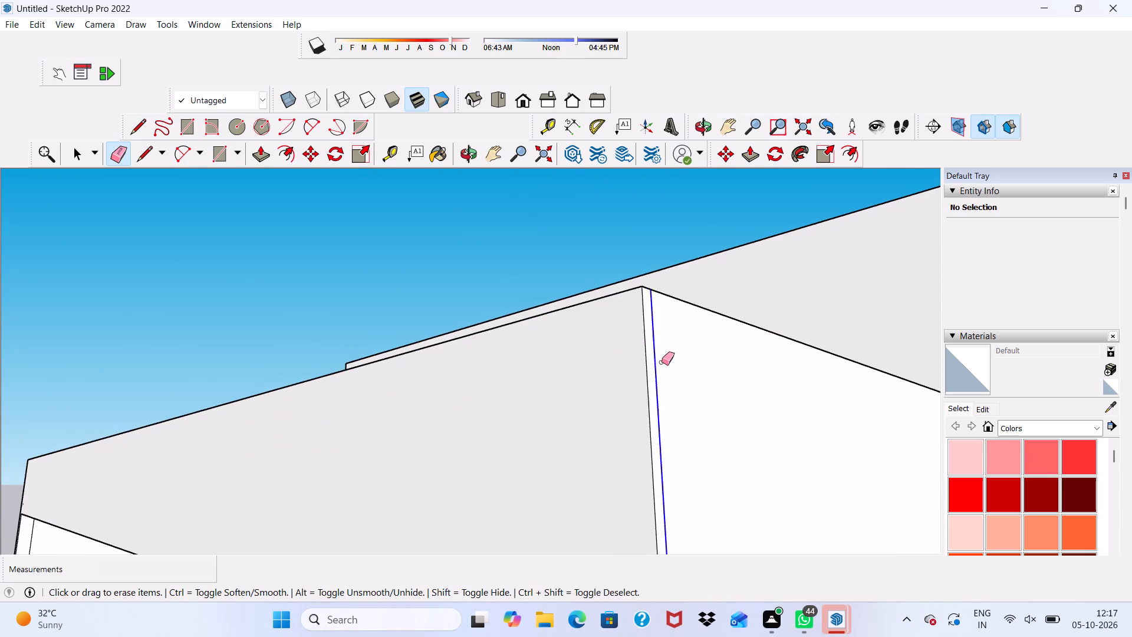
left_click_drag(662, 362, 663, 362)
Examine the slab's front face, the curved wall junction and the overall front elevation from several angles.
scroll(578, 383, "down", 7)
scroll(344, 307, "up", 1)
scroll(352, 321, "down", 2)
middle_click_drag(433, 414, 609, 407)
scroll(443, 362, "up", 1)
scroll(380, 327, "down", 8)
middle_click_drag(434, 369, 560, 412)
middle_click_drag(561, 411, 564, 405)
scroll(561, 410, "up", 4)
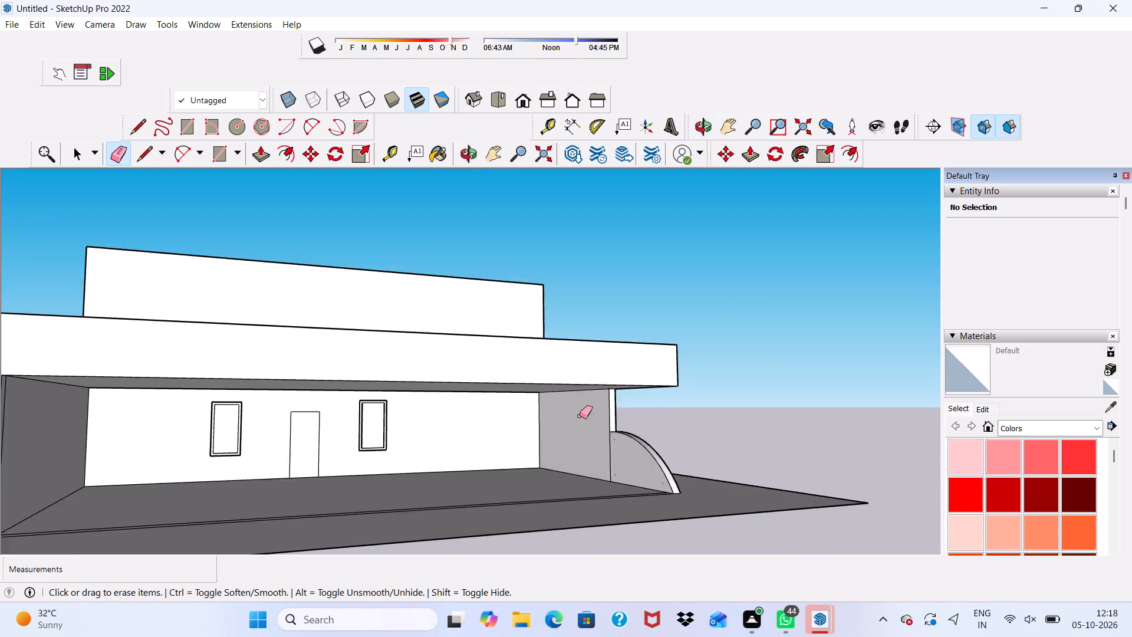
scroll(580, 416, "up", 10)
left_click(639, 462)
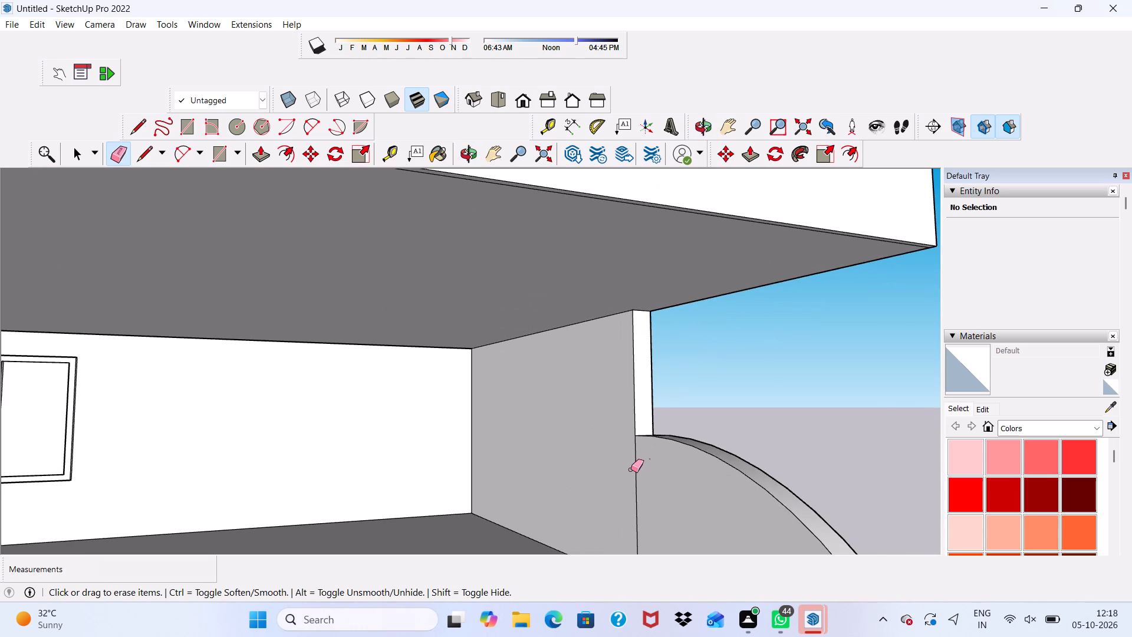
scroll(537, 384, "down", 12)
key("space")
scroll(304, 313, "up", 4)
scroll(307, 310, "down", 3)
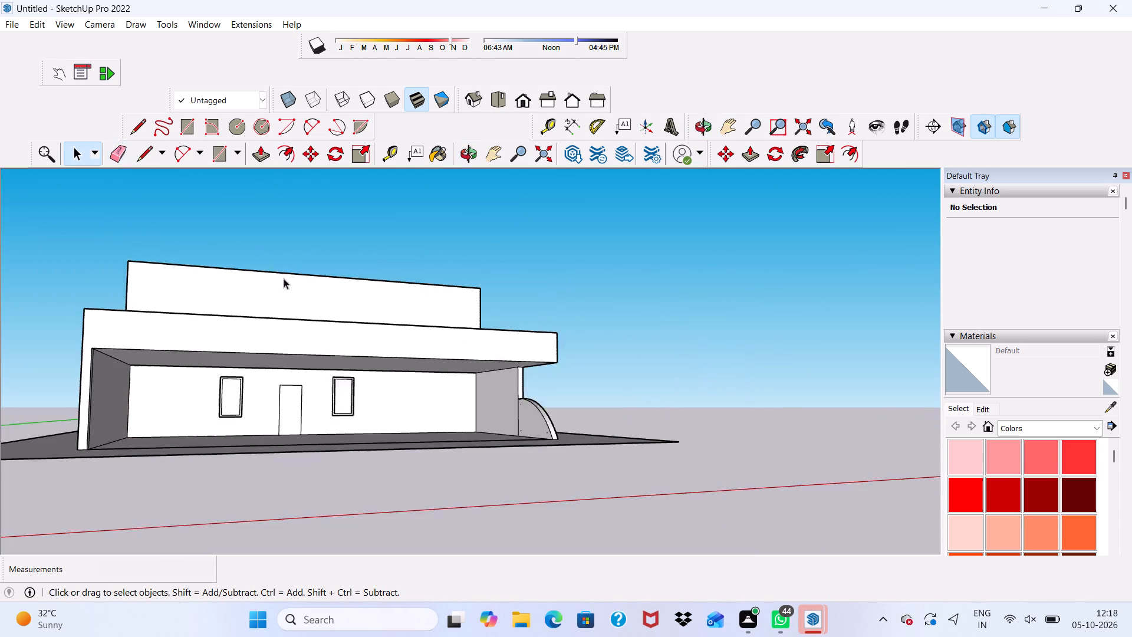
scroll(284, 278, "down", 3)
scroll(258, 264, "up", 1)
scroll(263, 288, "down", 2)
middle_click_drag(272, 317, 224, 337)
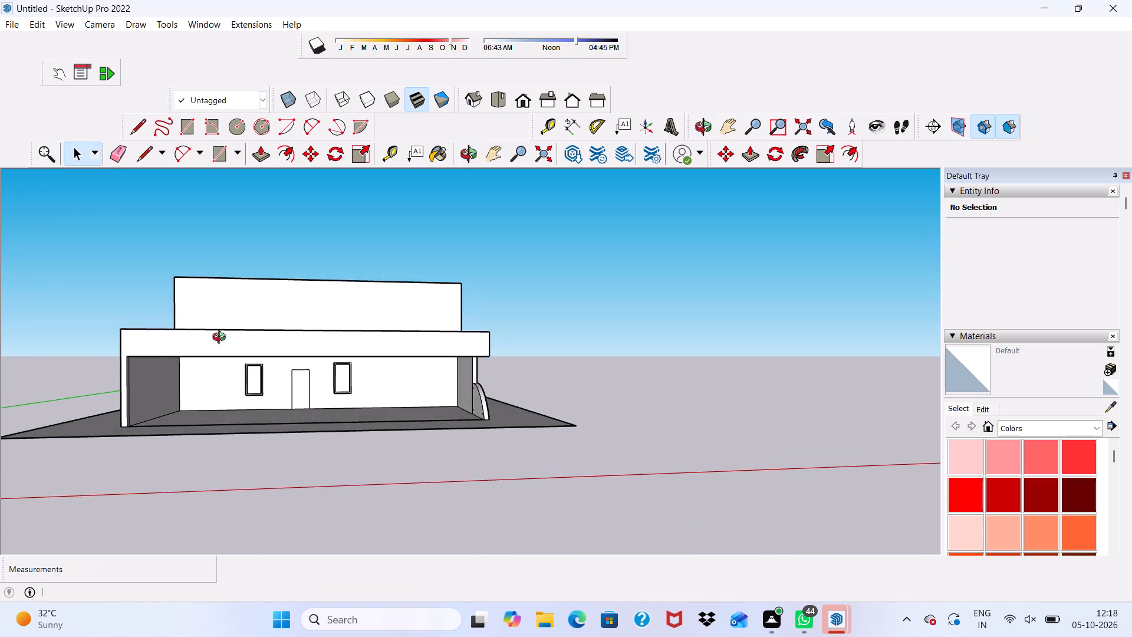
middle_click(224, 337)
middle_click_drag(220, 340, 213, 347)
scroll(207, 337, "up", 5)
scroll(207, 337, "down", 1)
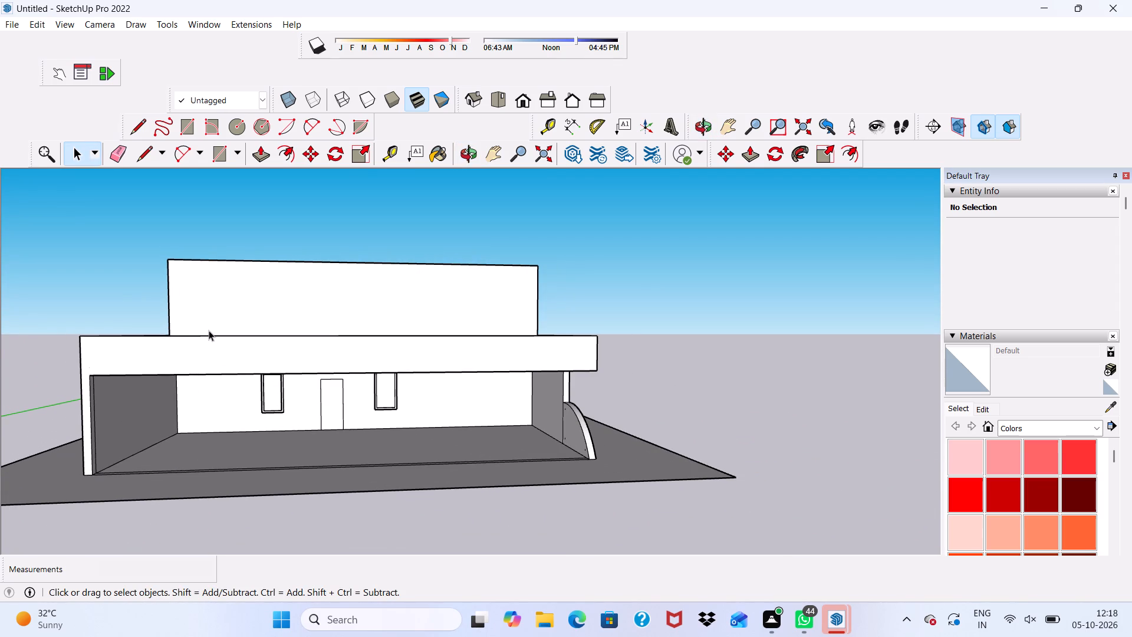
scroll(210, 329, "up", 4)
scroll(210, 327, "down", 2)
middle_click_drag(221, 339, 251, 330)
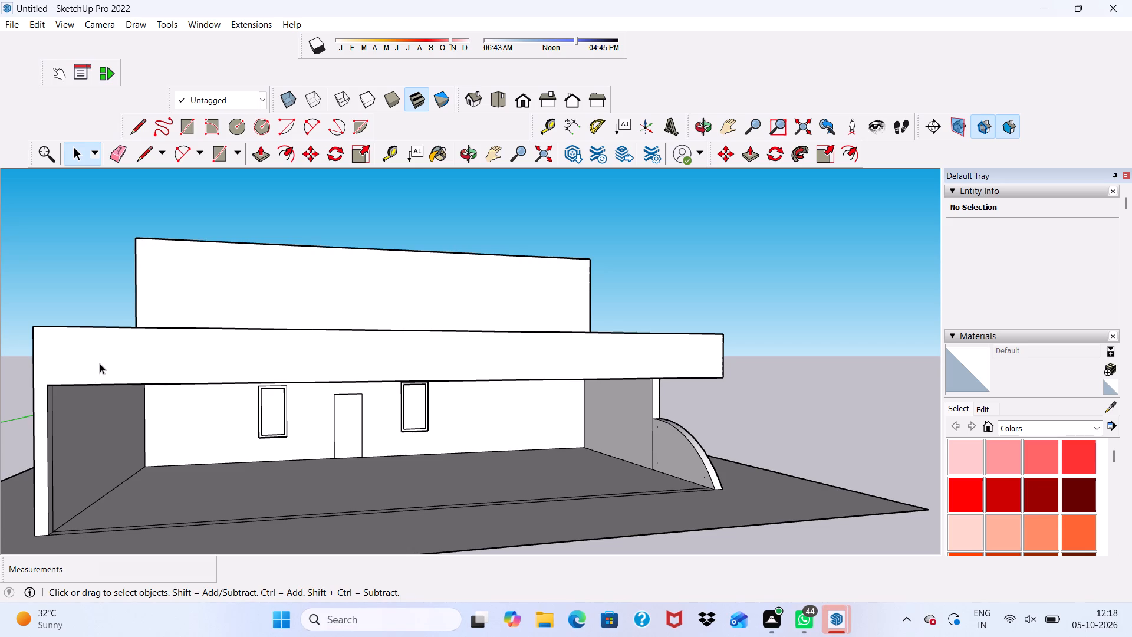
Draw a horizontal line across the side wall's front end at the slab's underside, separating the slab face from the wall end.
middle_click_drag(104, 376, 94, 346)
scroll(69, 270, "up", 3)
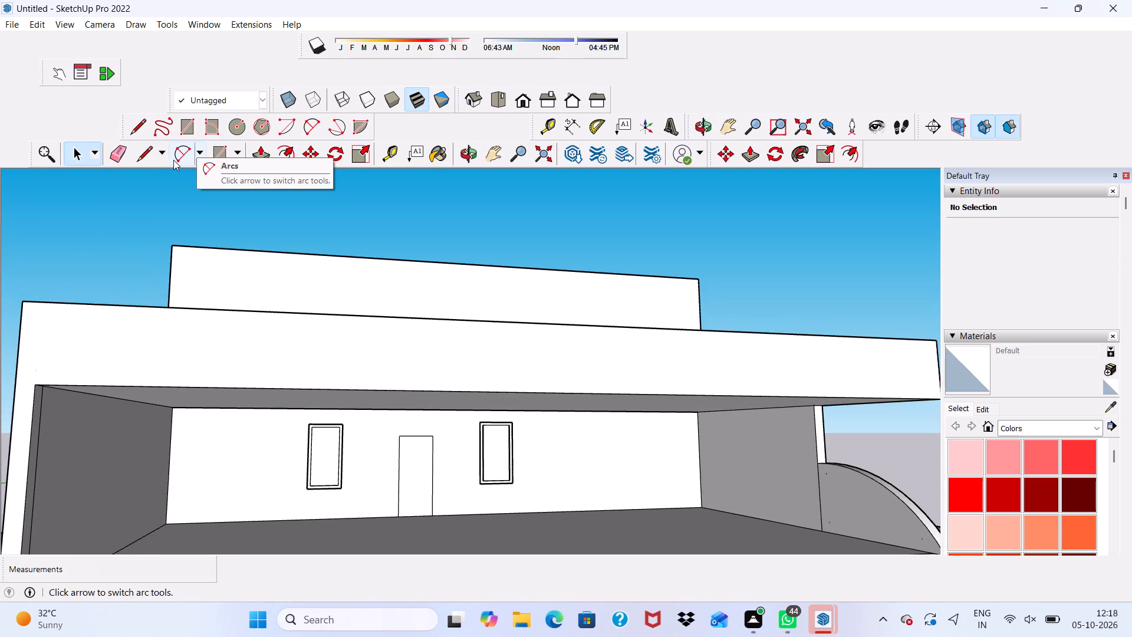
scroll(48, 110, "up", 2)
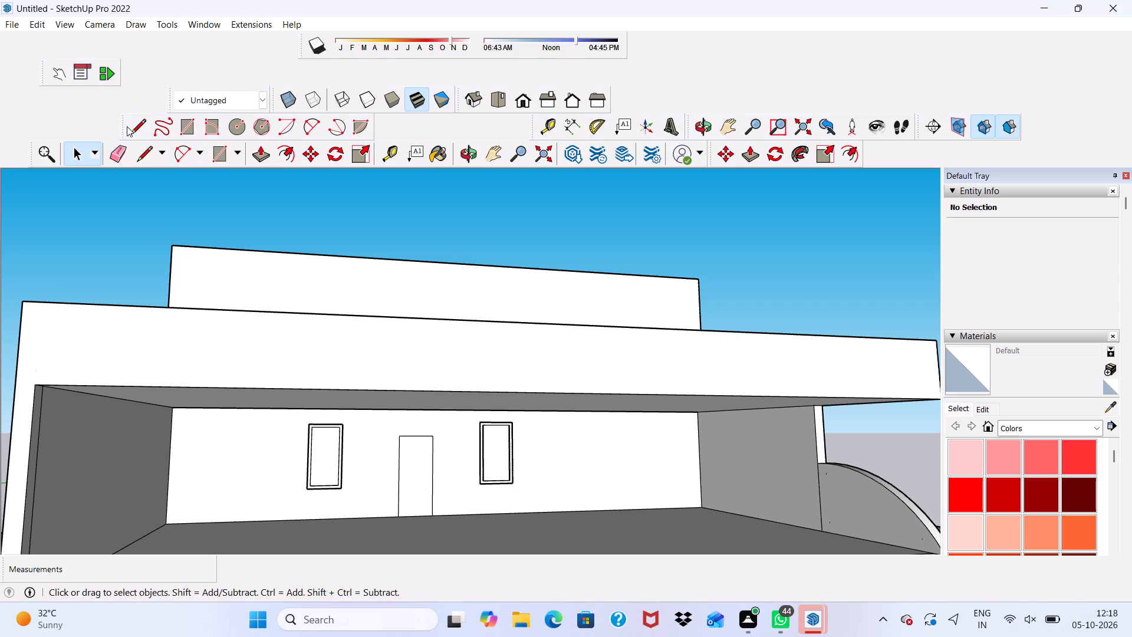
left_click(131, 127)
scroll(40, 425, "up", 8)
scroll(0, 330, "down", 9)
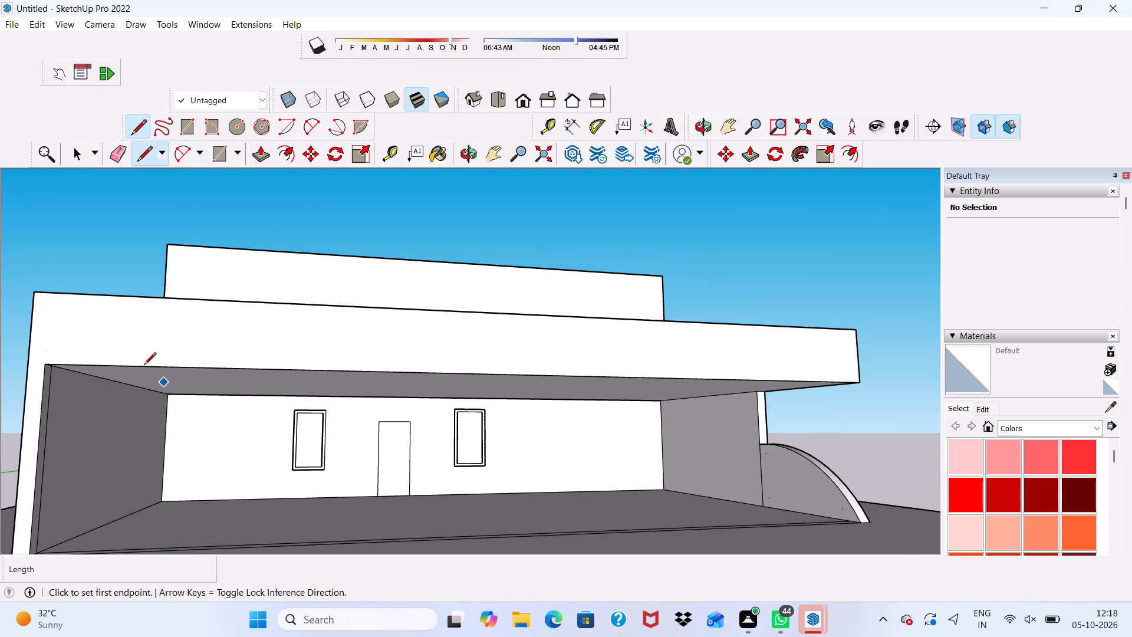
scroll(107, 365, "up", 2)
scroll(47, 363, "up", 2)
left_click(32, 365)
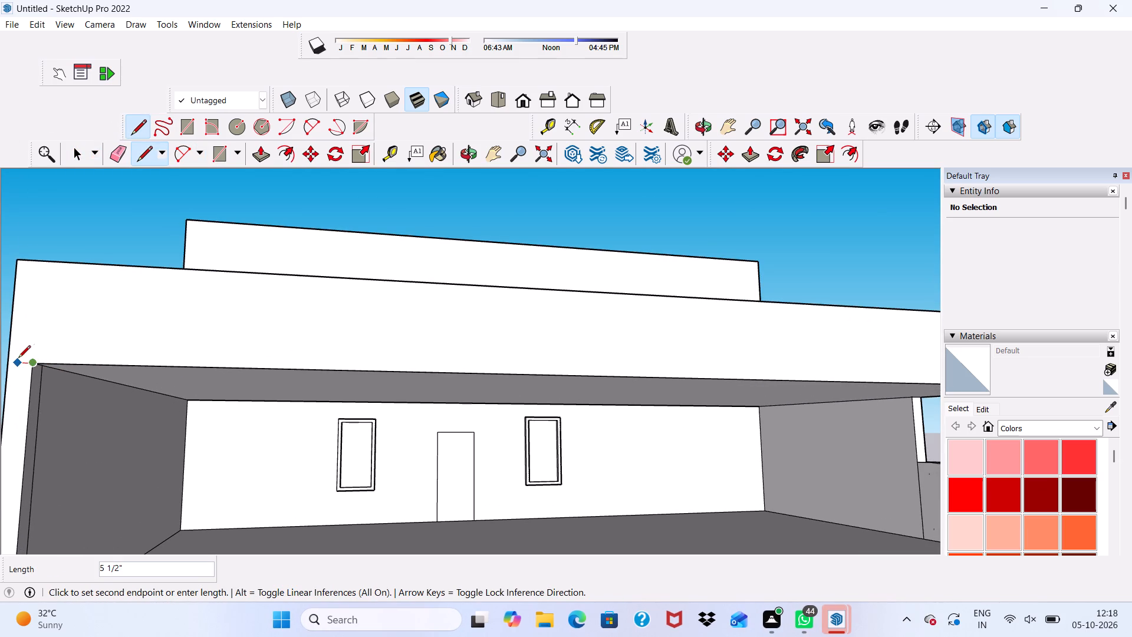
left_click(8, 362)
scroll(10, 360, "down", 3)
scroll(88, 344, "up", 1)
scroll(127, 334, "down", 1)
key("space")
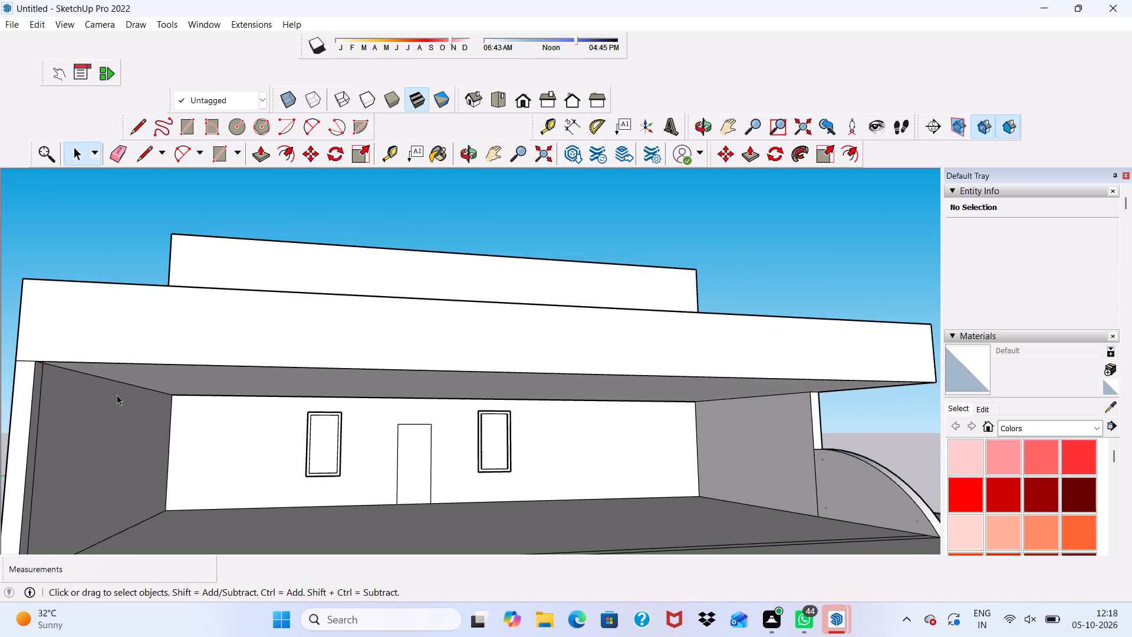
Push/Pull the slab's front face forward by 1'.
left_click(119, 373)
scroll(121, 373, "down", 4)
left_click(105, 344)
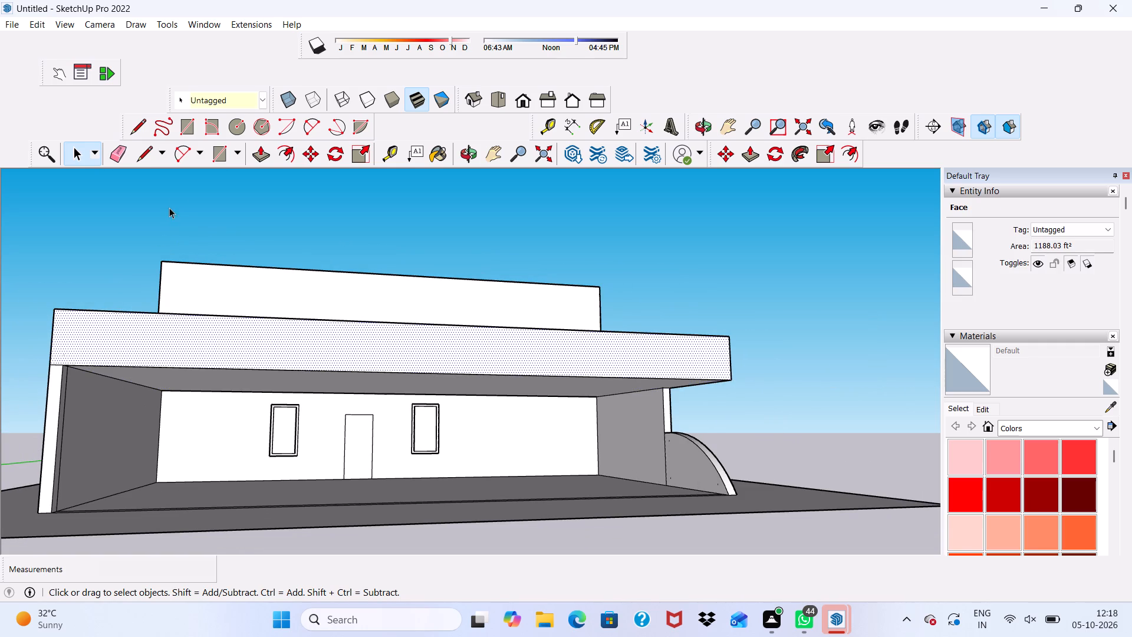
left_click(259, 152)
left_click(222, 331)
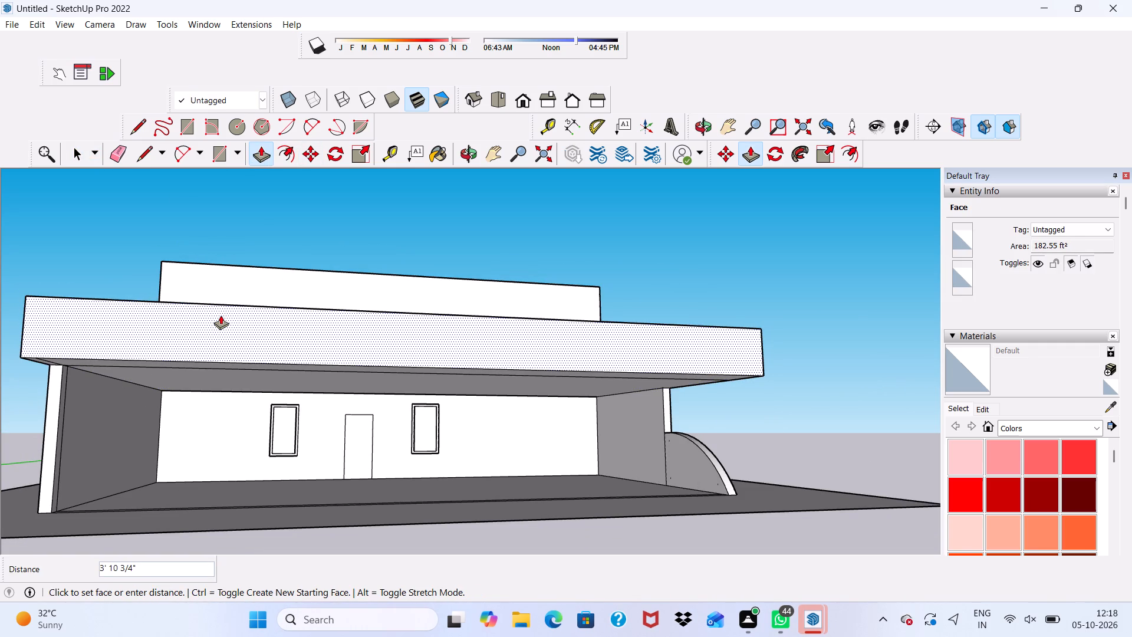
type("1'")
key("Return")
Examine the extended slab from above and from underneath.
scroll(221, 315, "up", 1)
scroll(183, 248, "up", 1)
scroll(183, 248, "down", 4)
middle_click_drag(281, 288, 320, 338)
scroll(321, 343, "down", 1)
scroll(321, 343, "up", 1)
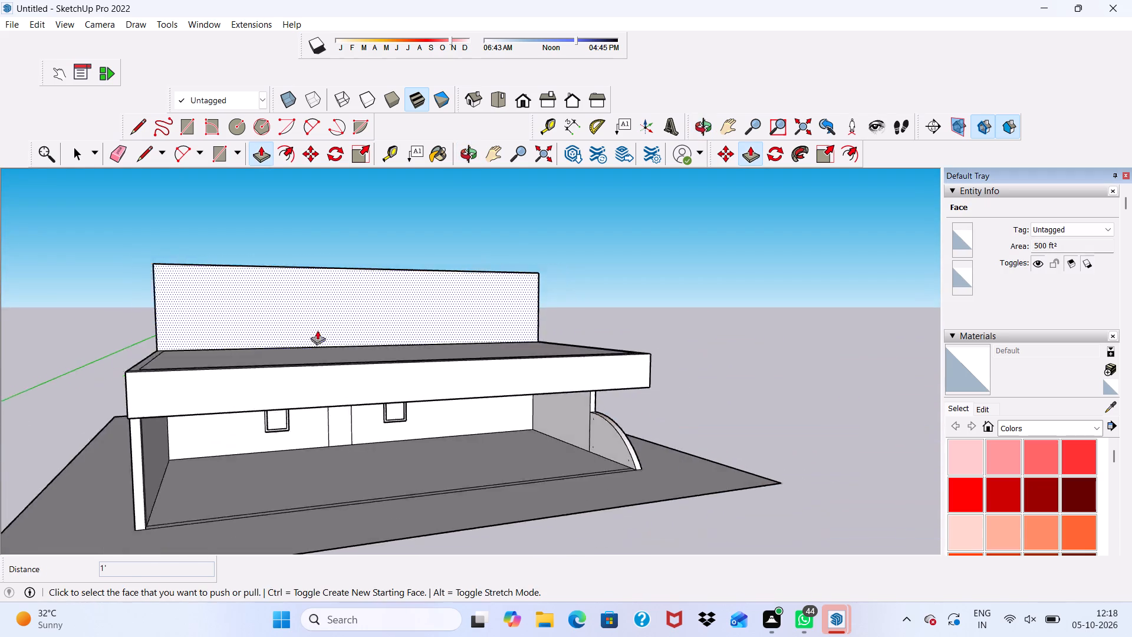
scroll(307, 327, "down", 4)
middle_click_drag(320, 373, 280, 297)
scroll(275, 309, "up", 7)
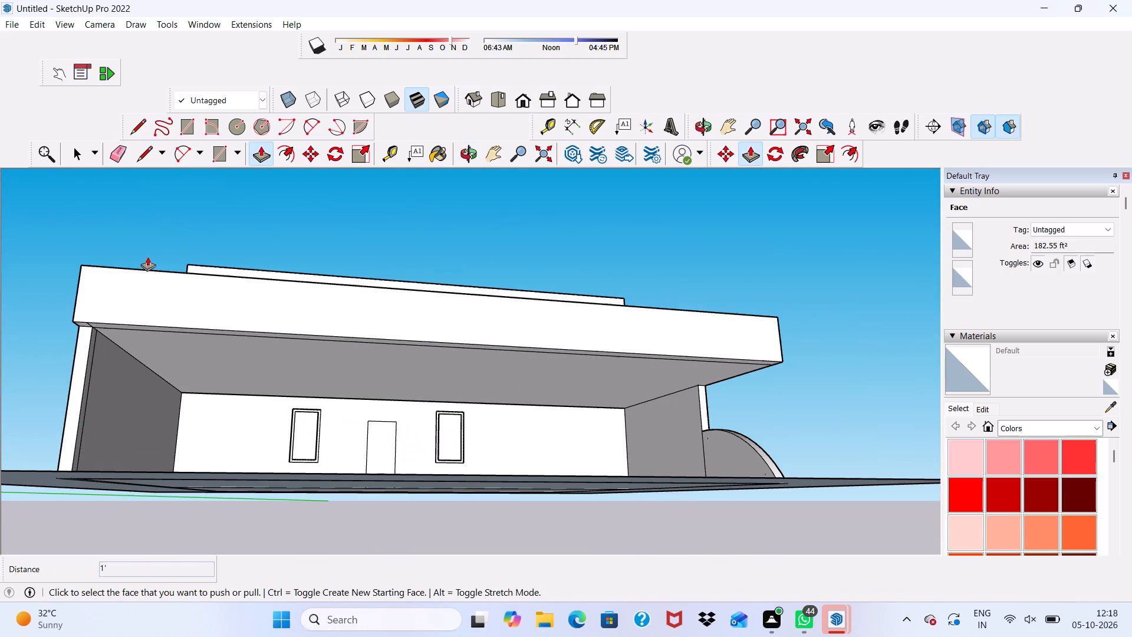
Erase the long edge on the slab's underside that separates the new 1' extension from the original slab.
left_click(118, 150)
scroll(267, 349, "up", 4)
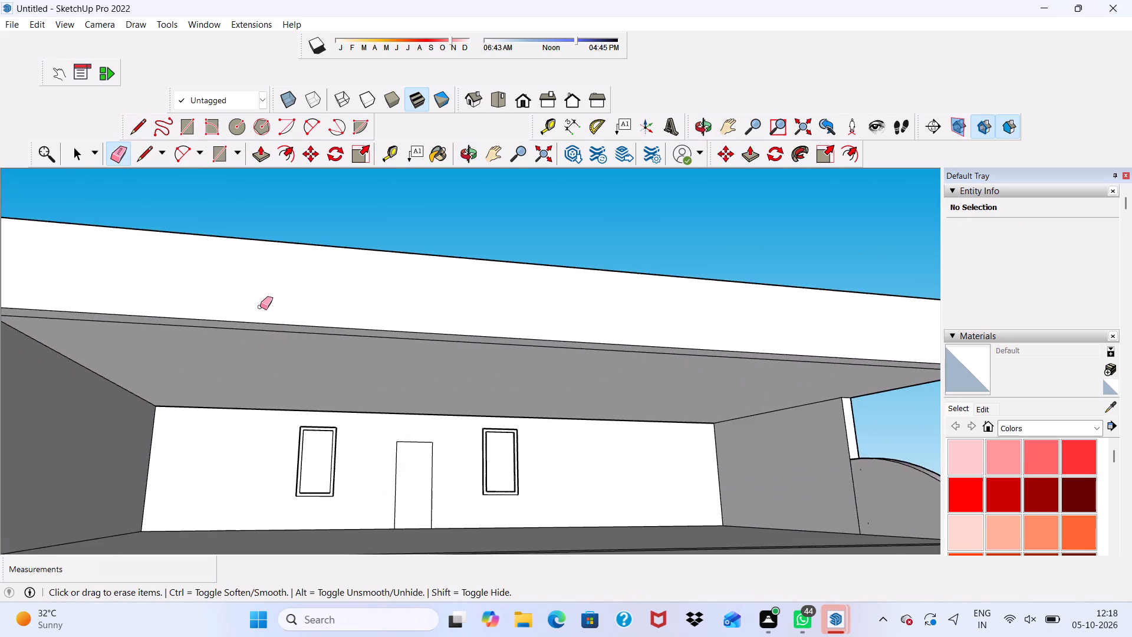
scroll(252, 306, "up", 1)
left_click(227, 330)
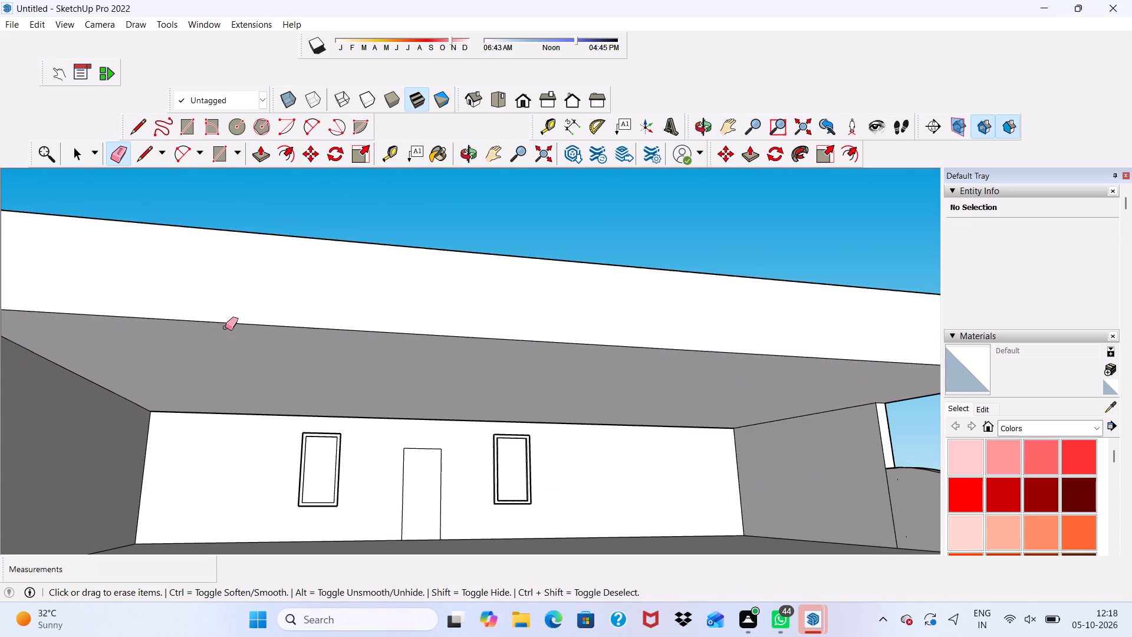
scroll(223, 323, "down", 6)
scroll(300, 294, "up", 1)
scroll(308, 303, "down", 3)
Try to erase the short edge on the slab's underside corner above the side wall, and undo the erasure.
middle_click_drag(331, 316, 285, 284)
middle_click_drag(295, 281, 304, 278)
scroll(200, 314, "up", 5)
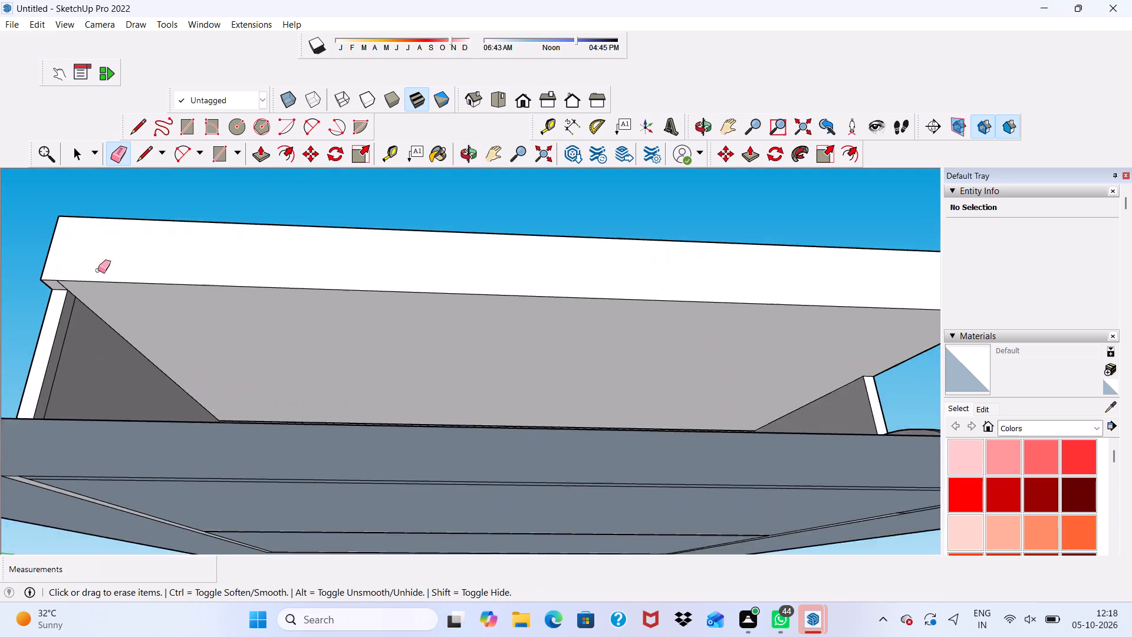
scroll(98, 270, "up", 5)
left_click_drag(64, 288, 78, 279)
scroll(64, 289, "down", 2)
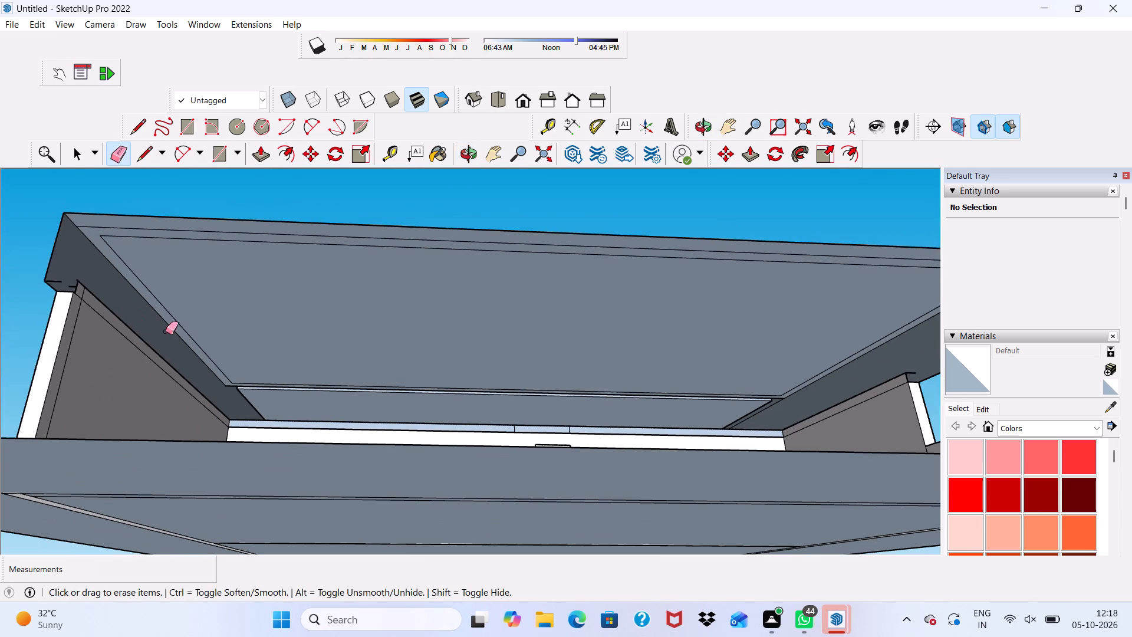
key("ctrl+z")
Erase the short leftover edge on the slab's underside at the corner beside the side wall end.
scroll(75, 320, "up", 10)
left_click_drag(189, 213, 221, 212)
scroll(80, 290, "down", 17)
key("space")
scroll(353, 281, "down", 4)
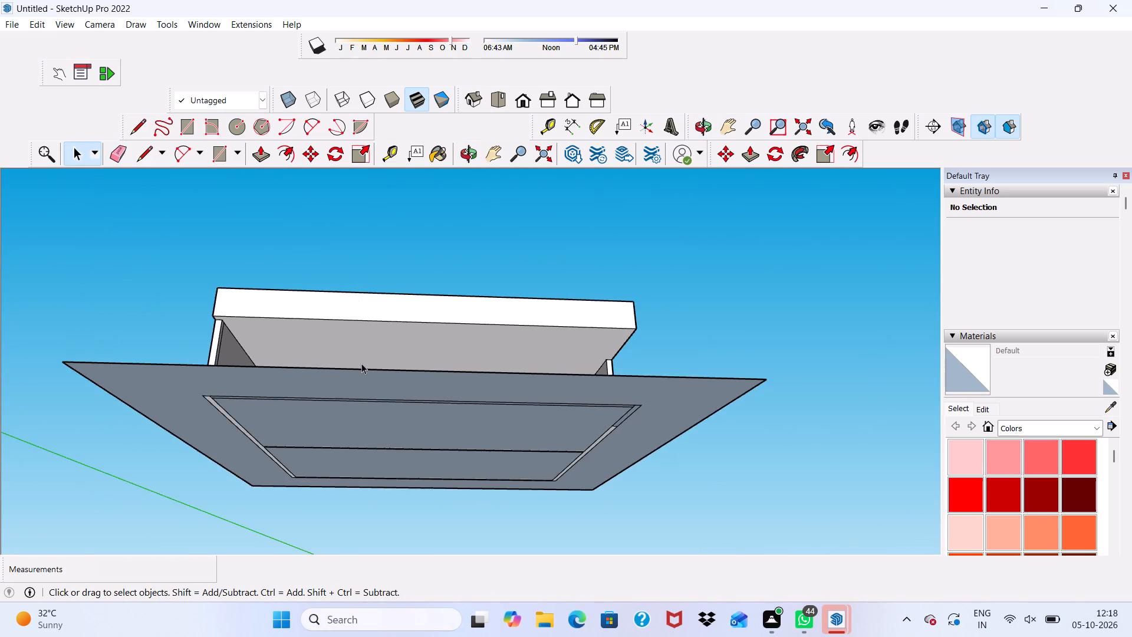
middle_click_drag(361, 369, 328, 495)
middle_click(328, 495)
scroll(316, 460, "up", 4)
scroll(221, 334, "up", 3)
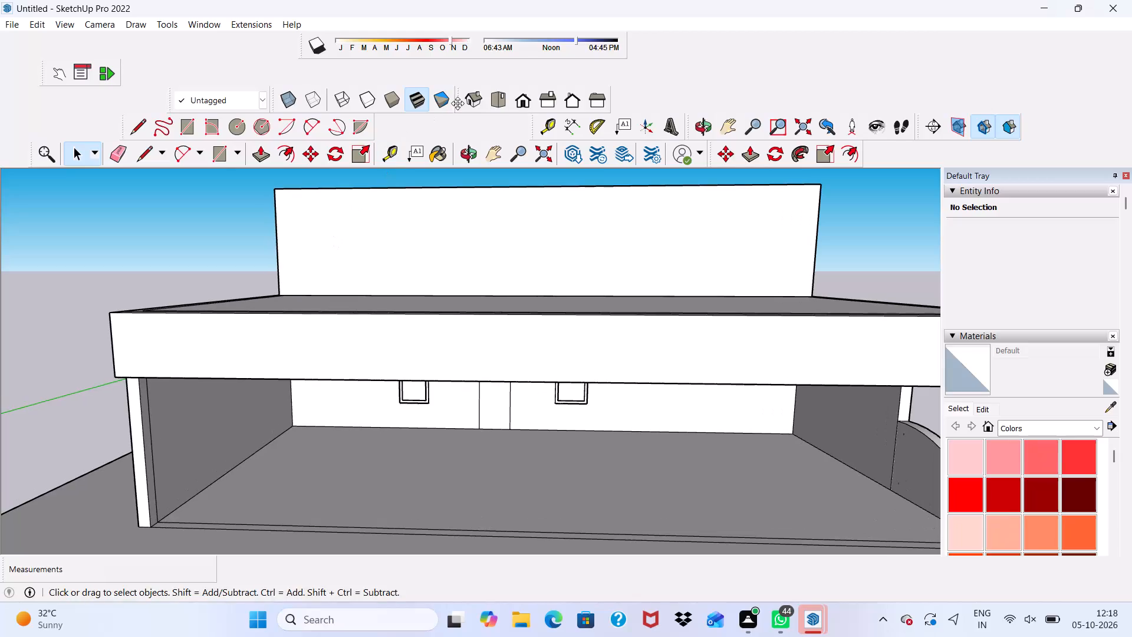
Examine the extended slab and the open porch below it from the front, from above and near the arched side wall.
left_click(524, 100)
scroll(388, 511, "up", 3)
scroll(388, 455, "down", 3)
scroll(394, 441, "up", 1)
scroll(399, 433, "down", 4)
scroll(453, 398, "up", 1)
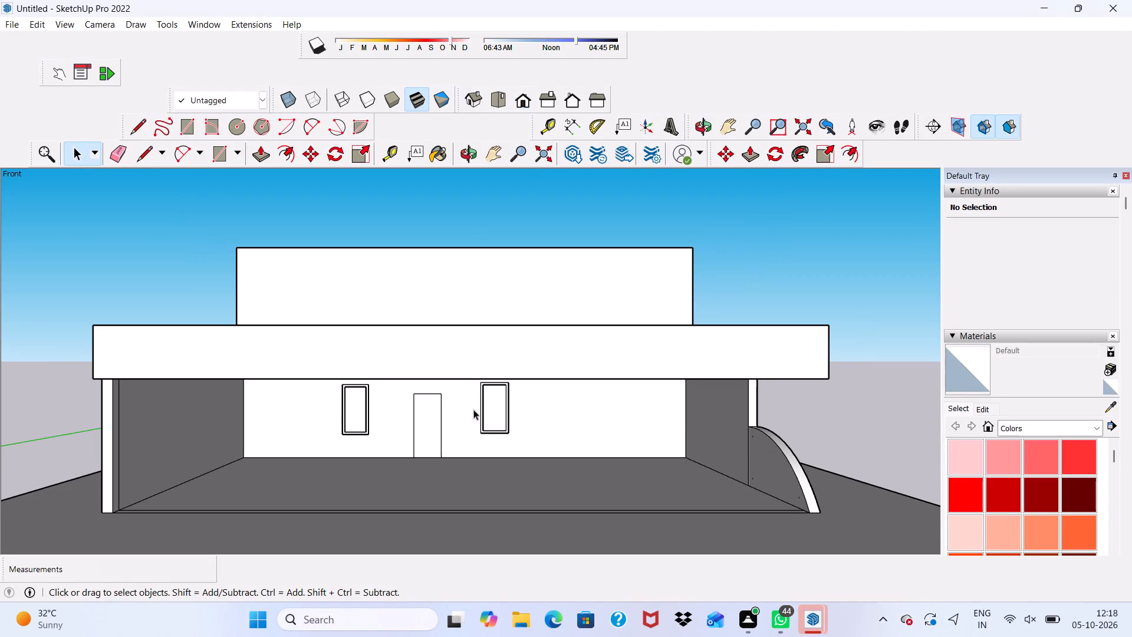
scroll(116, 421, "down", 3)
middle_click_drag(222, 458, 252, 442)
scroll(318, 448, "up", 3)
scroll(269, 416, "up", 3)
scroll(268, 416, "down", 13)
scroll(485, 78, "down", 4)
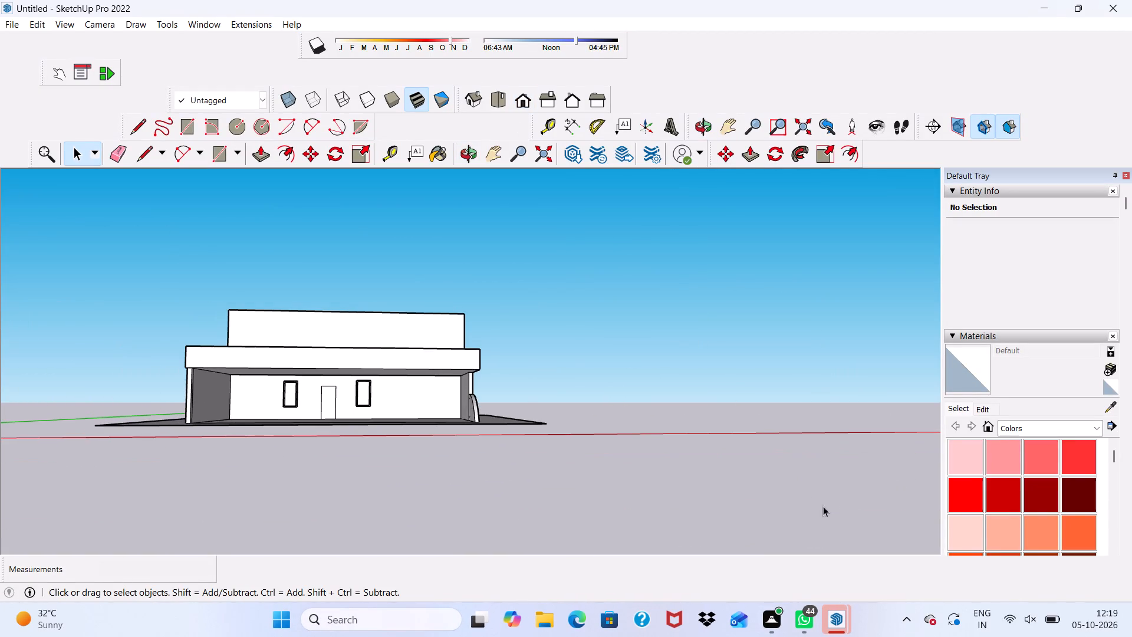
scroll(840, 507, "up", 3)
scroll(347, 369, "up", 3)
scroll(350, 364, "down", 1)
middle_click_drag(363, 366, 410, 474)
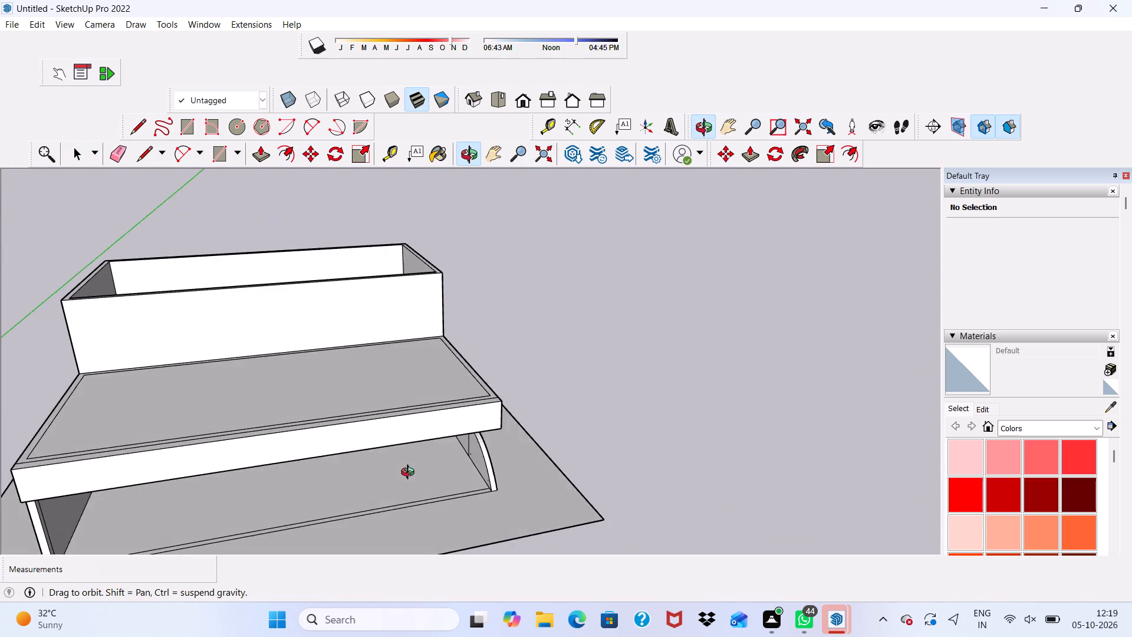
middle_click_drag(410, 474, 412, 465)
scroll(409, 375, "up", 5)
scroll(409, 375, "down", 5)
middle_click_drag(539, 398, 411, 472)
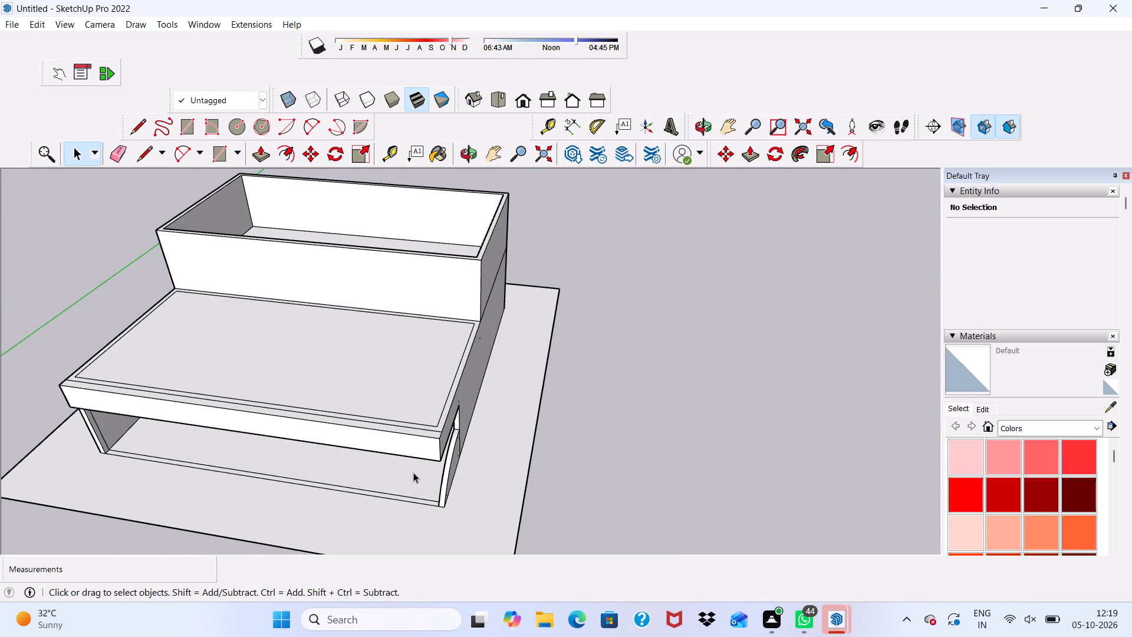
scroll(413, 472, "up", 4)
scroll(416, 469, "down", 4)
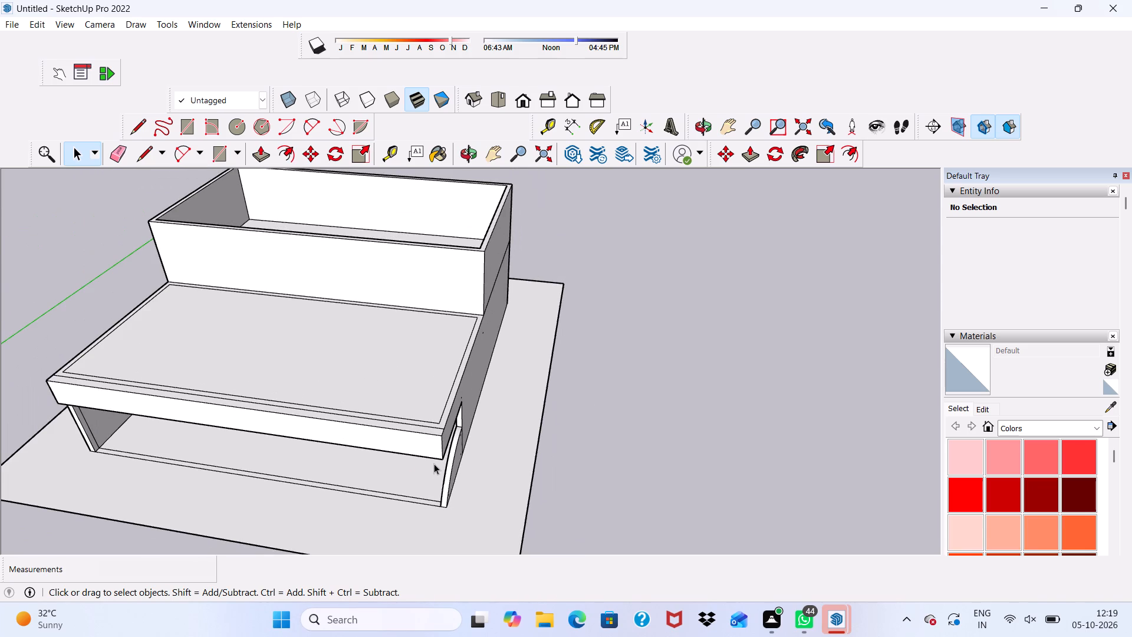
scroll(434, 464, "down", 4)
middle_click_drag(440, 474, 507, 343)
middle_click(507, 343)
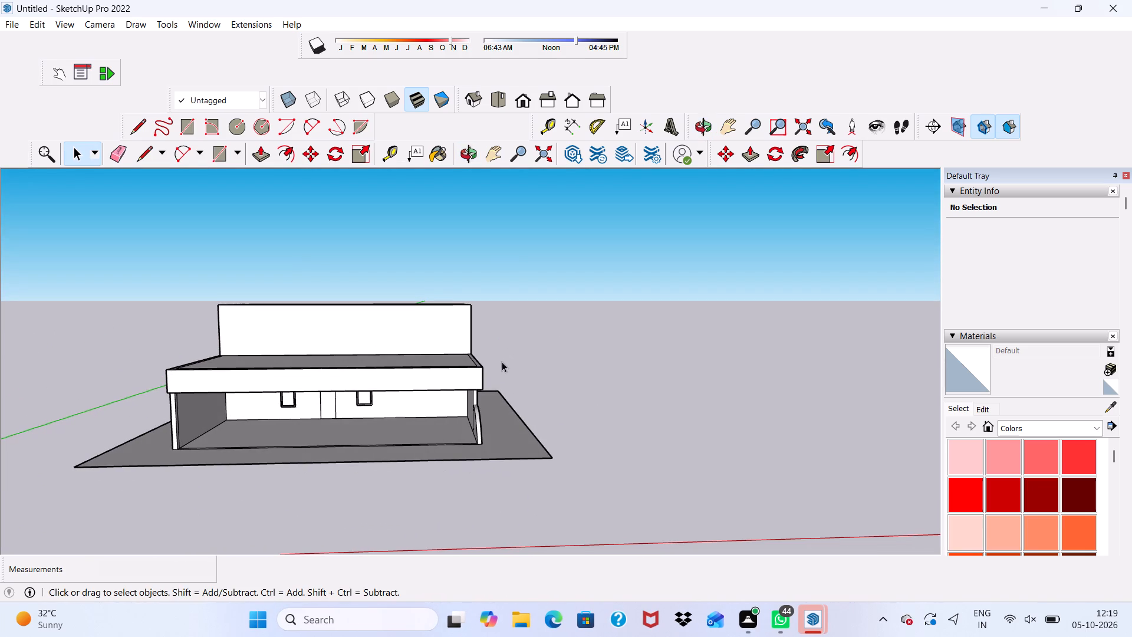
scroll(494, 384, "up", 5)
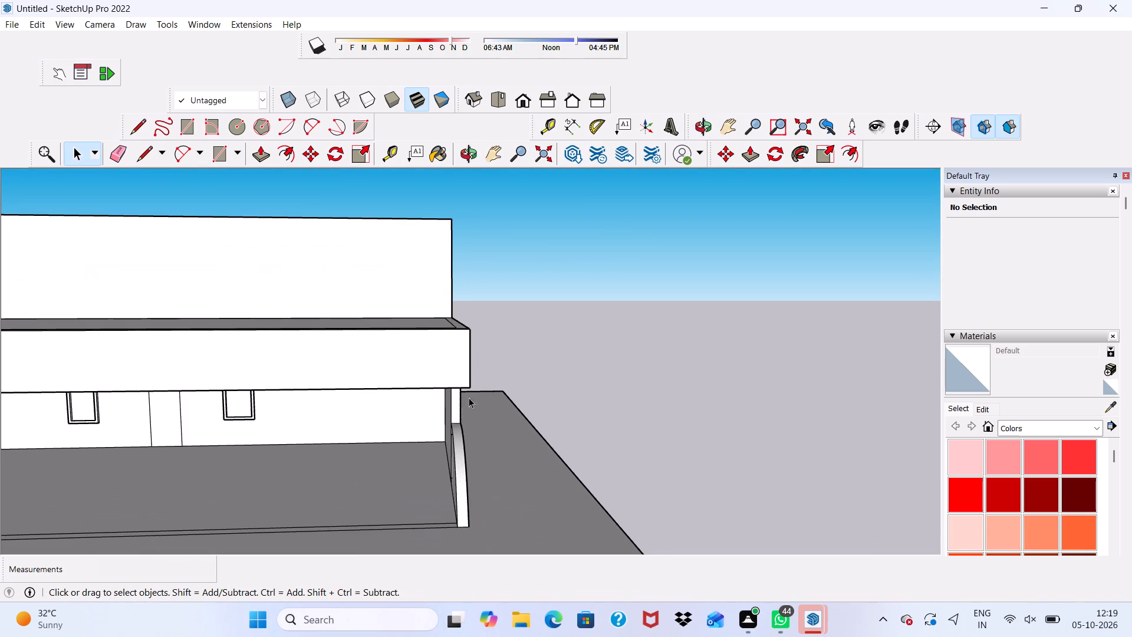
scroll(419, 459, "up", 2)
scroll(413, 459, "down", 2)
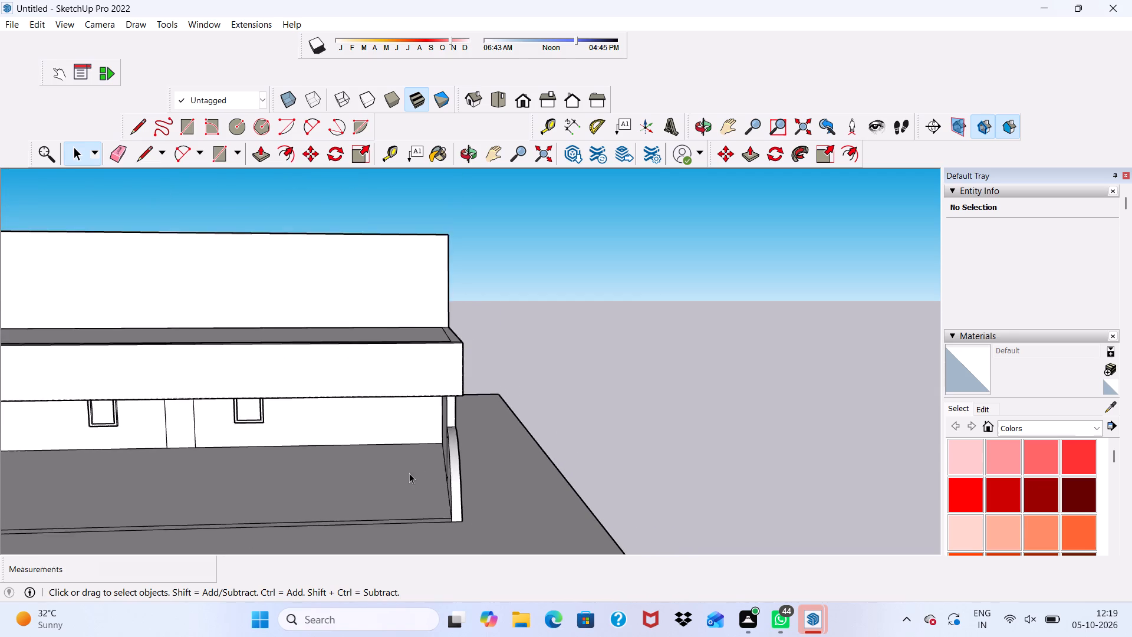
scroll(409, 473, "down", 4)
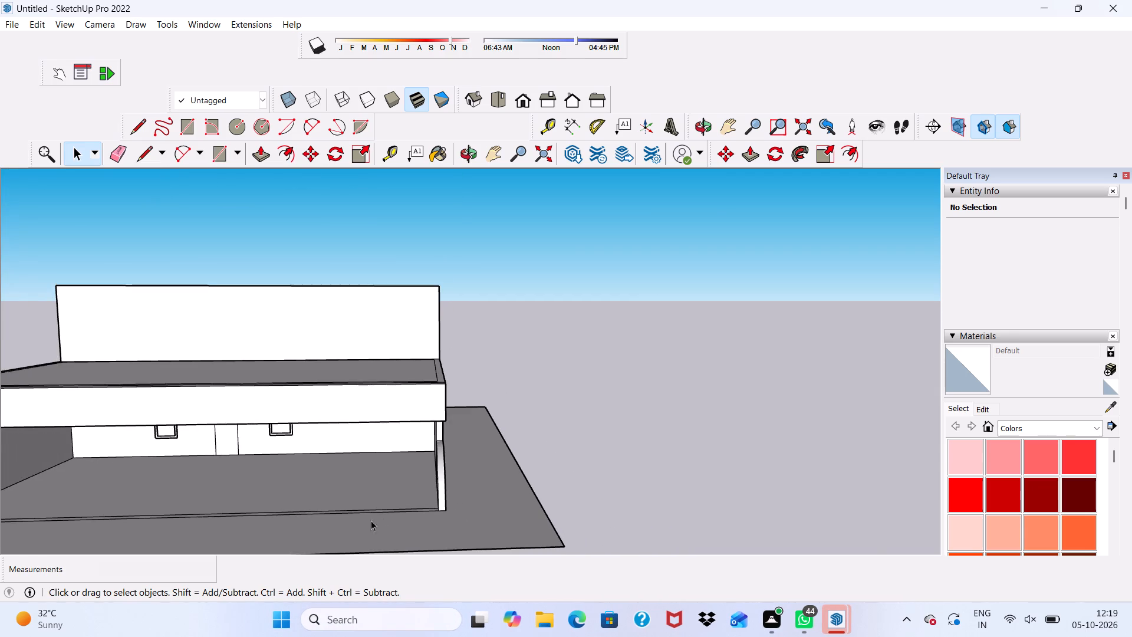
Place a guide on the porch floor parallel to the arched side wall's base edge, about 14' 9" from it.
scroll(337, 523, "up", 8)
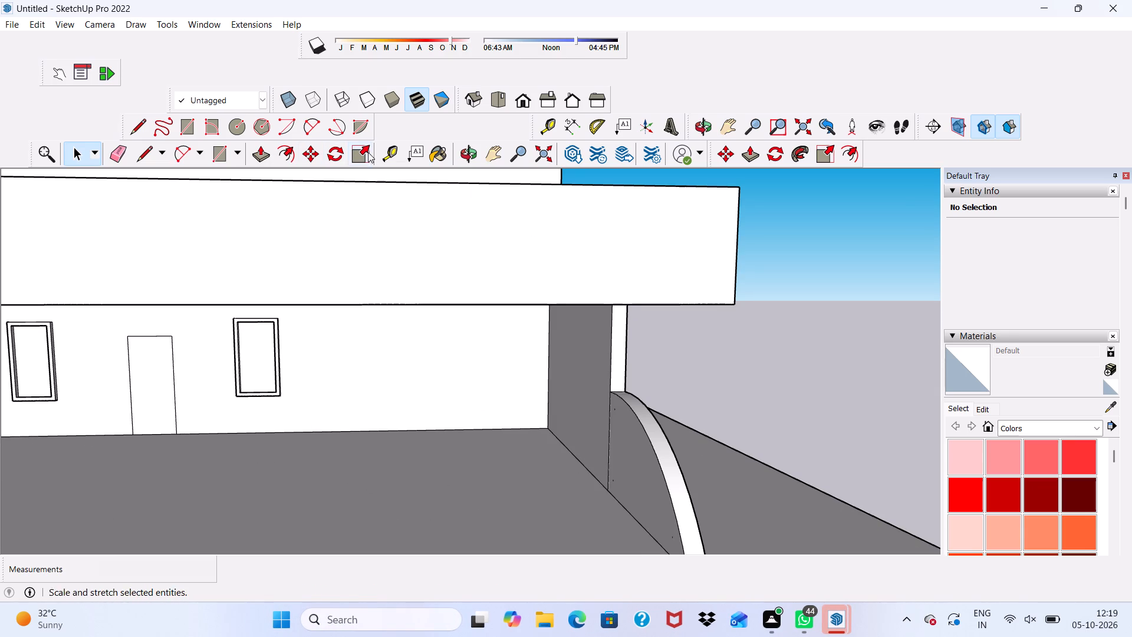
left_click(391, 147)
scroll(508, 372, "down", 4)
scroll(591, 439, "up", 7)
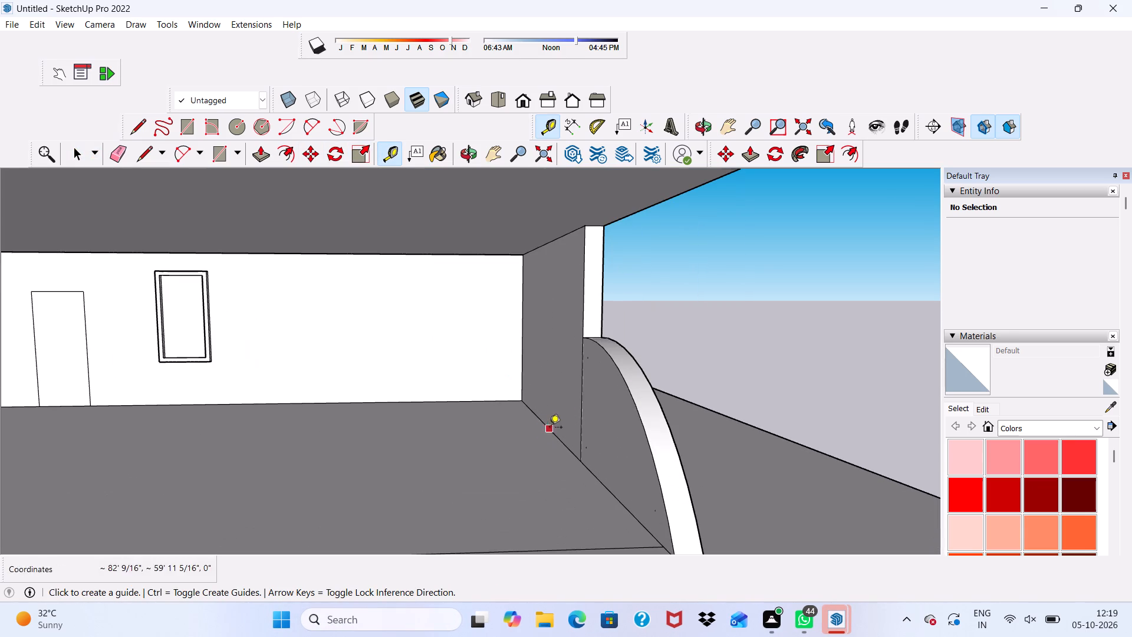
scroll(580, 439, "up", 3)
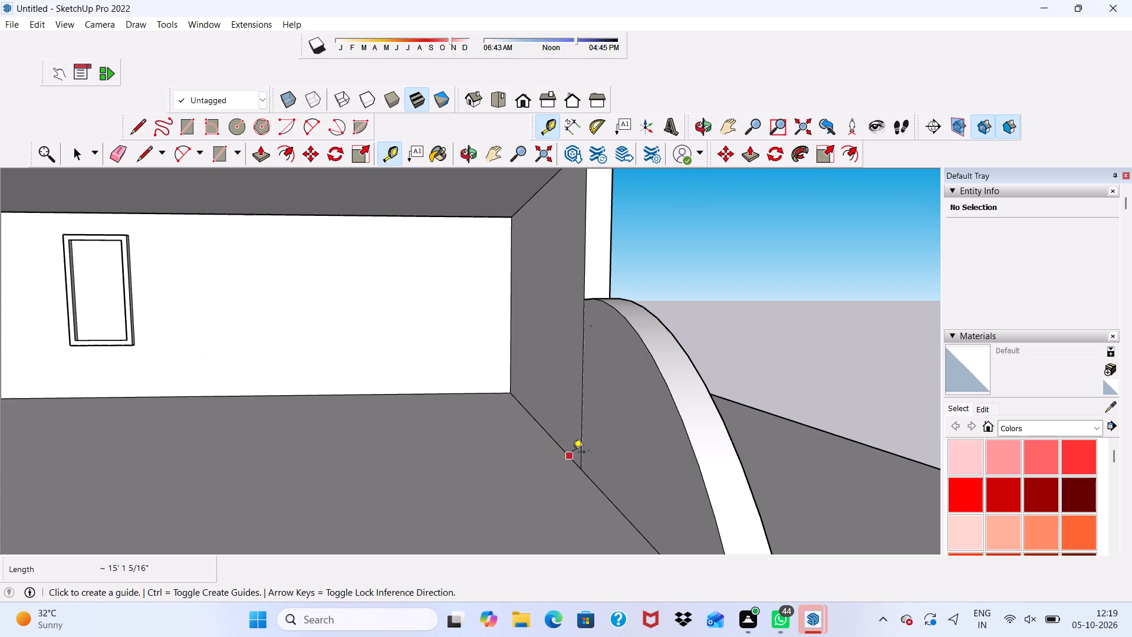
left_click(572, 453)
scroll(438, 473, "down", 4)
scroll(315, 459, "up", 1)
scroll(315, 459, "down", 2)
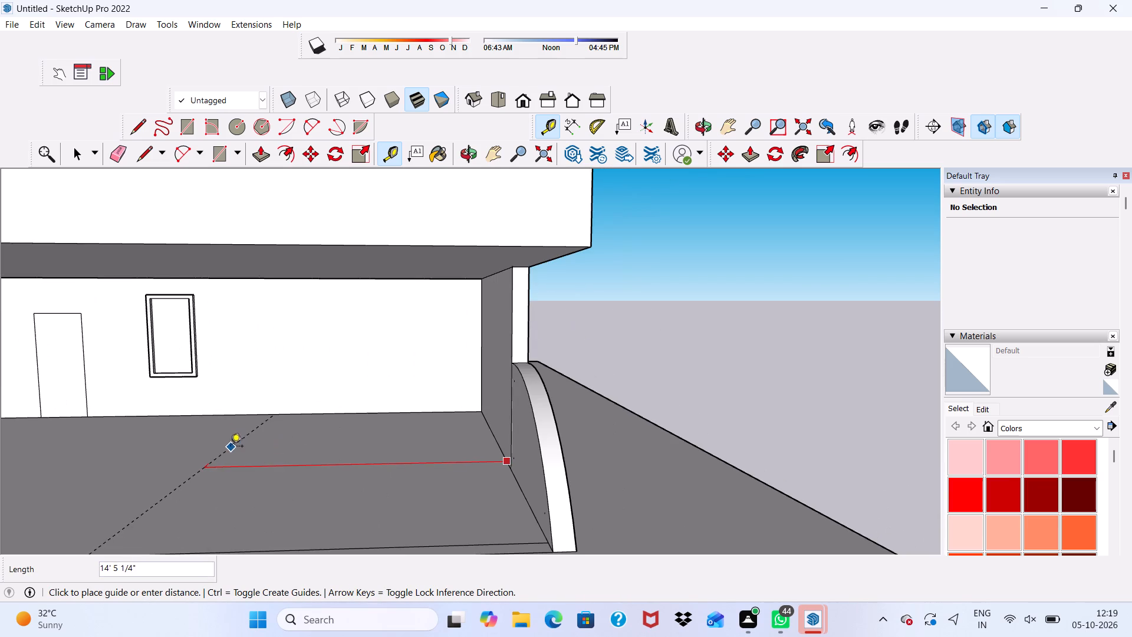
scroll(233, 440, "down", 2)
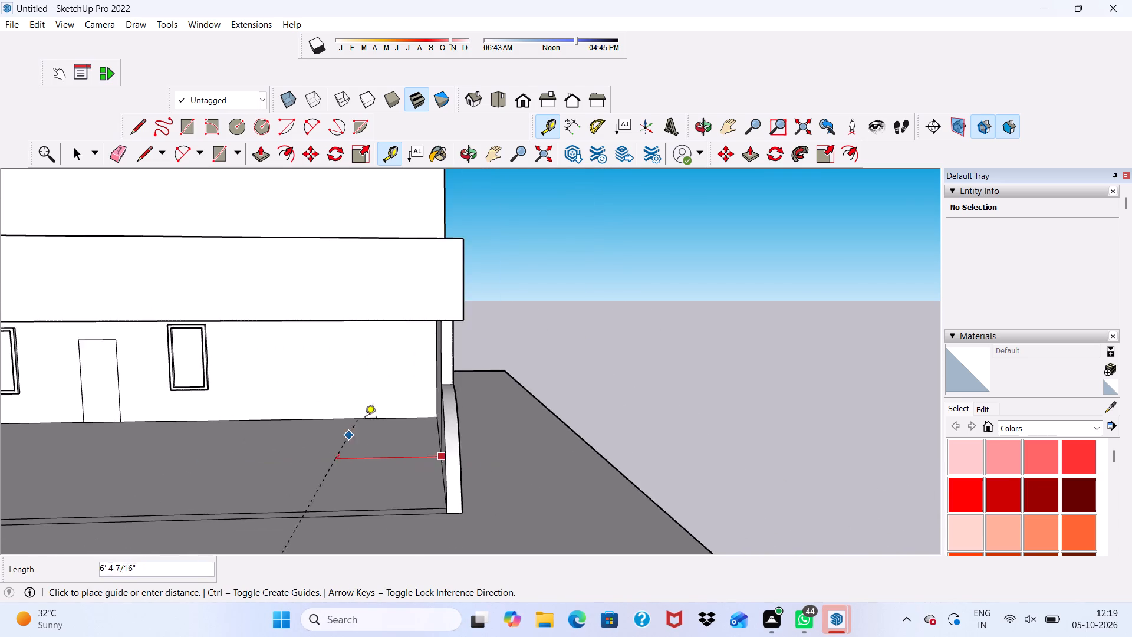
scroll(365, 419, "down", 8)
scroll(261, 433, "up", 2)
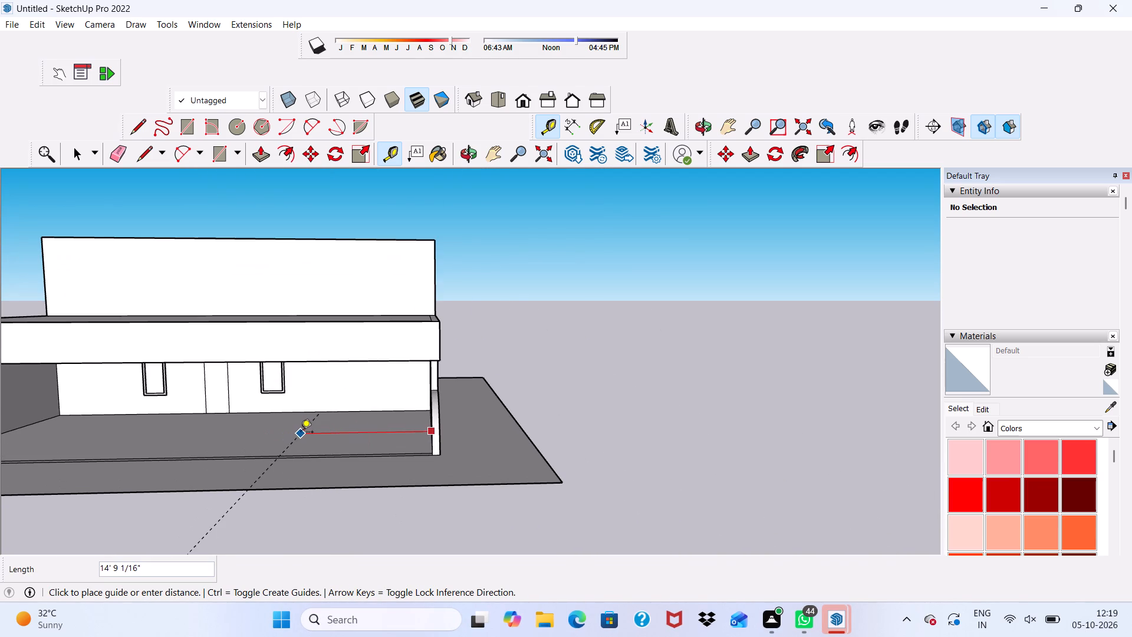
left_click(301, 433)
Add a second parallel guide on the porch floor, offset 6" from the first on the side away from the arched wall.
scroll(278, 434, "down", 5)
middle_click_drag(277, 438, 387, 467)
middle_click(387, 468)
scroll(337, 487, "up", 8)
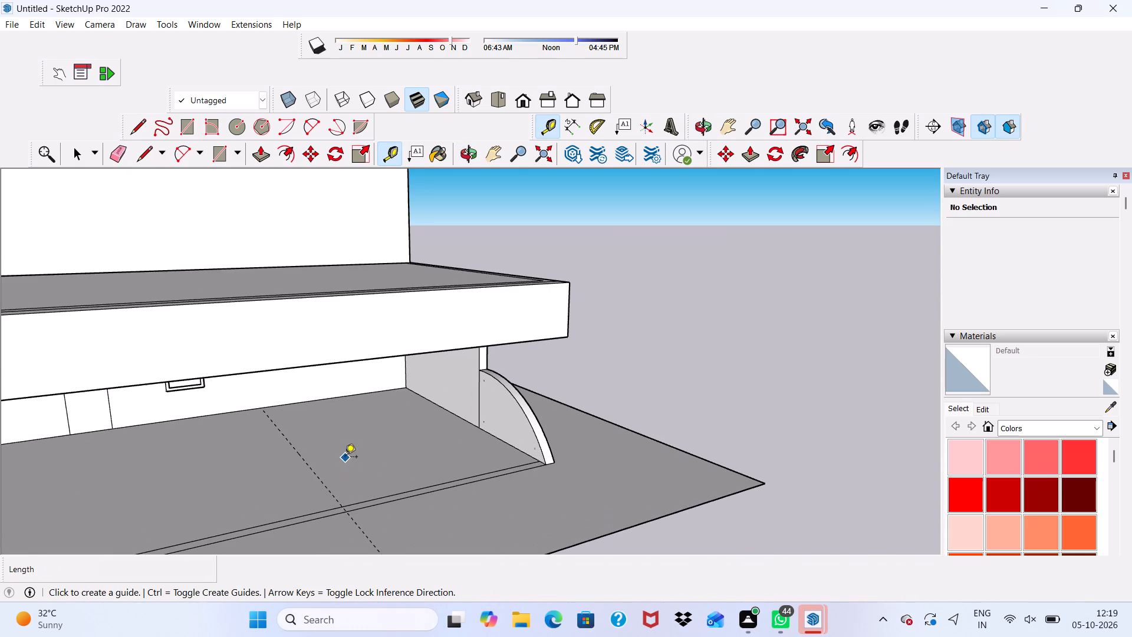
left_click(319, 475)
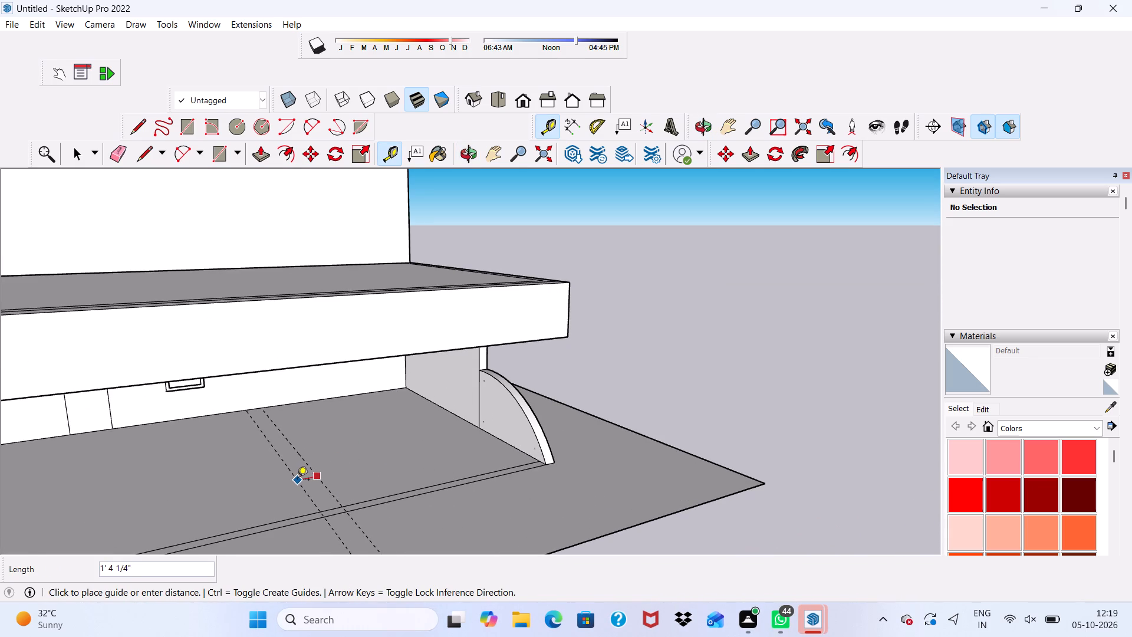
key("9")
key("BackSpace")
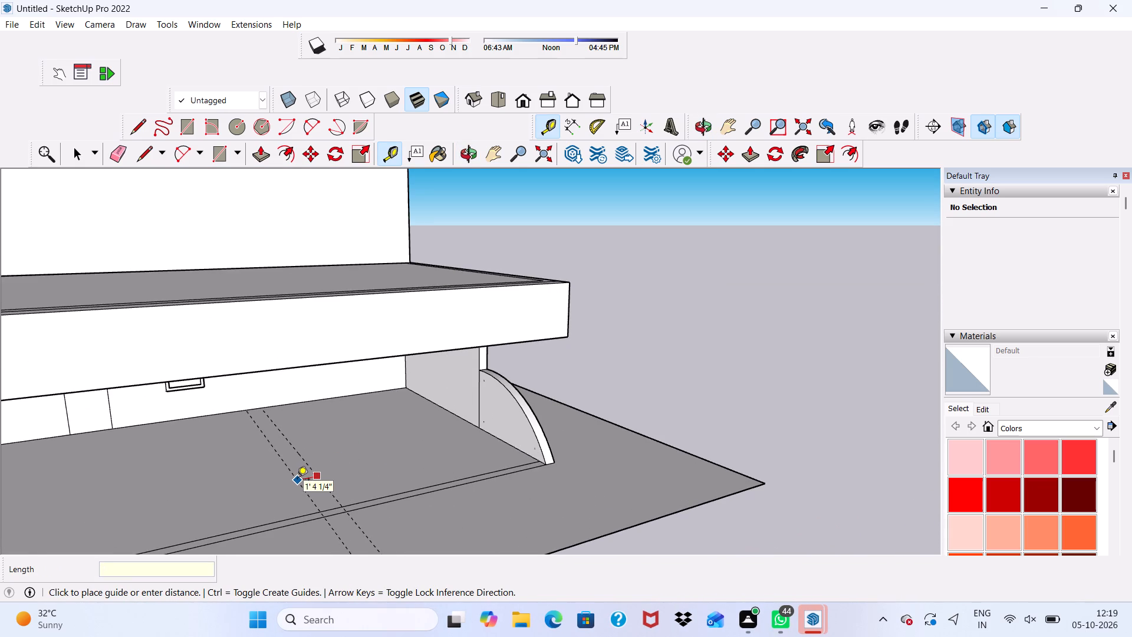
type("6\"")
key("Return")
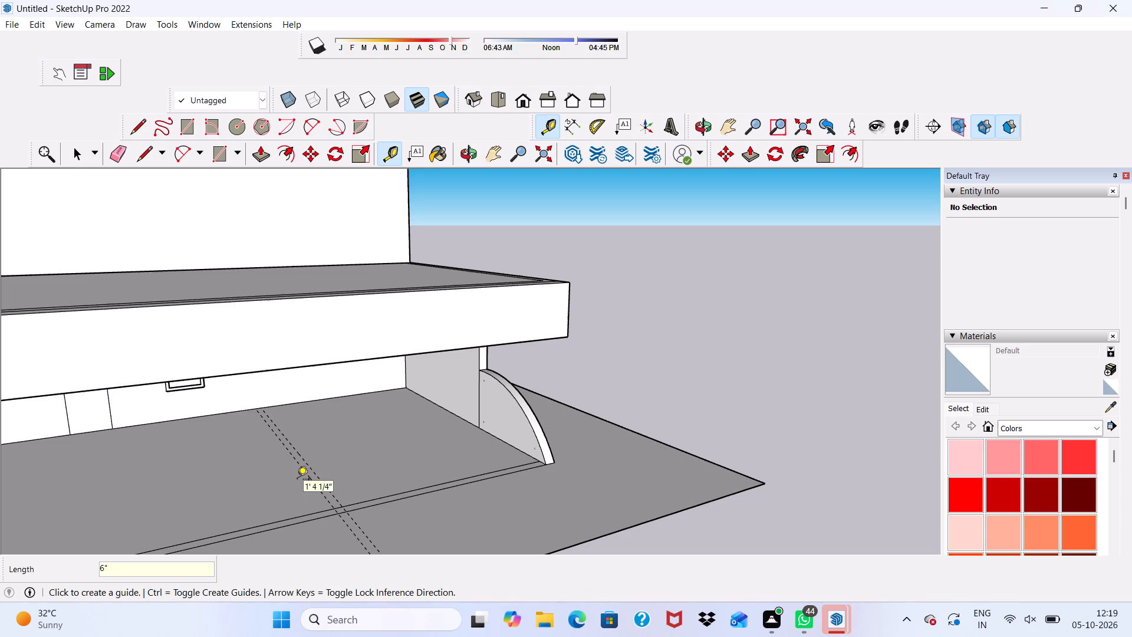
key("space")
Draw a 24' 6" line along the guide farther from the arched wall, from the back wall to the floor's outer front edge.
scroll(341, 436, "down", 5)
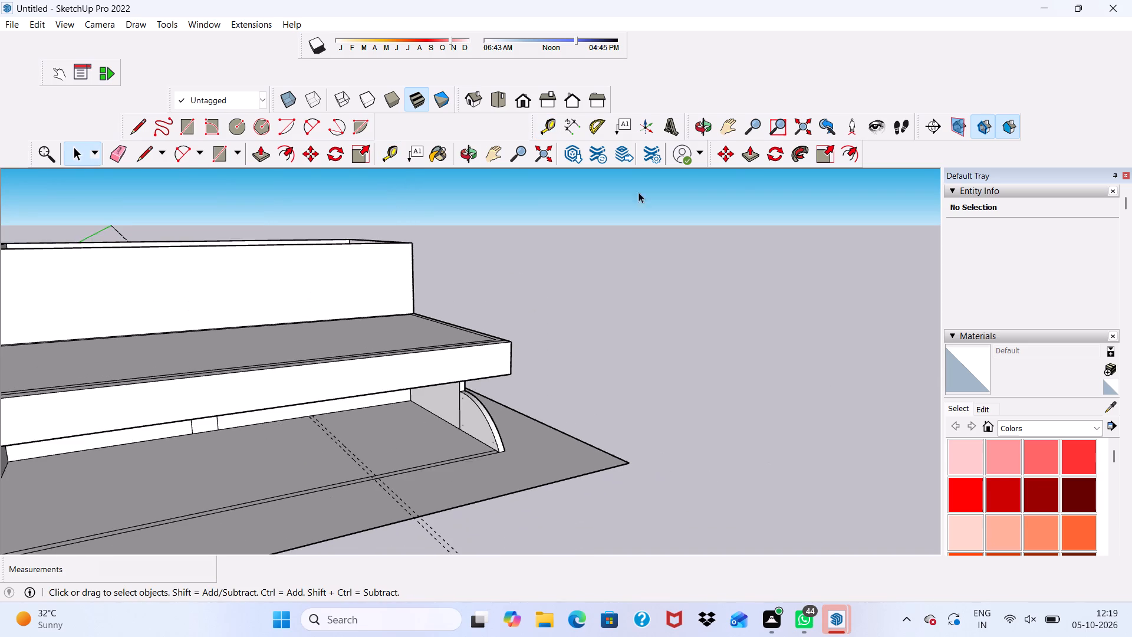
scroll(603, 301, "up", 2)
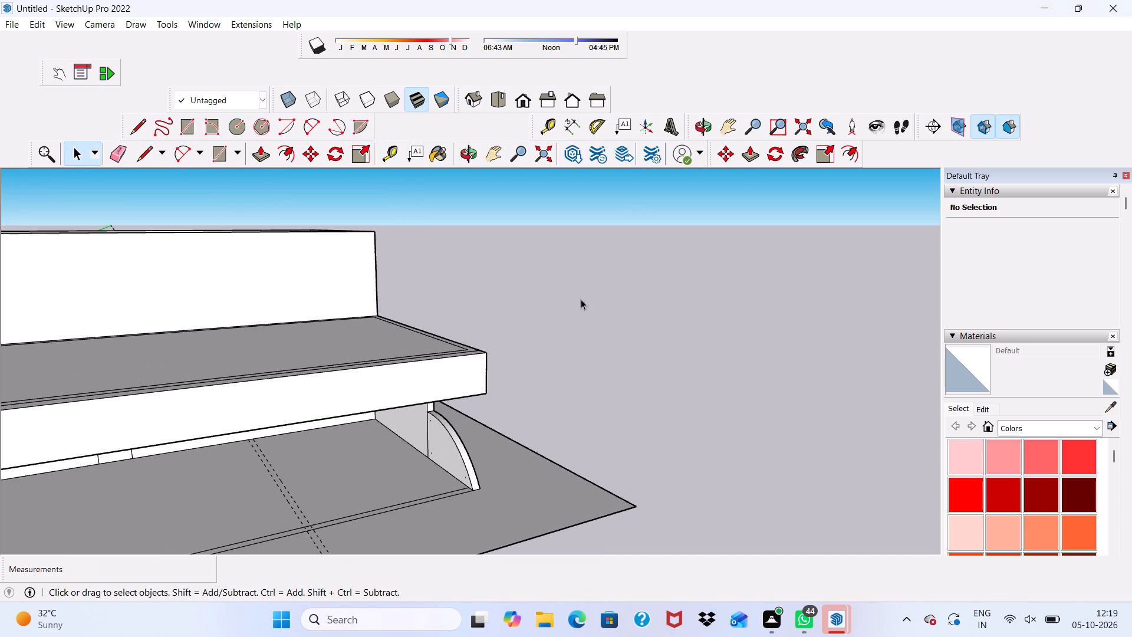
left_click(137, 130)
scroll(205, 405, "down", 8)
middle_click_drag(357, 465, 336, 404)
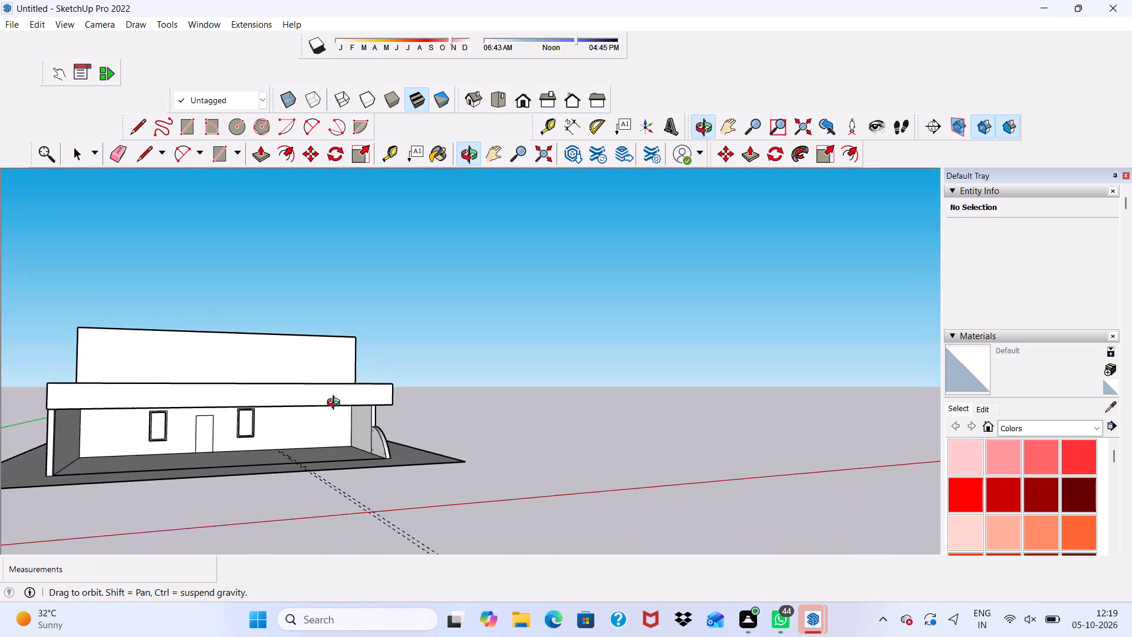
middle_click_drag(336, 404, 289, 434)
scroll(314, 457, "up", 19)
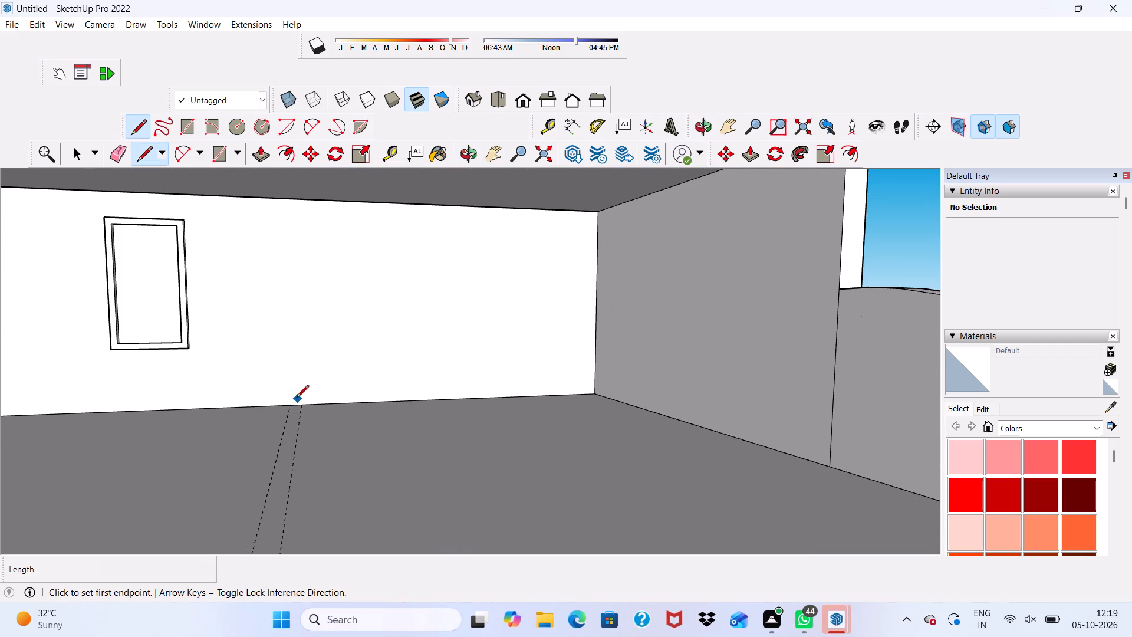
left_click(291, 406)
scroll(291, 406, "down", 5)
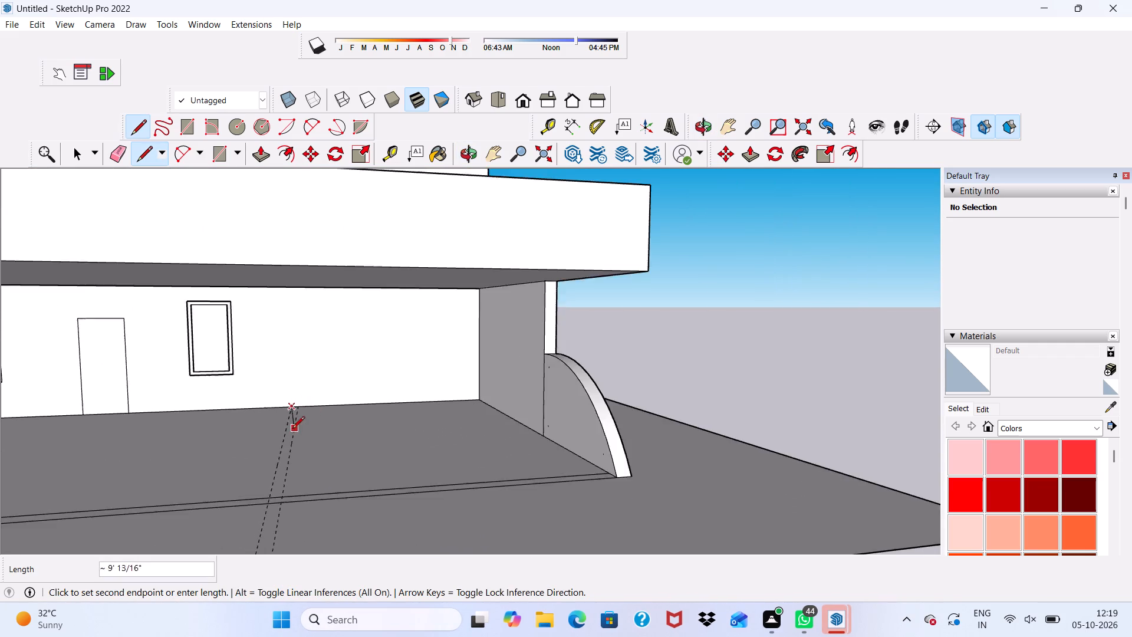
scroll(292, 429, "down", 6)
scroll(245, 485, "up", 20)
scroll(245, 485, "up", 1)
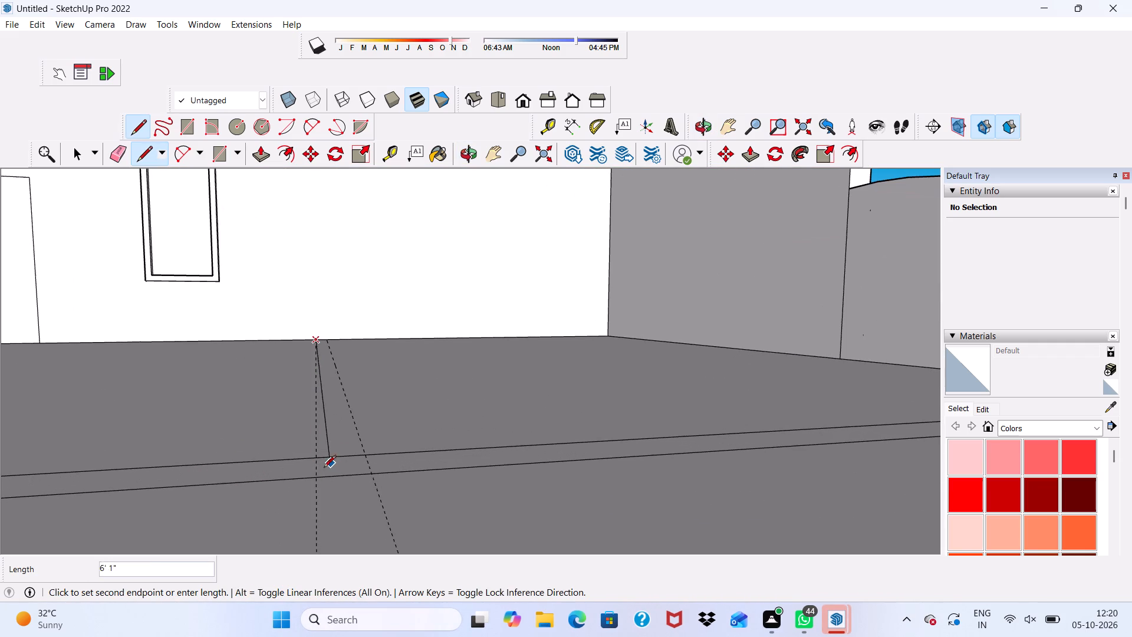
left_click(317, 478)
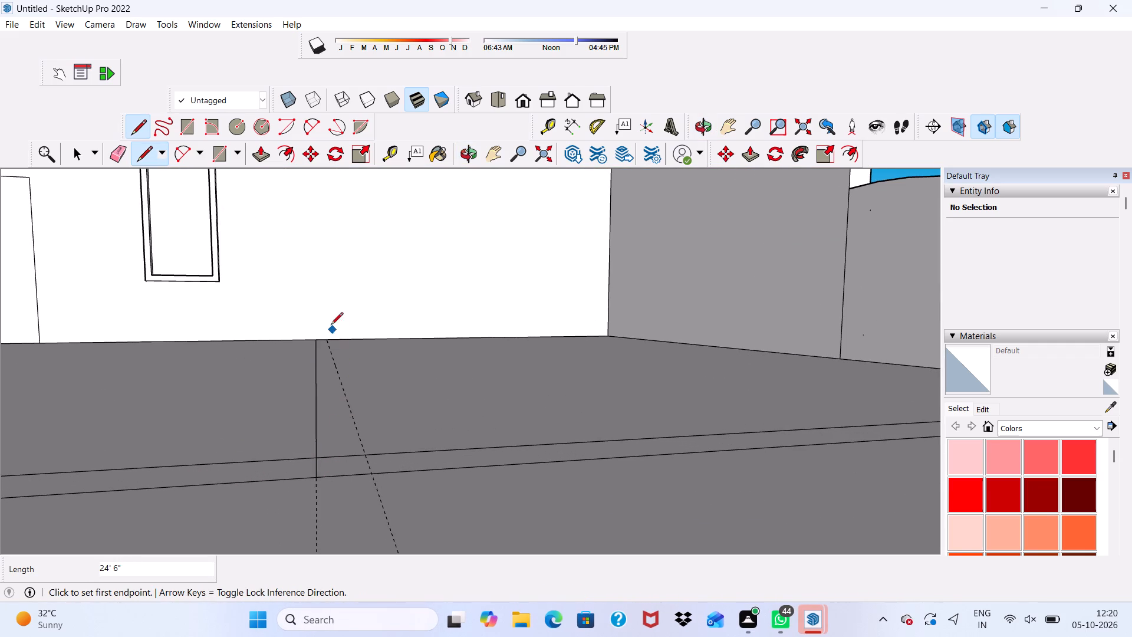
Draw a second line along the guide nearer the arched wall, from the back wall to the floor's outer front edge.
scroll(330, 321, "up", 17)
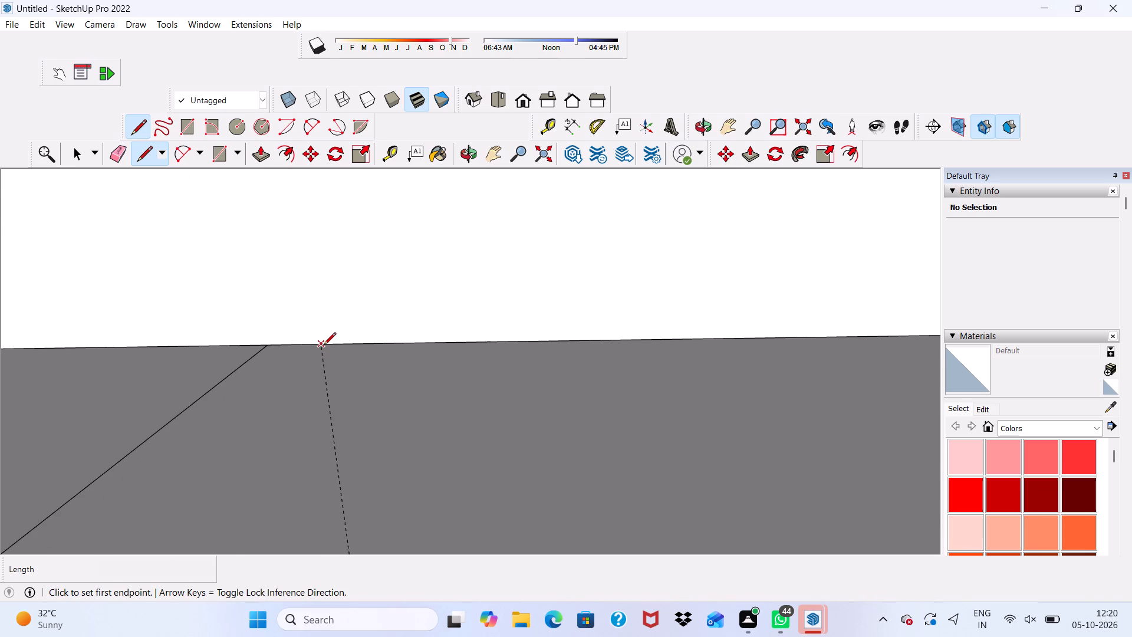
left_click(323, 344)
scroll(310, 393, "down", 5)
scroll(326, 438, "down", 14)
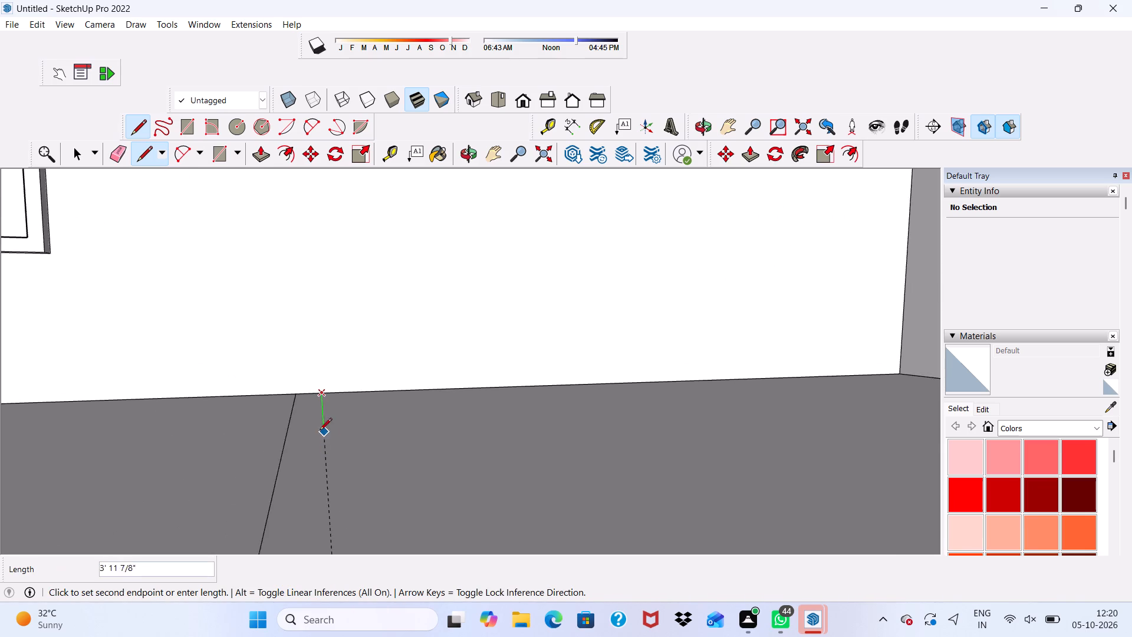
scroll(320, 431, "down", 16)
scroll(330, 518, "down", 15)
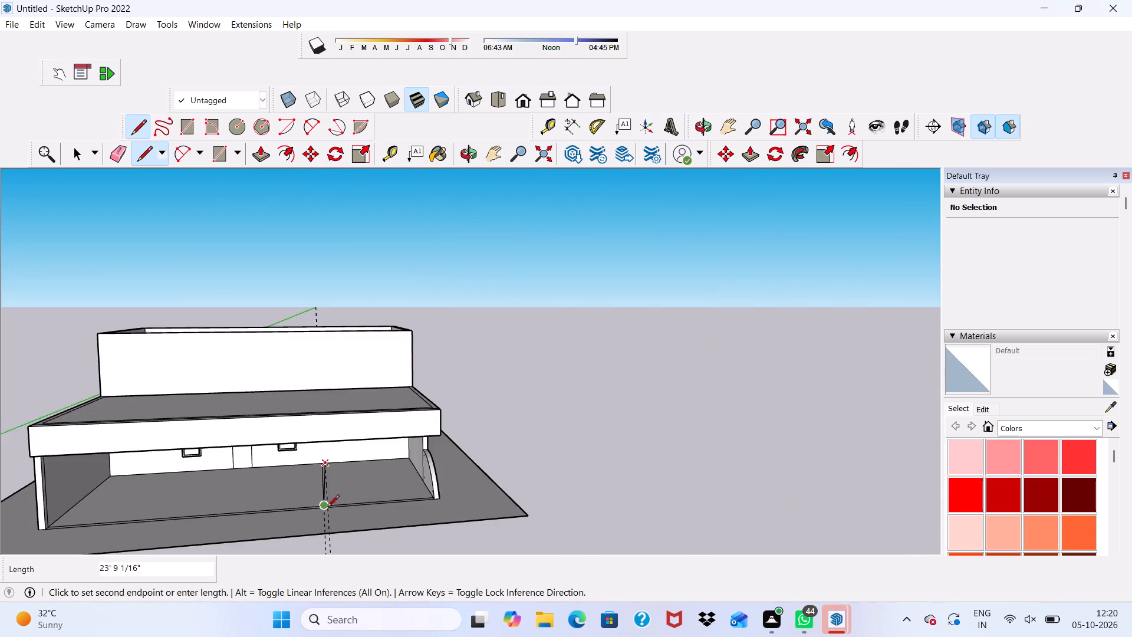
scroll(323, 520, "up", 20)
scroll(323, 520, "up", 5)
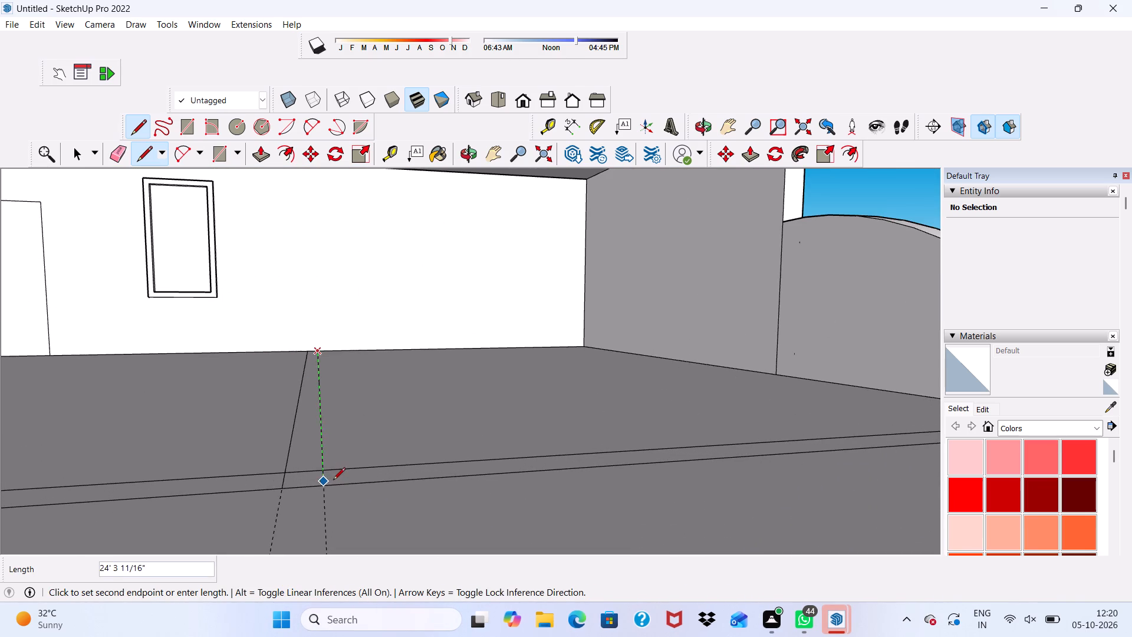
left_click(330, 485)
scroll(331, 474, "down", 5)
key("space")
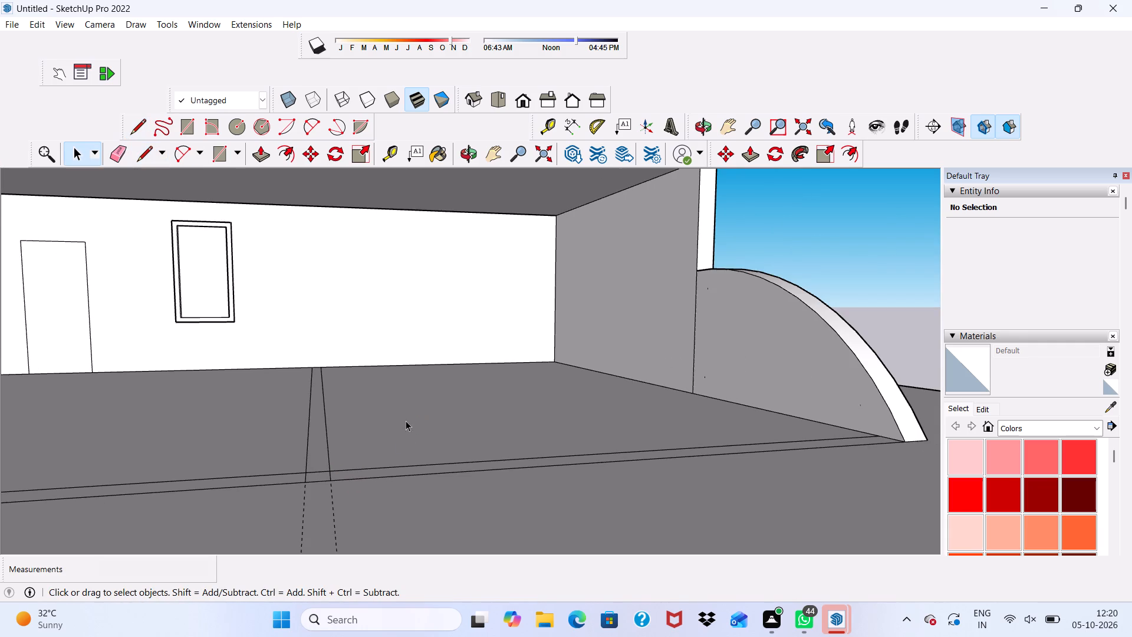
Erase the two dashed guides that run along the partition strip and out past the porch floor.
scroll(356, 434, "down", 2)
scroll(325, 453, "up", 1)
scroll(321, 455, "down", 9)
middle_click_drag(320, 448, 252, 438)
scroll(464, 416, "down", 1)
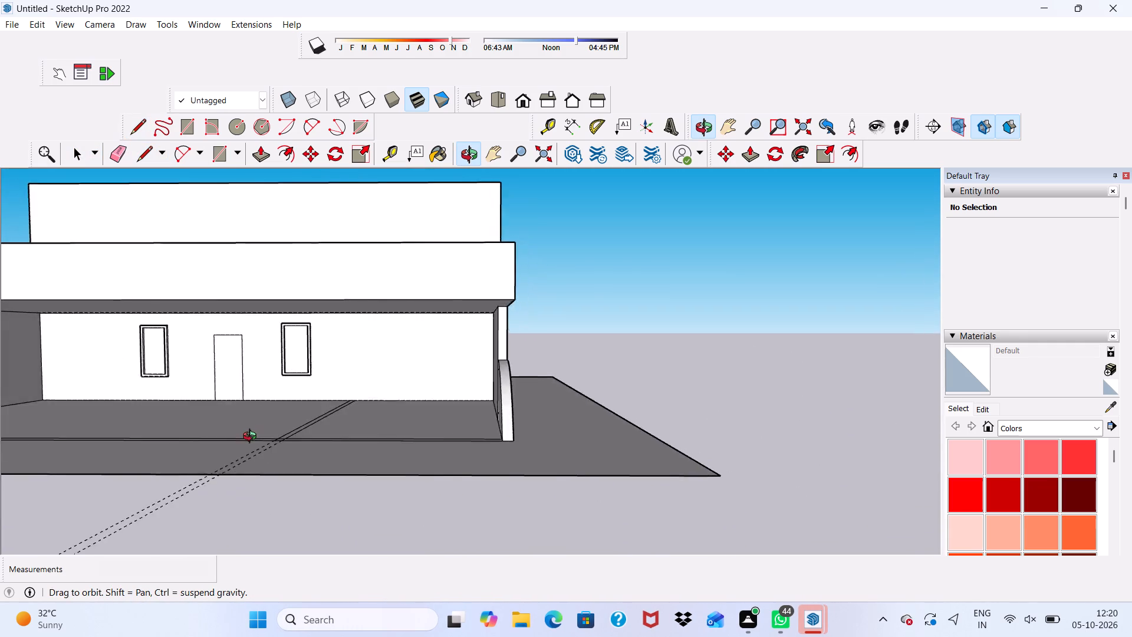
middle_click_drag(252, 438, 264, 435)
left_click(526, 97)
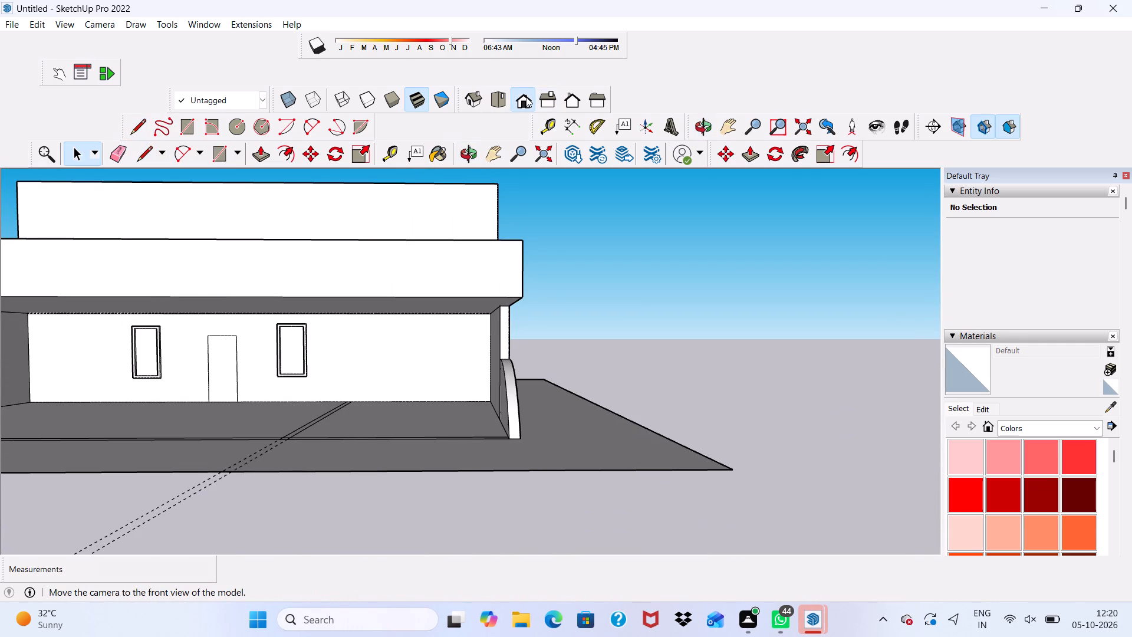
scroll(555, 278, "down", 5)
scroll(535, 327, "up", 1)
scroll(536, 338, "down", 1)
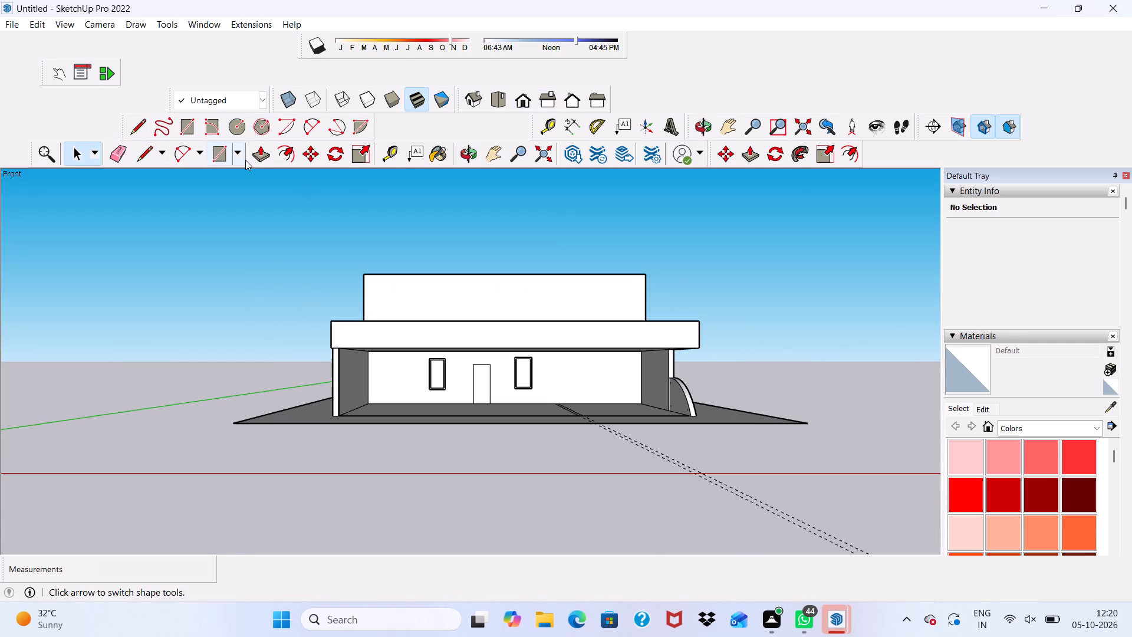
left_click(117, 150)
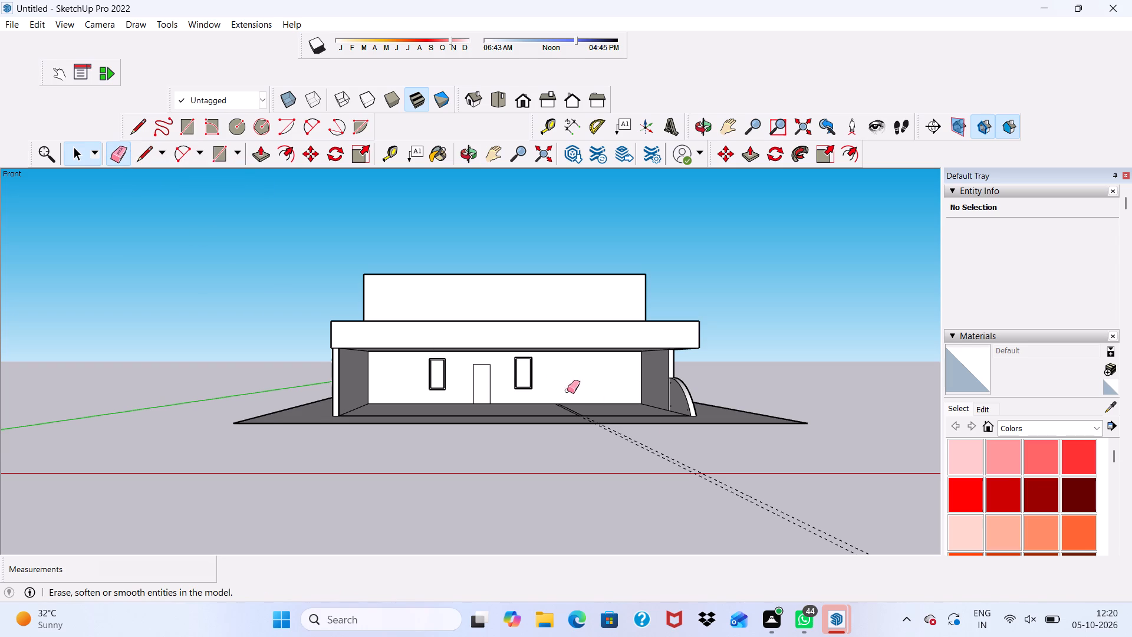
left_click_drag(645, 470, 680, 458)
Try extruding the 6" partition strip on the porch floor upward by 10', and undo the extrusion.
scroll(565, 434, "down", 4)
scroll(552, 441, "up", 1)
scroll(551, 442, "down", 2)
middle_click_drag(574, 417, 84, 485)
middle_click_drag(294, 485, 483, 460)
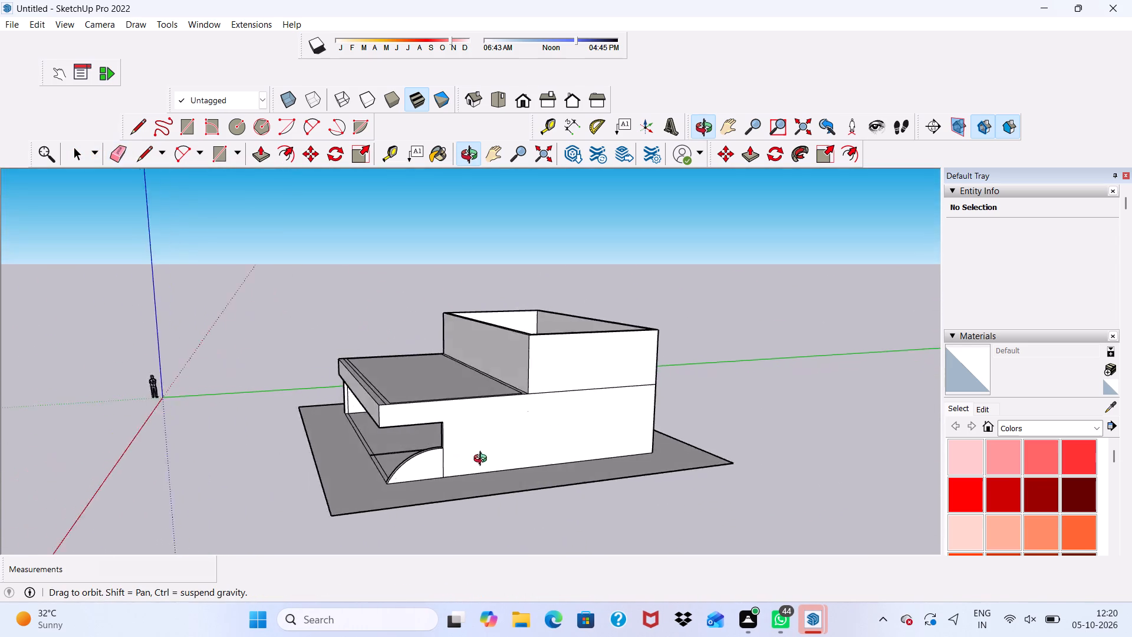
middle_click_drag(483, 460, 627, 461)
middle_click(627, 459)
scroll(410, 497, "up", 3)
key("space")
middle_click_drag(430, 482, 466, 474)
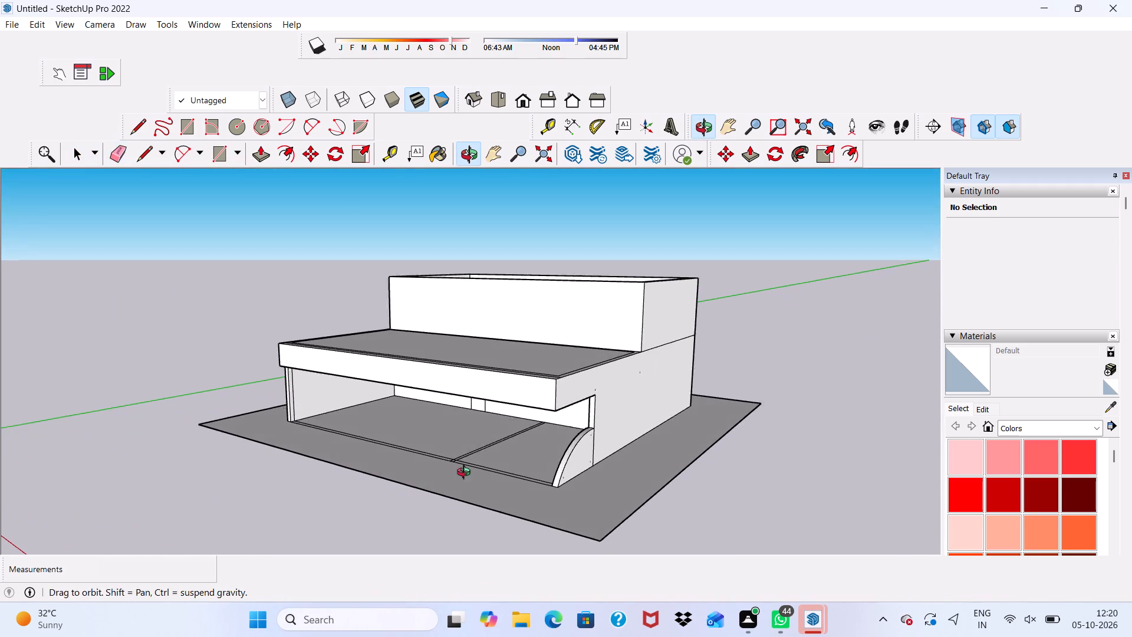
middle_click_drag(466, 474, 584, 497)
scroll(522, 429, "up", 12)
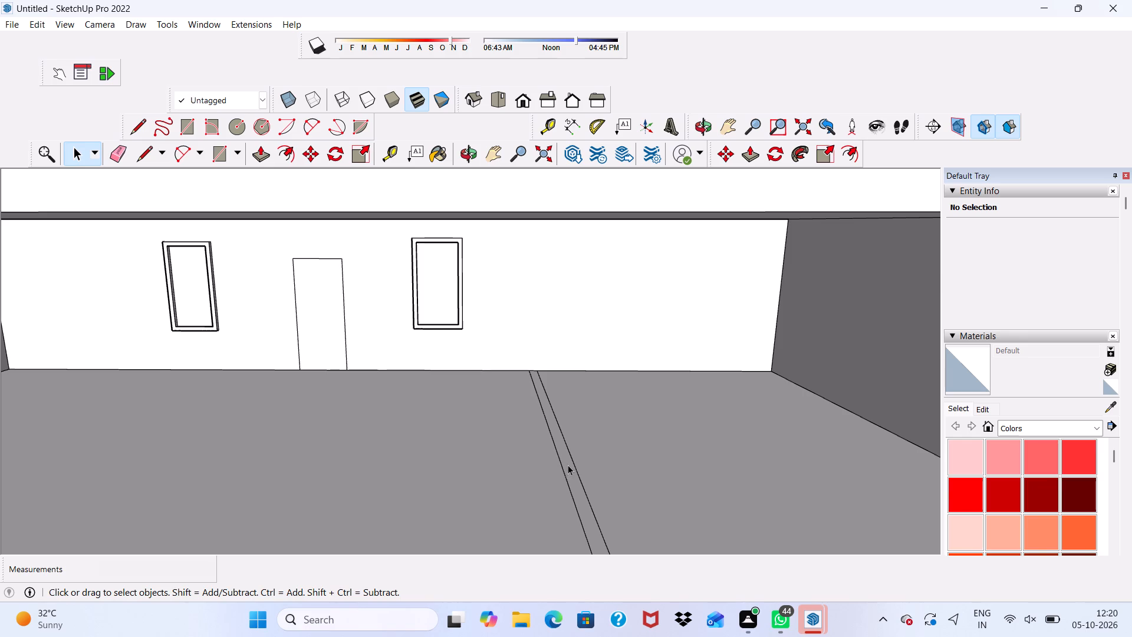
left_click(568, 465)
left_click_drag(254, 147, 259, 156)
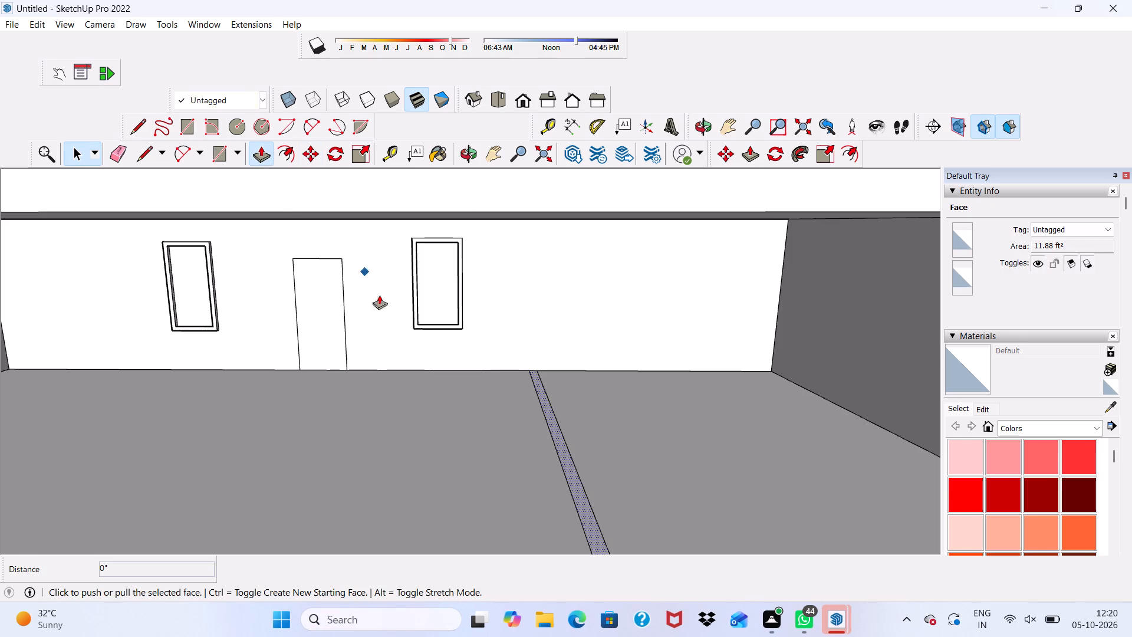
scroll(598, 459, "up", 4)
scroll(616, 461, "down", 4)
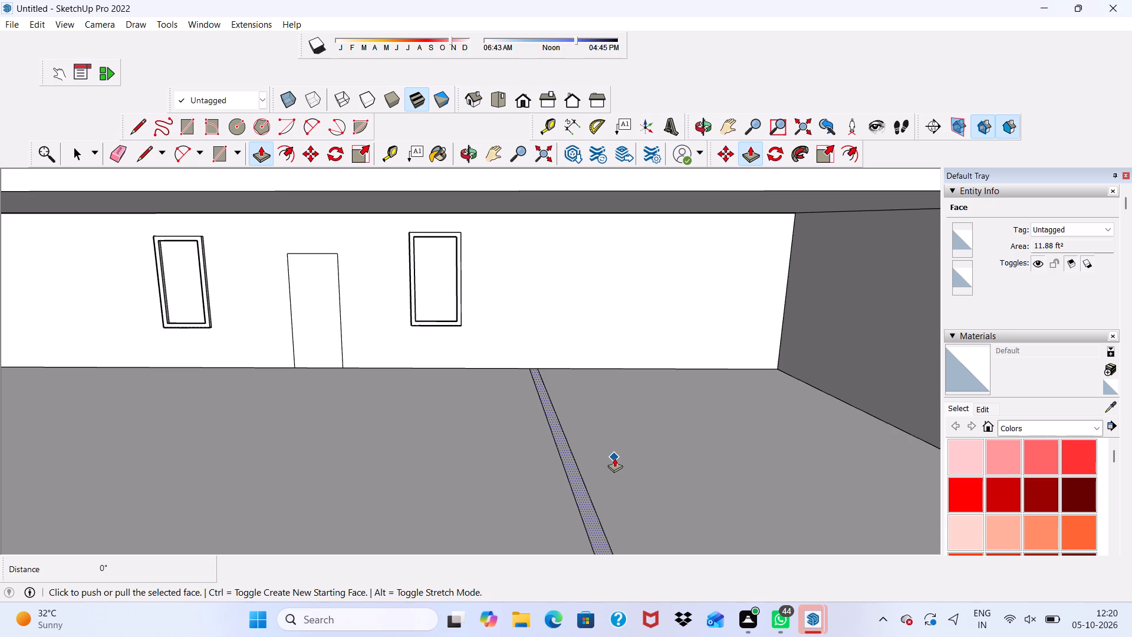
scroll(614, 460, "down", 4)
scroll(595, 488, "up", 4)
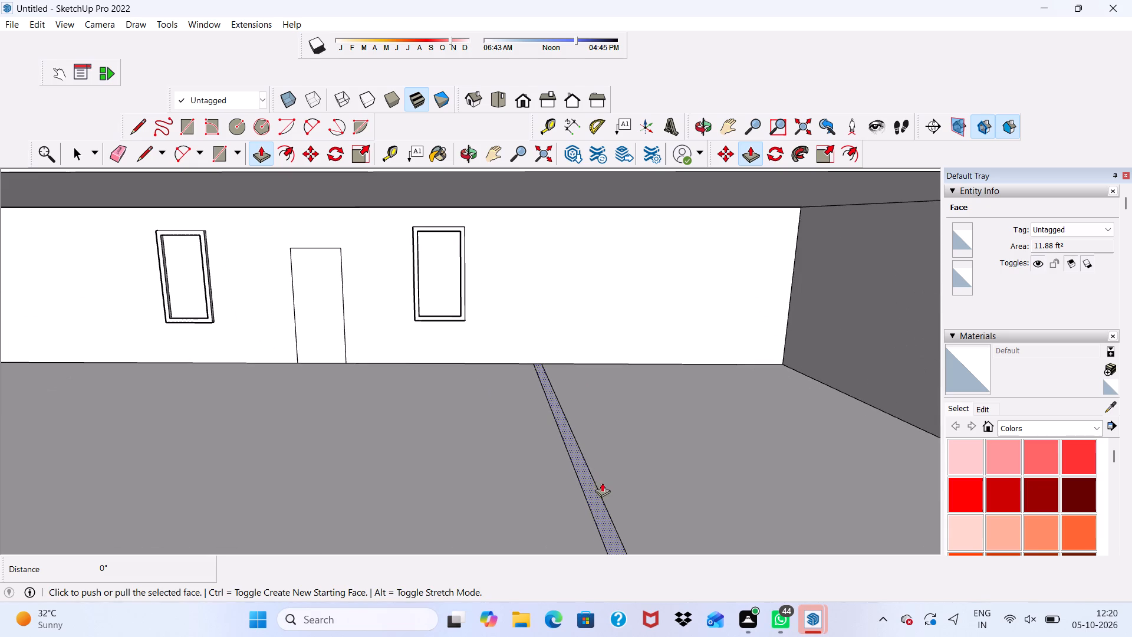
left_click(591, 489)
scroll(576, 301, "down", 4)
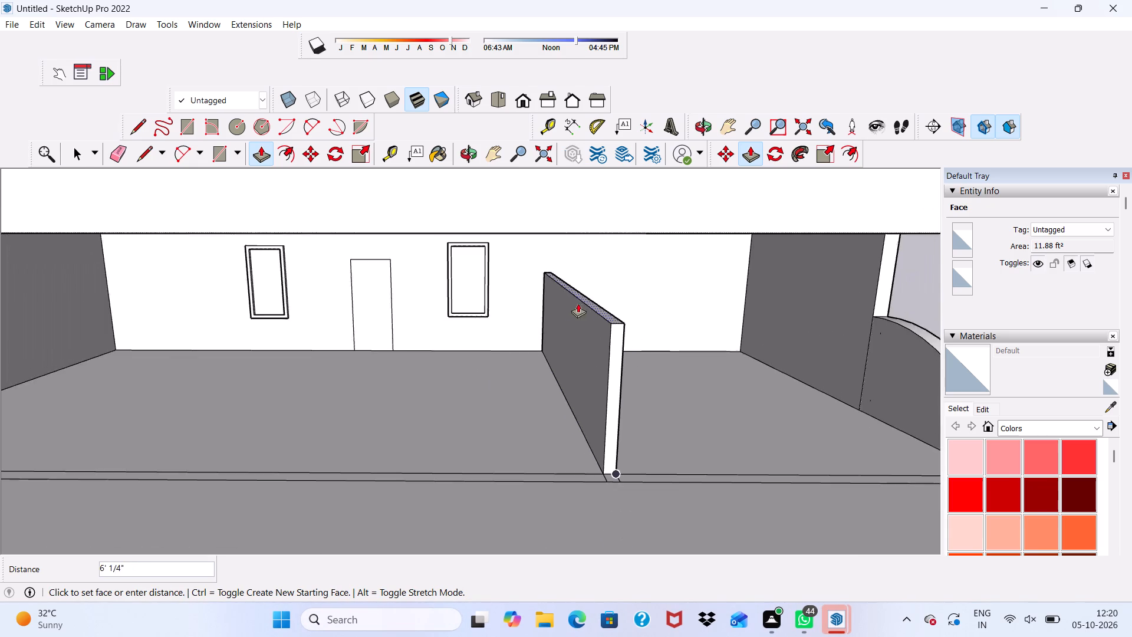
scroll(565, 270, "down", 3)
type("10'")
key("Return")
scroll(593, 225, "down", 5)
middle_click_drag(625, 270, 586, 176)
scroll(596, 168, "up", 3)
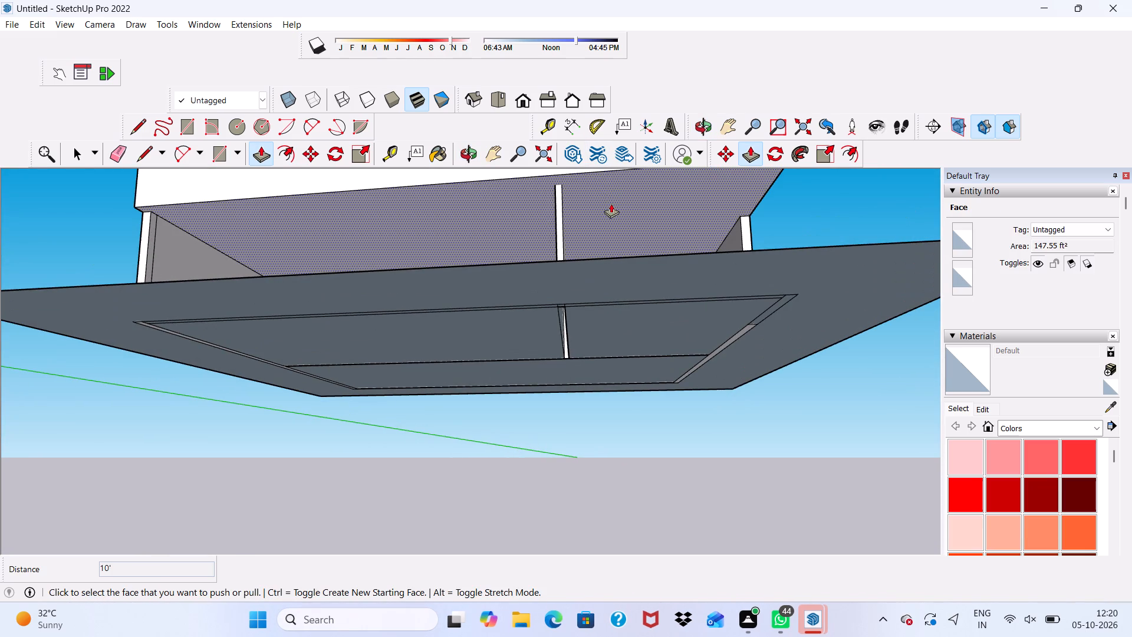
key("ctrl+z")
Extrude the 6" partition strip on the porch floor 10' upward toward the slab's underside.
scroll(590, 264, "up", 2)
middle_click_drag(562, 311, 554, 465)
scroll(562, 450, "up", 4)
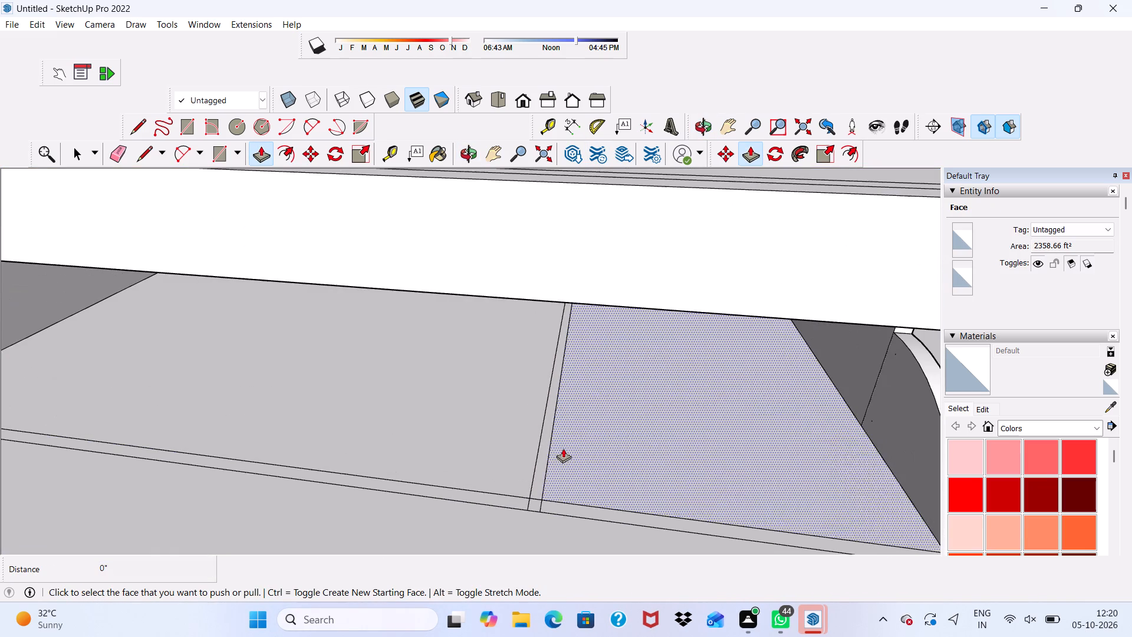
left_click(537, 471)
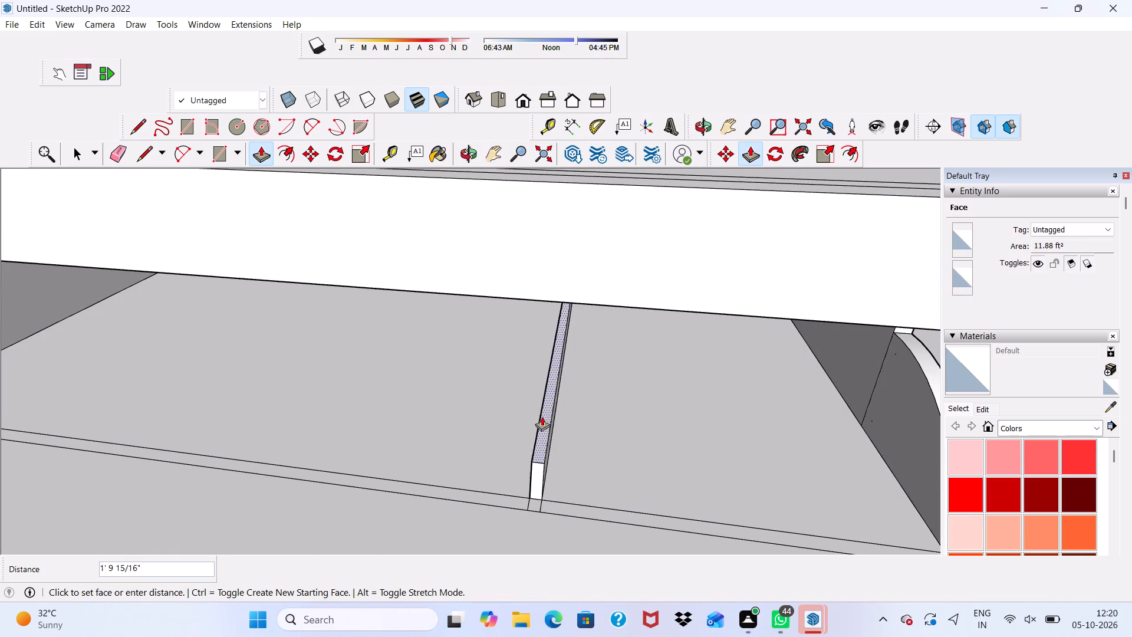
type("10'")
key("Return")
scroll(543, 399, "up", 1)
scroll(544, 398, "down", 7)
middle_click_drag(595, 494, 628, 385)
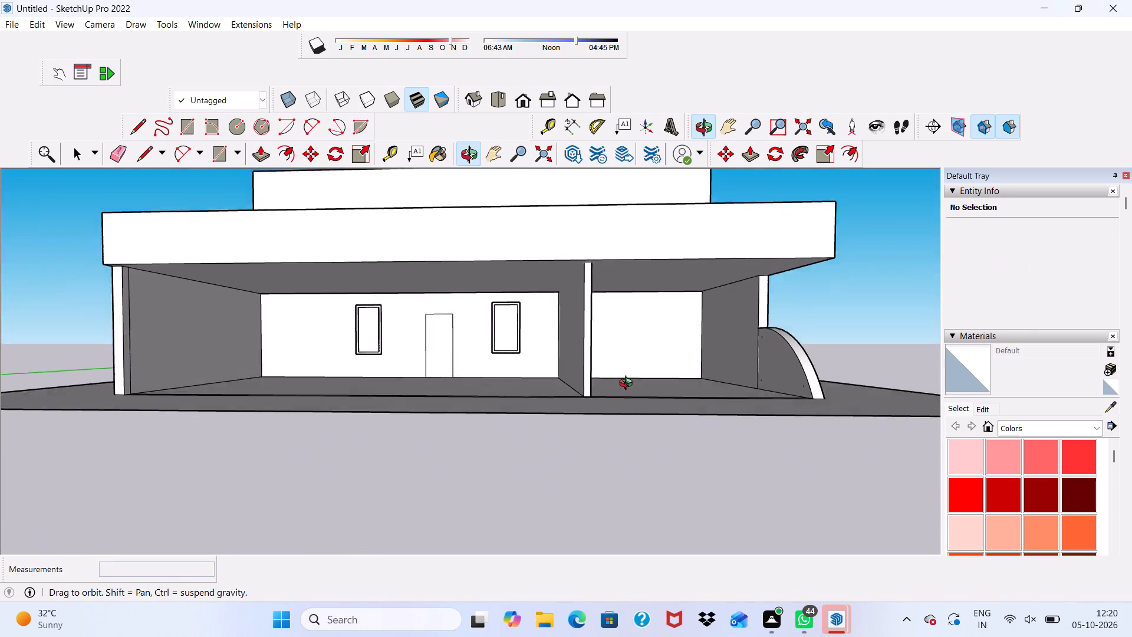
middle_click_drag(628, 385, 635, 367)
scroll(626, 354, "up", 6)
scroll(606, 357, "down", 4)
key("space")
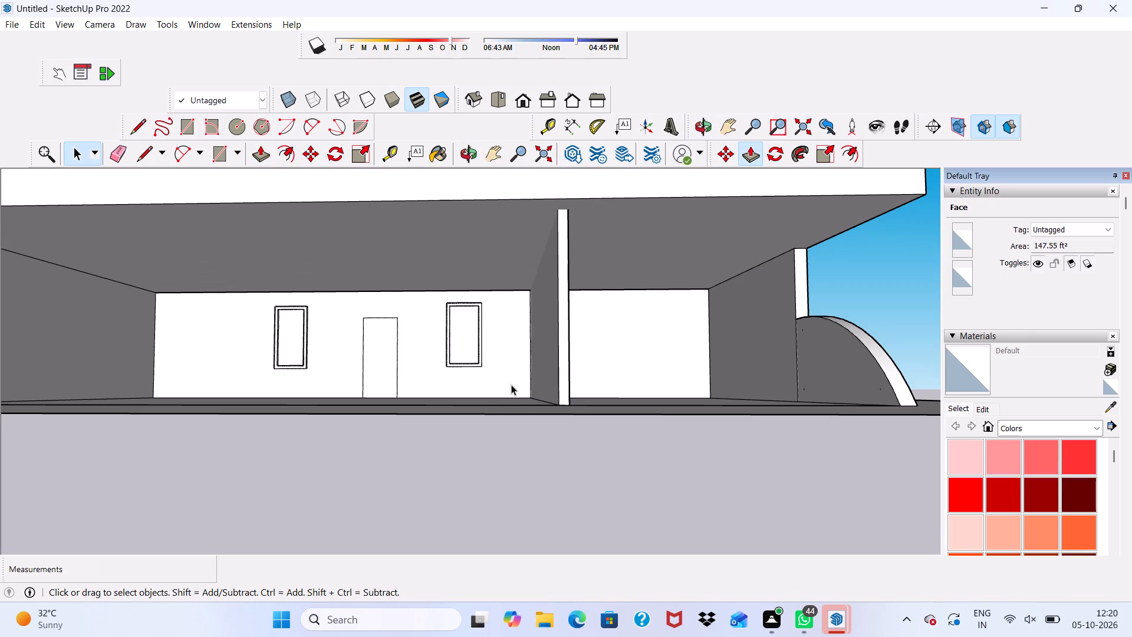
Examine the new partition under the slab, its front end and the porch bays on both sides.
scroll(511, 385, "down", 9)
scroll(507, 374, "up", 1)
scroll(510, 372, "down", 1)
middle_click_drag(516, 369, 464, 481)
middle_click(464, 481)
scroll(485, 399, "up", 9)
middle_click_drag(498, 436, 551, 364)
scroll(551, 364, "up", 6)
scroll(558, 371, "down", 4)
scroll(579, 376, "up", 4)
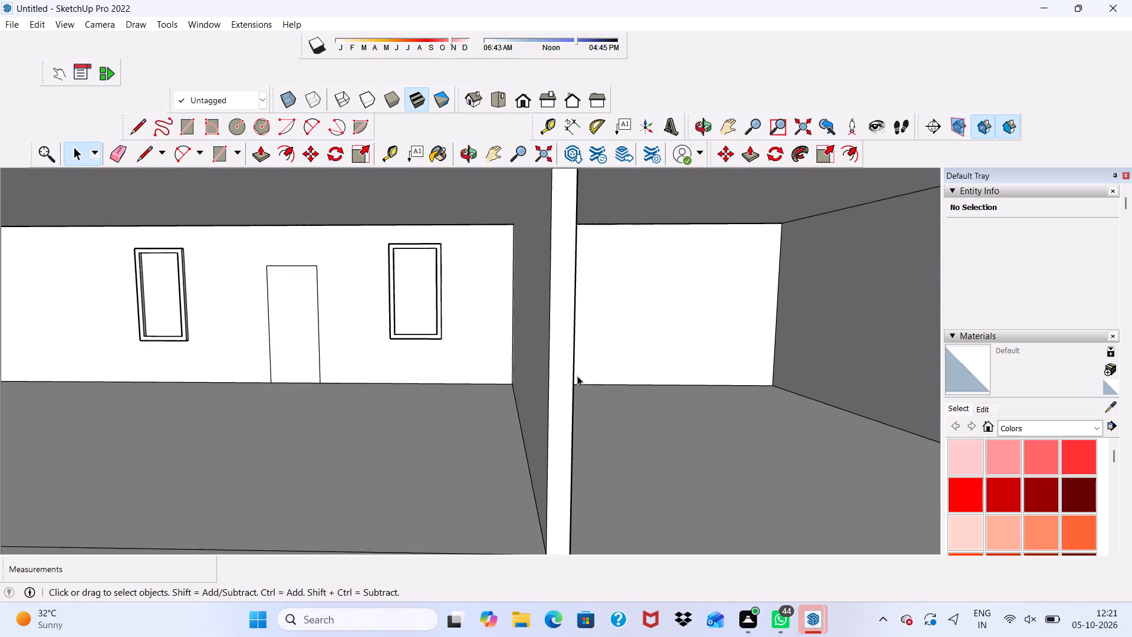
scroll(574, 377, "down", 5)
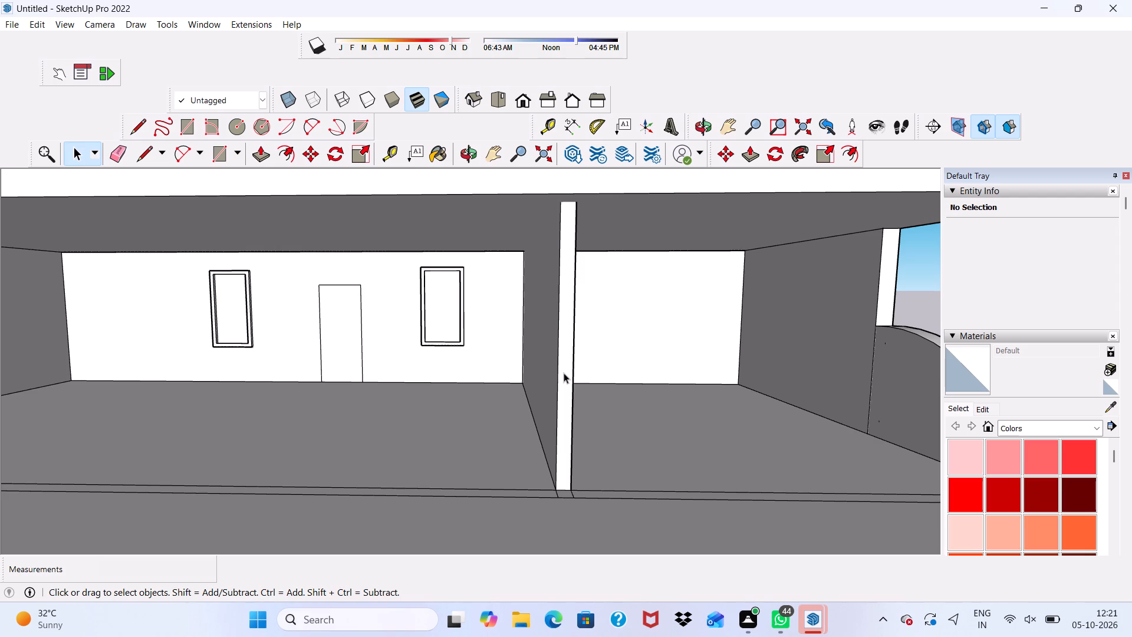
scroll(491, 403, "up", 2)
scroll(456, 455, "down", 2)
scroll(558, 455, "down", 2)
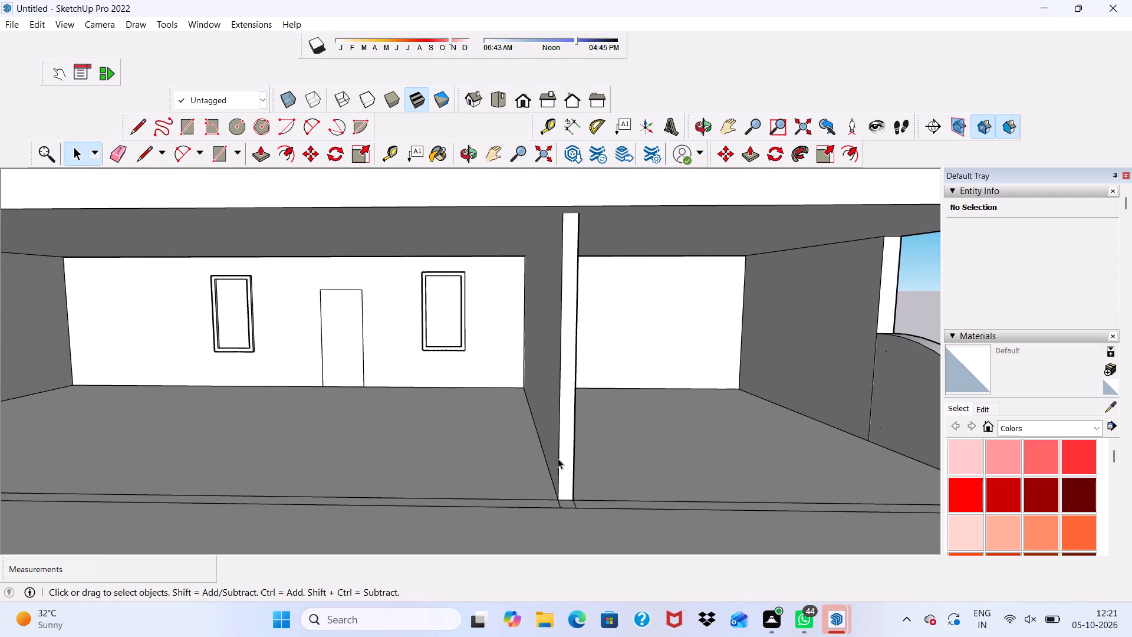
scroll(553, 451, "down", 5)
middle_click_drag(580, 467, 571, 414)
scroll(562, 399, "down", 7)
middle_click_drag(531, 360, 569, 395)
scroll(567, 393, "up", 5)
scroll(448, 449, "up", 2)
scroll(425, 458, "down", 1)
scroll(425, 458, "up", 1)
scroll(424, 458, "down", 3)
middle_click_drag(422, 456, 368, 524)
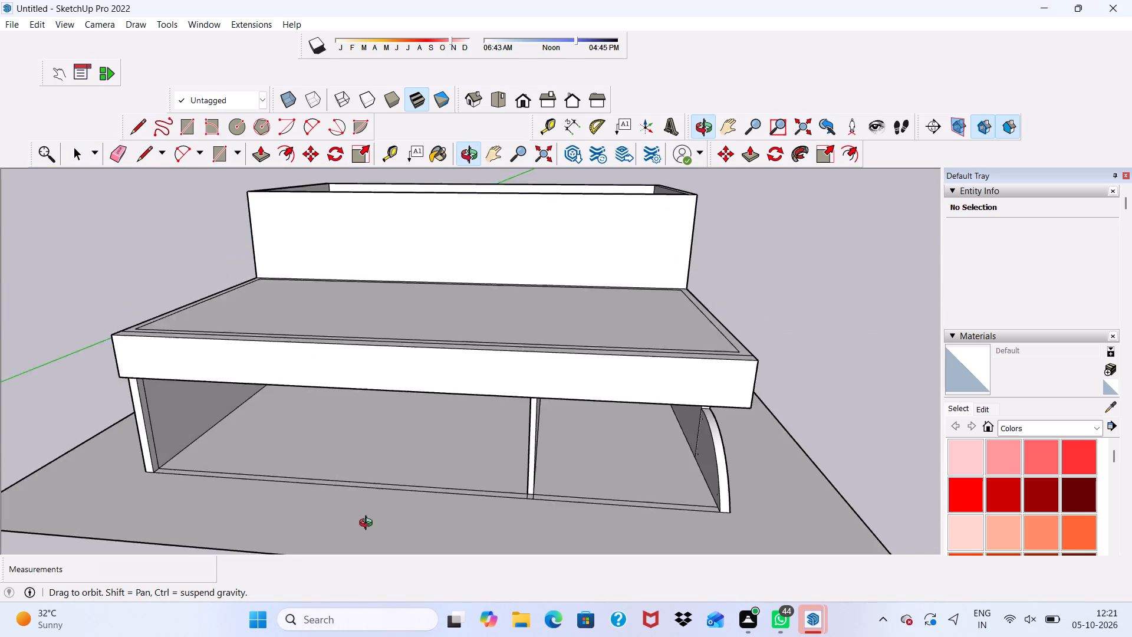
middle_click_drag(368, 524, 378, 490)
middle_click_drag(378, 487, 388, 468)
middle_click(388, 468)
scroll(388, 467, "up", 5)
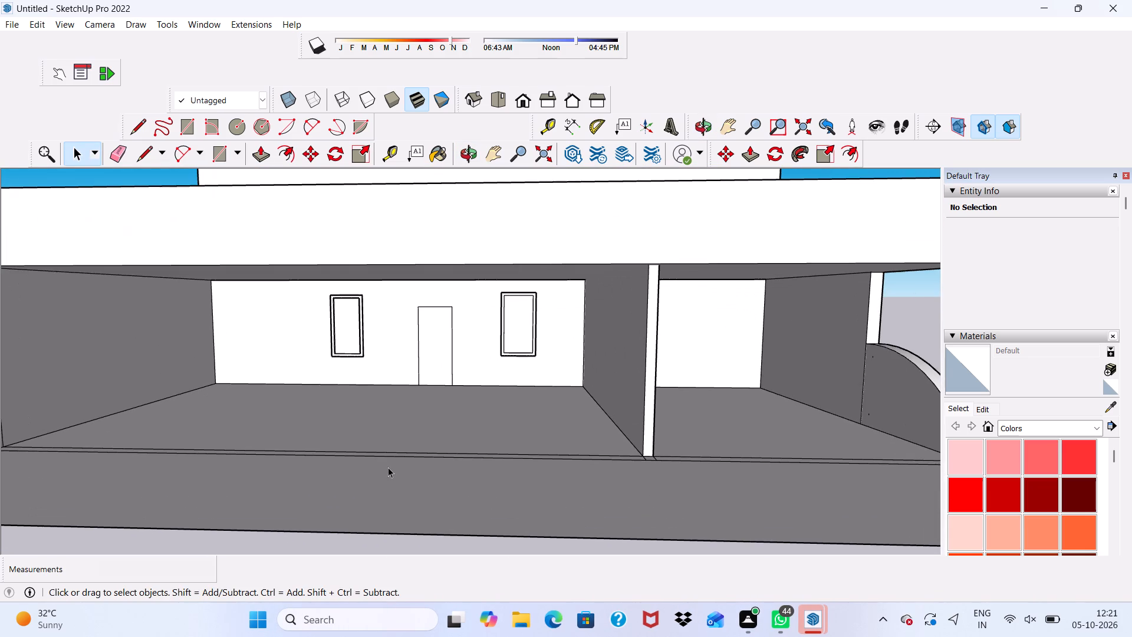
scroll(347, 450, "up", 3)
scroll(347, 450, "down", 6)
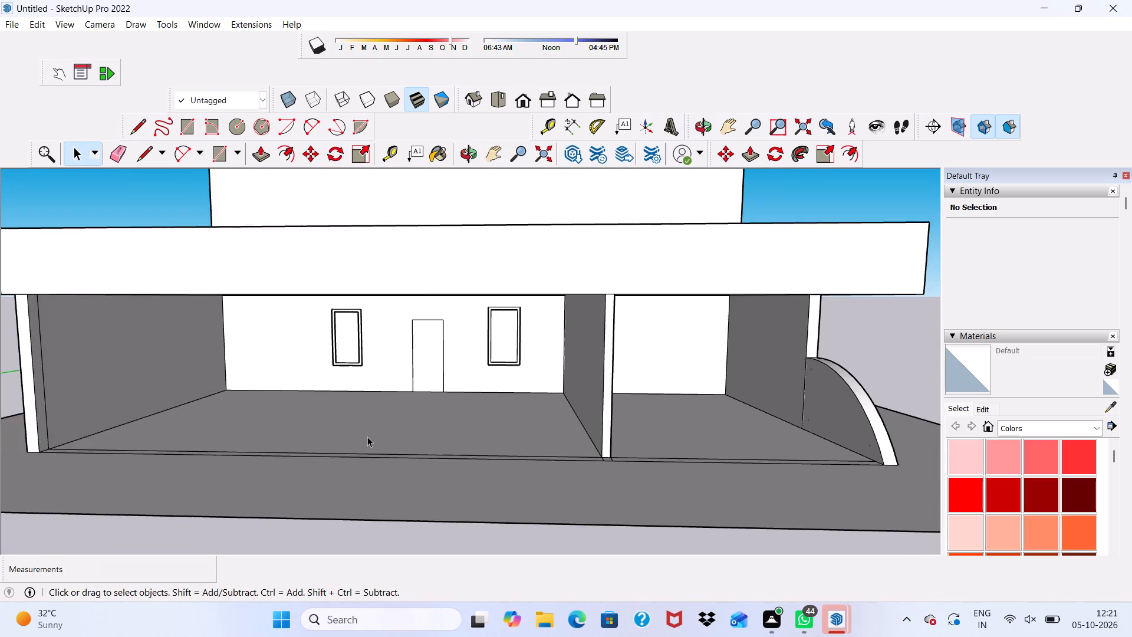
Erase the line on the slab's top face between the inset outline and the slab's front edge.
scroll(367, 436, "down", 8)
middle_click_drag(453, 442, 463, 478)
scroll(280, 288, "up", 6)
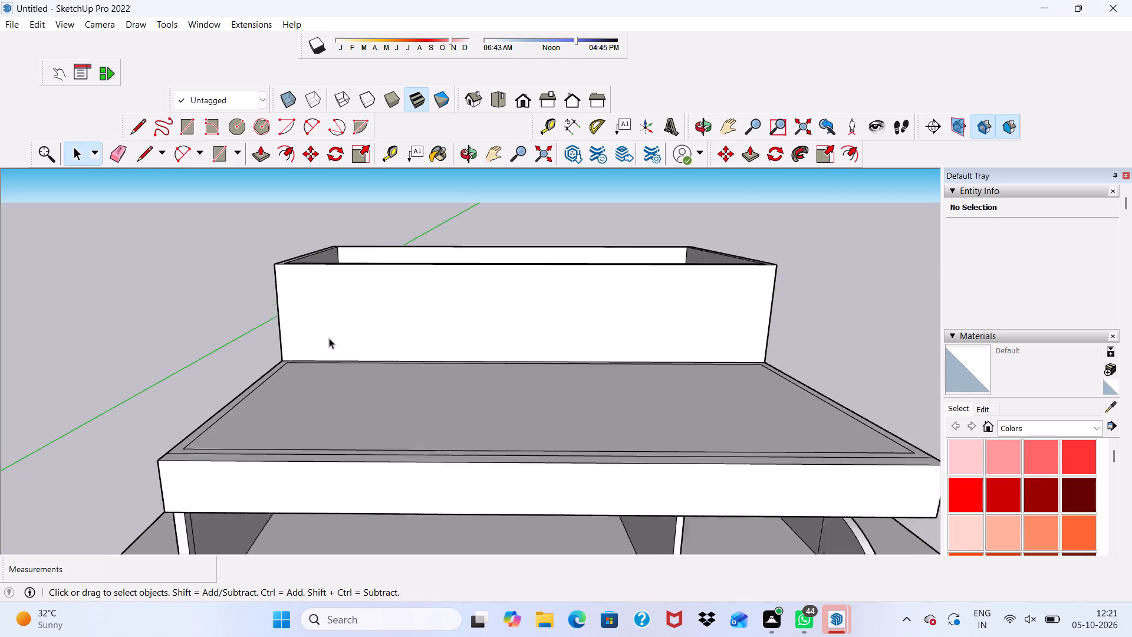
scroll(329, 338, "up", 1)
scroll(250, 222, "down", 5)
middle_click_drag(292, 391, 317, 467)
middle_click(317, 467)
middle_click(317, 467)
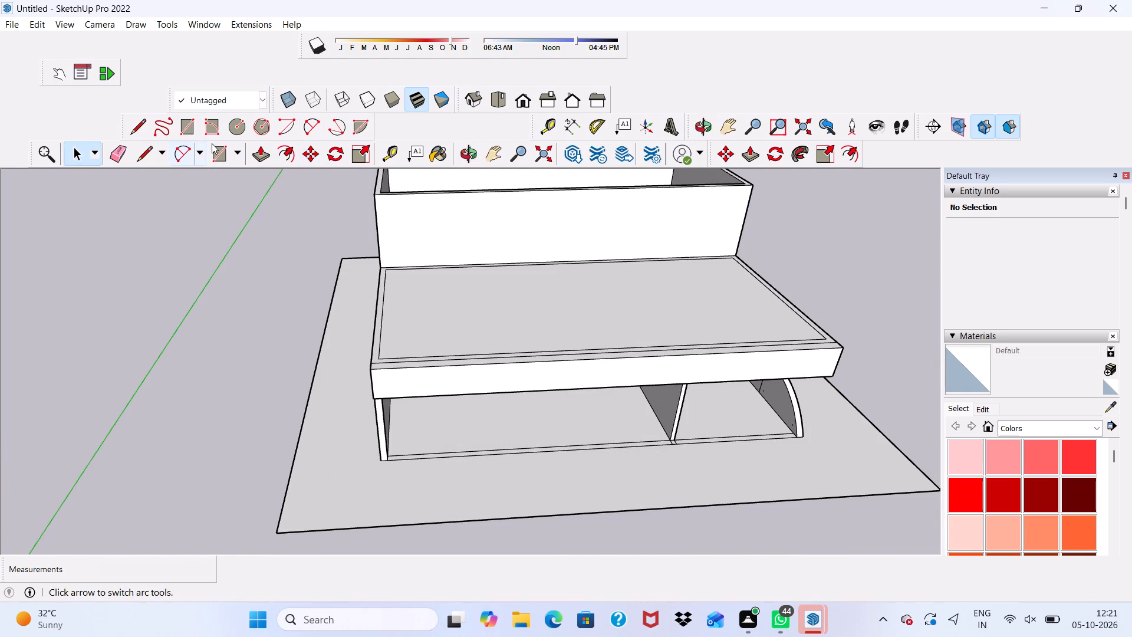
scroll(411, 310, "up", 3)
middle_click_drag(419, 336, 406, 380)
scroll(416, 336, "down", 1)
middle_click(406, 380)
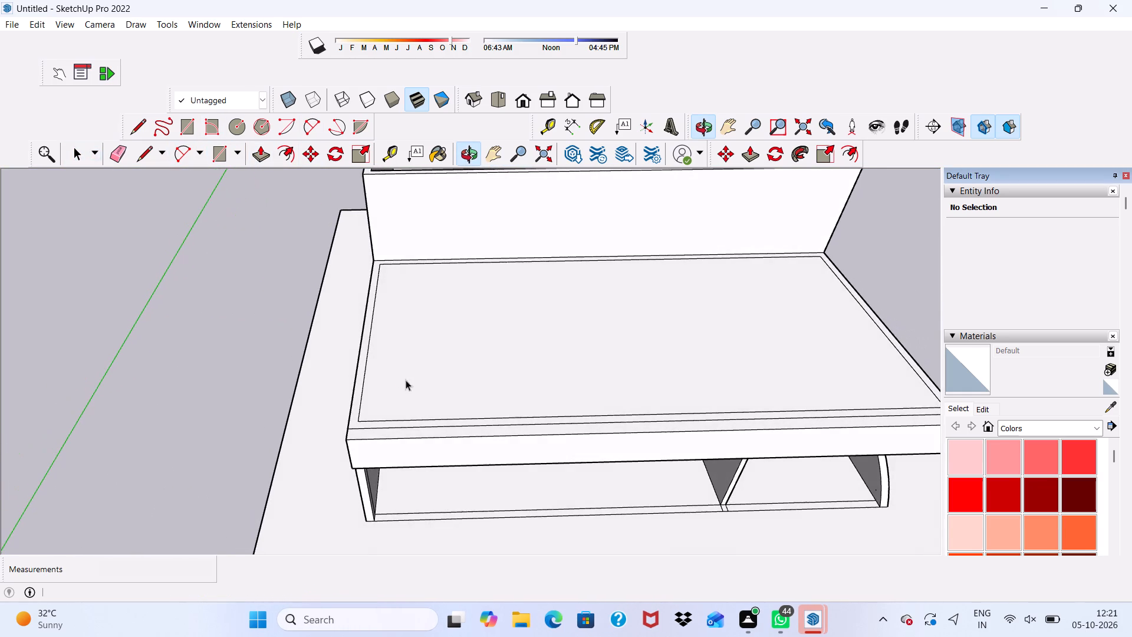
scroll(422, 411, "down", 5)
middle_click_drag(430, 406, 409, 388)
middle_click(412, 389)
scroll(414, 415, "up", 6)
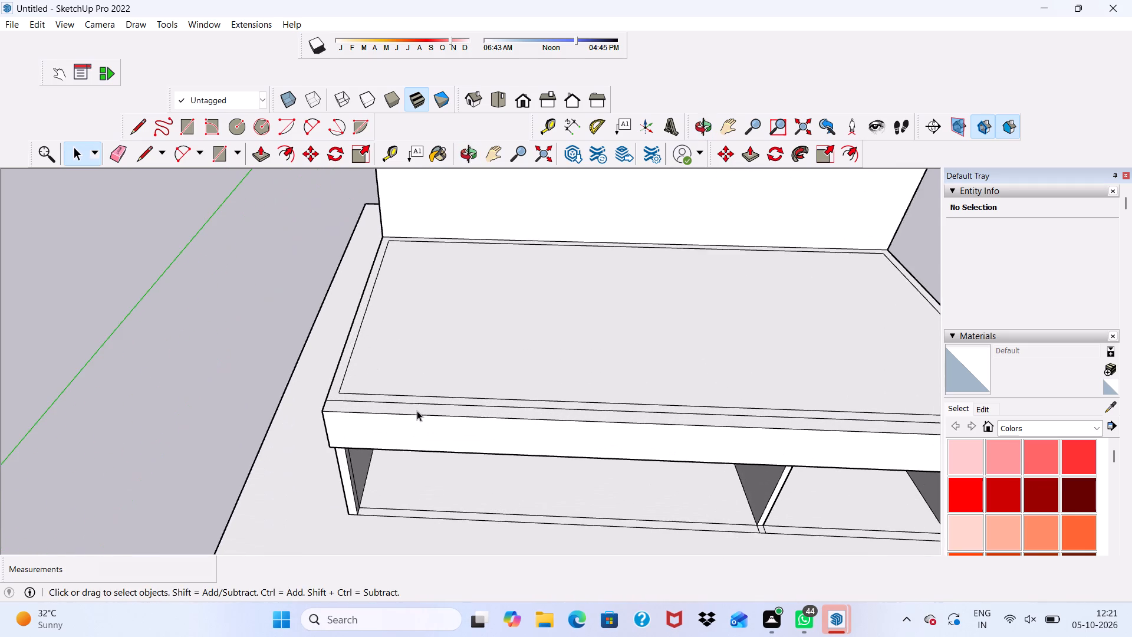
scroll(417, 409, "down", 9)
middle_click_drag(412, 405, 444, 411)
scroll(445, 415, "up", 3)
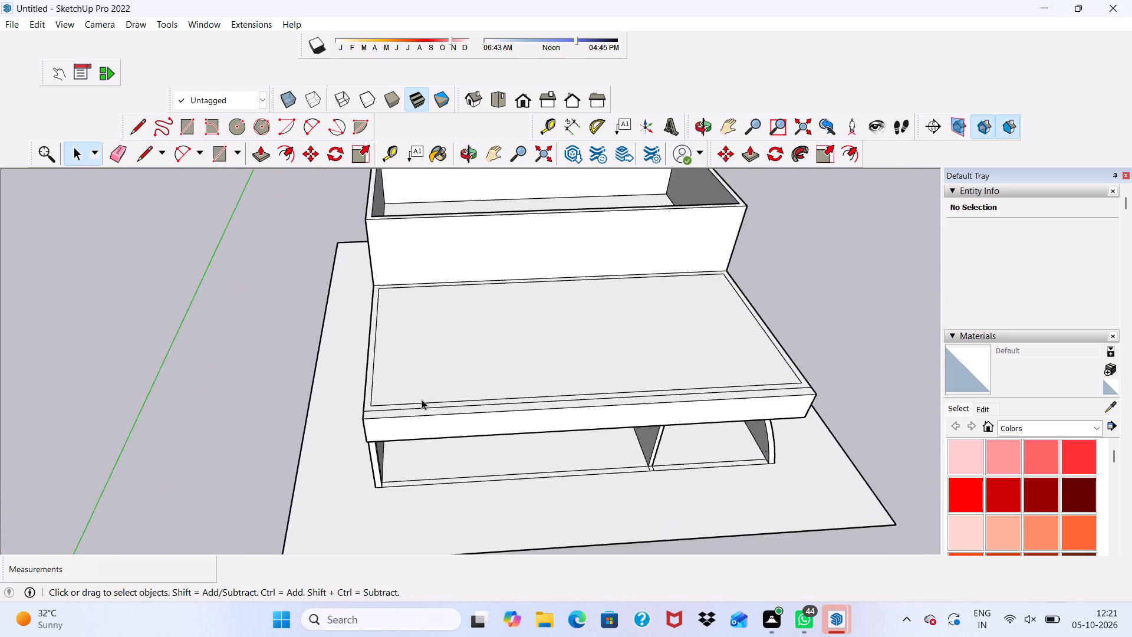
scroll(422, 399, "up", 11)
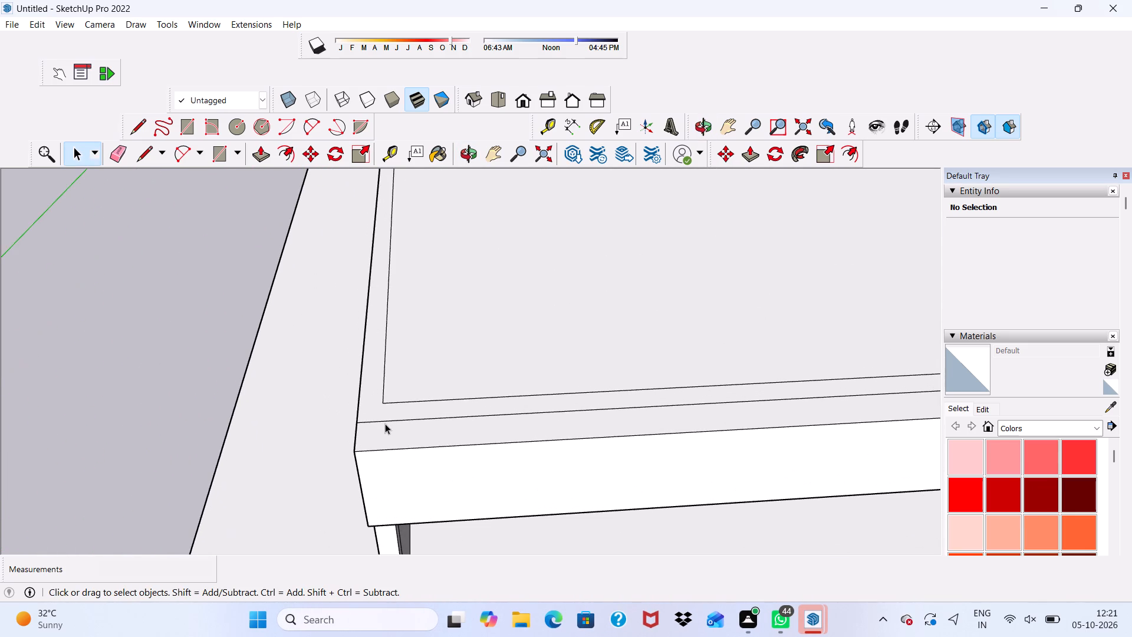
left_click(119, 150)
scroll(300, 373, "up", 2)
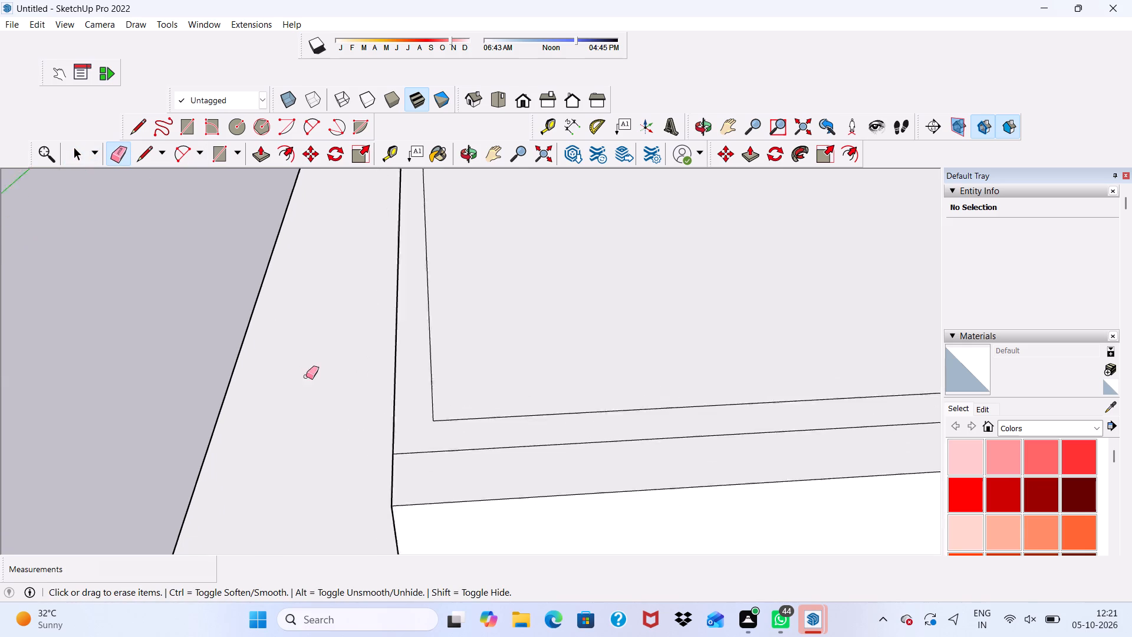
scroll(306, 376, "up", 1)
left_click_drag(467, 479, 469, 488)
scroll(348, 434, "down", 2)
scroll(335, 435, "up", 1)
scroll(334, 435, "down", 17)
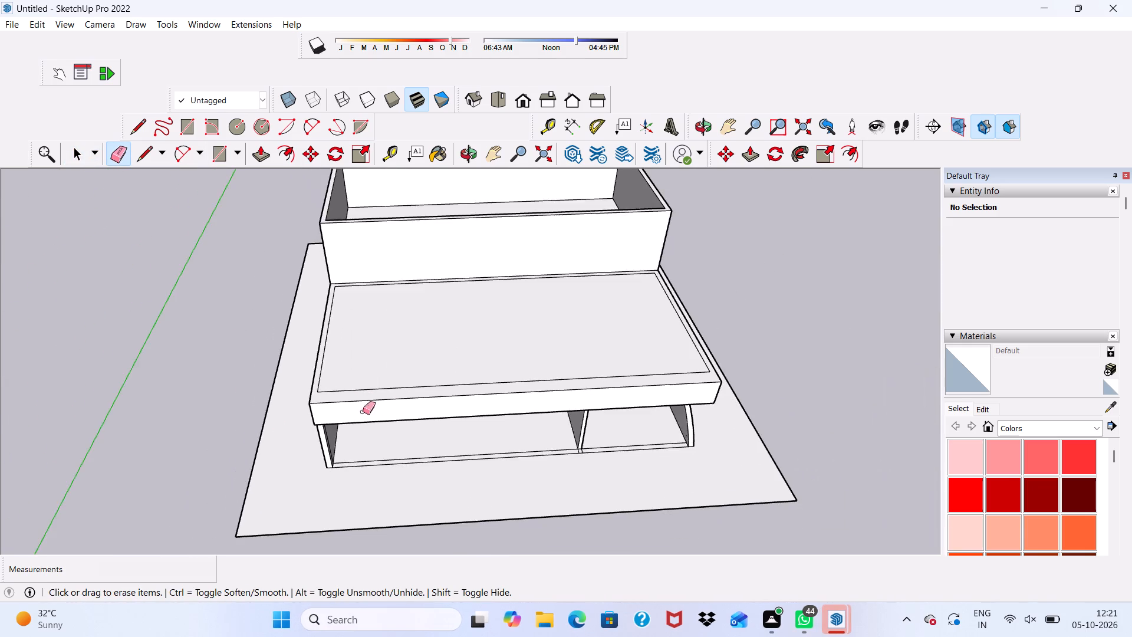
Draw a line from the inset outline's front corner, on the side away from the arched wall, to the slab's front edge.
middle_click_drag(383, 405, 357, 455)
scroll(446, 425, "up", 5)
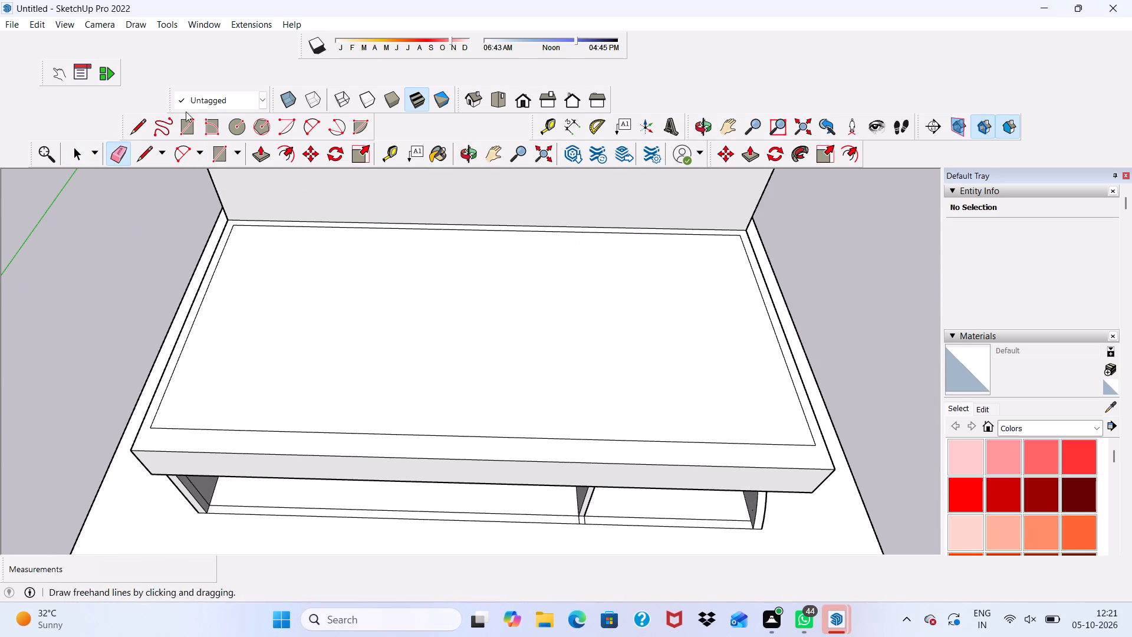
left_click(141, 122)
scroll(205, 445, "up", 10)
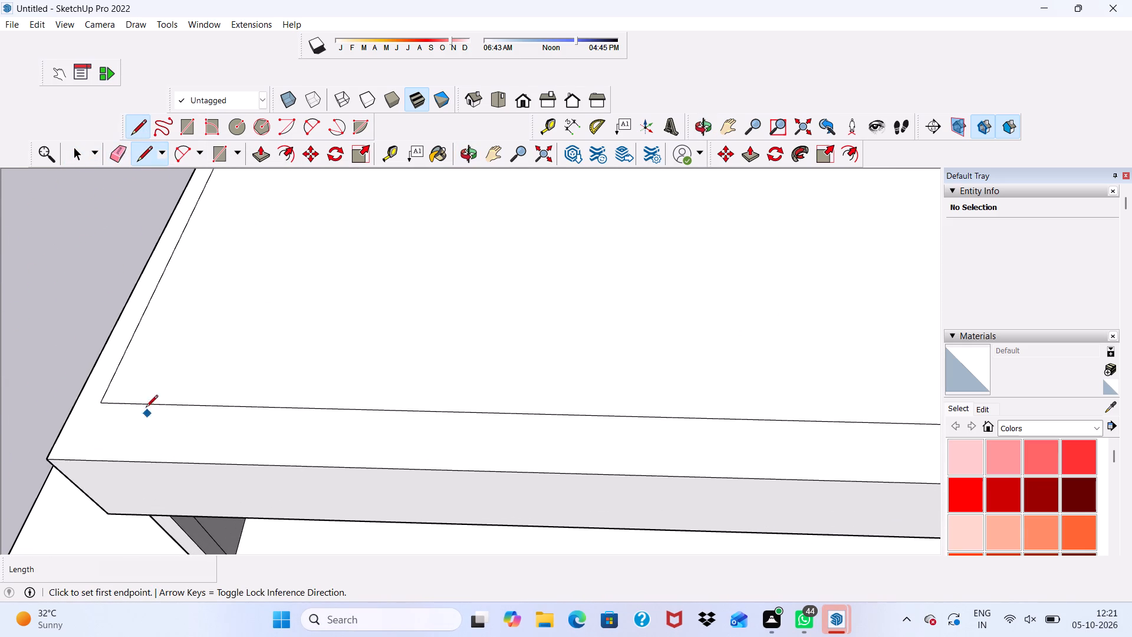
left_click(101, 406)
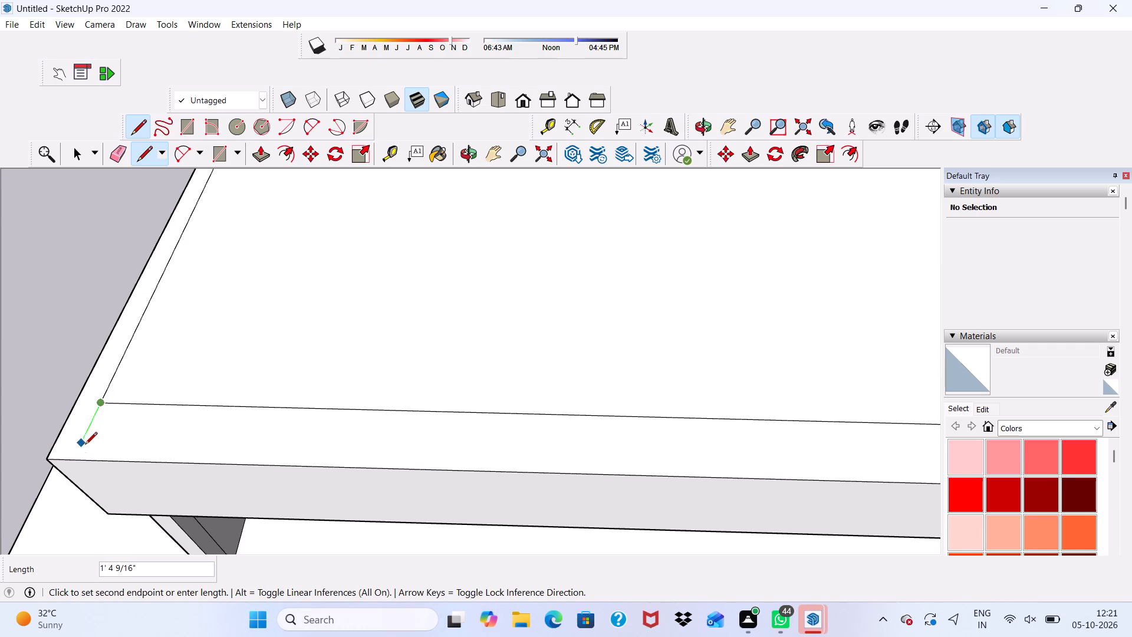
left_click(80, 458)
Draw a line from the inset outline's front corner nearest the arched wall to the slab's front edge.
scroll(133, 403, "down", 6)
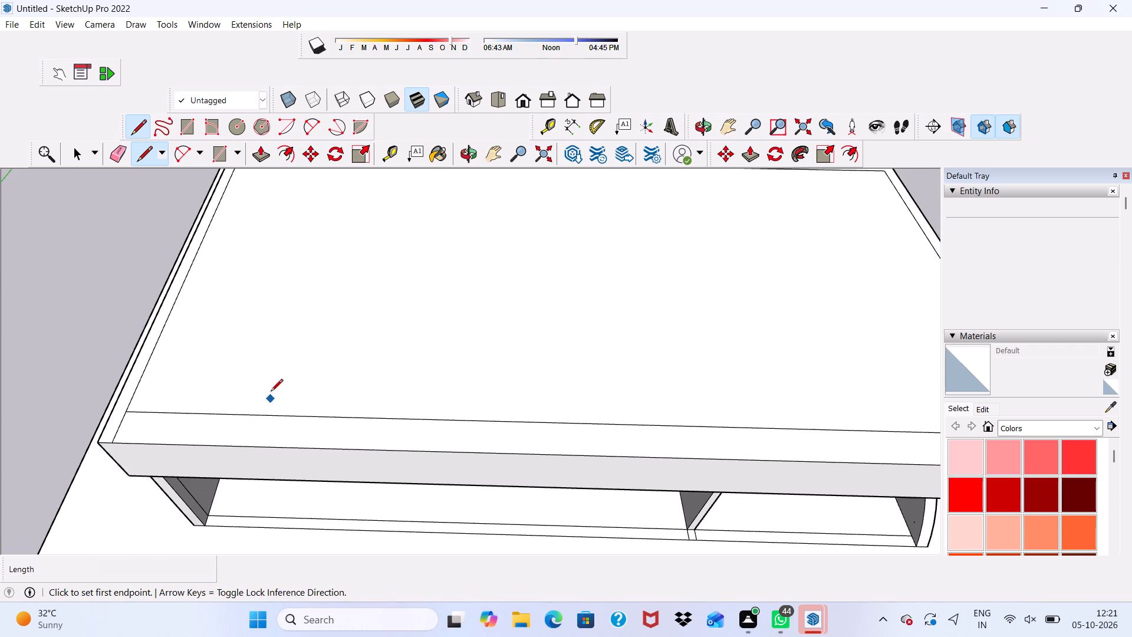
scroll(271, 392, "down", 6)
scroll(370, 403, "down", 1)
scroll(705, 410, "up", 8)
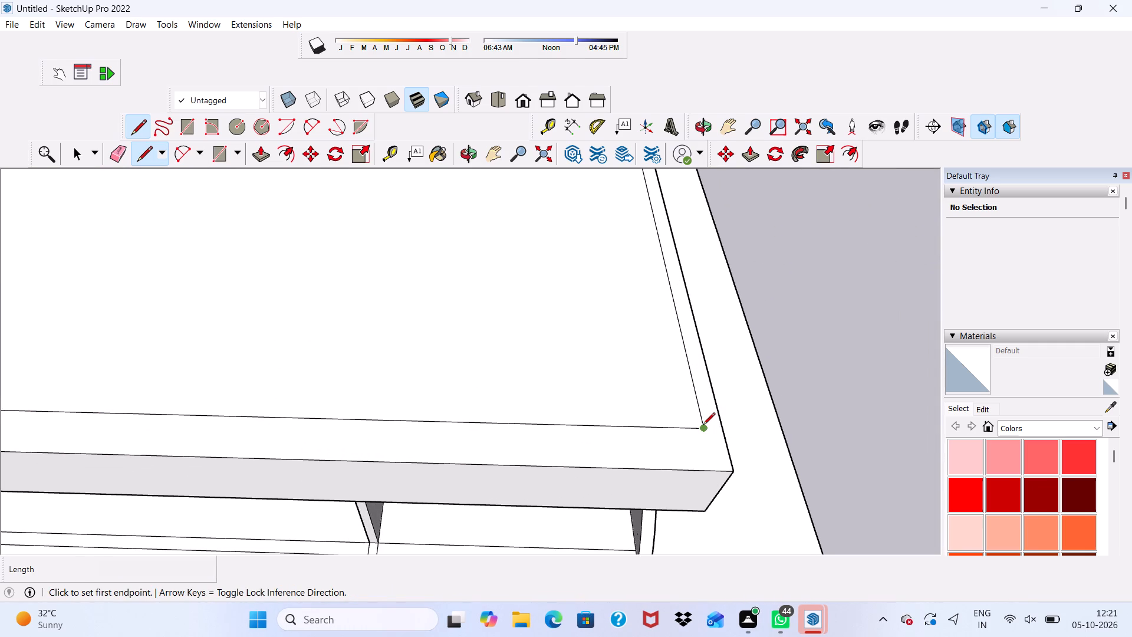
left_click(703, 426)
left_click(720, 475)
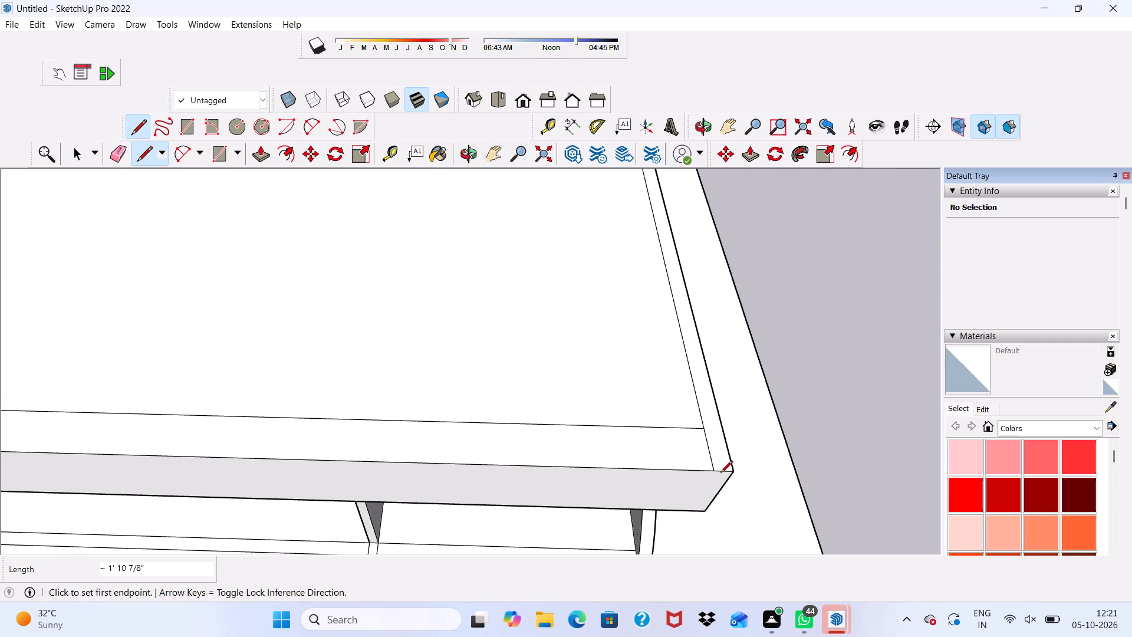
scroll(690, 393, "down", 8)
Extrude the continuous perimeter wall strip on the slab's top face 10' upward to form the upper-floor walls.
key("space")
scroll(716, 395, "up", 5)
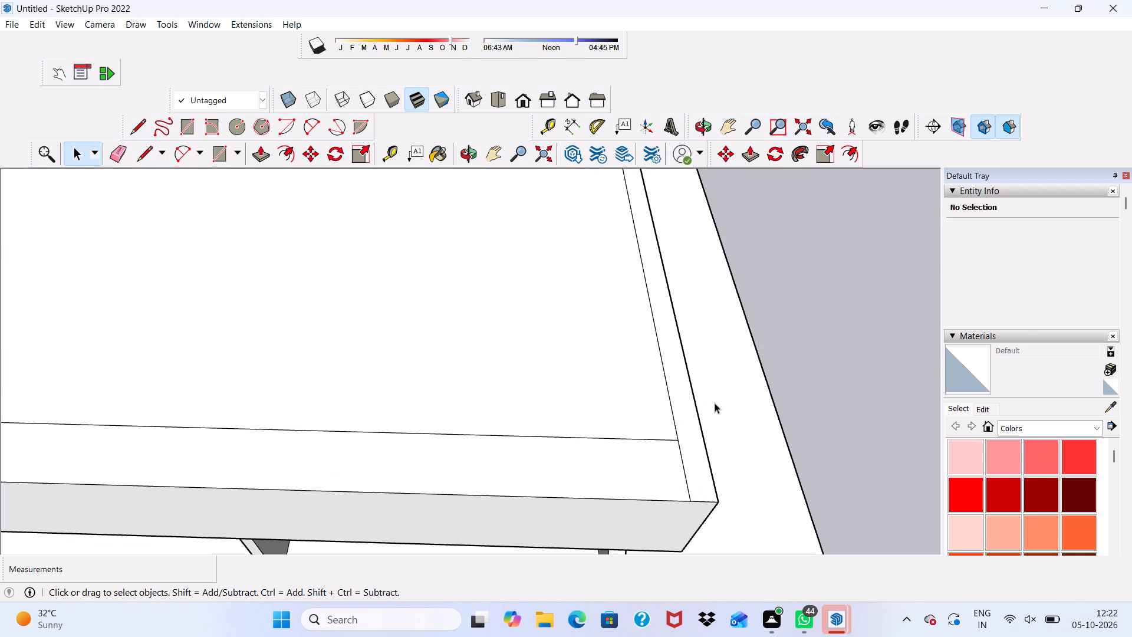
left_click(689, 427)
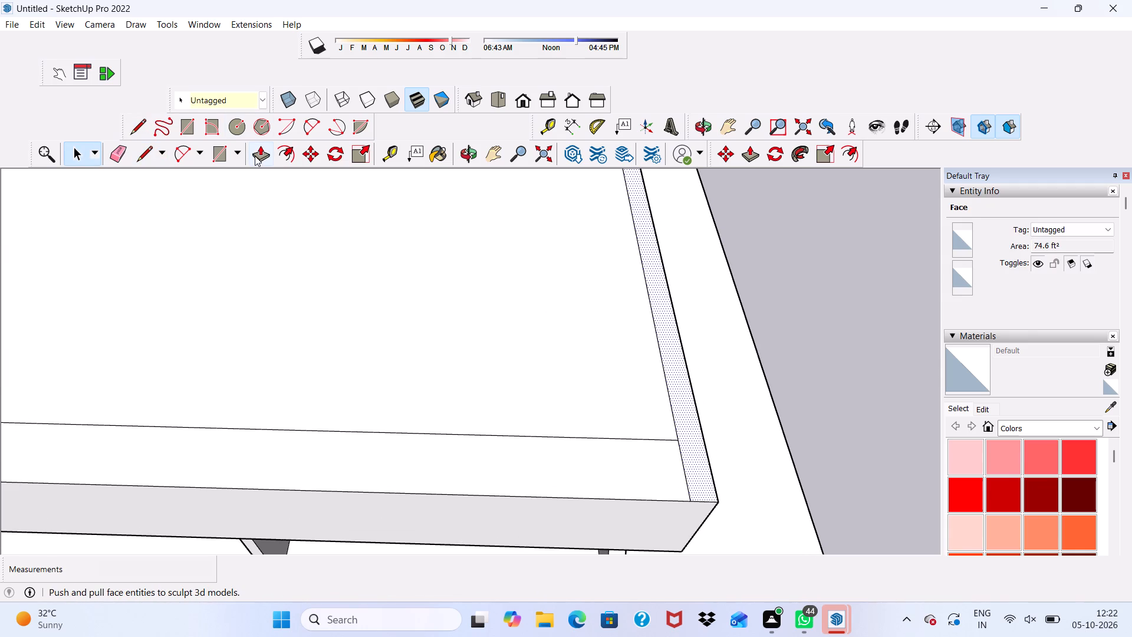
left_click(261, 156)
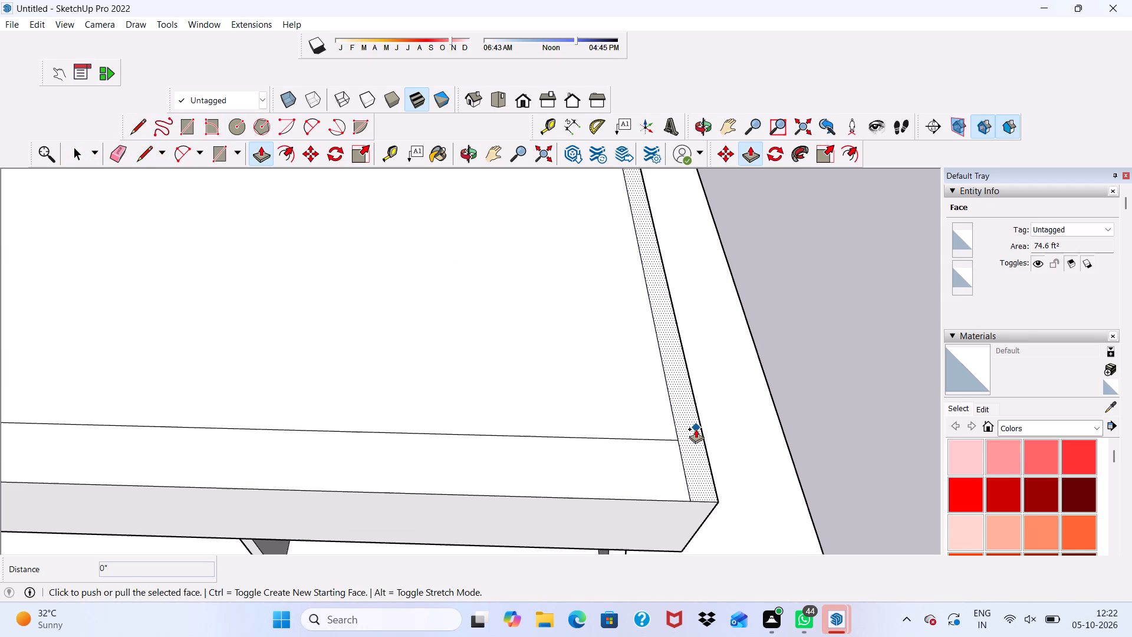
left_click(696, 429)
scroll(700, 294, "down", 9)
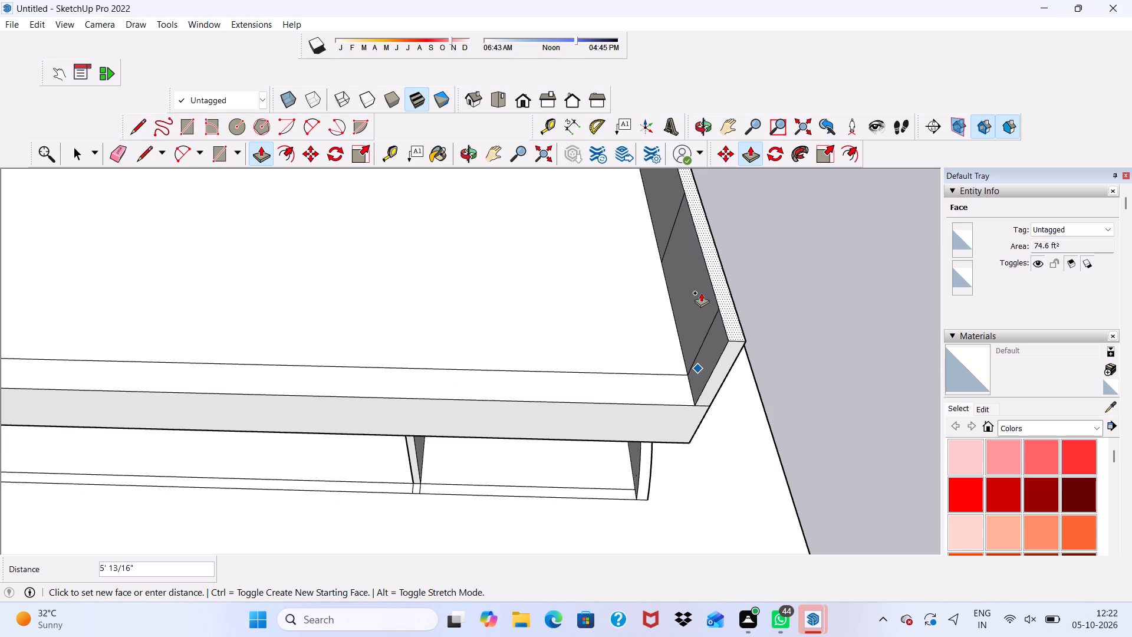
type("10")
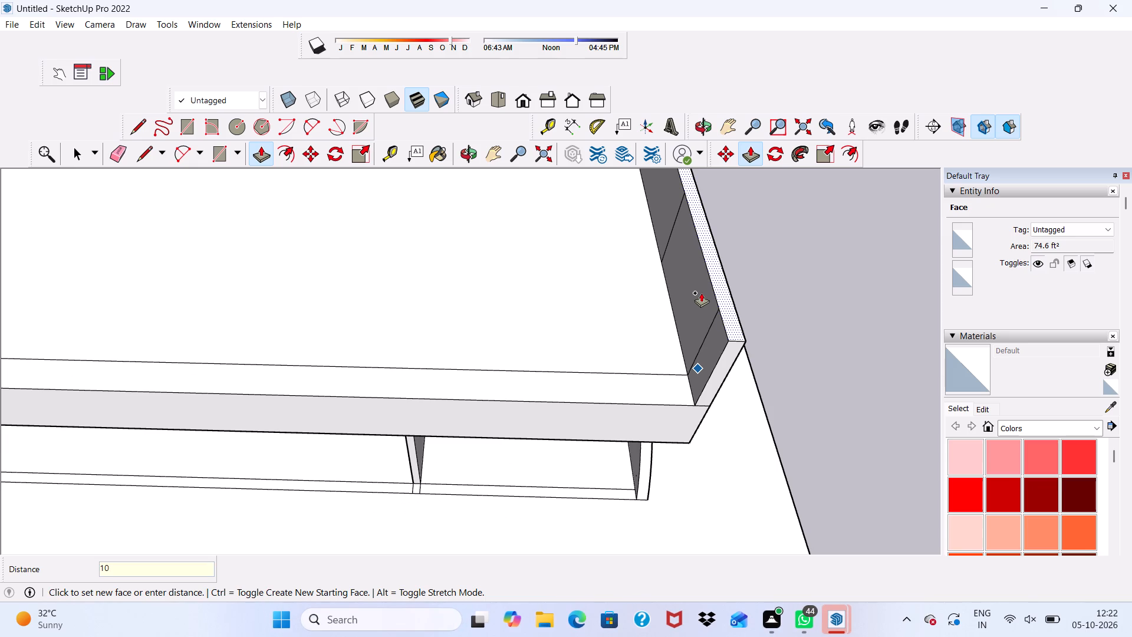
key("apostrophe")
key("Return")
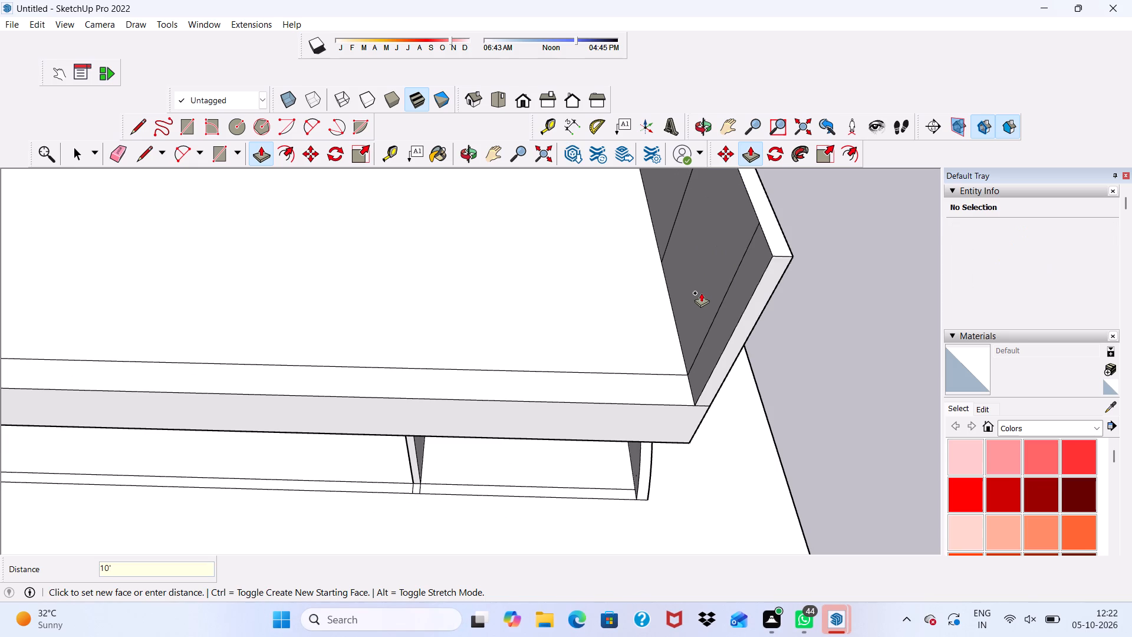
Examine the new upper-floor walls, their inner faces and their front ends on the slab.
scroll(701, 291, "down", 15)
scroll(689, 372, "up", 1)
scroll(705, 380, "down", 1)
scroll(411, 325, "up", 1)
scroll(411, 325, "down", 2)
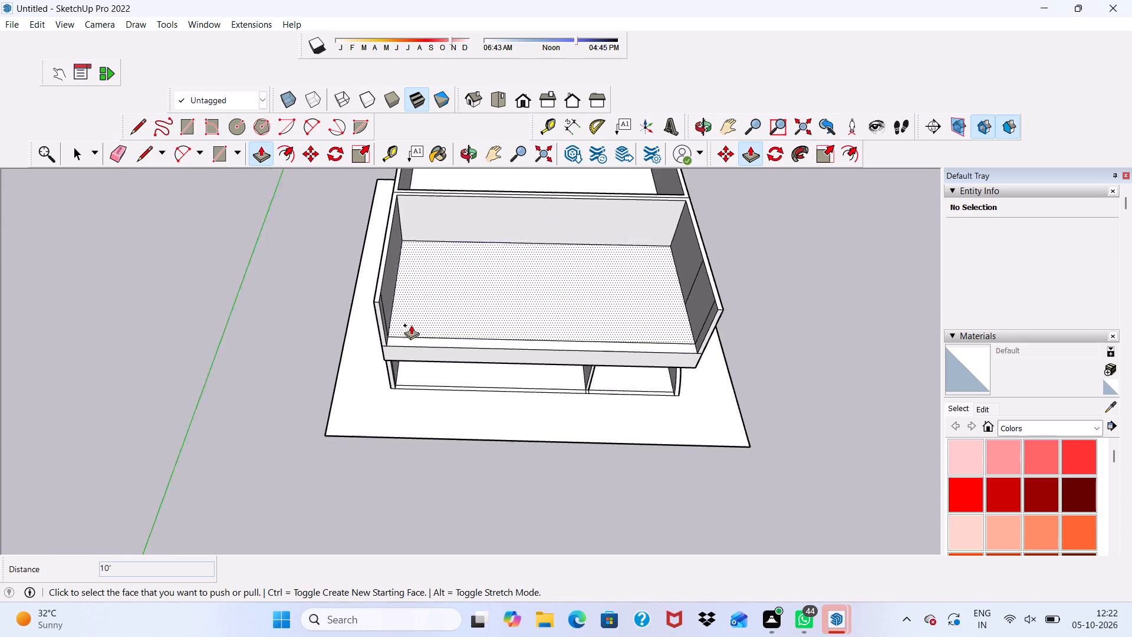
scroll(411, 325, "down", 1)
middle_click_drag(411, 325, 212, 282)
middle_click(212, 284)
scroll(403, 300, "up", 10)
scroll(336, 285, "down", 4)
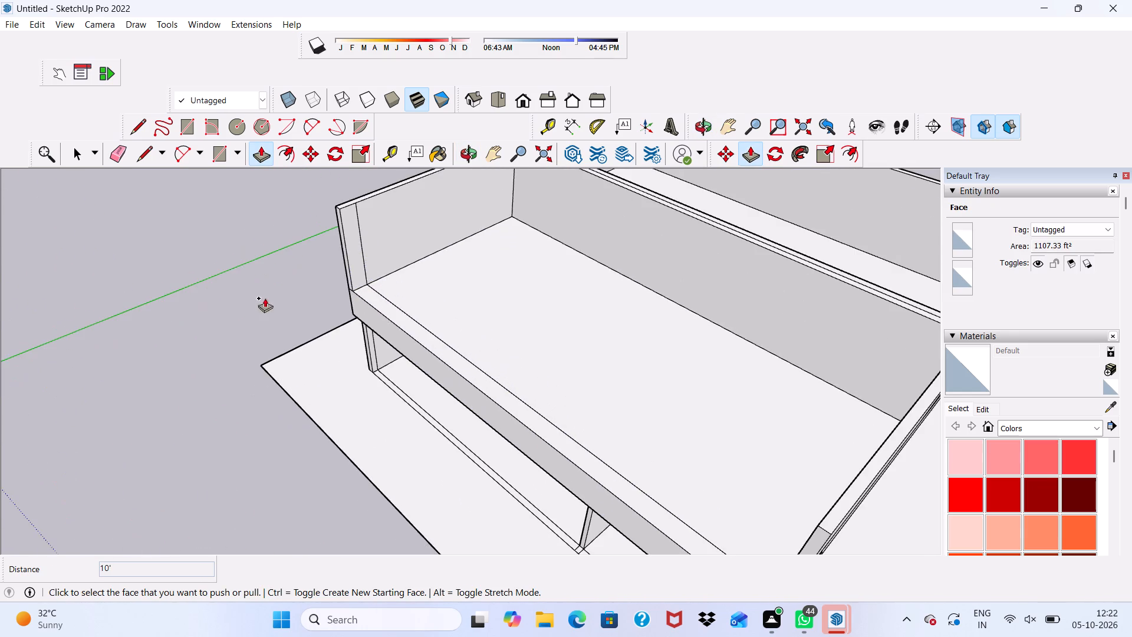
scroll(437, 272, "up", 3)
key("space")
scroll(314, 257, "down", 11)
middle_click_drag(353, 261, 467, 260)
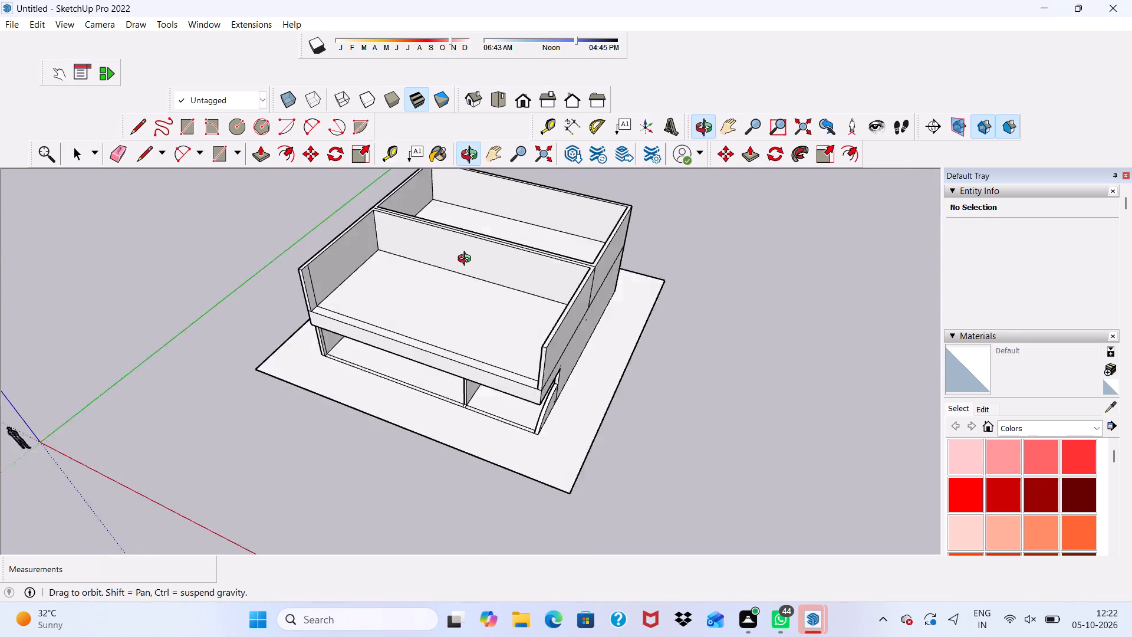
middle_click_drag(467, 260, 539, 250)
scroll(204, 182, "up", 5)
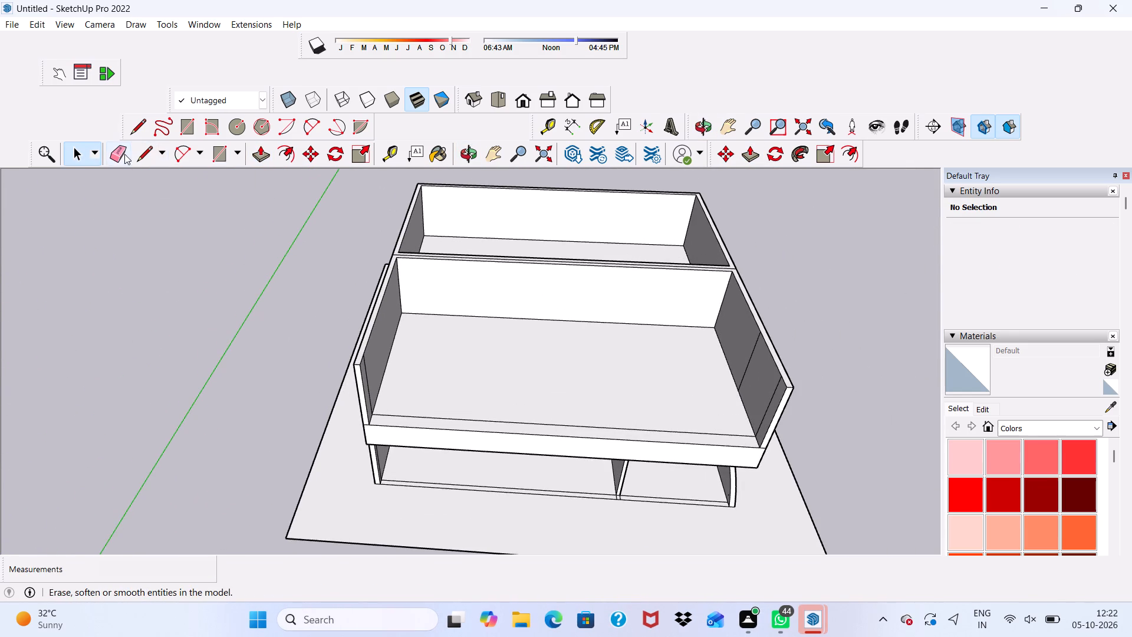
Erase the vertical line near the front end of the upper side wall's inner face, away from the arched wall.
left_click(119, 152)
scroll(324, 367, "up", 3)
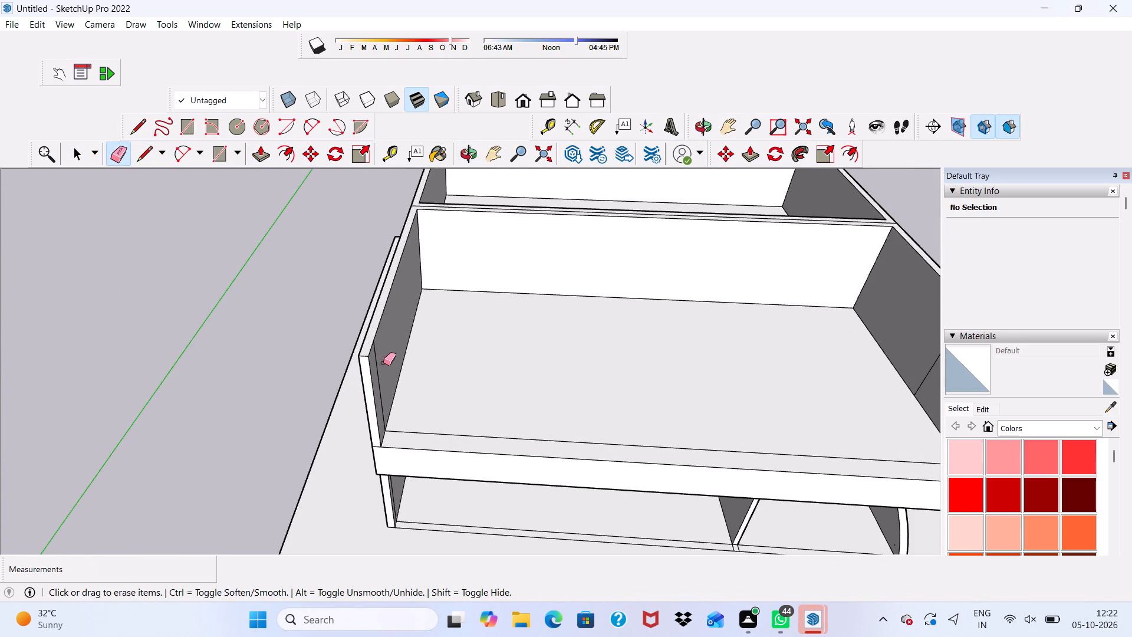
scroll(398, 380, "down", 3)
middle_click_drag(397, 389, 316, 390)
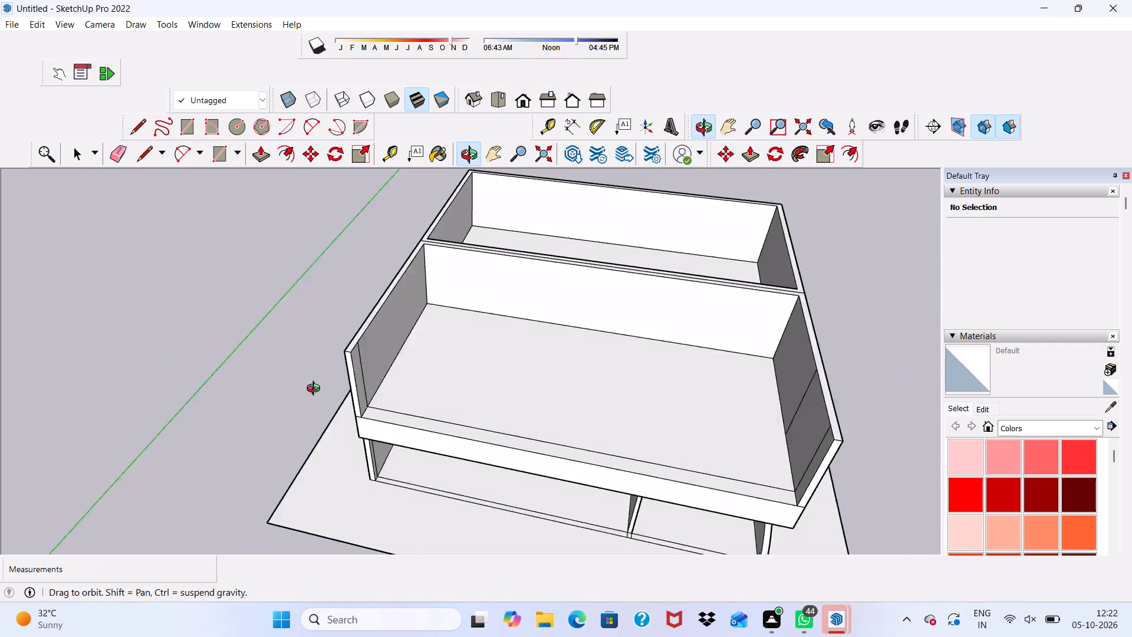
middle_click_drag(316, 390, 300, 390)
scroll(304, 389, "down", 1)
scroll(370, 351, "up", 3)
scroll(372, 349, "down", 1)
scroll(372, 349, "up", 1)
left_click(330, 362)
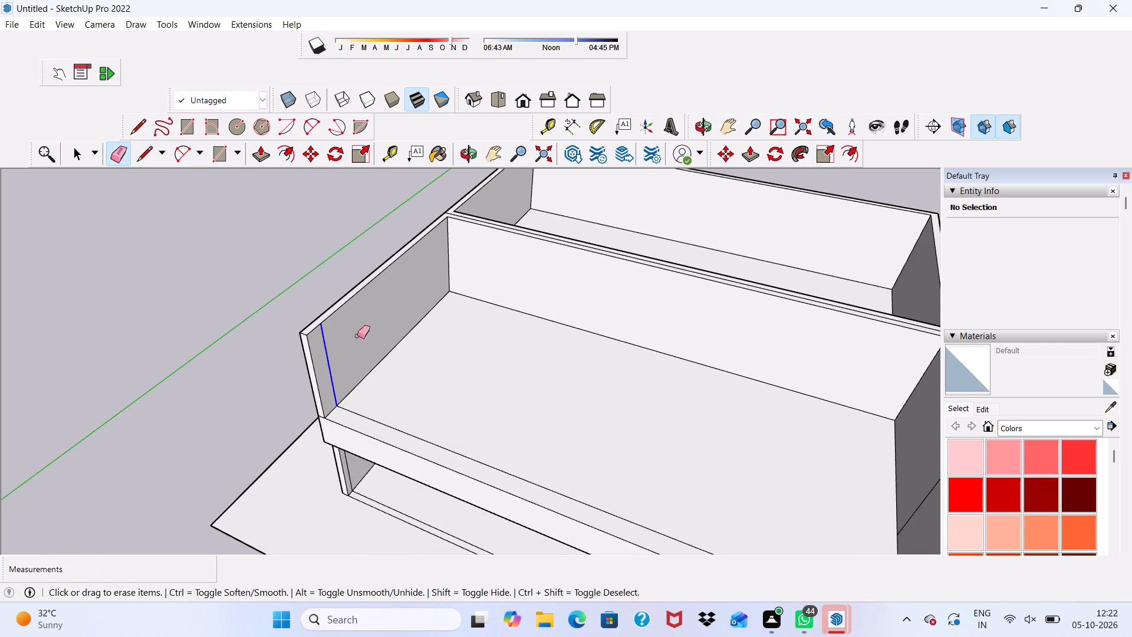
Erase the seam lines on the outer face of the side wall away from the arched wall.
scroll(436, 241, "up", 5)
scroll(419, 268, "down", 1)
scroll(416, 277, "up", 1)
scroll(408, 297, "down", 5)
middle_click_drag(391, 329, 593, 291)
middle_click_drag(594, 291, 602, 289)
scroll(360, 330, "up", 5)
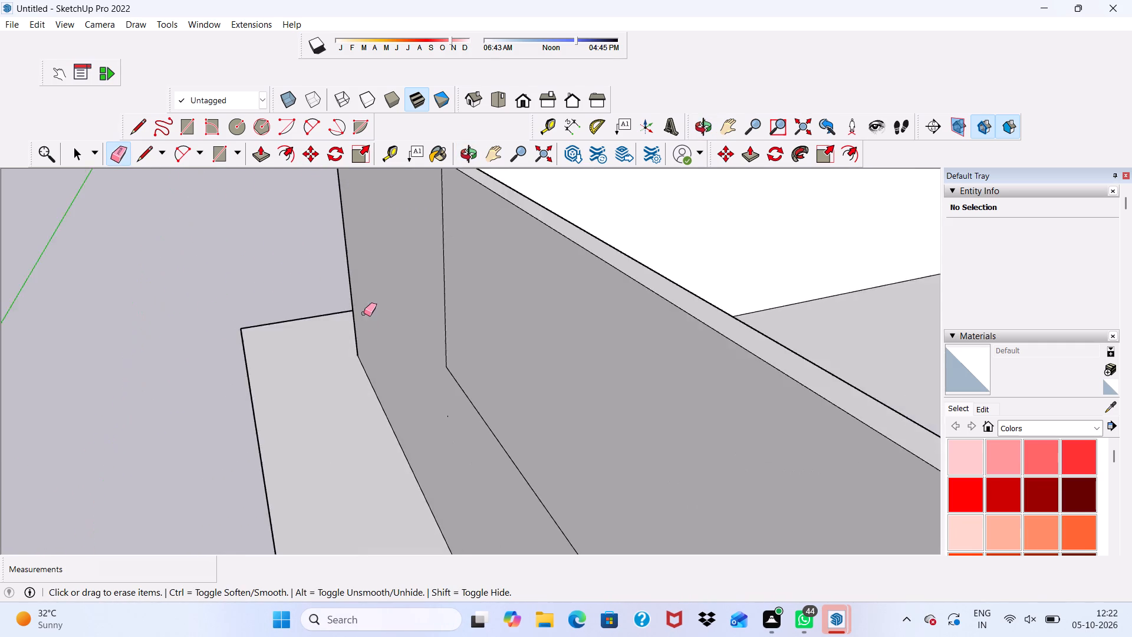
scroll(364, 313, "up", 7)
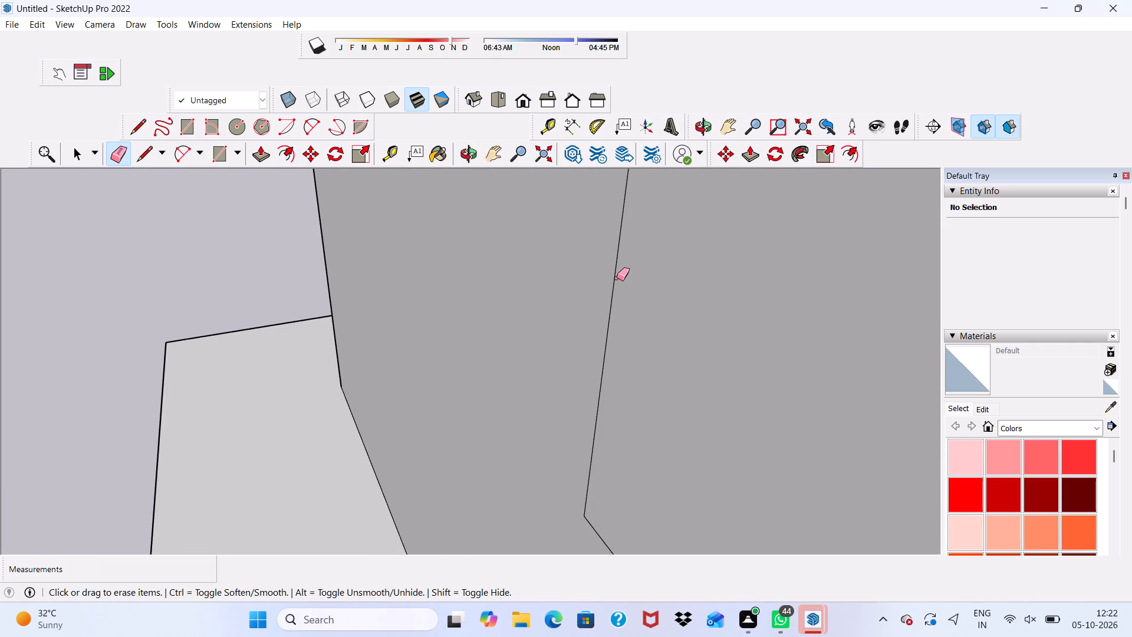
left_click(616, 278)
scroll(603, 281, "down", 11)
scroll(428, 362, "up", 1)
scroll(423, 372, "down", 9)
scroll(720, 352, "up", 5)
scroll(560, 451, "down", 2)
left_click(422, 461)
Erase the two vertical lines on the inner face of the upper side wall above the arched wall.
scroll(366, 422, "down", 11)
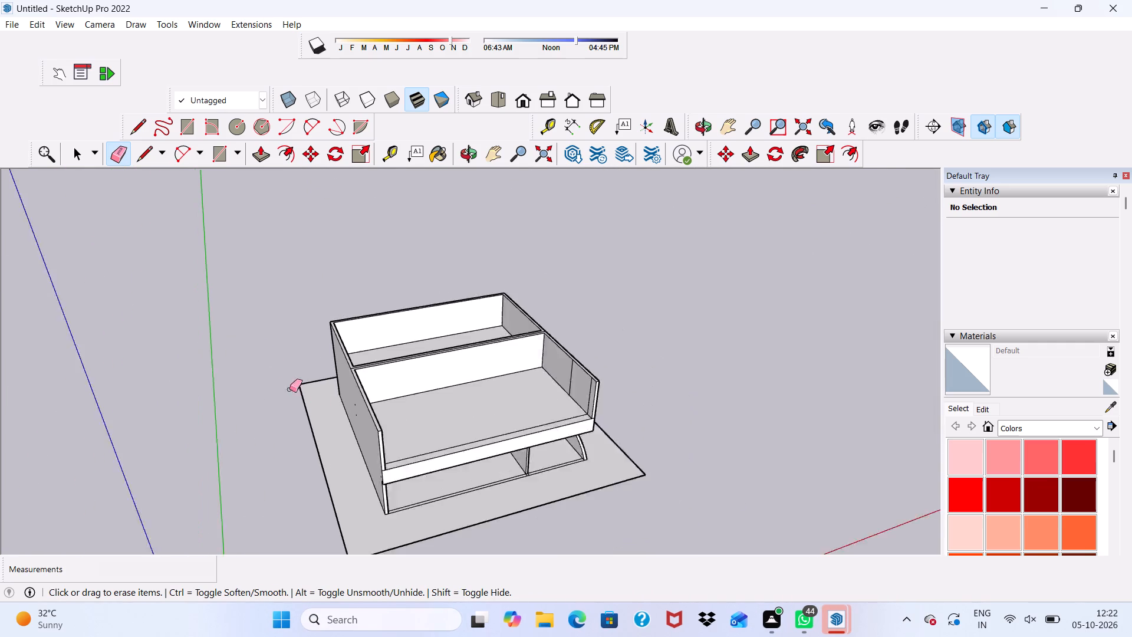
scroll(289, 389, "down", 2)
scroll(494, 379, "up", 13)
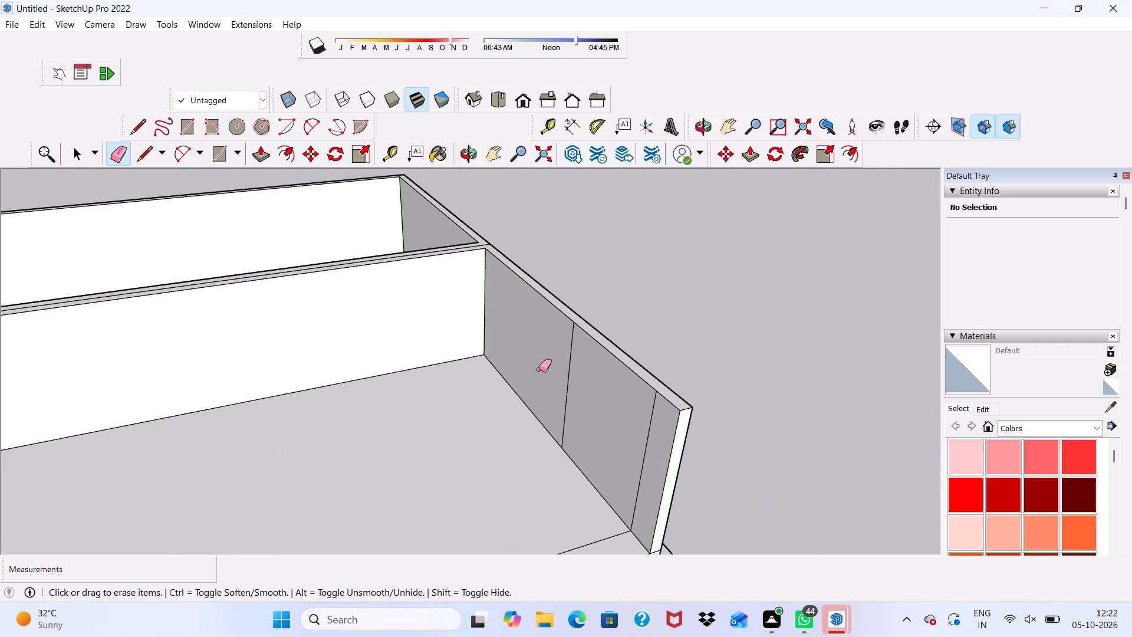
left_click(565, 375)
scroll(572, 375, "down", 4)
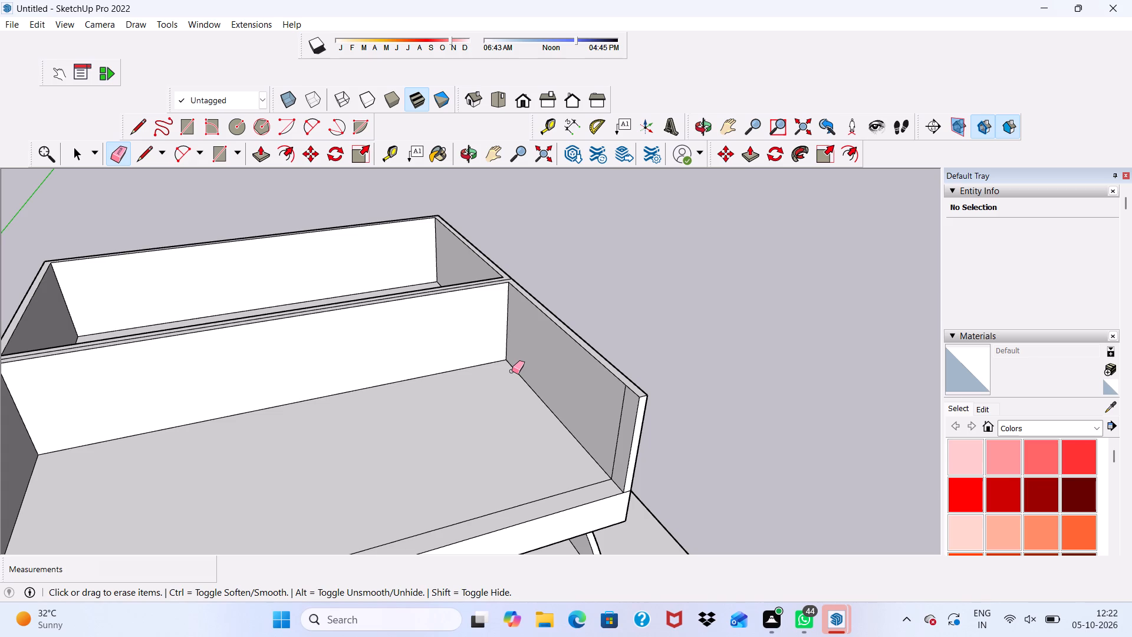
scroll(526, 374, "down", 5)
scroll(595, 400, "up", 14)
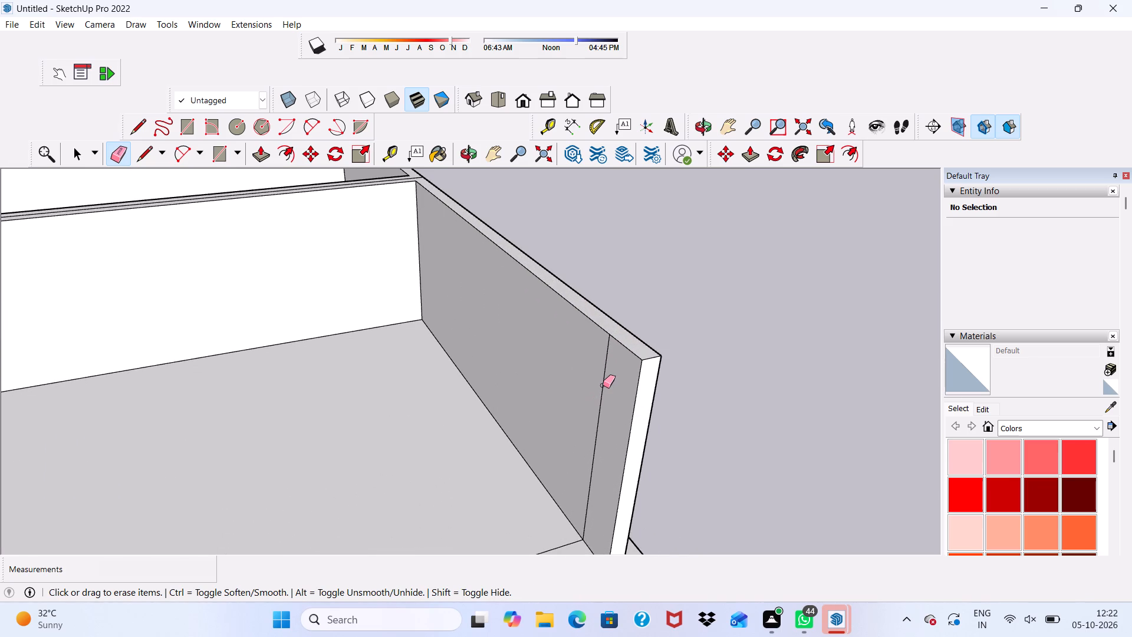
left_click(606, 382)
scroll(591, 382, "down", 16)
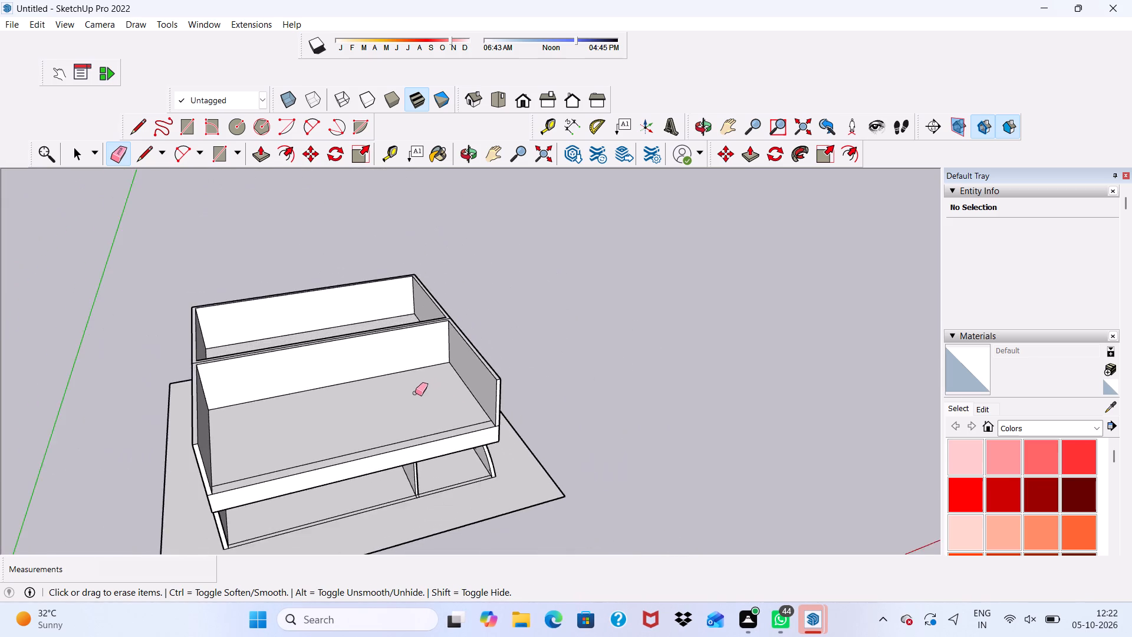
Erase the remaining inset line running parallel to the front edge on the slab's top face.
middle_click_drag(415, 393, 633, 458)
scroll(514, 444, "up", 9)
scroll(580, 406, "down", 1)
scroll(580, 406, "up", 7)
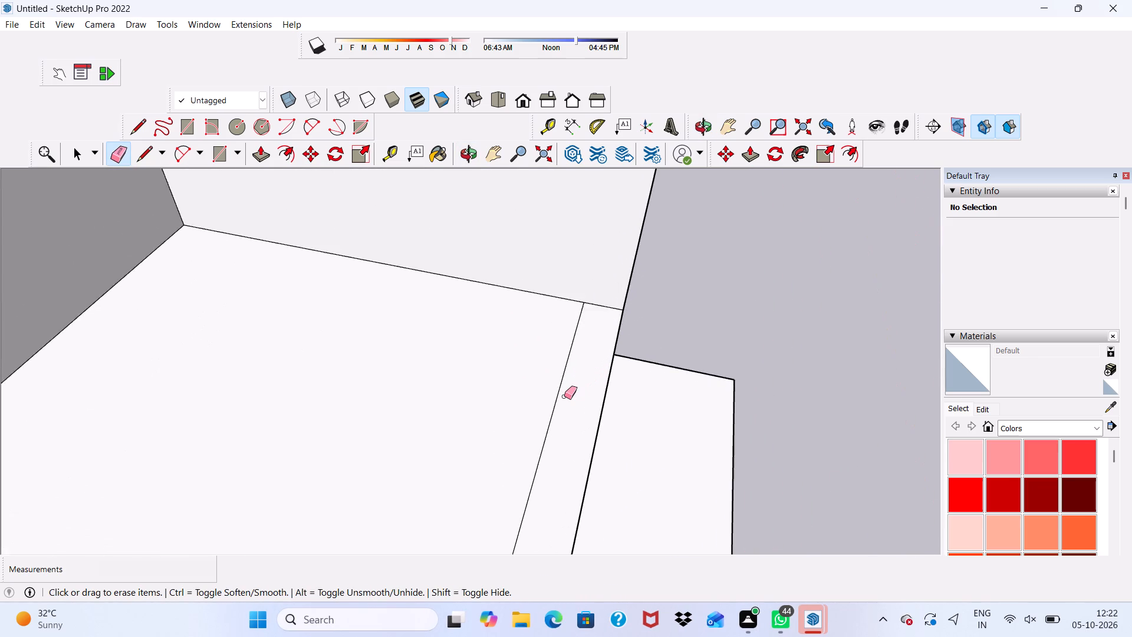
scroll(564, 396, "down", 5)
scroll(564, 396, "up", 1)
scroll(564, 397, "down", 2)
middle_click_drag(562, 405, 427, 359)
middle_click(427, 359)
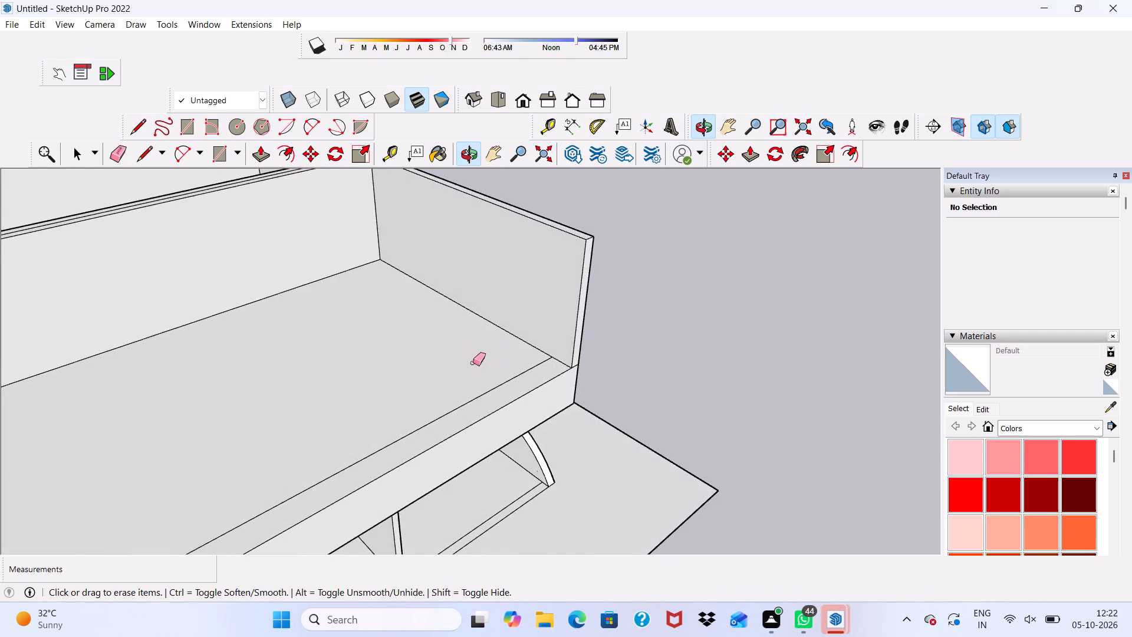
scroll(498, 362, "down", 6)
middle_click_drag(528, 386, 110, 336)
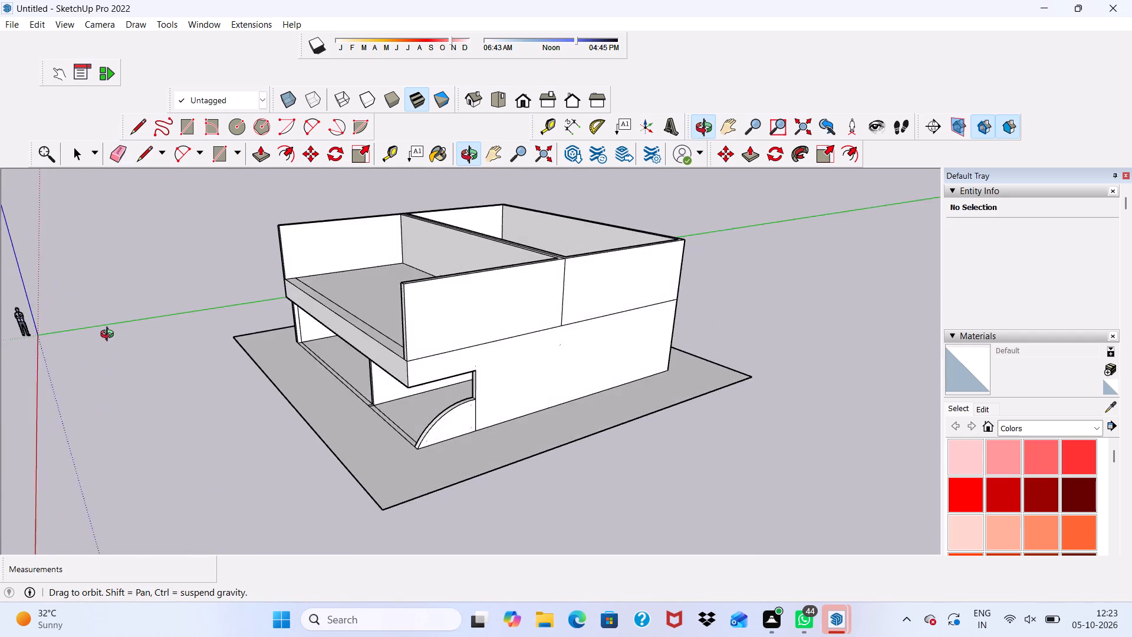
middle_click_drag(110, 336, 363, 486)
scroll(318, 433, "up", 9)
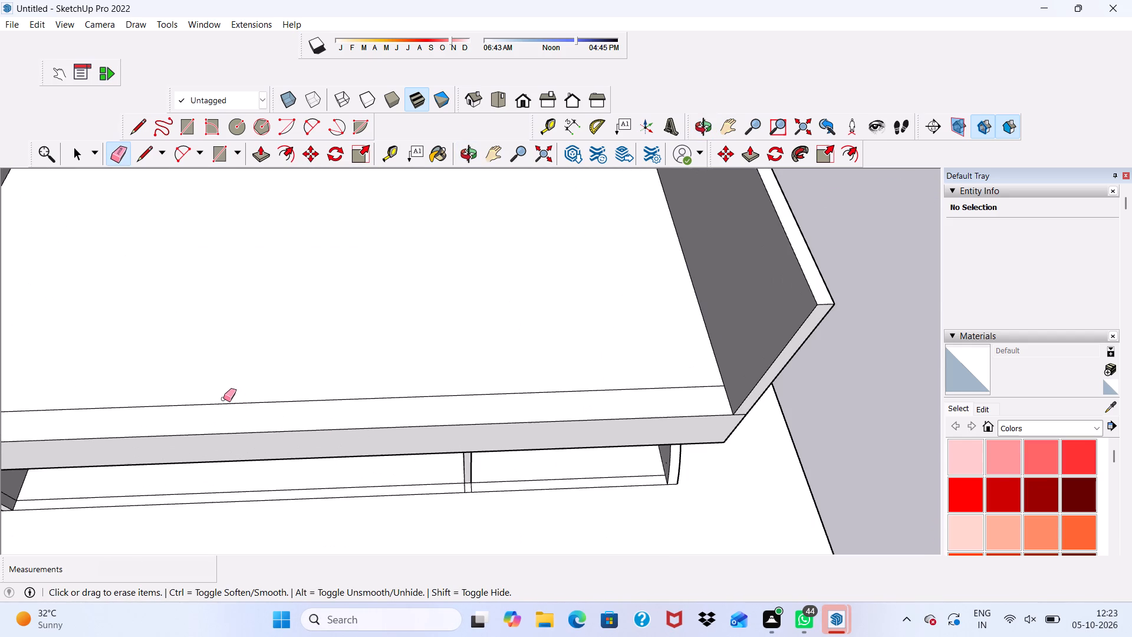
left_click(227, 406)
left_click(221, 403)
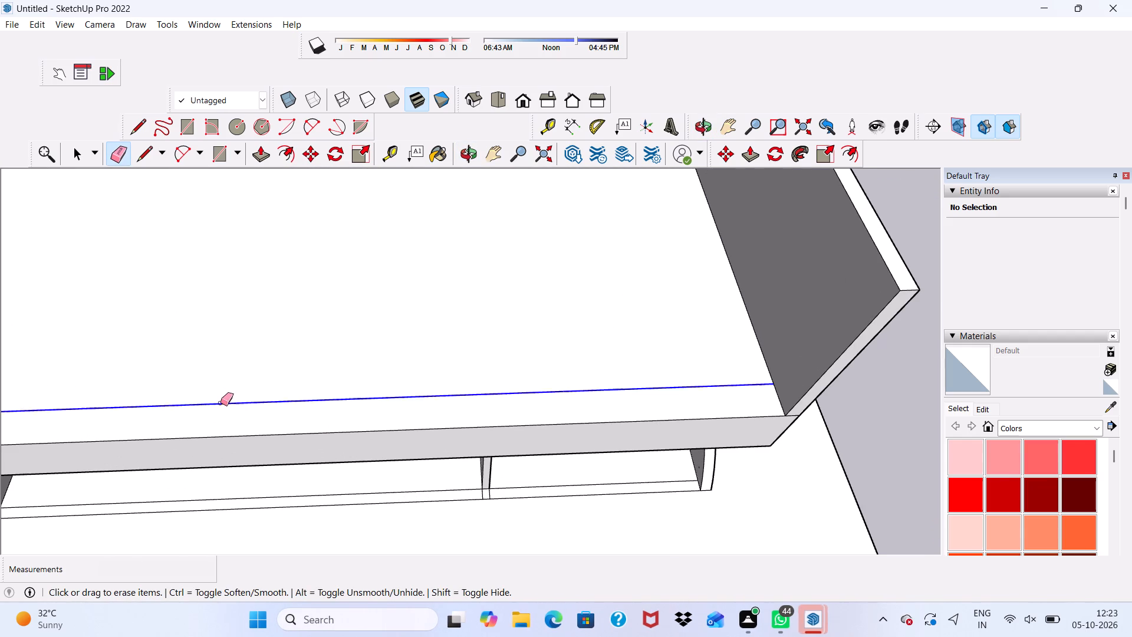
scroll(213, 406, "down", 9)
scroll(306, 392, "up", 1)
scroll(315, 395, "down", 1)
middle_click_drag(357, 402, 373, 332)
key("space")
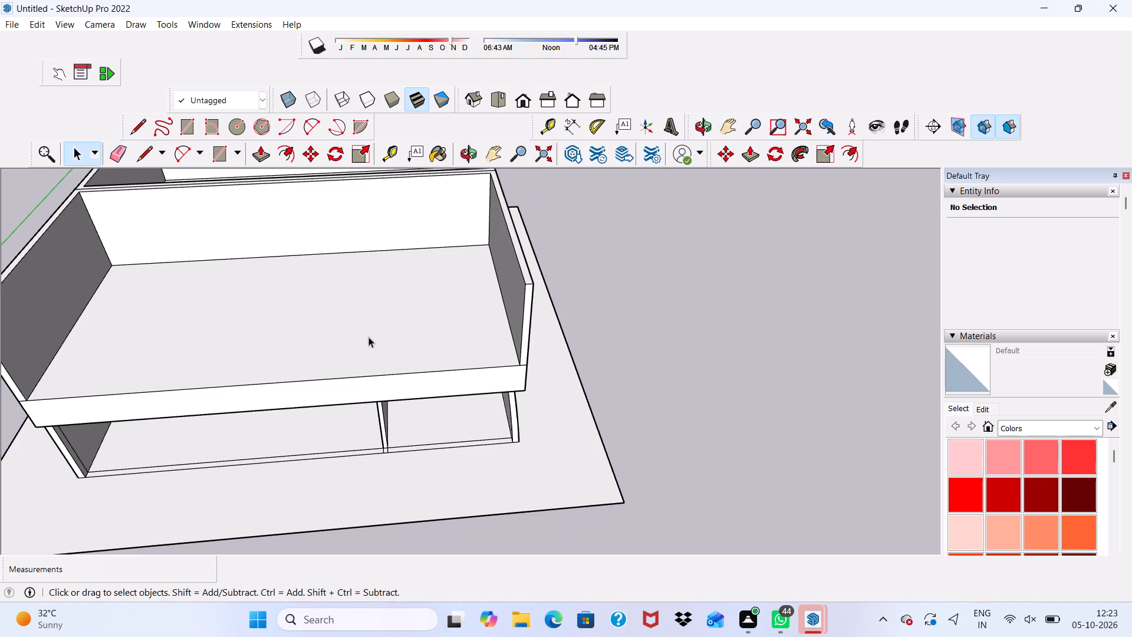
Draw a roof rectangle of about 51' by 49' 3" from the upper walls' rear outer corner to the opposite front top corner.
scroll(368, 345, "down", 4)
middle_click_drag(368, 372, 412, 271)
scroll(386, 294, "down", 10)
middle_click_drag(400, 320, 393, 332)
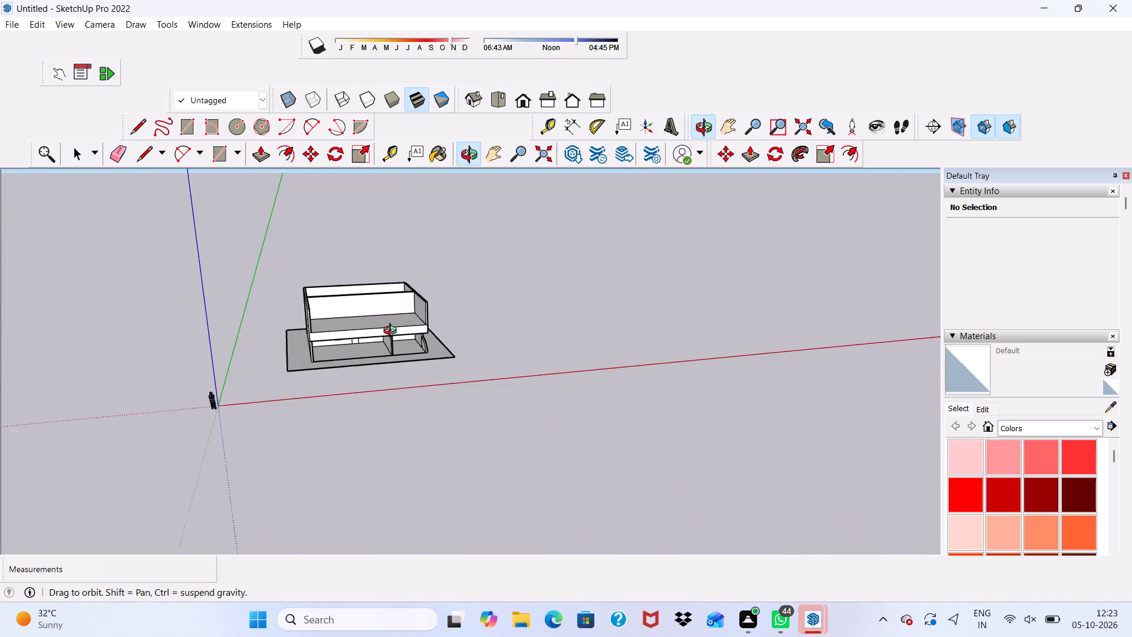
middle_click_drag(393, 332, 349, 471)
scroll(308, 195, "up", 2)
scroll(309, 195, "down", 1)
scroll(309, 195, "up", 8)
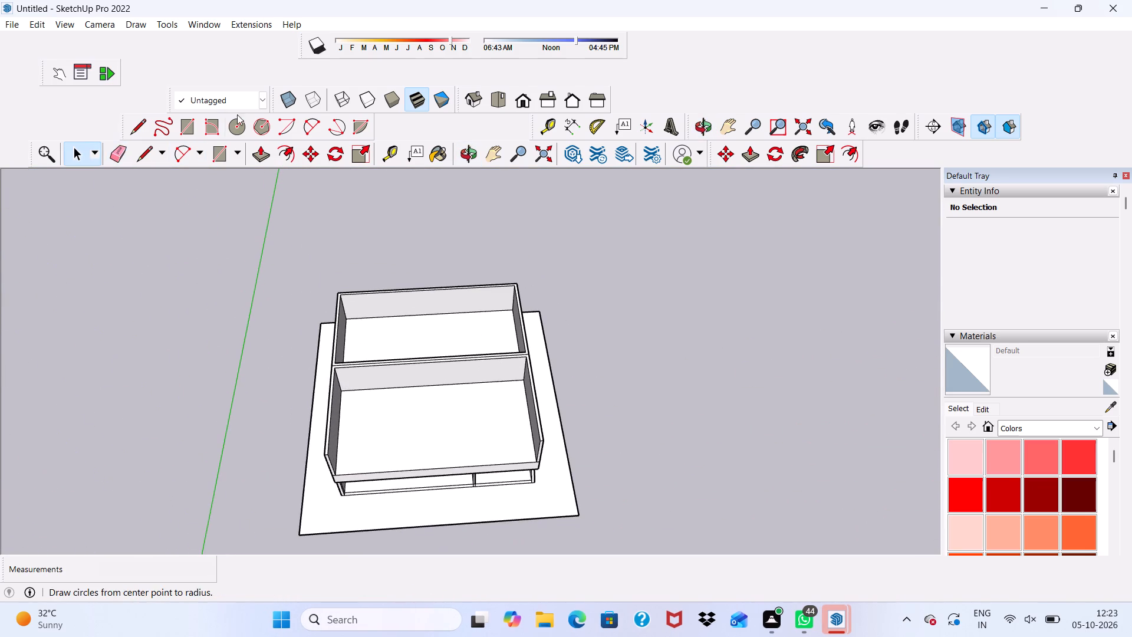
left_click(186, 122)
scroll(310, 244, "up", 9)
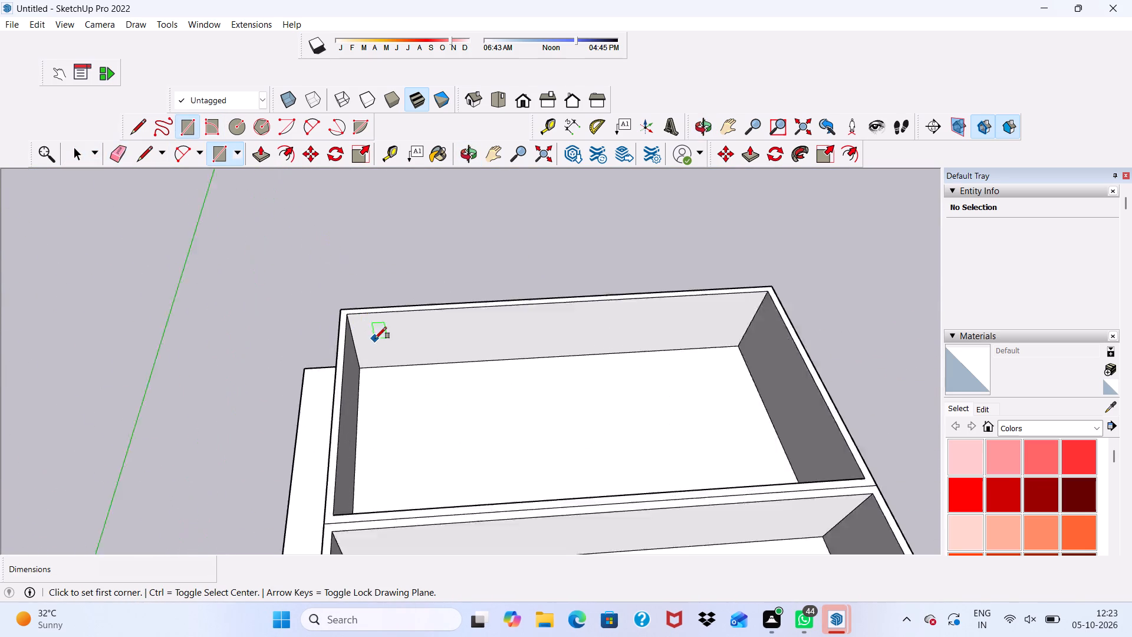
scroll(375, 339, "up", 9)
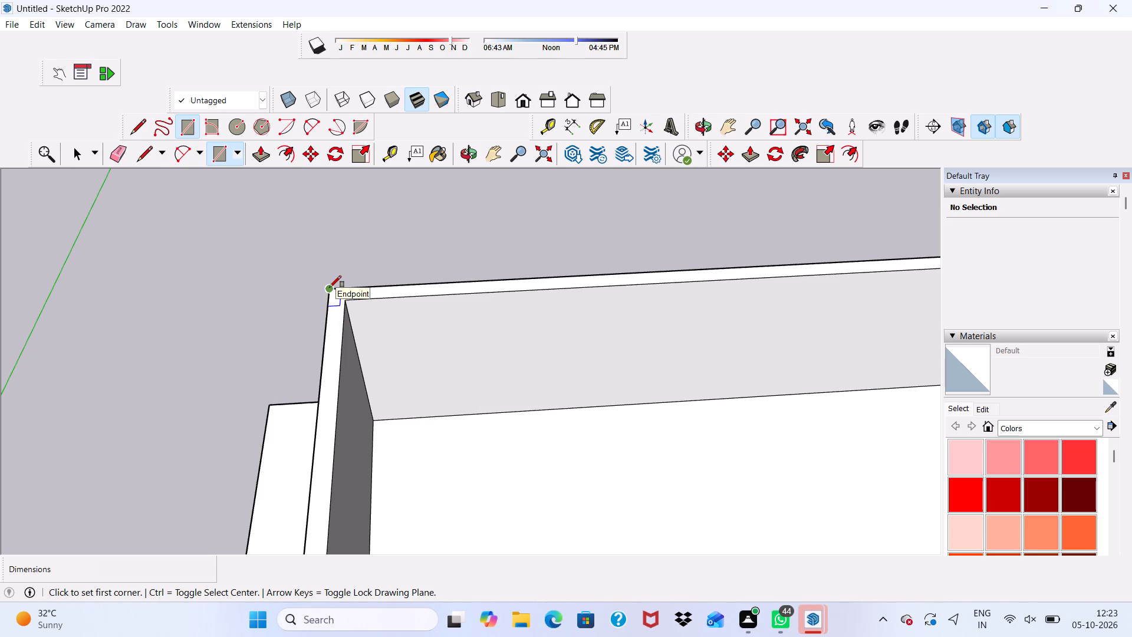
left_click(330, 287)
scroll(330, 287, "down", 1)
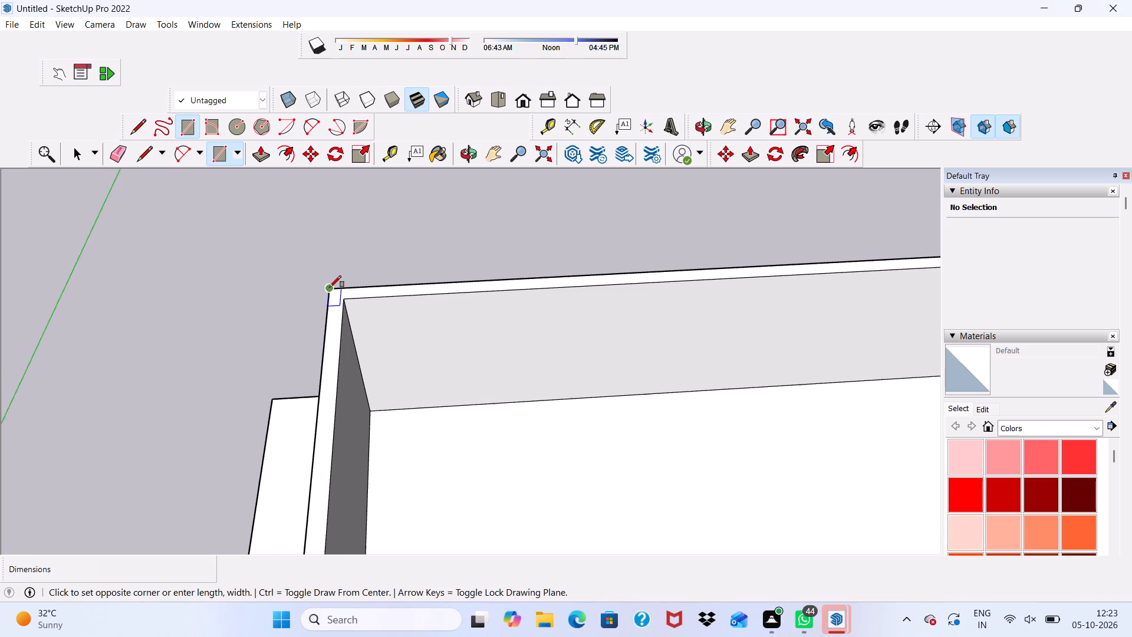
scroll(330, 287, "down", 3)
scroll(330, 287, "up", 1)
scroll(330, 287, "down", 20)
scroll(330, 287, "down", 4)
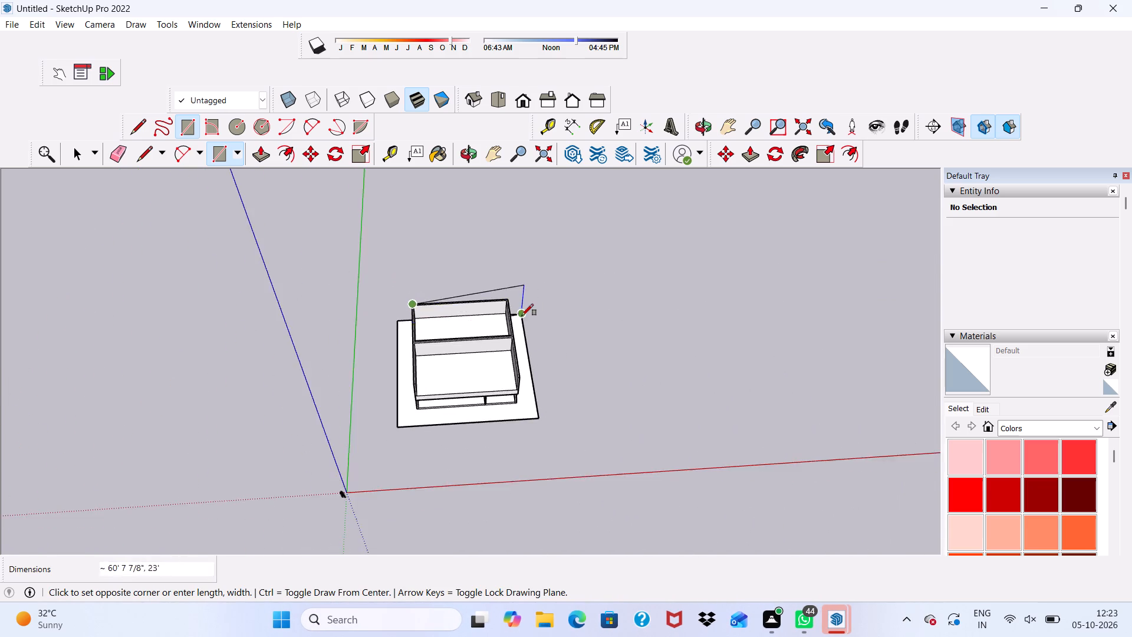
scroll(522, 316, "down", 2)
scroll(522, 316, "up", 1)
scroll(525, 320, "down", 1)
scroll(530, 327, "up", 1)
scroll(536, 331, "down", 1)
scroll(529, 360, "up", 13)
scroll(519, 369, "down", 1)
scroll(519, 369, "up", 6)
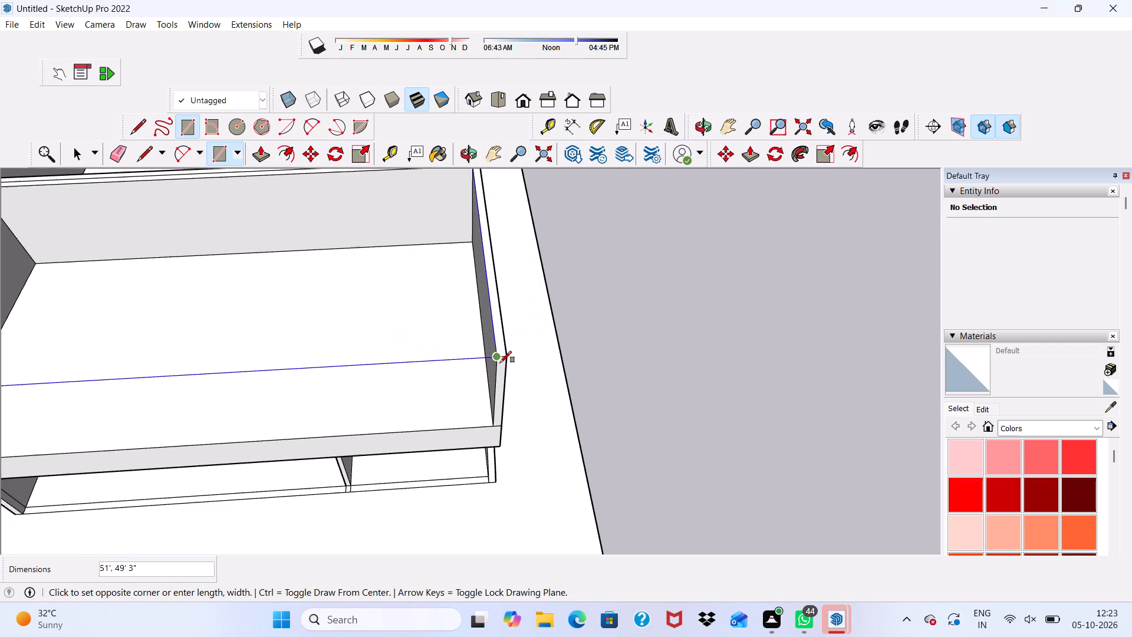
left_click(504, 359)
scroll(489, 339, "down", 3)
scroll(501, 344, "up", 1)
scroll(509, 344, "down", 5)
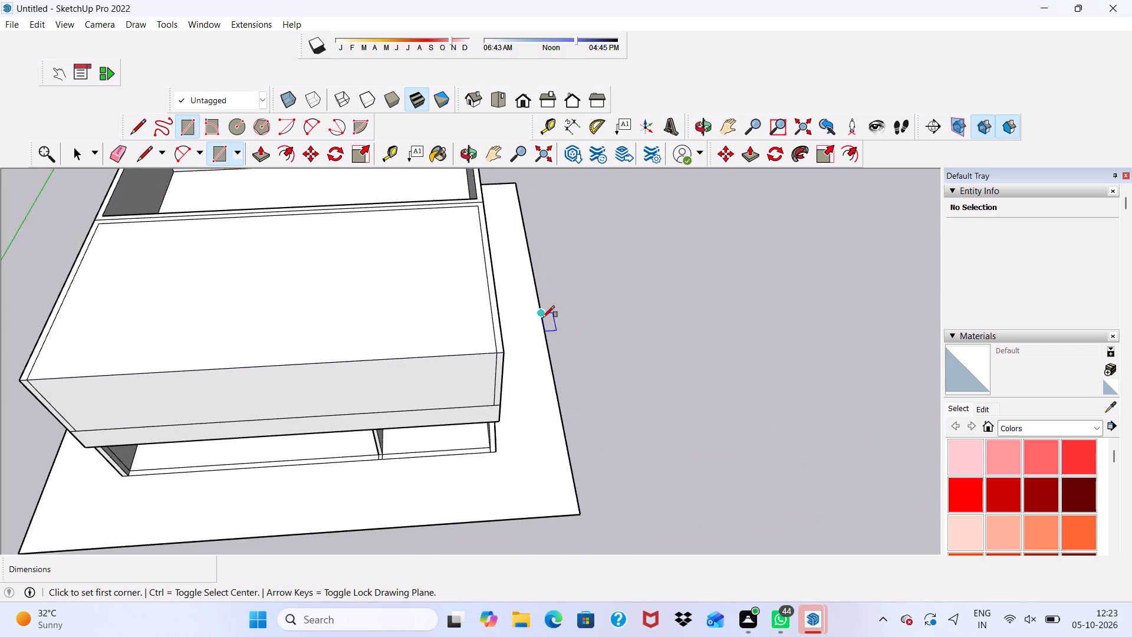
scroll(543, 317, "down", 2)
middle_click_drag(583, 344, 672, 318)
key("space")
Delete the vertical face closing the front opening of the upper floor, keeping the top face.
left_click(379, 333)
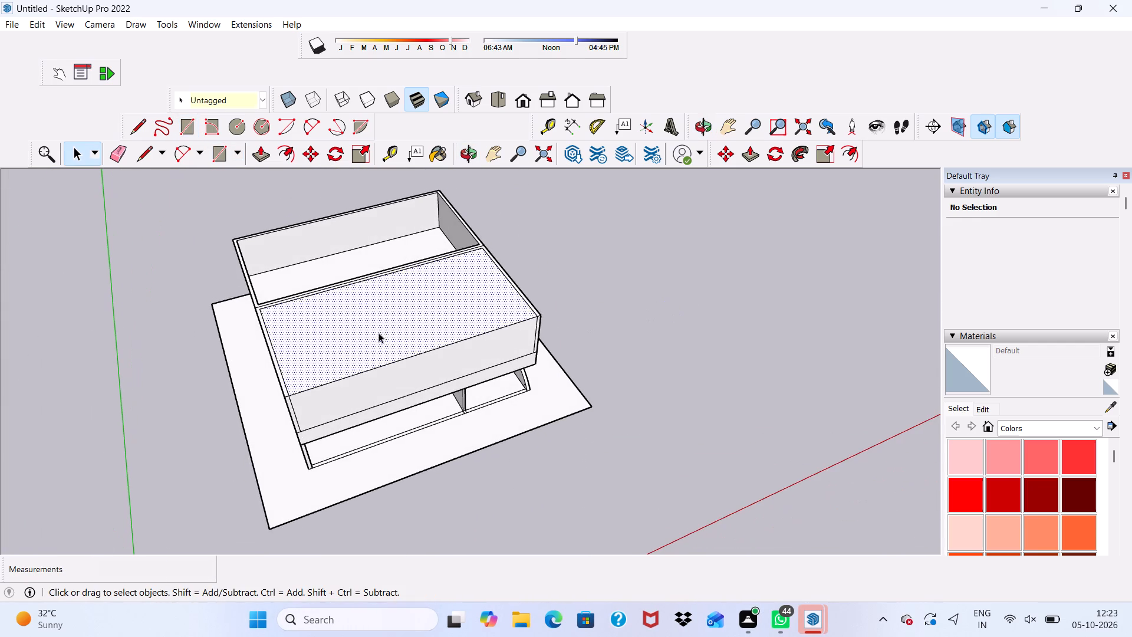
scroll(443, 357, "up", 1)
middle_click_drag(443, 357, 415, 310)
left_click(388, 341)
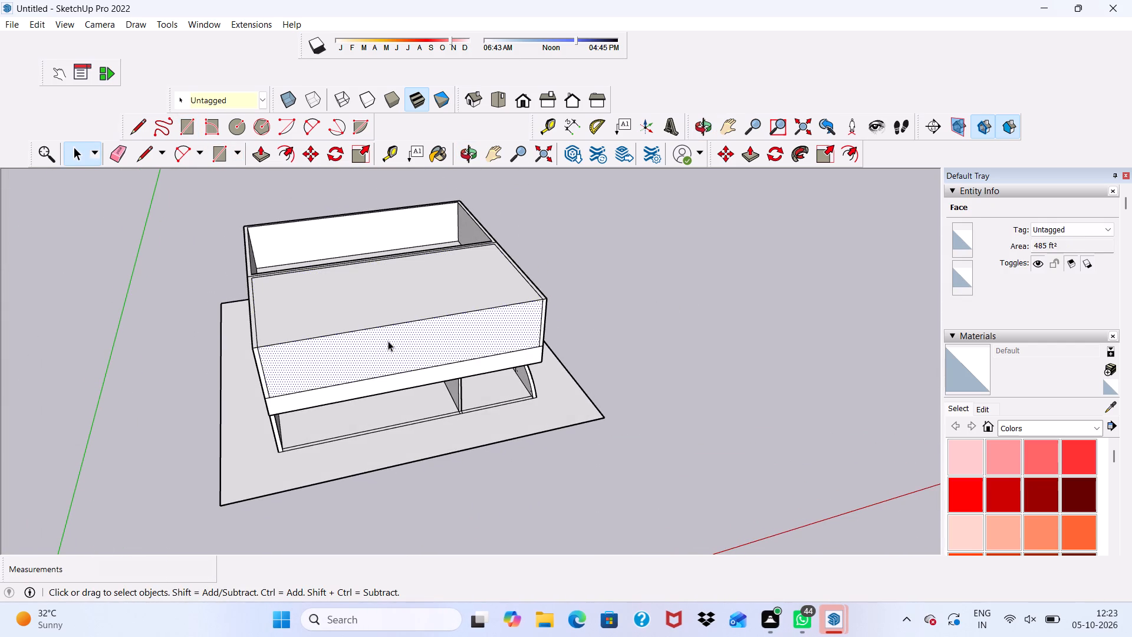
key("Delete")
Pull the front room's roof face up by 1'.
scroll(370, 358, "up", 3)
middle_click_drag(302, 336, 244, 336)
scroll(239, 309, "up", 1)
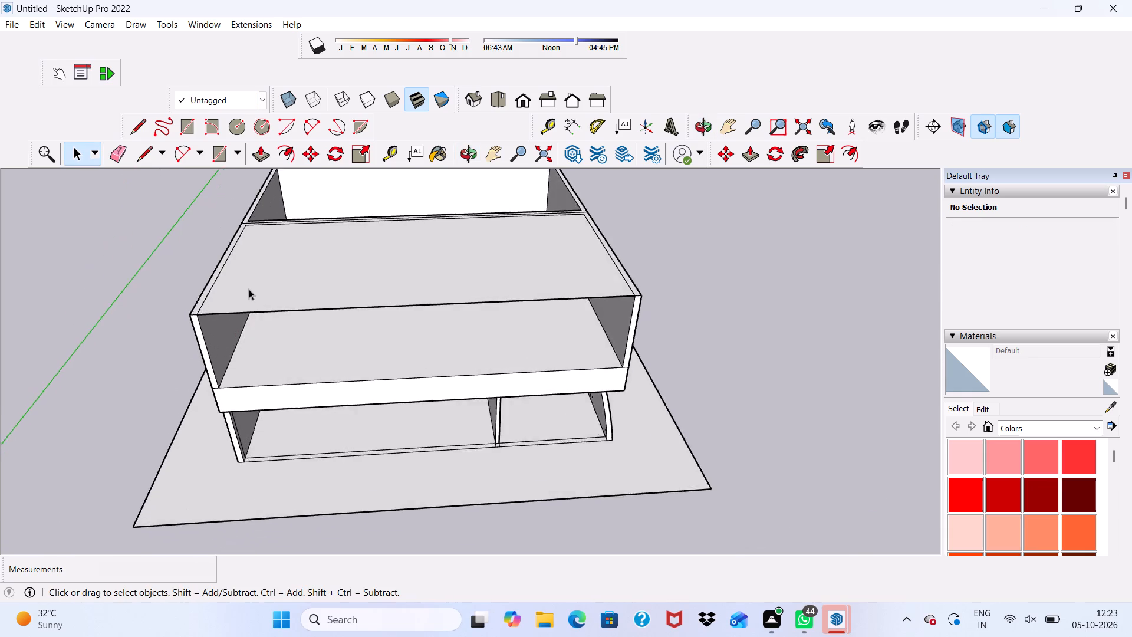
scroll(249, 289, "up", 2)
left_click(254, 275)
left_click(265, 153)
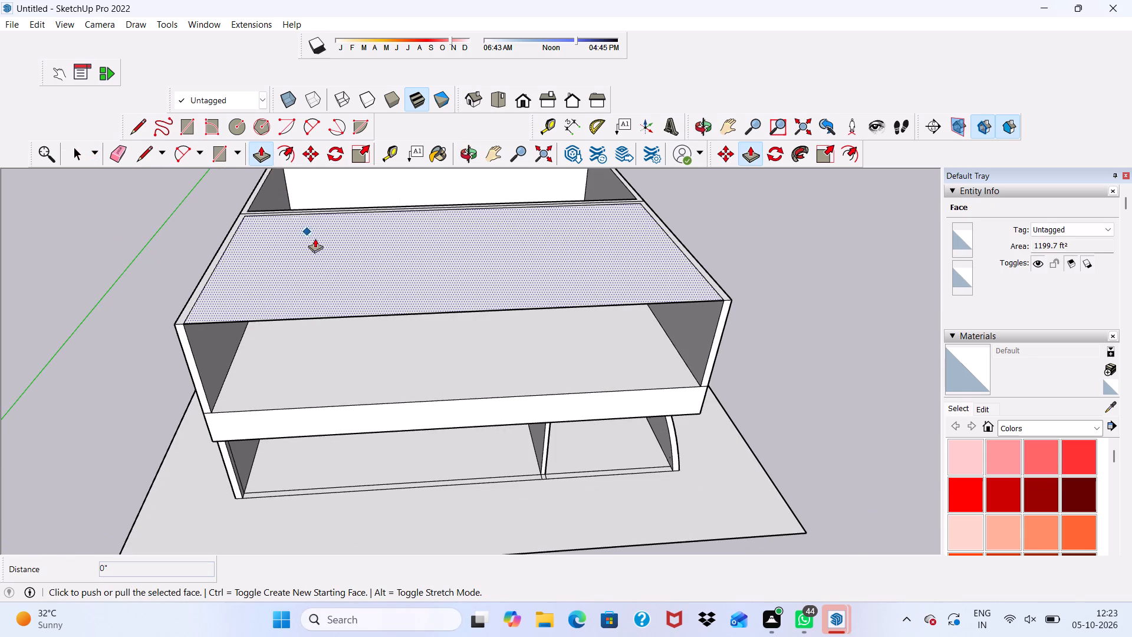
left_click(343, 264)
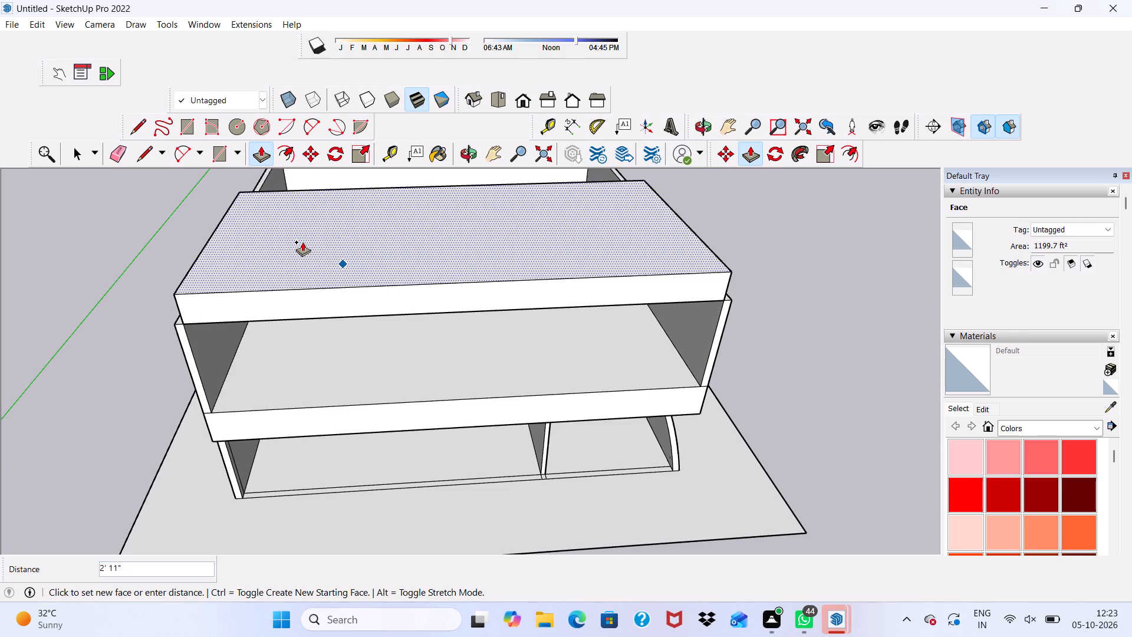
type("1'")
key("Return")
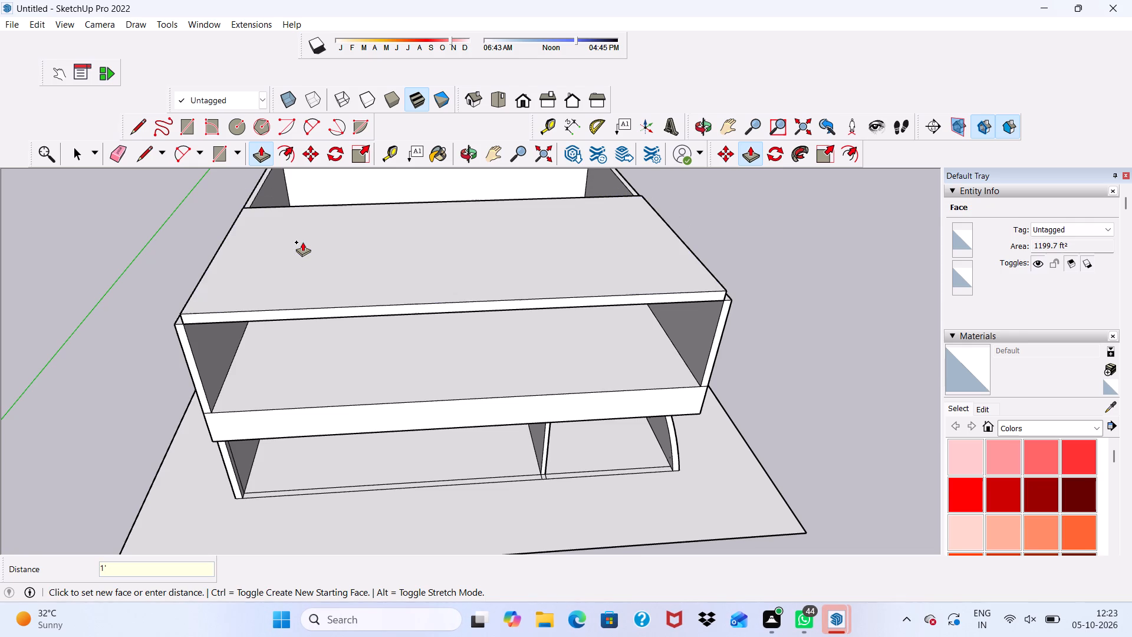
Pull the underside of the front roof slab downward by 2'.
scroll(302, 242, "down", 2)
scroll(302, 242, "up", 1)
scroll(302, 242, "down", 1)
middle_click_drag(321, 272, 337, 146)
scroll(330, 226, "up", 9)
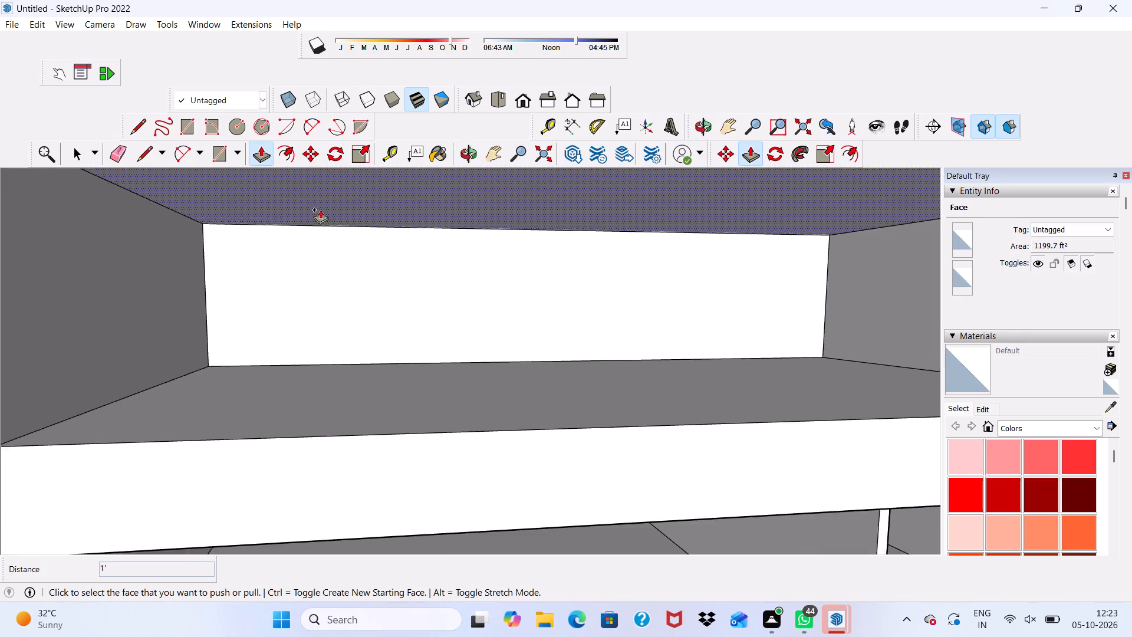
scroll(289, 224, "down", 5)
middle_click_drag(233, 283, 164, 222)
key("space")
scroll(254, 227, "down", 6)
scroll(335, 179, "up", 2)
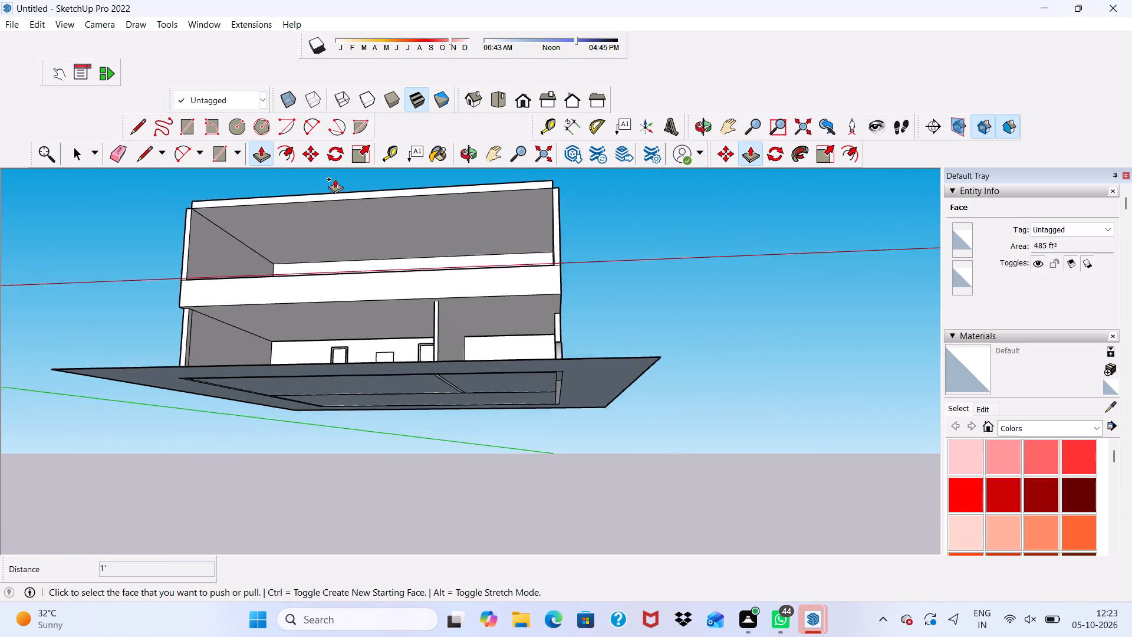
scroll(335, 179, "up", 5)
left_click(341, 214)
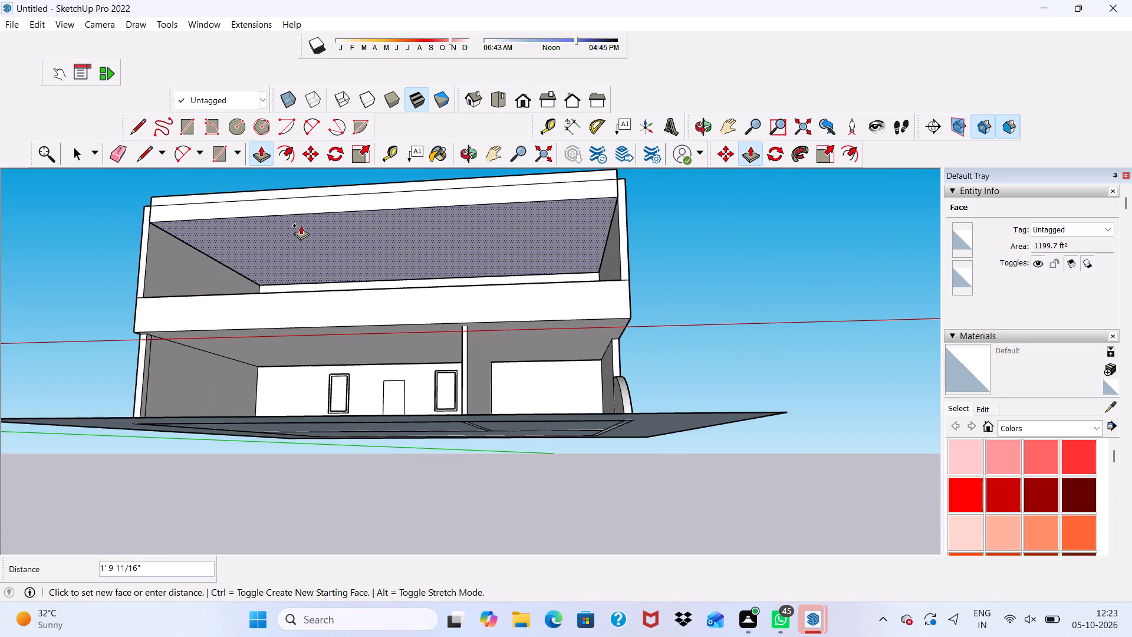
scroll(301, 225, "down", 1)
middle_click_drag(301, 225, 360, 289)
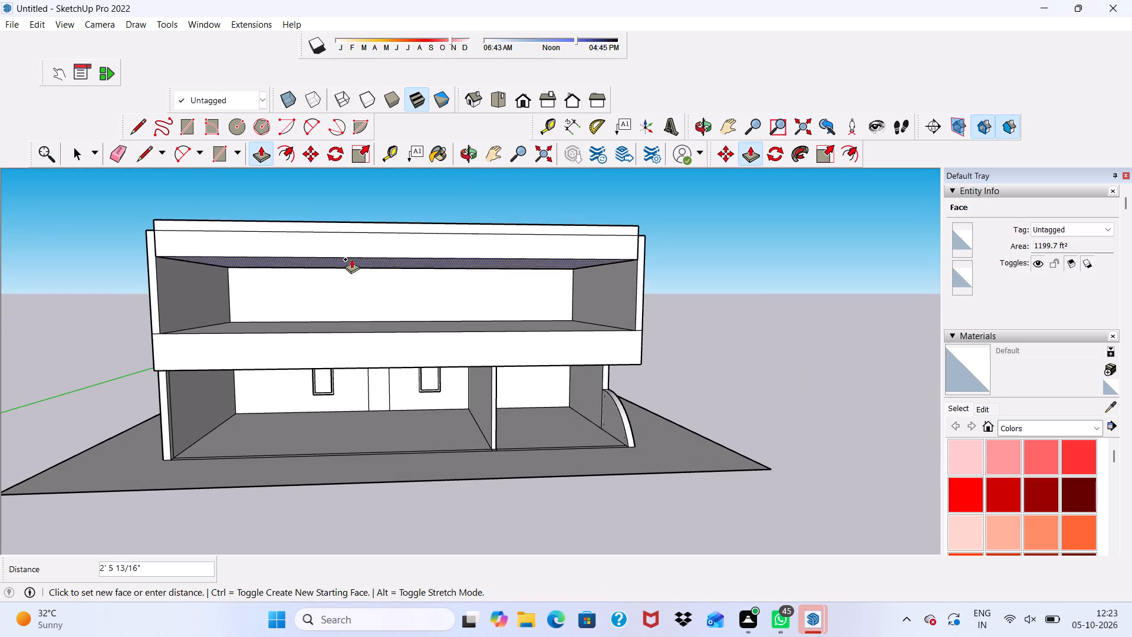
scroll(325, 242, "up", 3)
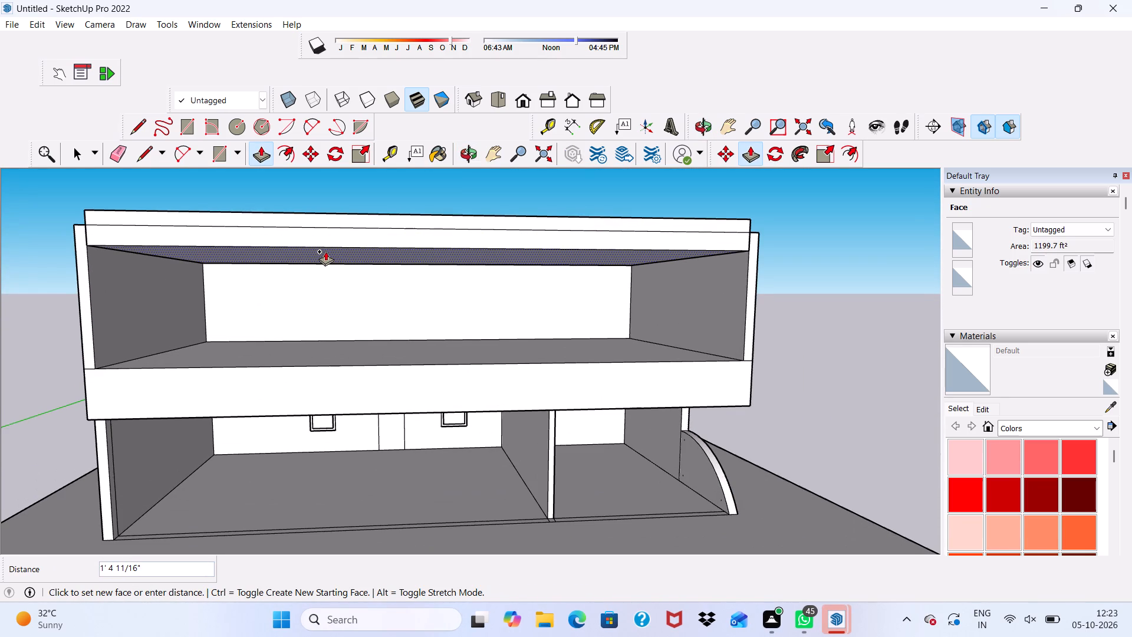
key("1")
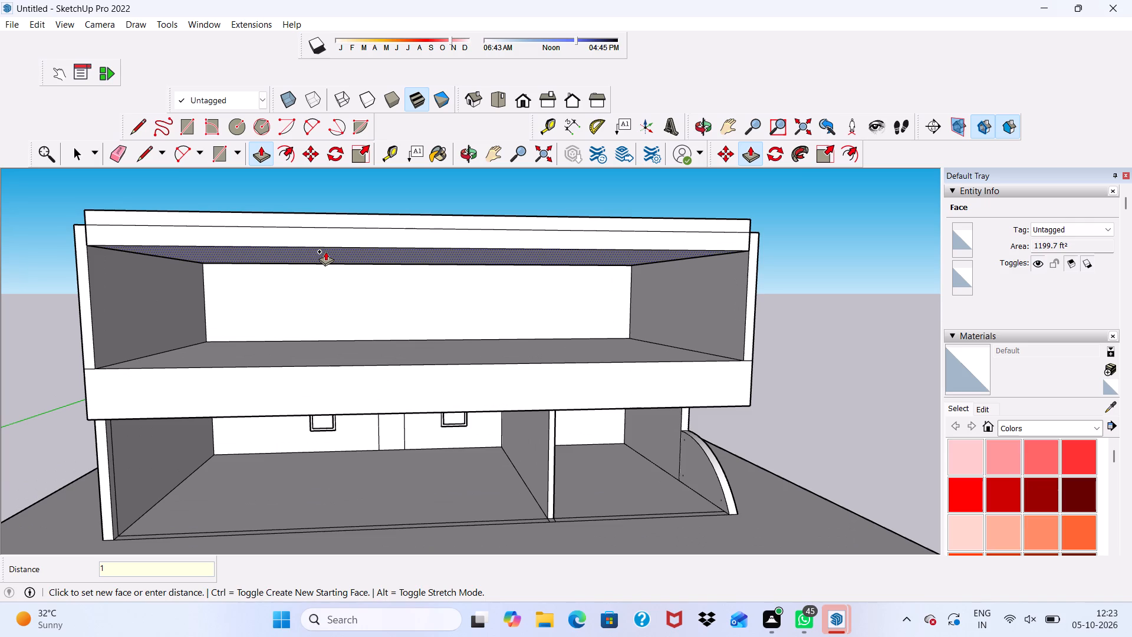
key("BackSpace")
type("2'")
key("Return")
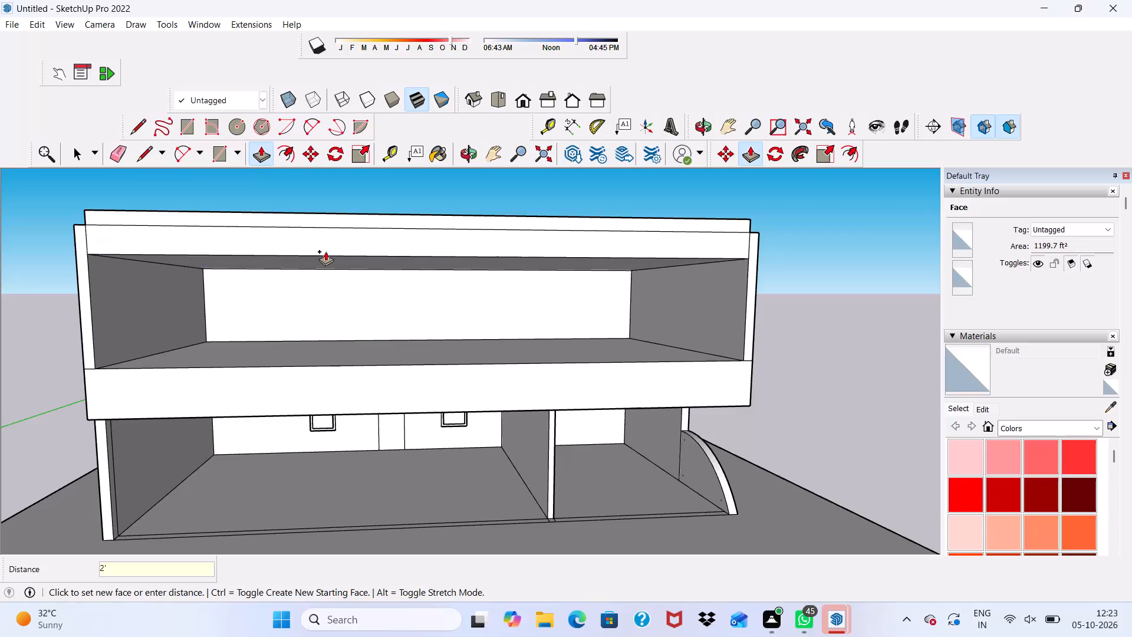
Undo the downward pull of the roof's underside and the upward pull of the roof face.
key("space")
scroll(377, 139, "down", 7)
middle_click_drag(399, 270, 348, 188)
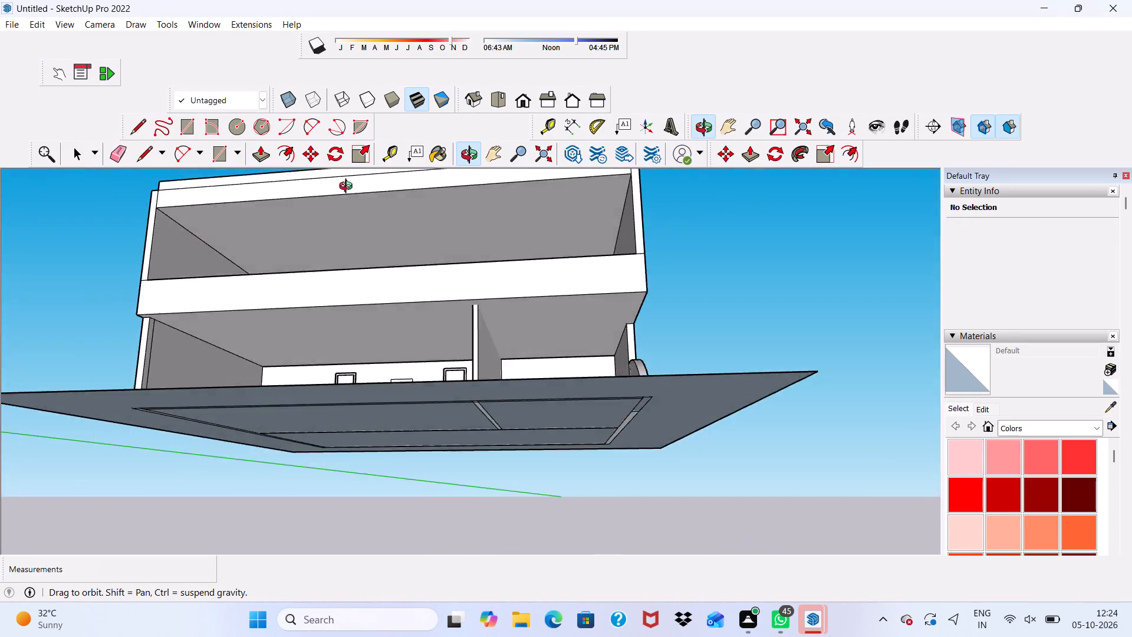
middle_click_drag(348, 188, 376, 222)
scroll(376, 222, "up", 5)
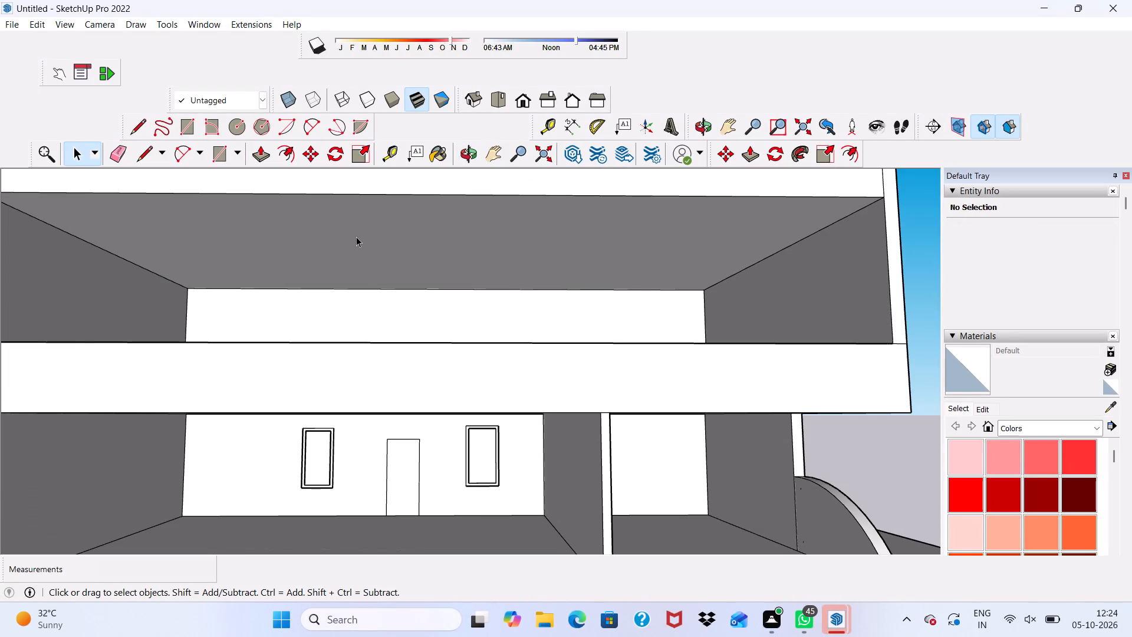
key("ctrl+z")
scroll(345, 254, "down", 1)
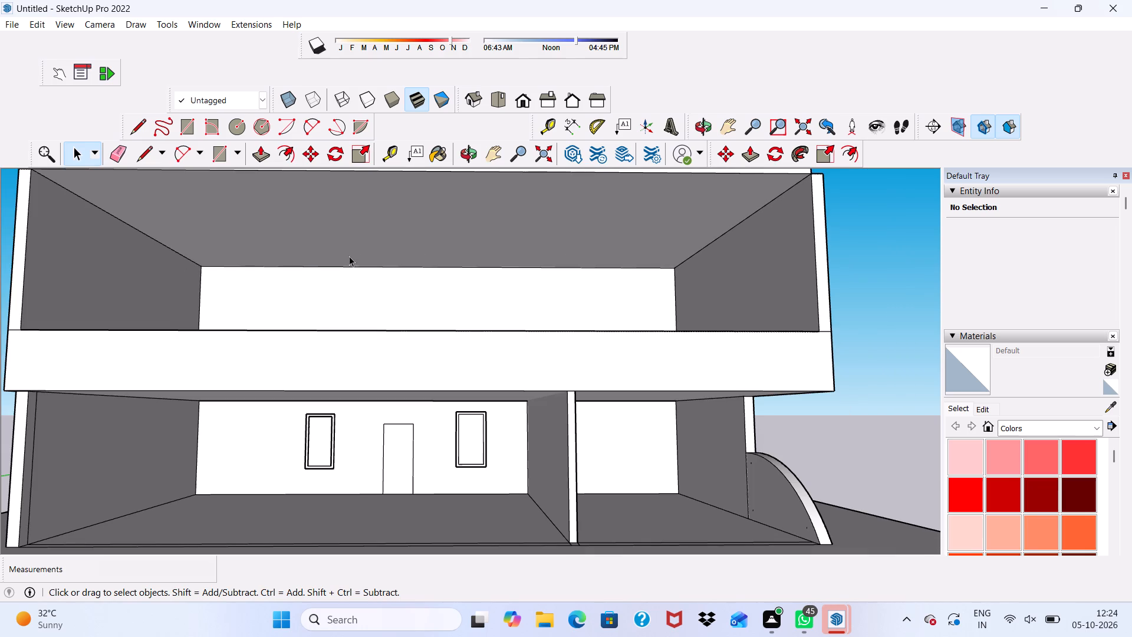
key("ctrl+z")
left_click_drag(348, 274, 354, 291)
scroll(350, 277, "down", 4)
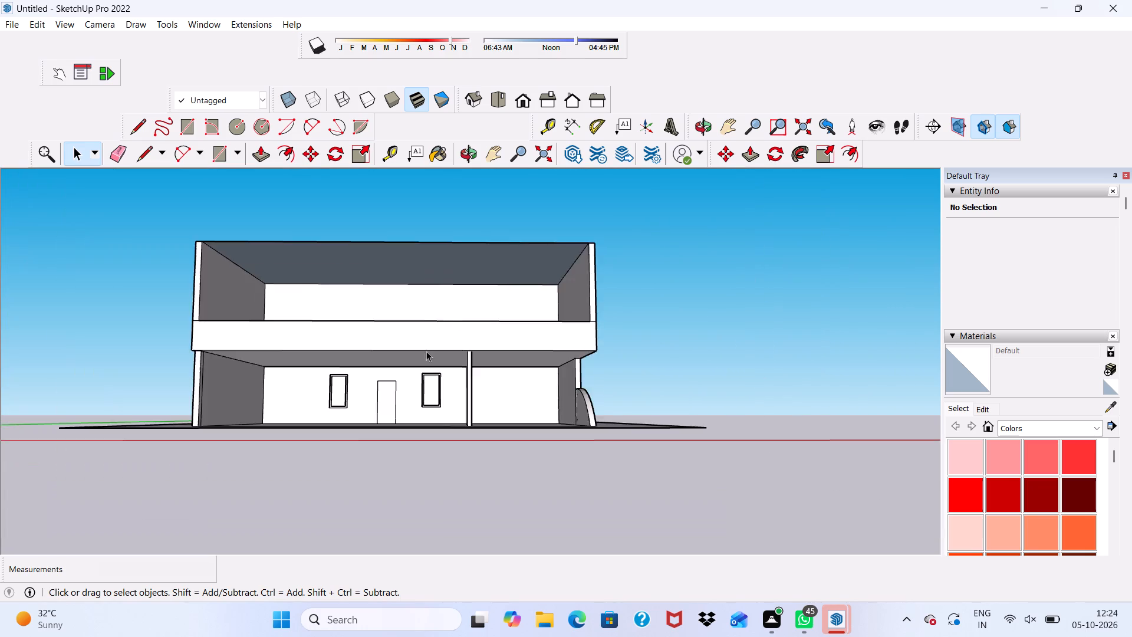
Select the roof face over the front room and pull it up by 1' to form the slab.
scroll(426, 351, "down", 7)
middle_click_drag(408, 297, 449, 420)
key("space")
left_click(413, 303)
middle_click_drag(397, 317, 275, 429)
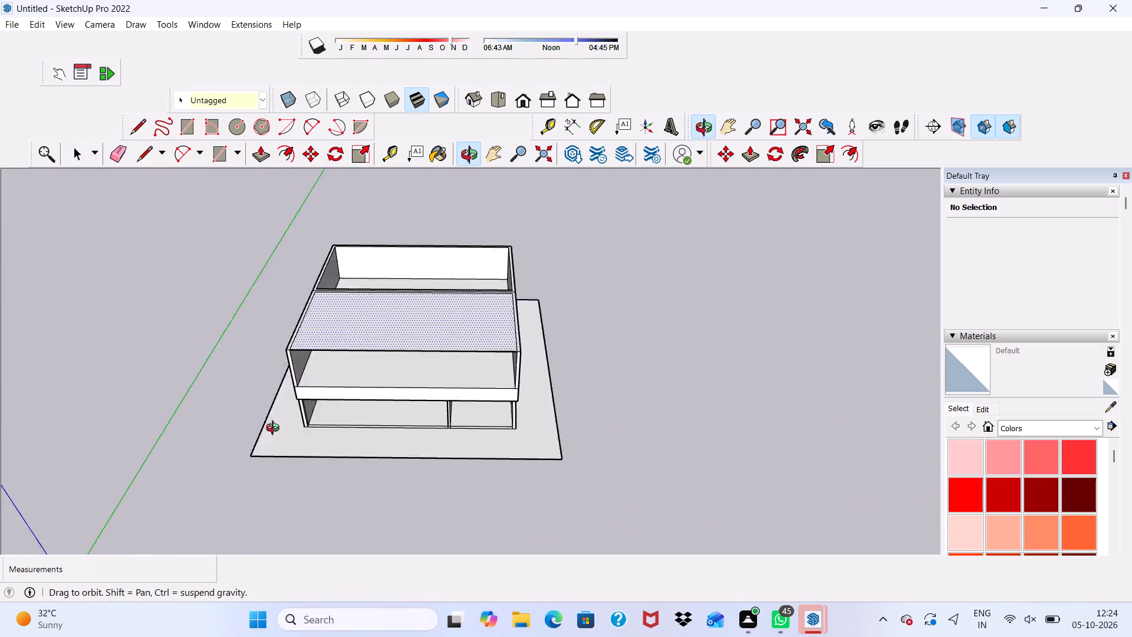
middle_click_drag(275, 429, 223, 465)
scroll(338, 108, "up", 5)
left_click(265, 154)
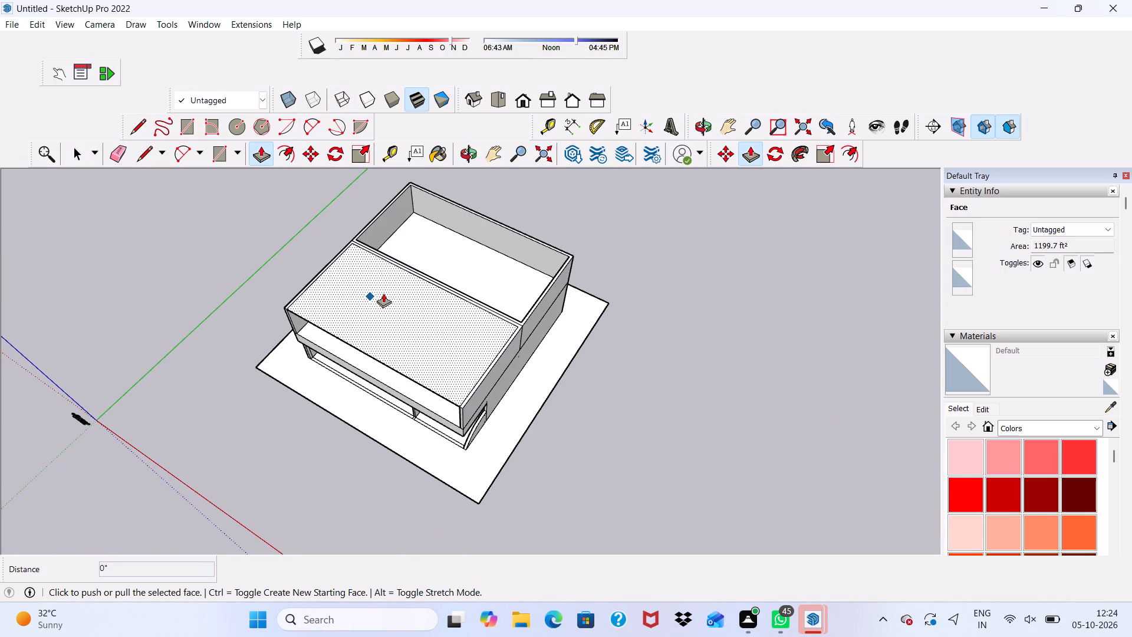
left_click(379, 310)
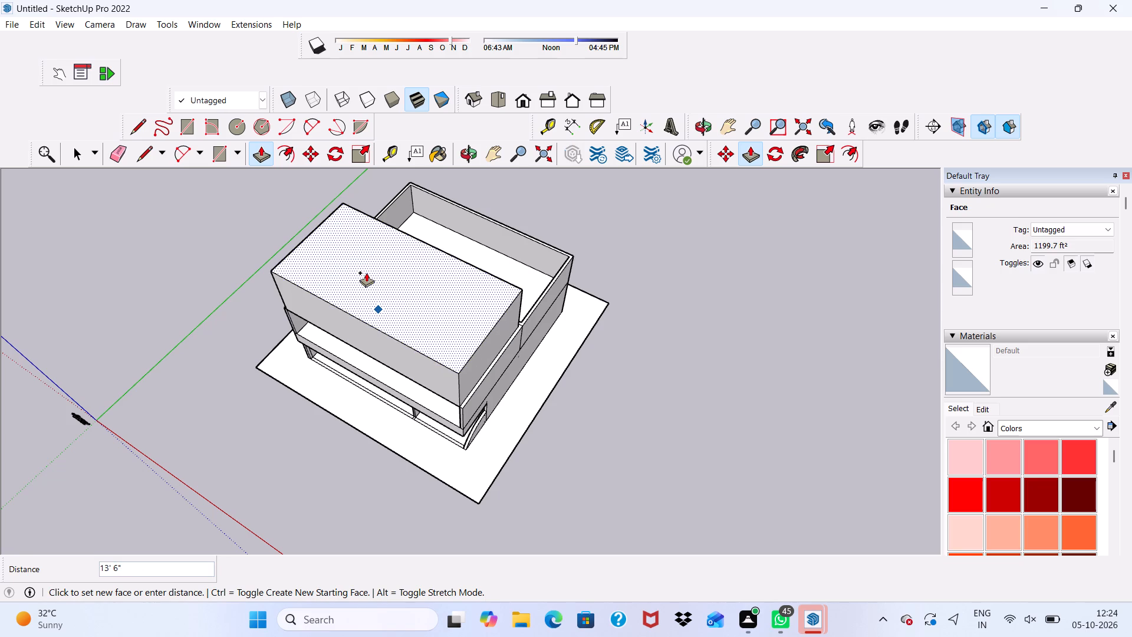
type("1'")
key("Return")
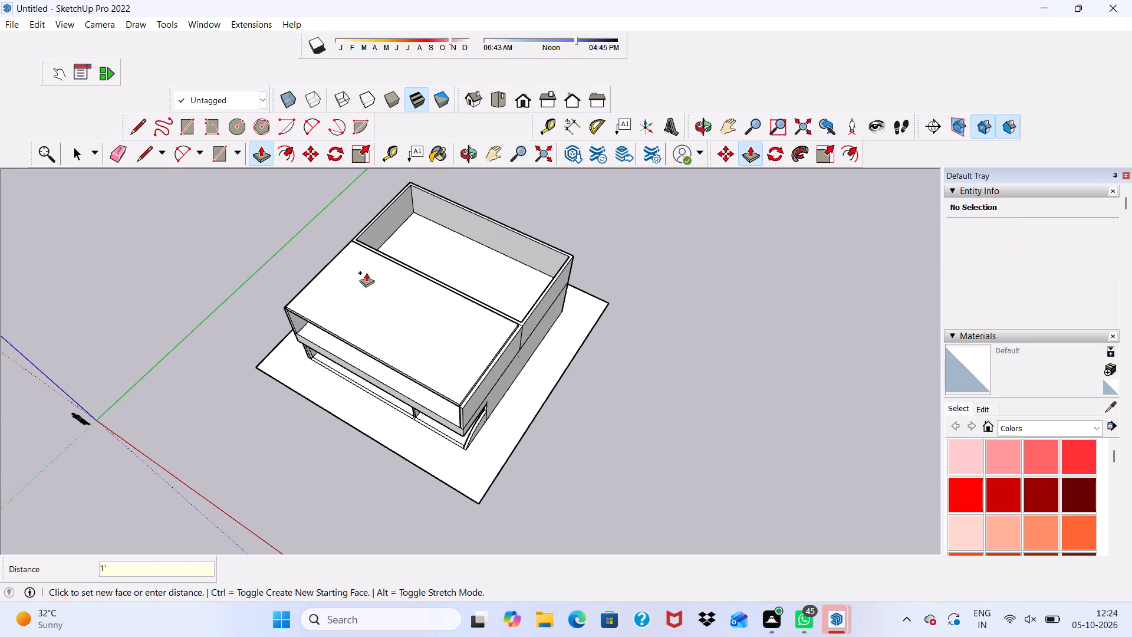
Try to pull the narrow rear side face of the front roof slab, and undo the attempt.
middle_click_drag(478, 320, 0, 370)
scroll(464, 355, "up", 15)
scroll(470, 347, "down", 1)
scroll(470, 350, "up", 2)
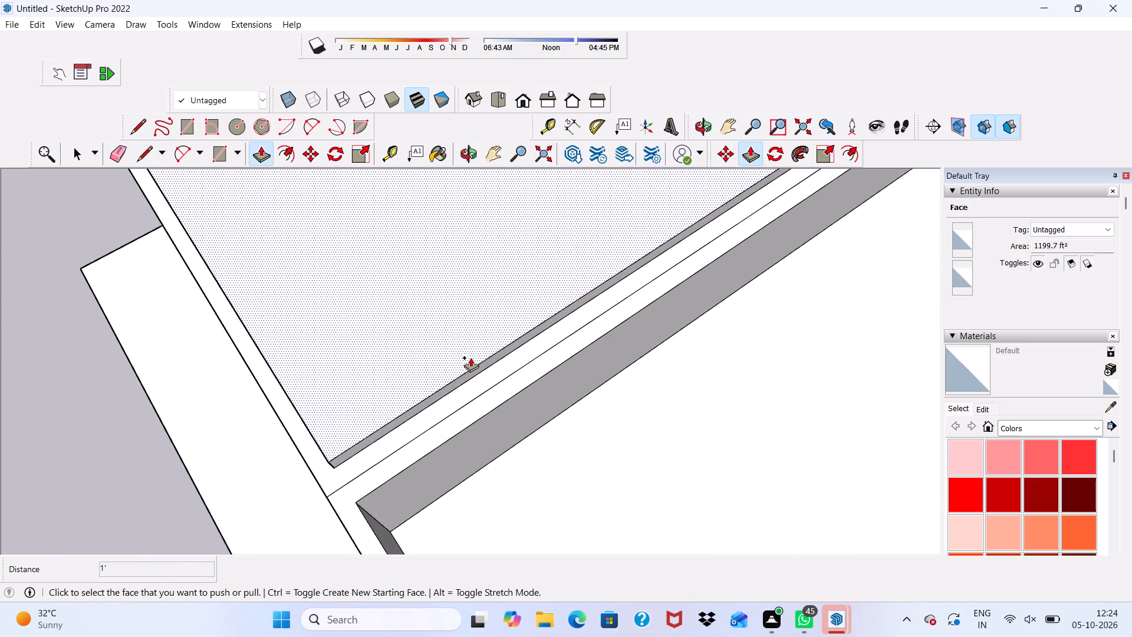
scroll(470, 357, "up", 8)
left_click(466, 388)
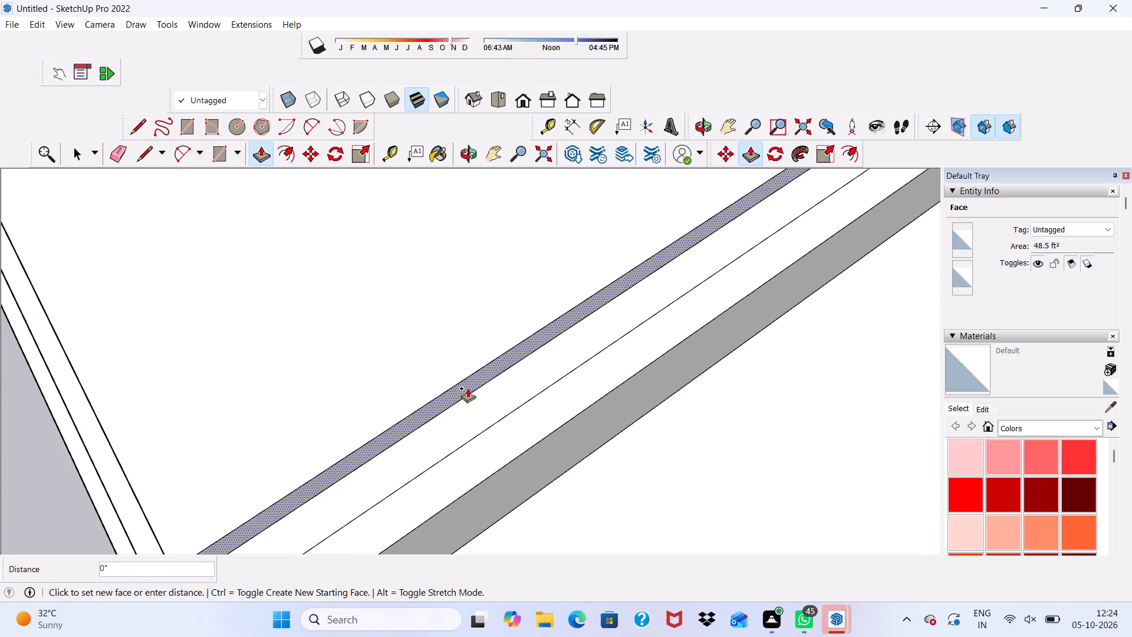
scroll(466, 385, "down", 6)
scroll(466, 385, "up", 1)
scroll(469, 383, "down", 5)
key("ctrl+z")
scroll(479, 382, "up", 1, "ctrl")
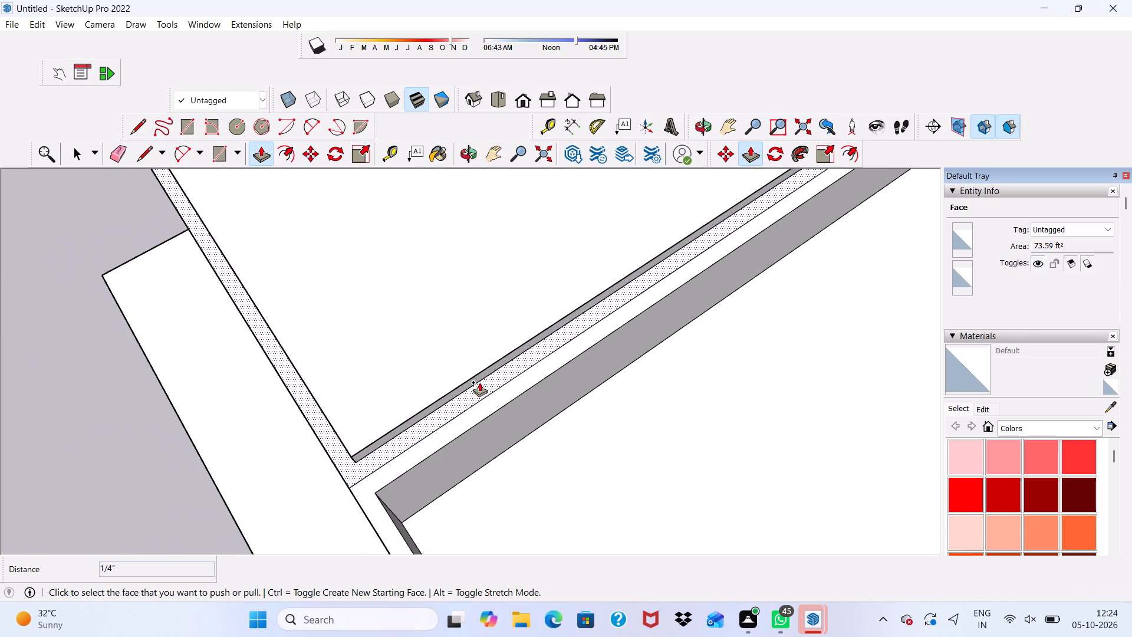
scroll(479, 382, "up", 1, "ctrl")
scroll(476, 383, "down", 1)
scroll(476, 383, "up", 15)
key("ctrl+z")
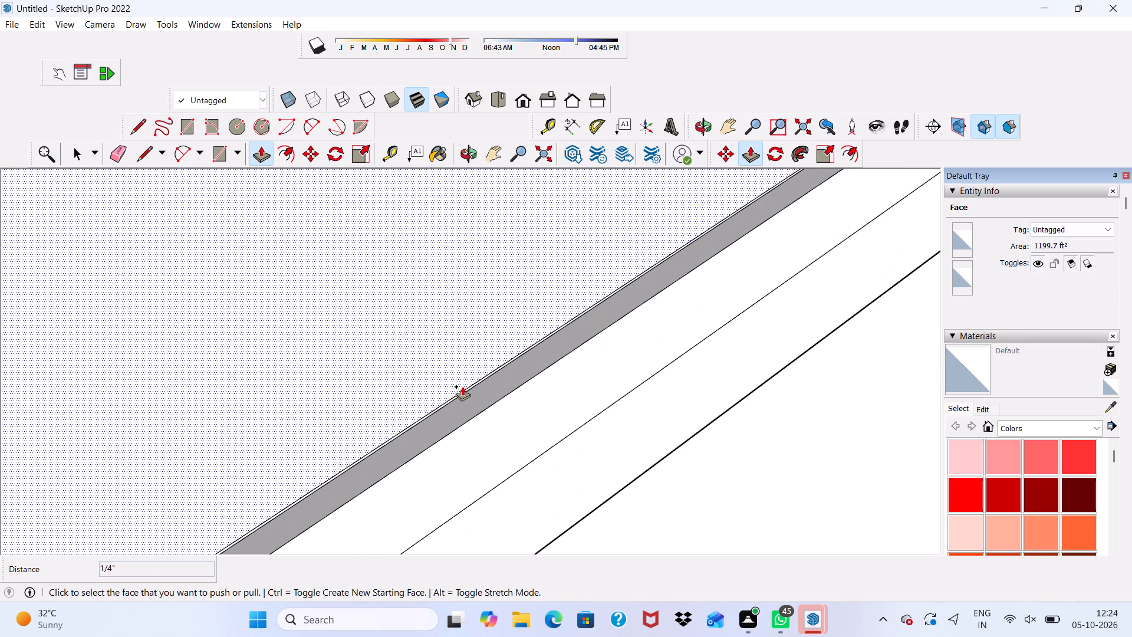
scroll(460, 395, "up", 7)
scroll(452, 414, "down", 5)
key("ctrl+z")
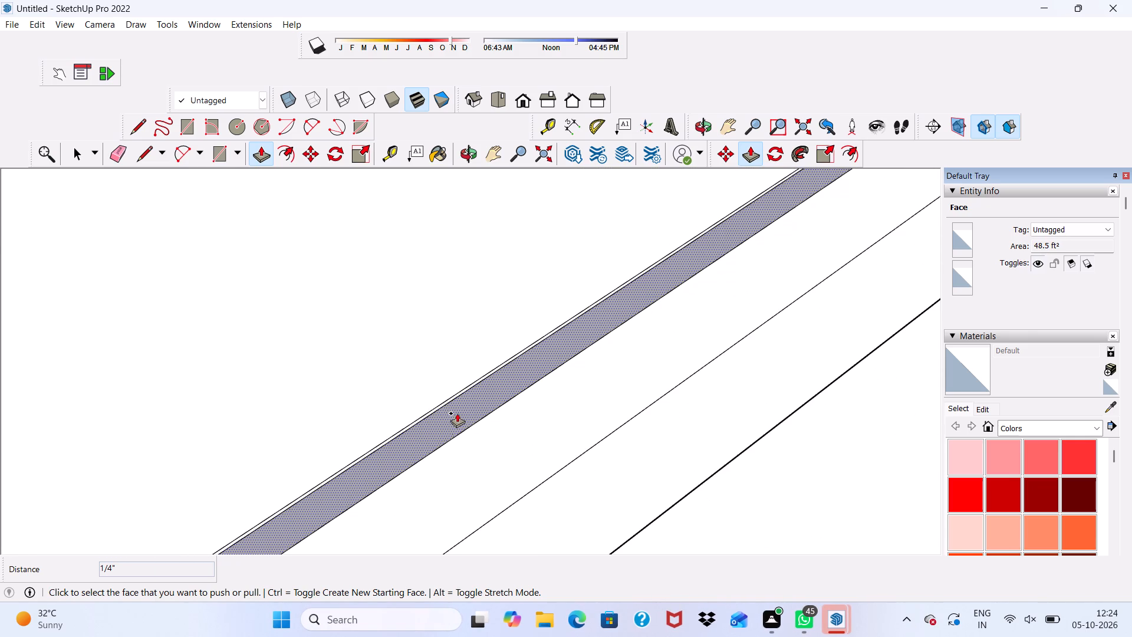
Pull the narrow rear side face of the front roof slab back about 26' 3" over the rear part of the house.
scroll(452, 413, "up", 3)
left_click(444, 416)
scroll(444, 416, "down", 5)
scroll(493, 405, "down", 6)
scroll(590, 419, "down", 3)
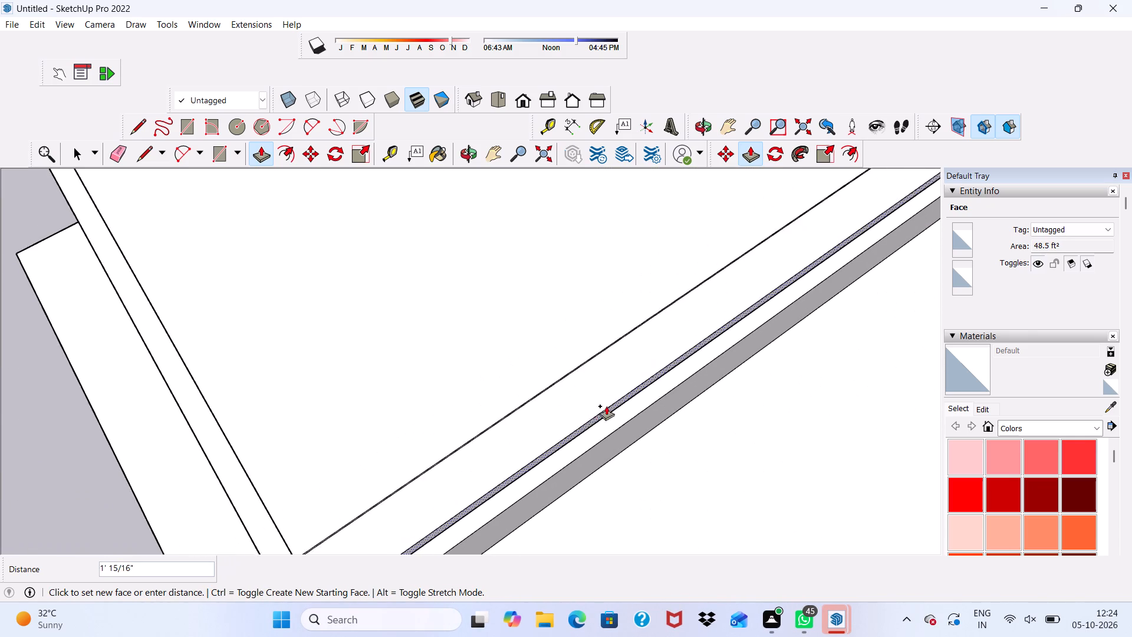
scroll(606, 406, "down", 5)
scroll(596, 382, "up", 1)
scroll(596, 382, "down", 12)
scroll(625, 383, "down", 11)
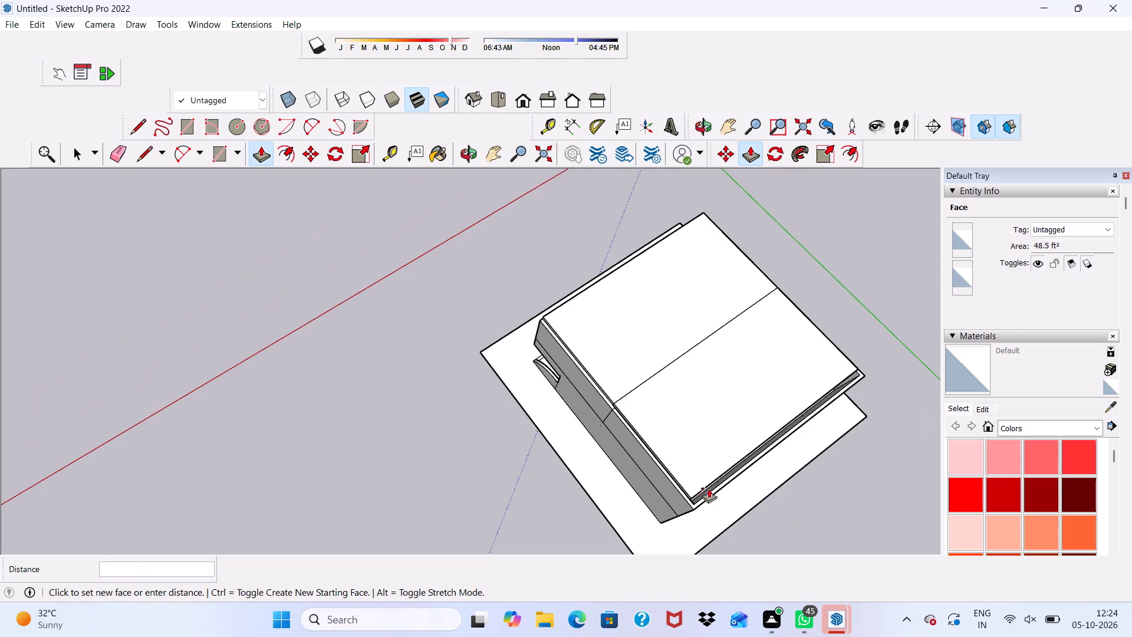
middle_click_drag(709, 488, 525, 300)
scroll(576, 457, "up", 5)
scroll(516, 492, "up", 4)
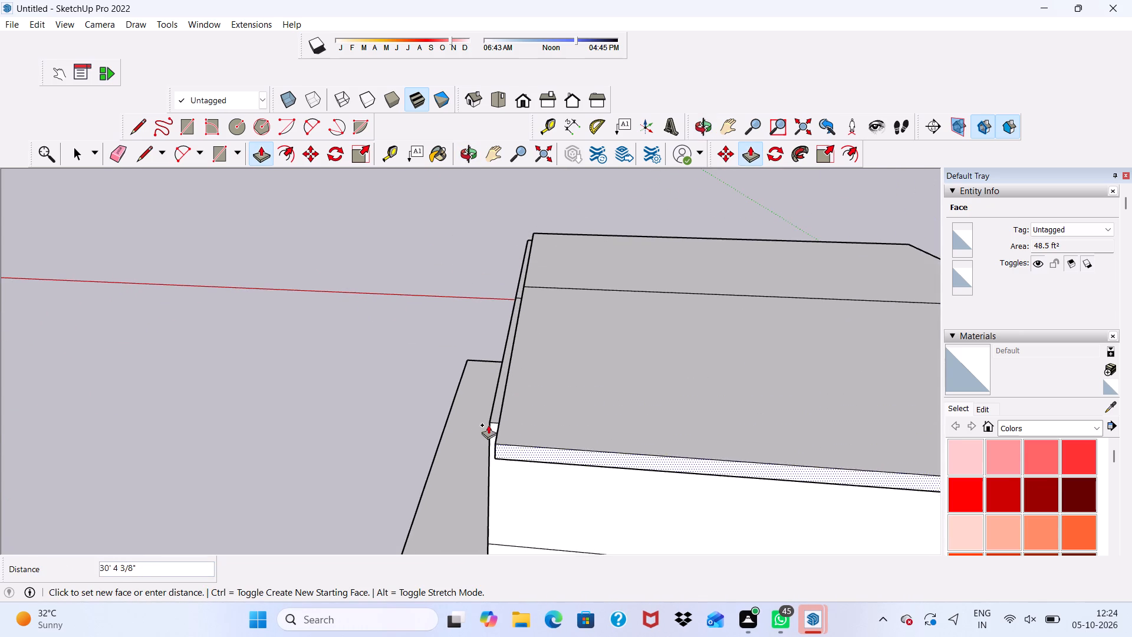
left_click(486, 422)
Pull the rear and front roof slabs' side faces out 9" to the outer wall face on the house's right-hand side.
middle_click_drag(456, 418, 690, 416)
scroll(670, 305, "up", 3)
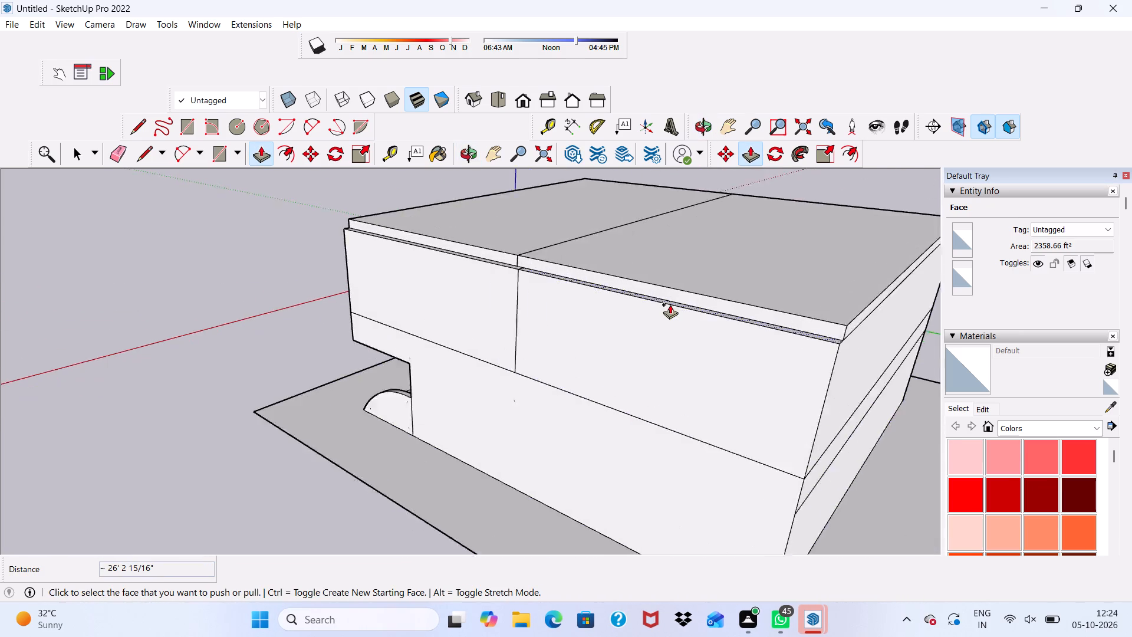
scroll(670, 304, "up", 10)
left_click(667, 290)
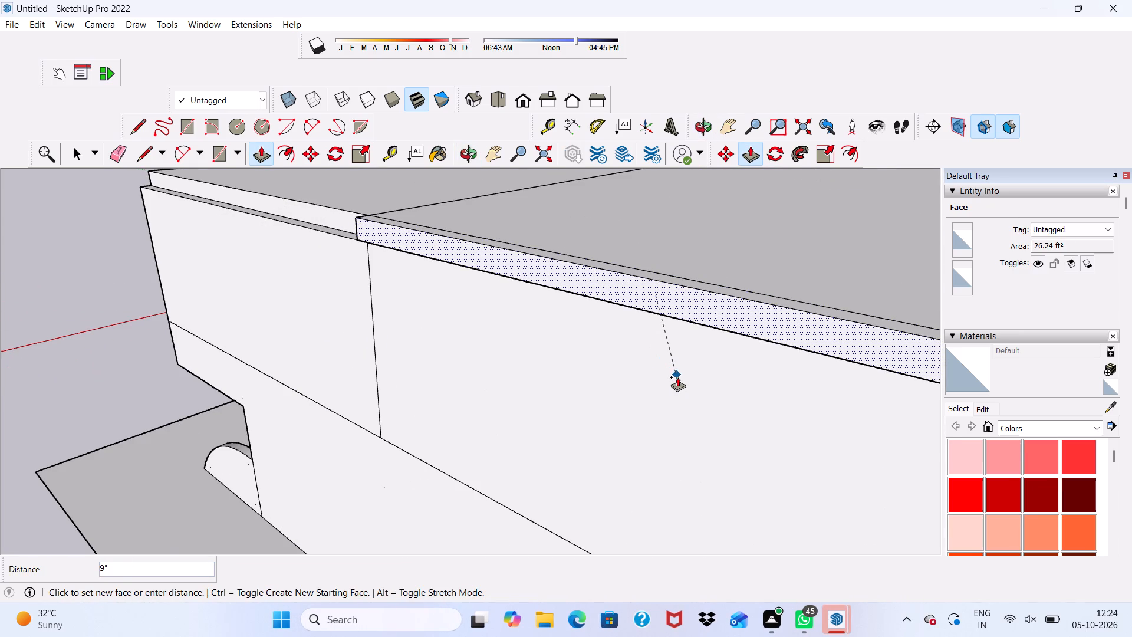
left_click(677, 377)
scroll(324, 275, "up", 3)
middle_click_drag(338, 235, 510, 282)
scroll(512, 282, "up", 3)
left_click(512, 281)
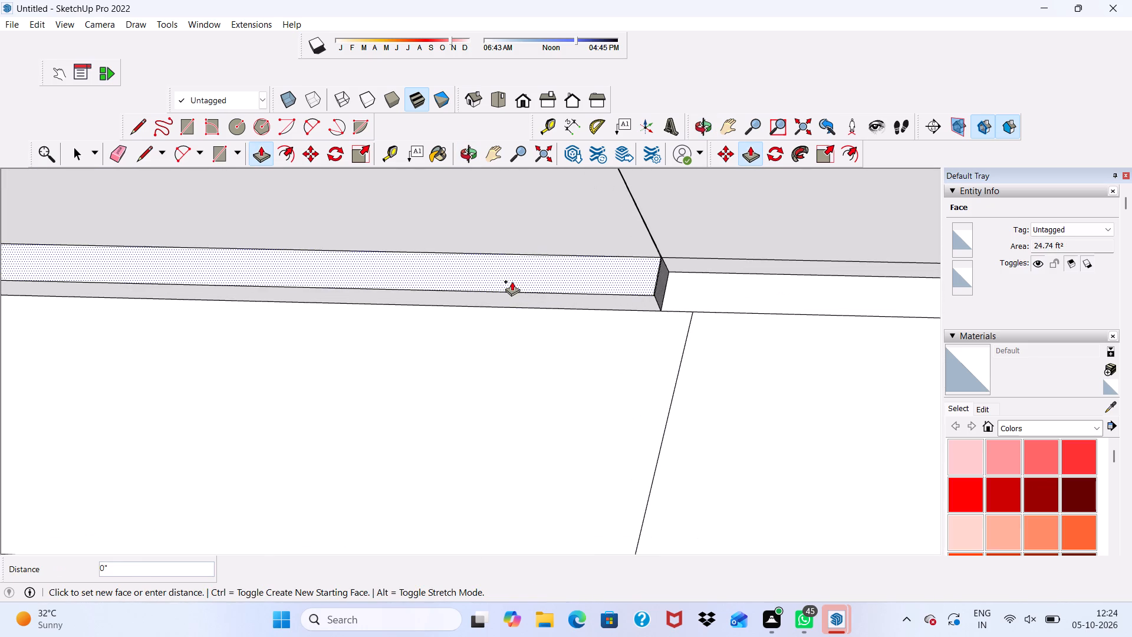
left_click(732, 328)
scroll(534, 301, "down", 8)
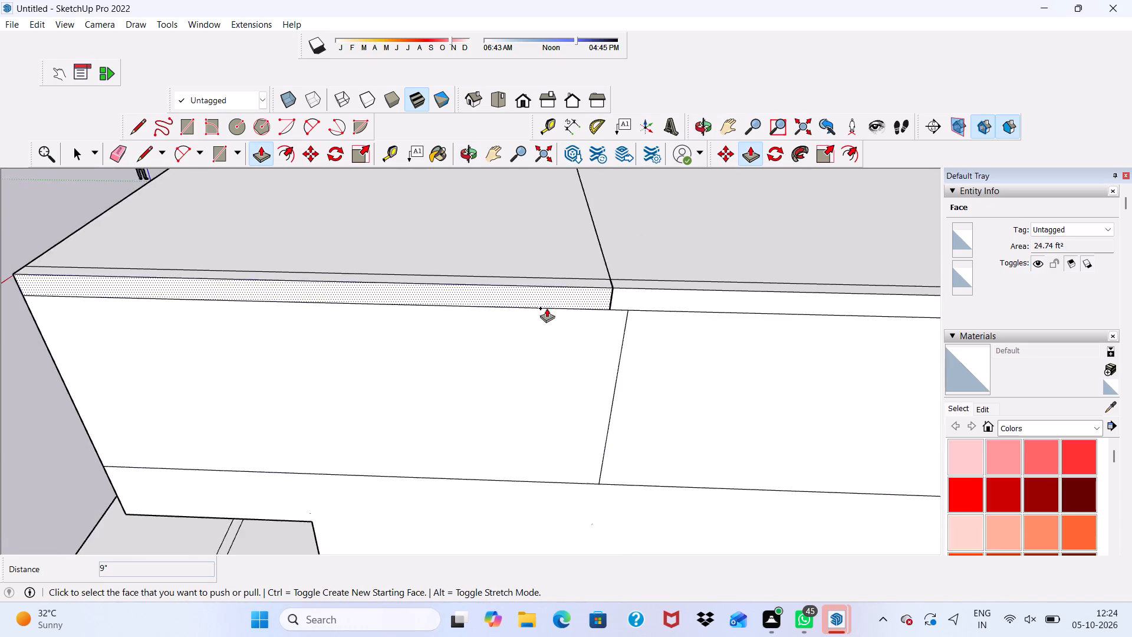
Pull the front and rear roof slabs' side faces out 9" to the outer wall face on the house's left-hand side.
scroll(547, 308, "down", 8)
scroll(286, 319, "up", 1)
scroll(291, 321, "down", 1)
middle_click_drag(302, 326, 700, 309)
scroll(510, 284, "up", 1)
middle_click_drag(157, 291, 278, 295)
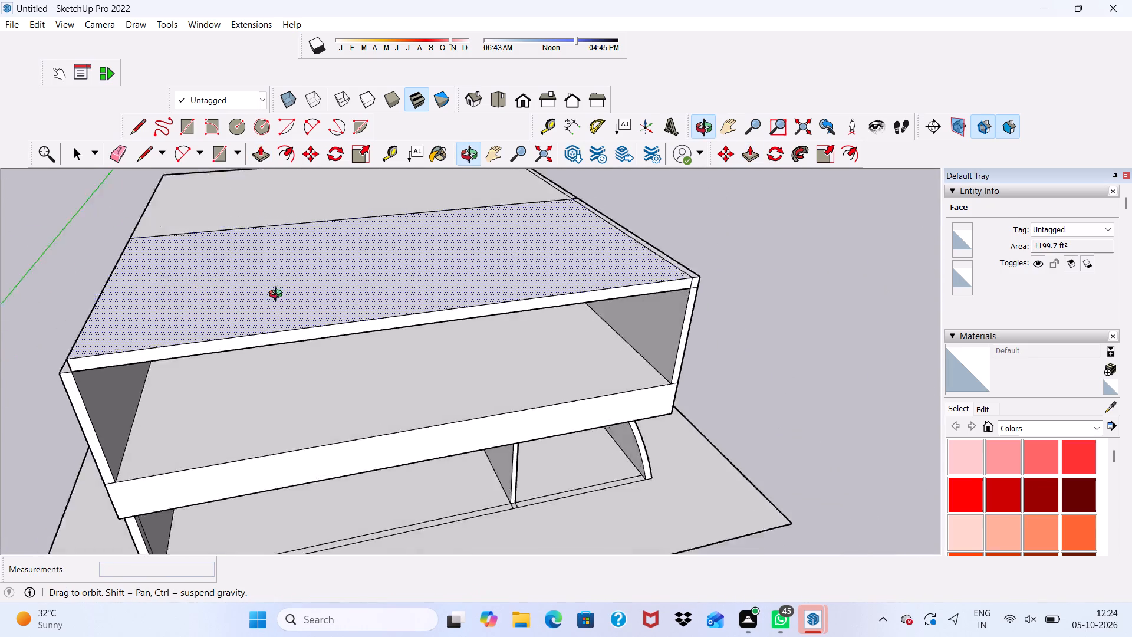
middle_click_drag(278, 295, 465, 255)
scroll(398, 327, "up", 5)
left_click(401, 323)
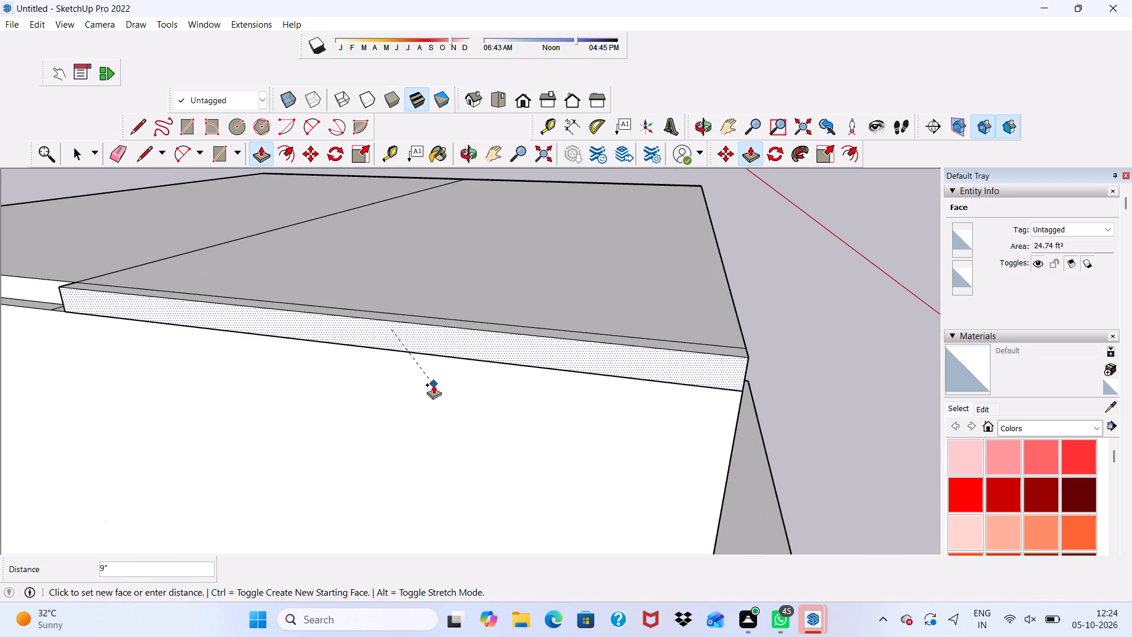
left_click(433, 385)
scroll(166, 307, "up", 1)
scroll(175, 288, "down", 12)
scroll(139, 297, "up", 13)
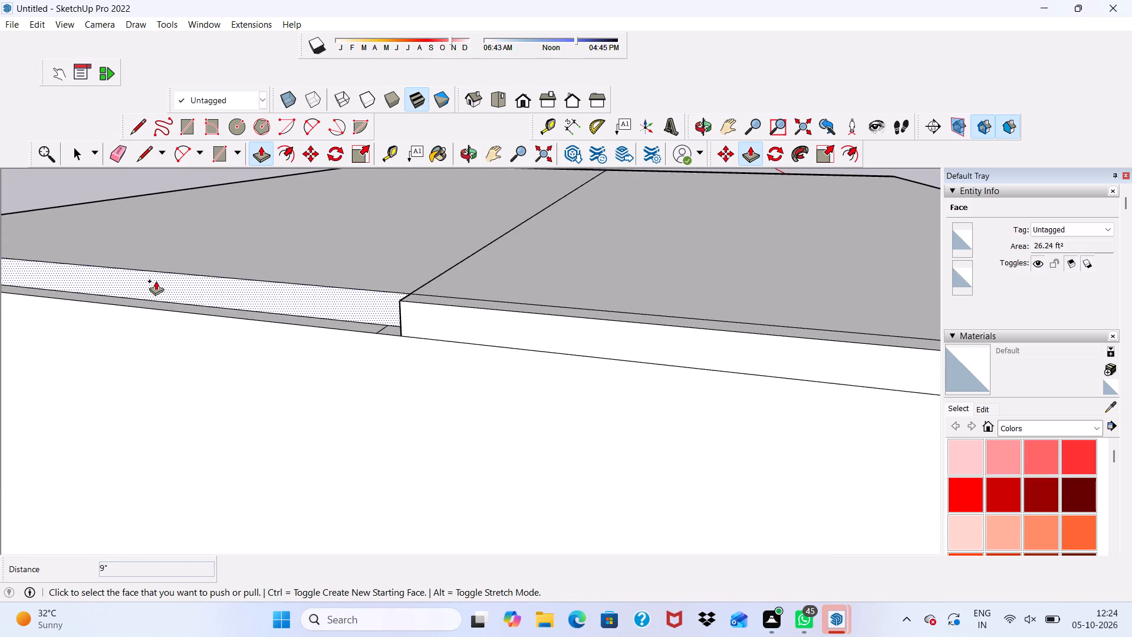
left_click(156, 281)
left_click(238, 368)
Erase the dividing line across the roof top and the inner lines along its left-hand edge.
scroll(182, 312, "down", 14)
middle_click_drag(362, 307, 101, 333)
scroll(152, 209, "up", 6)
scroll(115, 149, "up", 1)
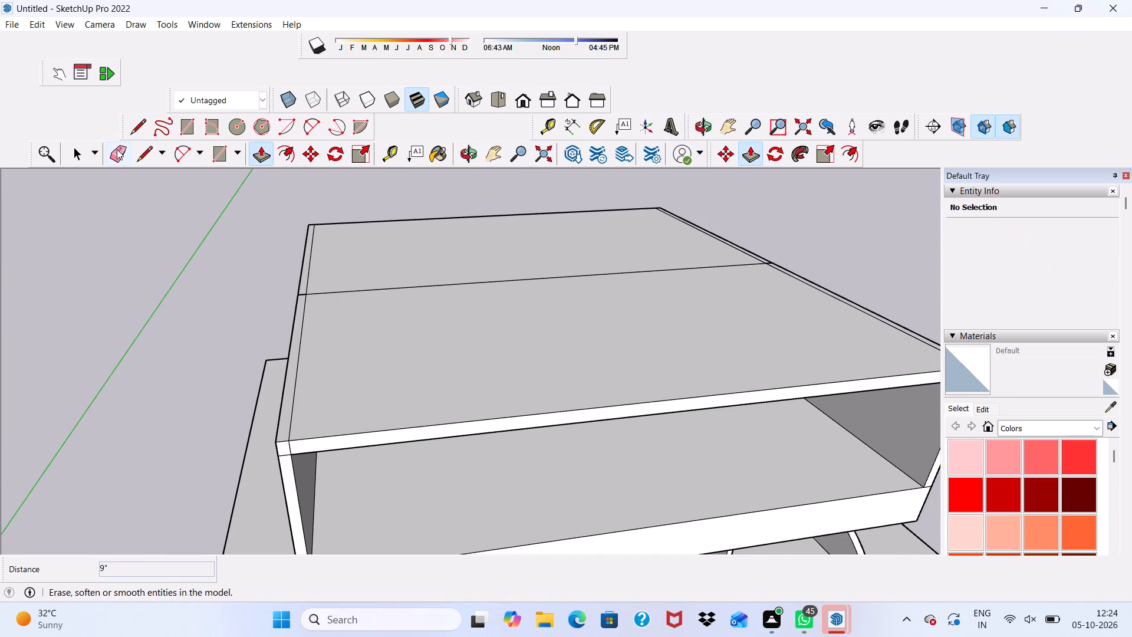
left_click(119, 149)
scroll(313, 205, "up", 5)
left_click(305, 288)
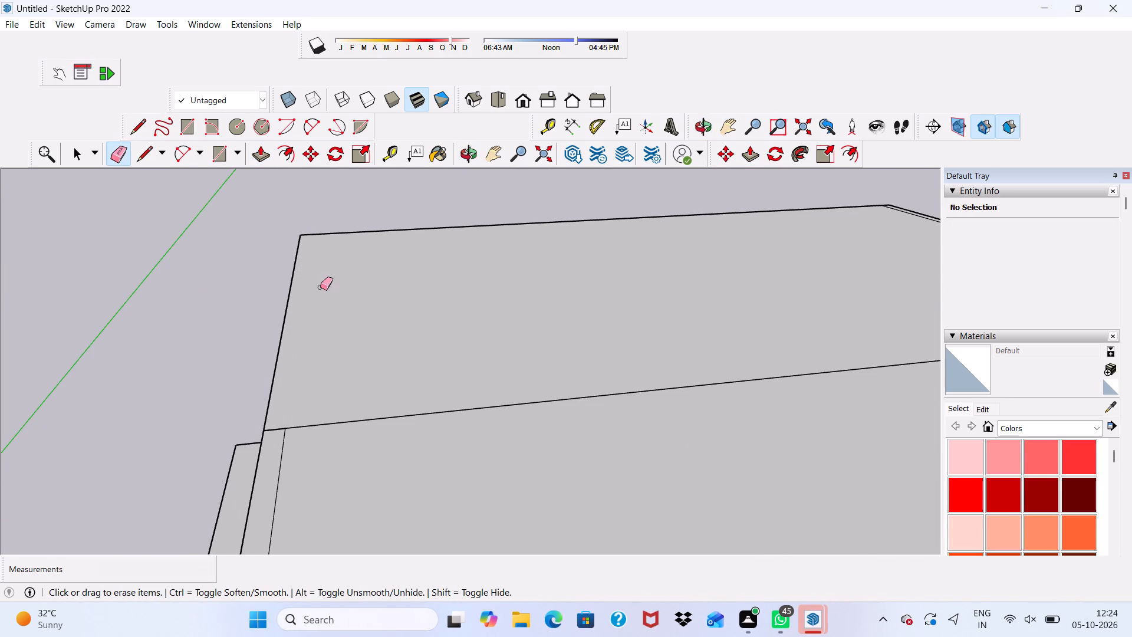
left_click_drag(372, 416, 371, 429)
left_click(279, 467)
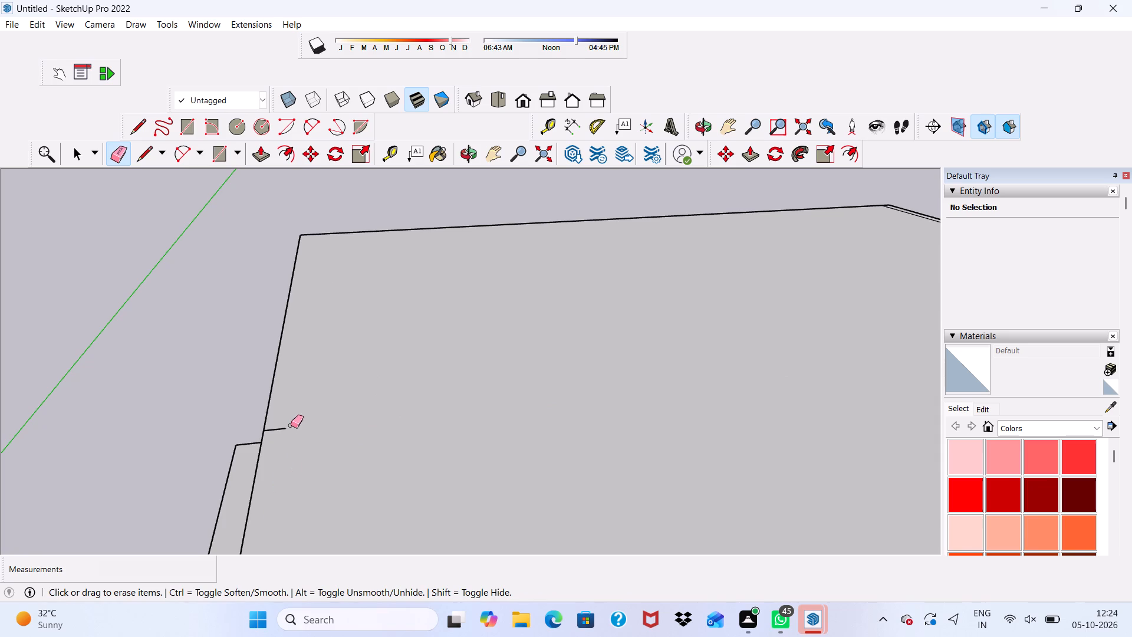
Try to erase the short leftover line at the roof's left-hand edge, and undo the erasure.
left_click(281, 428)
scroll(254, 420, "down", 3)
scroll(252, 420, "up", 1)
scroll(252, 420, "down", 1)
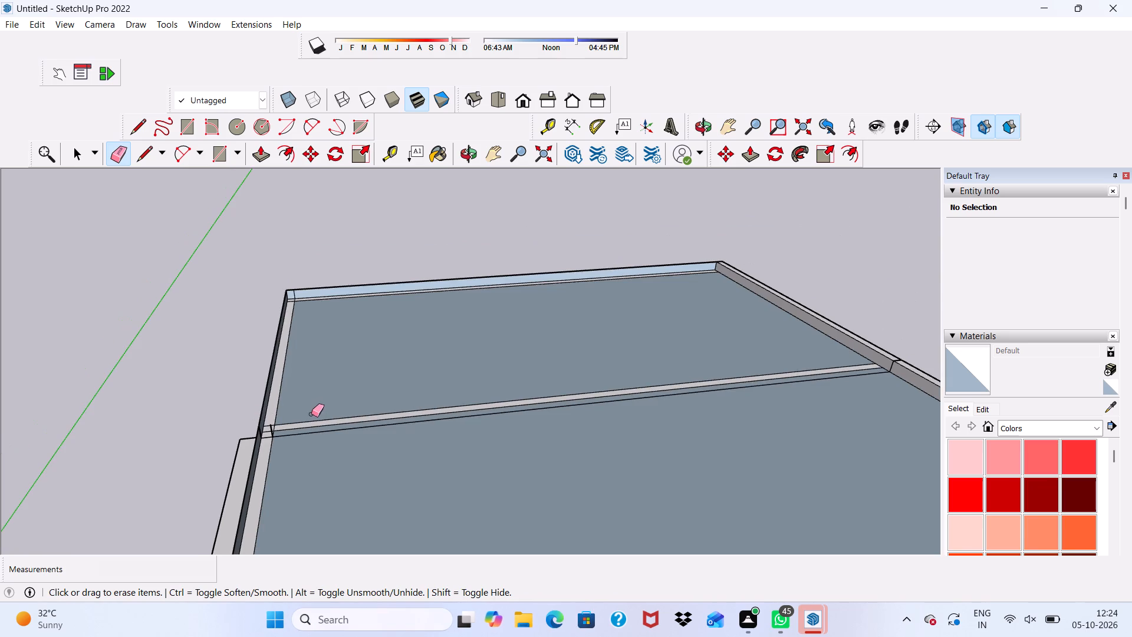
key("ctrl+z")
Pull the narrow face inside the gap at the roof slab's left-hand edge by 5/8" to fill the gap.
scroll(254, 442, "up", 10)
scroll(215, 392, "down", 4)
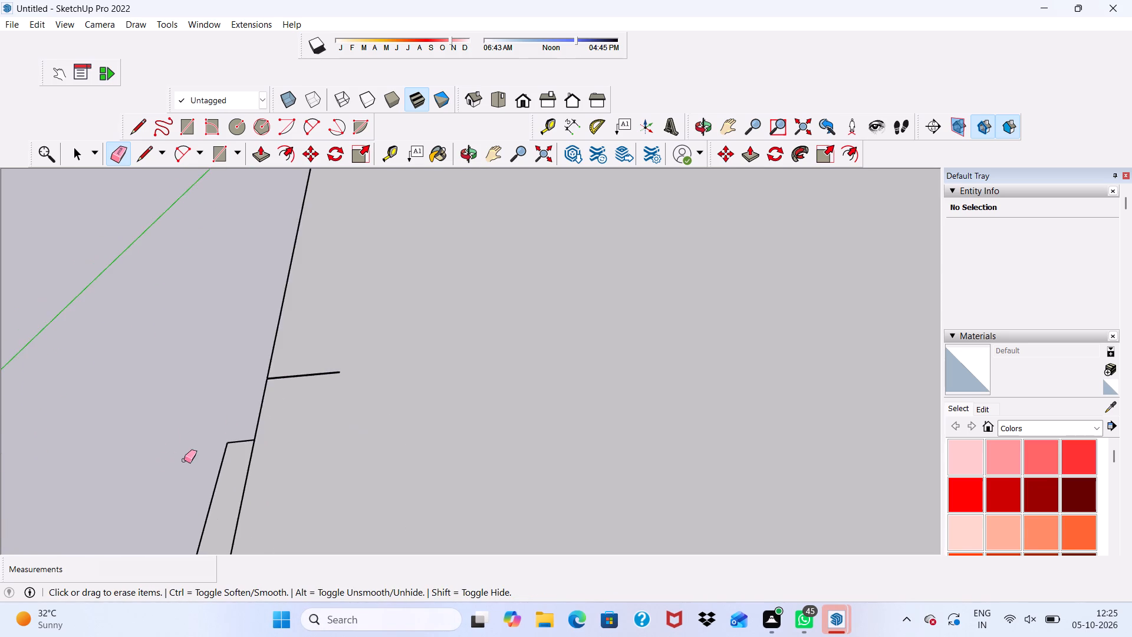
scroll(256, 367, "up", 6)
scroll(80, 336, "down", 6)
key("space")
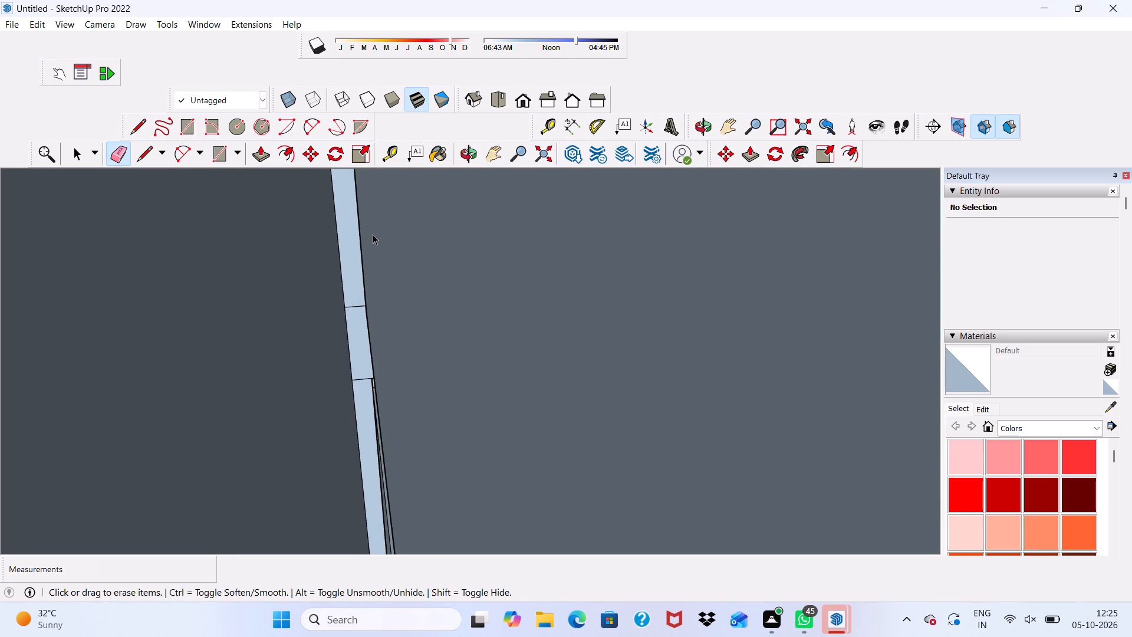
left_click(519, 103)
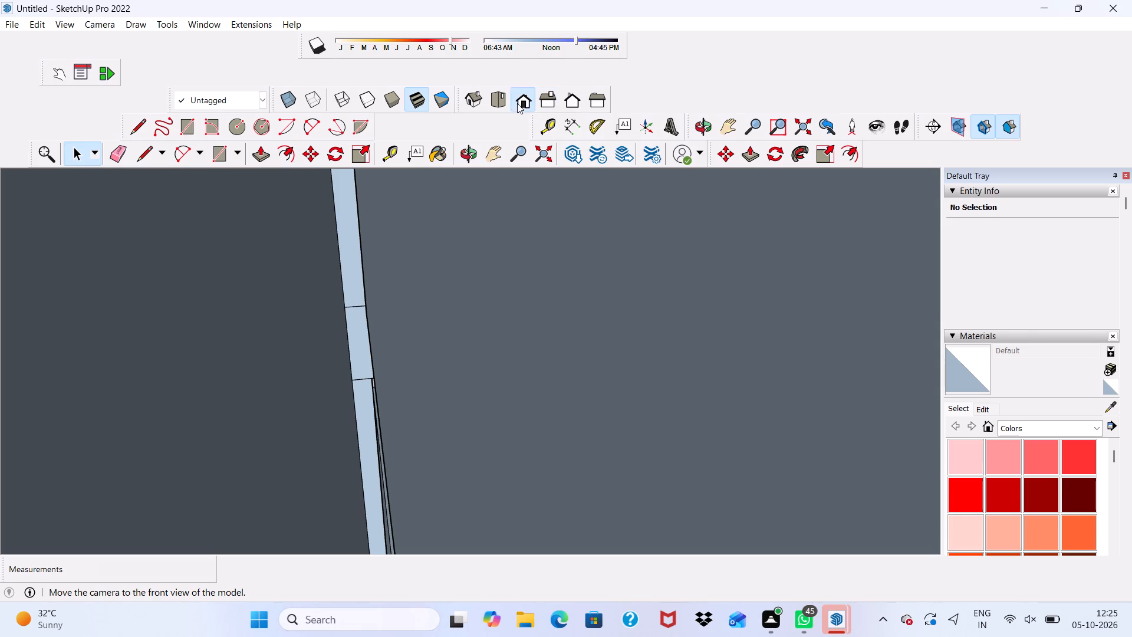
scroll(410, 372, "down", 3)
scroll(377, 395, "up", 1)
scroll(377, 395, "down", 7)
scroll(291, 357, "up", 1)
scroll(292, 364, "down", 1)
scroll(0, 321, "up", 1)
scroll(0, 337, "down", 17)
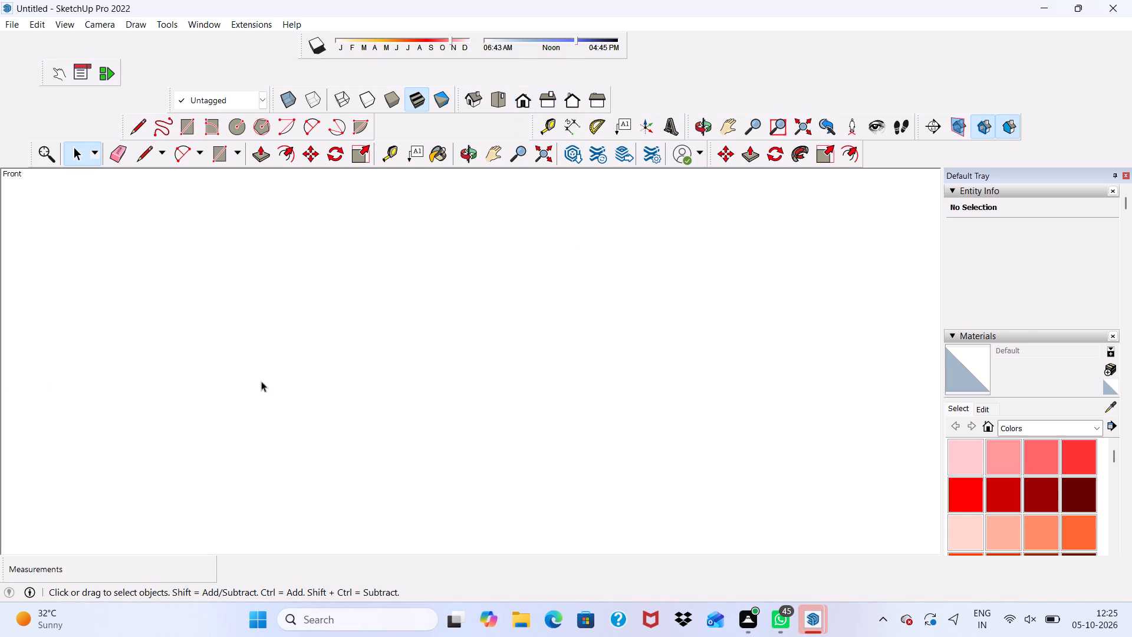
scroll(261, 381, "down", 4)
scroll(185, 428, "up", 1)
scroll(189, 435, "down", 20)
scroll(189, 435, "down", 12)
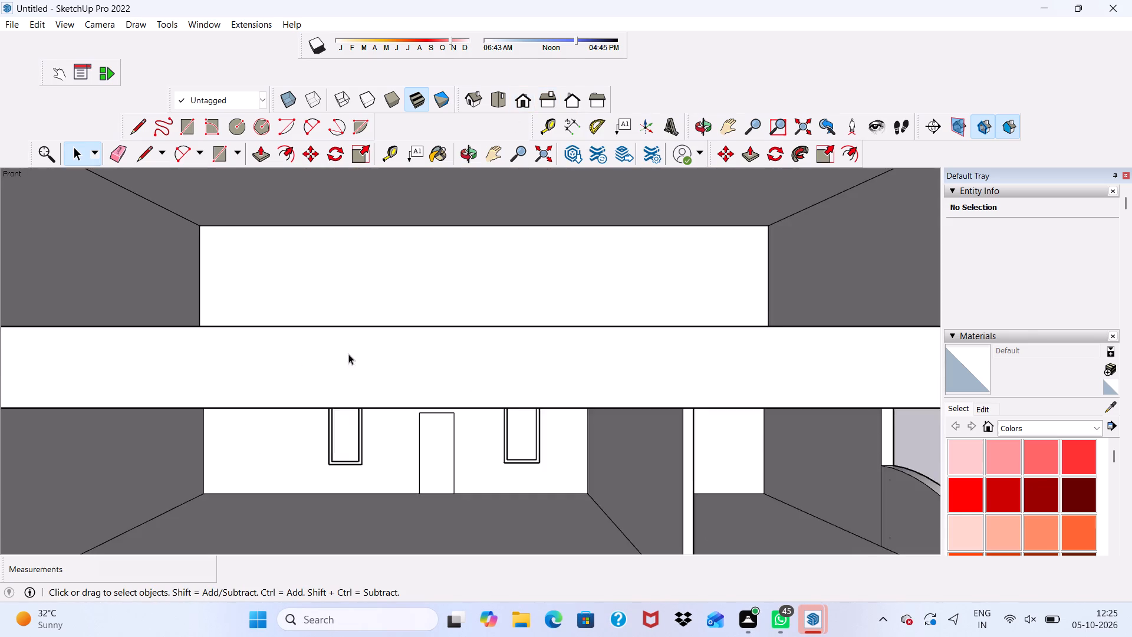
scroll(348, 354, "down", 3)
scroll(354, 416, "up", 1)
scroll(363, 423, "down", 8)
middle_click_drag(348, 363, 626, 458)
scroll(404, 421, "down", 1)
scroll(313, 369, "up", 11)
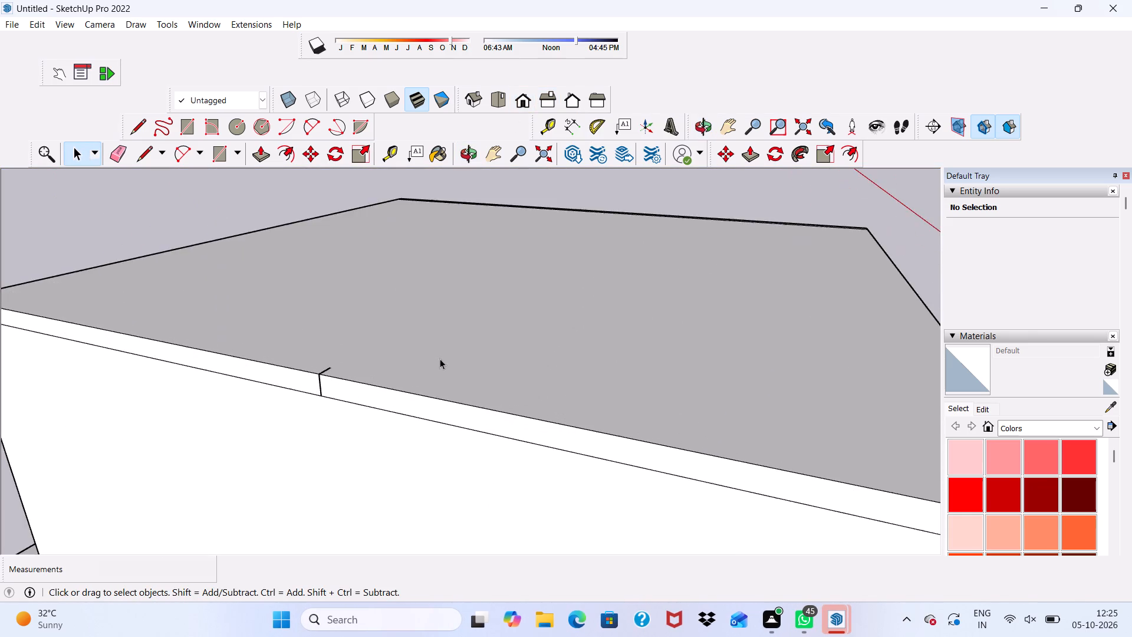
scroll(440, 359, "up", 19)
middle_click_drag(185, 433, 304, 439)
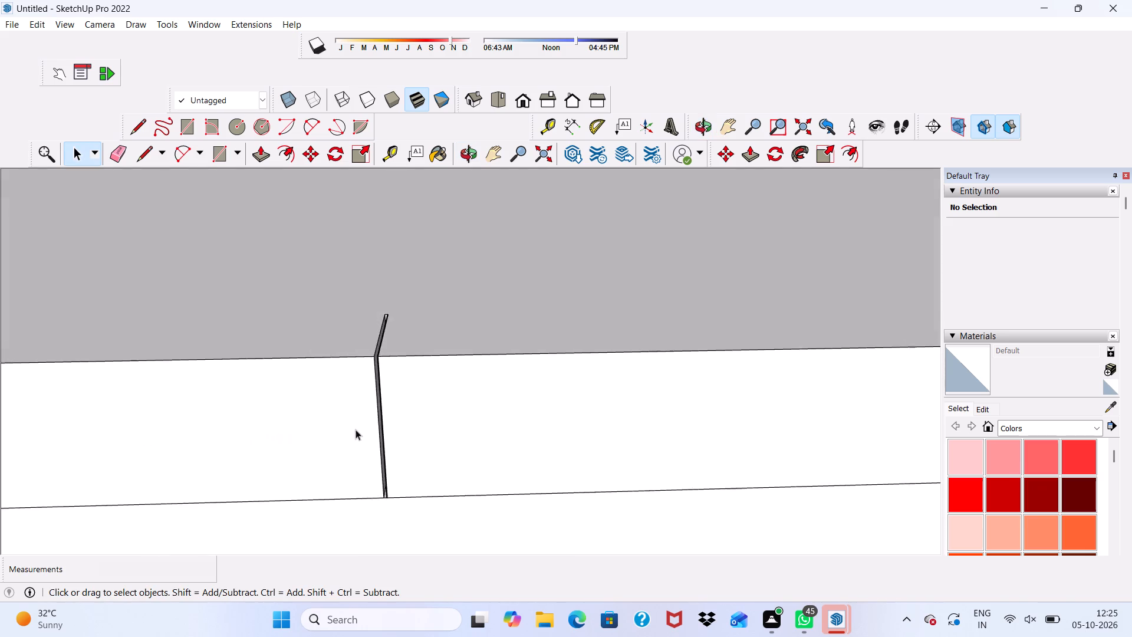
scroll(357, 427, "up", 10)
scroll(424, 344, "up", 4)
left_click(405, 327)
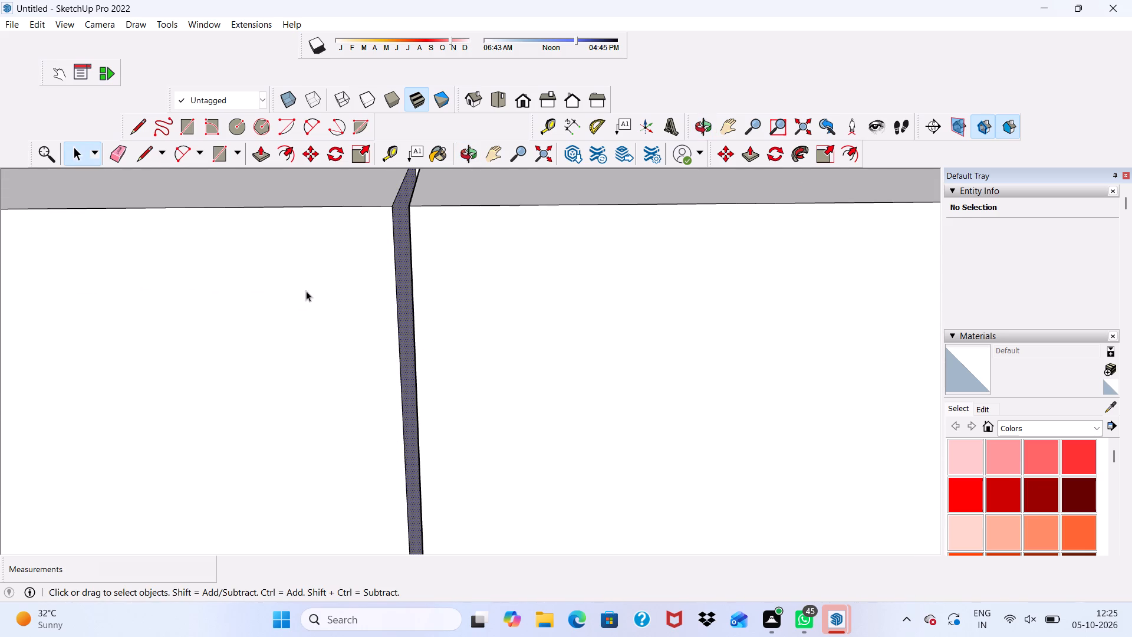
left_click(266, 147)
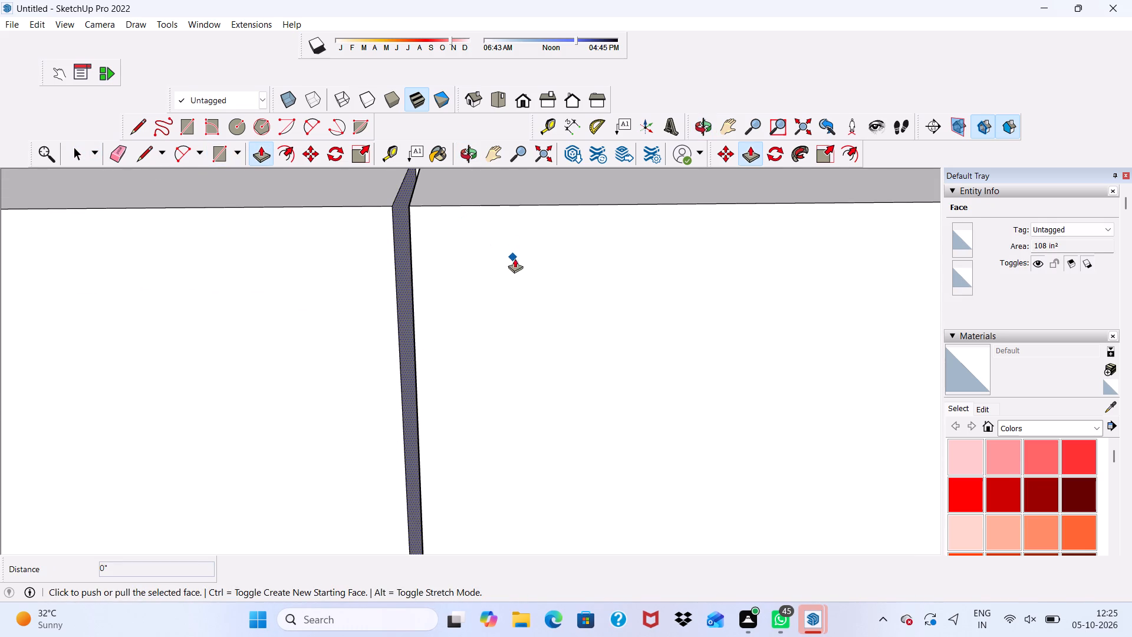
left_click(397, 317)
left_click(435, 318)
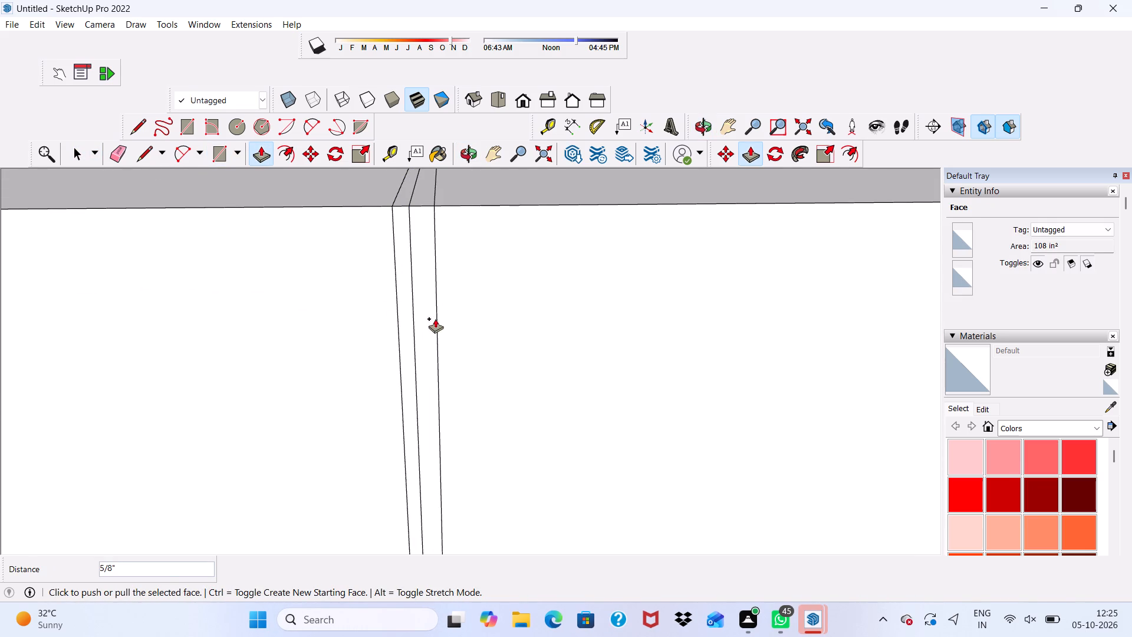
scroll(373, 311, "down", 4)
scroll(356, 334, "up", 1)
key("space")
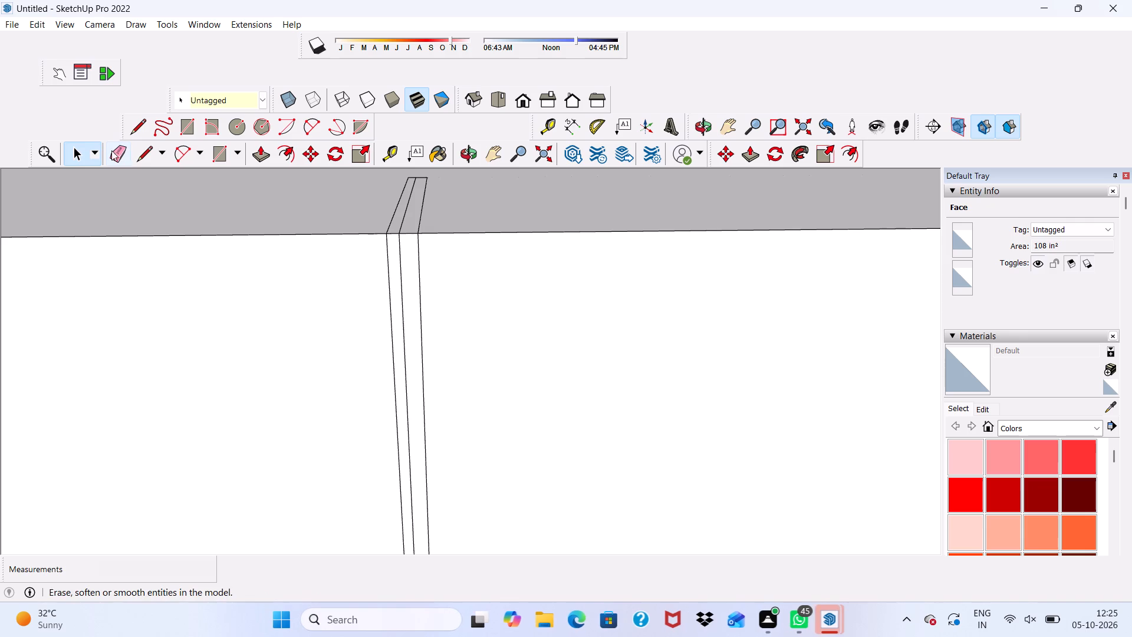
Erase the leftover short lines around the filled gap on top of the roof slab.
left_click(124, 150)
left_click_drag(371, 191, 431, 196)
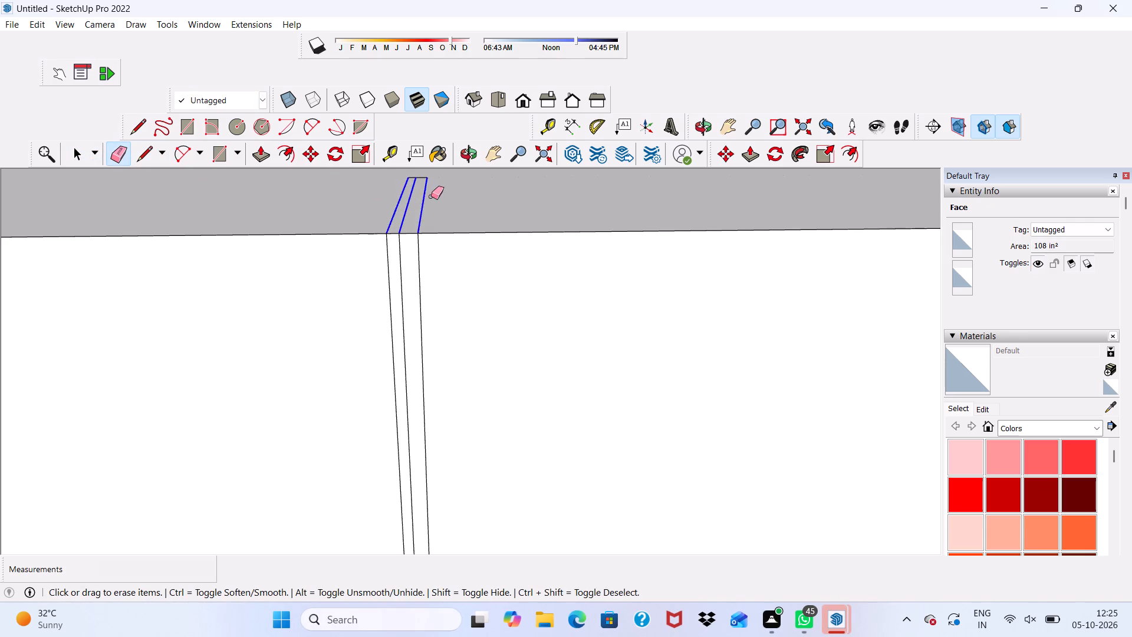
left_click_drag(431, 196, 450, 198)
scroll(417, 187, "up", 9)
scroll(373, 187, "down", 13)
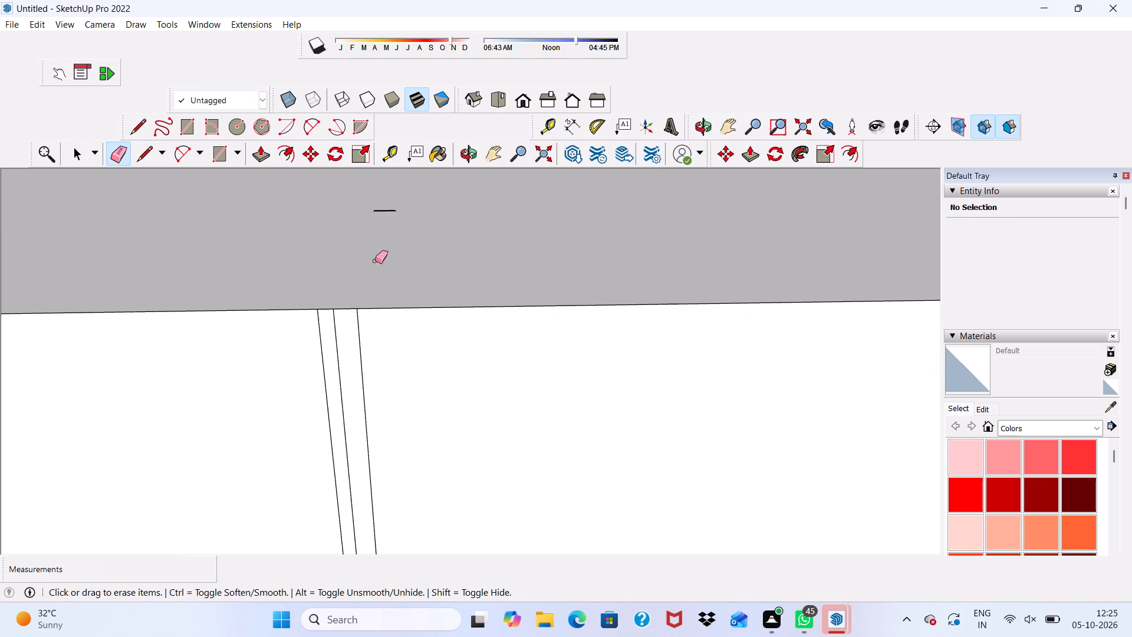
scroll(390, 192, "up", 4)
left_click_drag(394, 215, 382, 276)
scroll(342, 243, "down", 2)
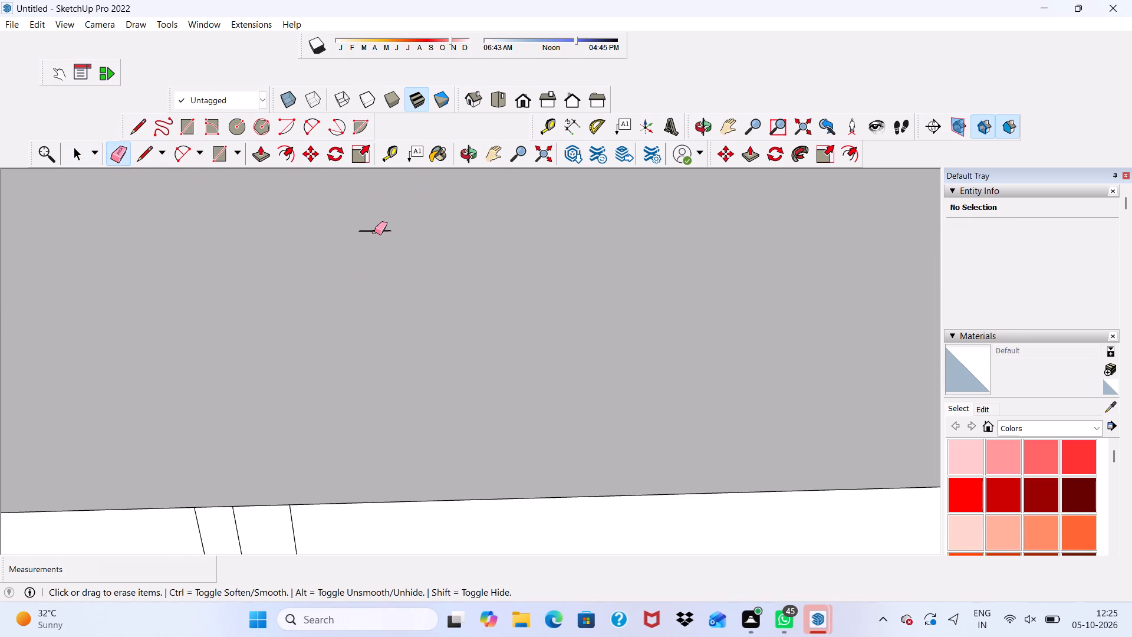
left_click(374, 231)
scroll(320, 220, "down", 5)
scroll(337, 248, "up", 9)
left_click_drag(340, 232, 343, 244)
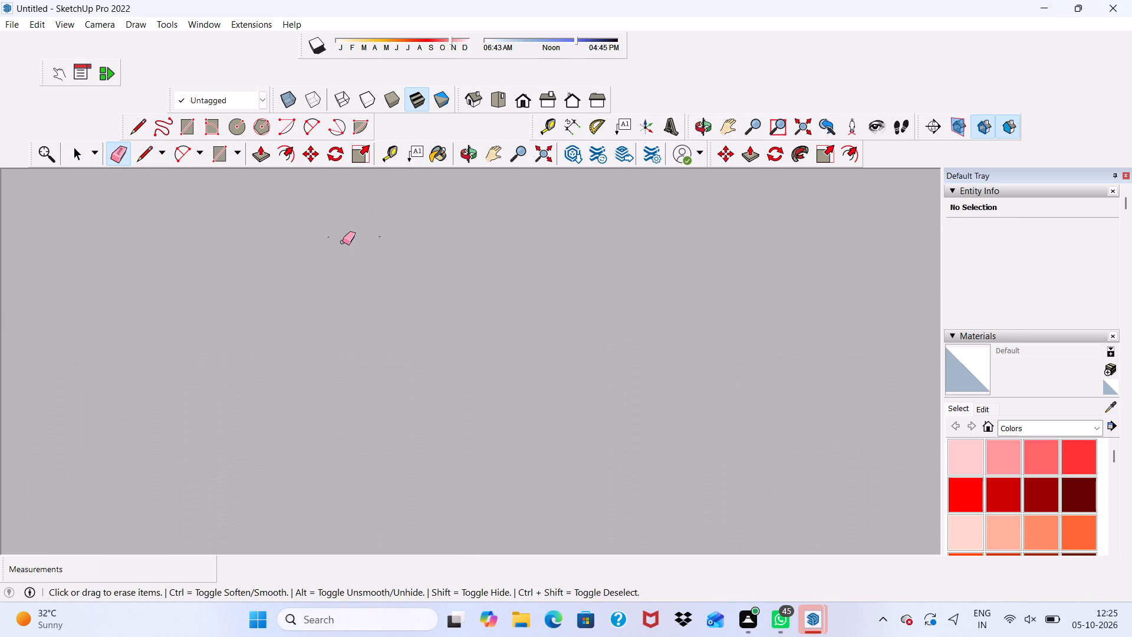
left_click_drag(377, 234, 344, 232)
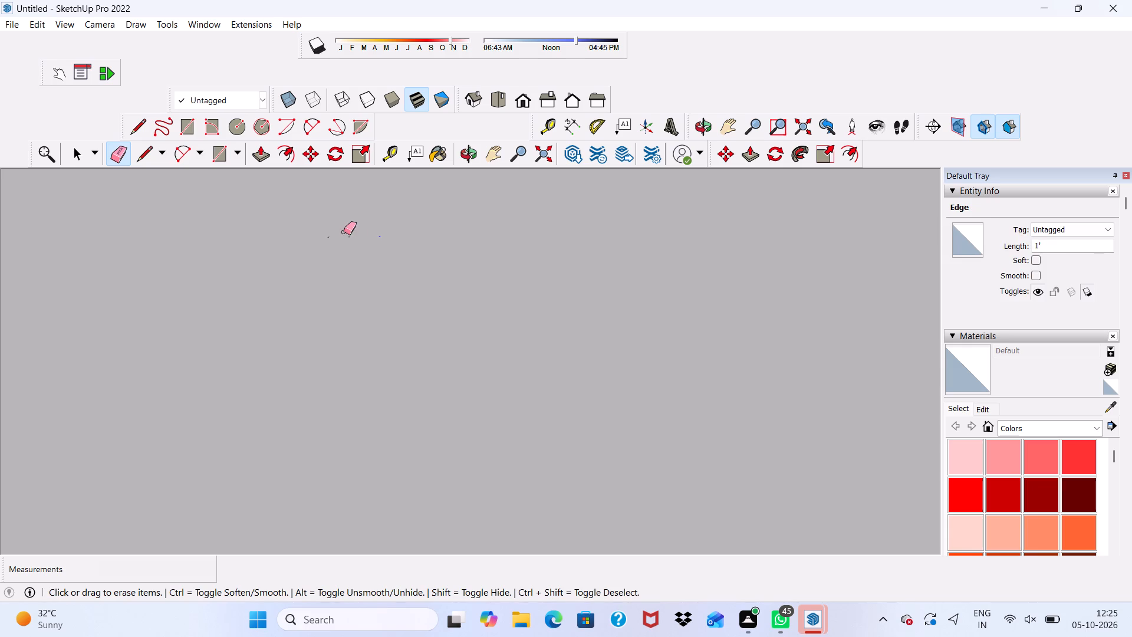
left_click_drag(344, 232, 323, 237)
scroll(0, 233, "down", 11)
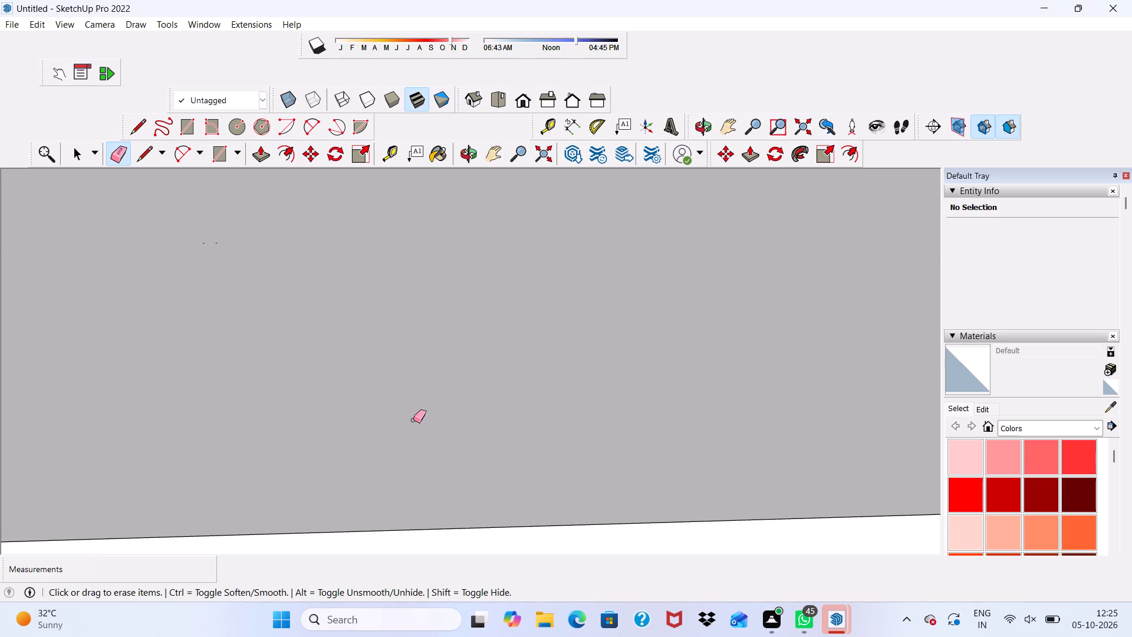
Erase the leftover vertical lines of the filled gap on the roof slab's left-hand side face.
scroll(292, 409, "down", 14)
scroll(580, 429, "up", 1)
scroll(696, 415, "down", 1)
left_click_drag(194, 468, 253, 465)
scroll(216, 446, "down", 15)
scroll(275, 381, "up", 1)
scroll(278, 391, "down", 10)
scroll(383, 469, "down", 5)
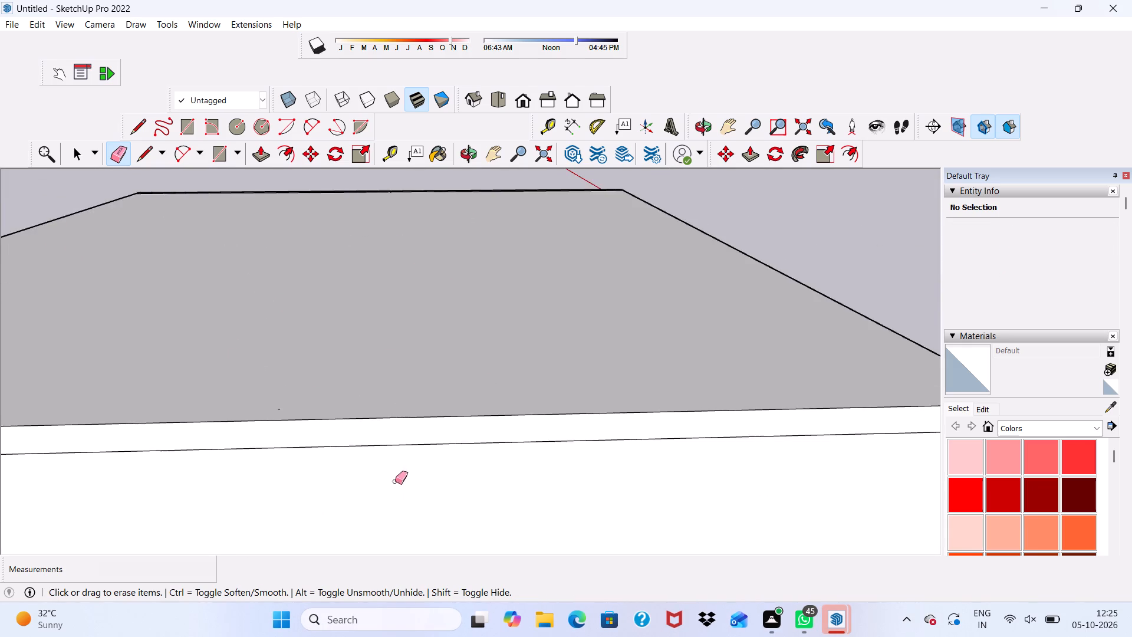
Erase the long seam line below the roof slab along the left-hand side wall.
middle_click_drag(396, 474, 74, 377)
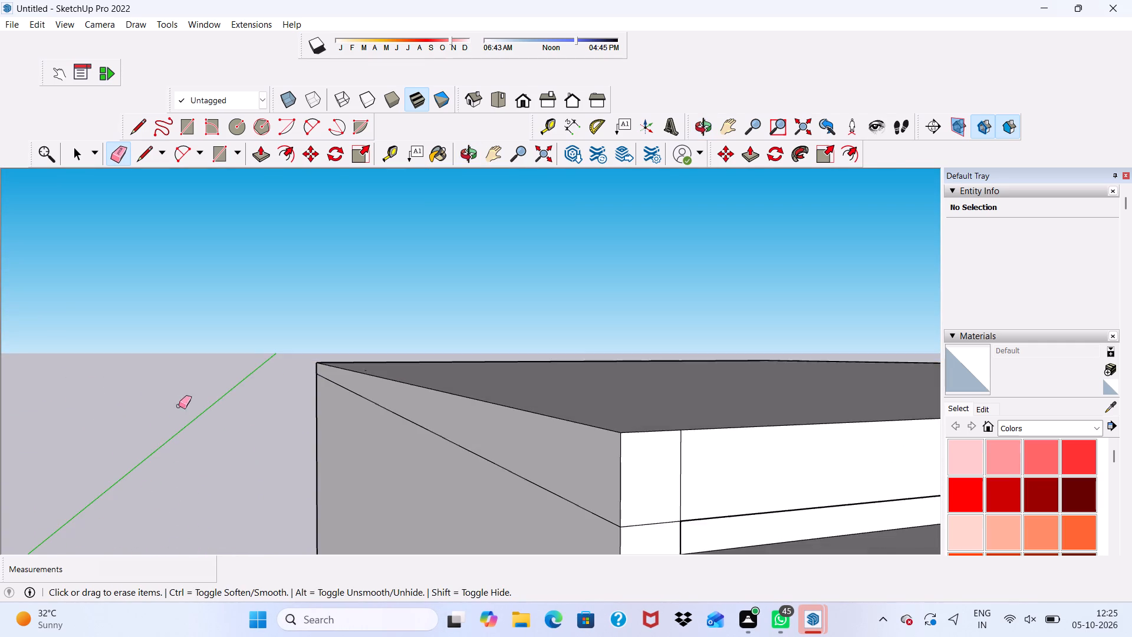
scroll(259, 432, "up", 2)
scroll(311, 455, "down", 3)
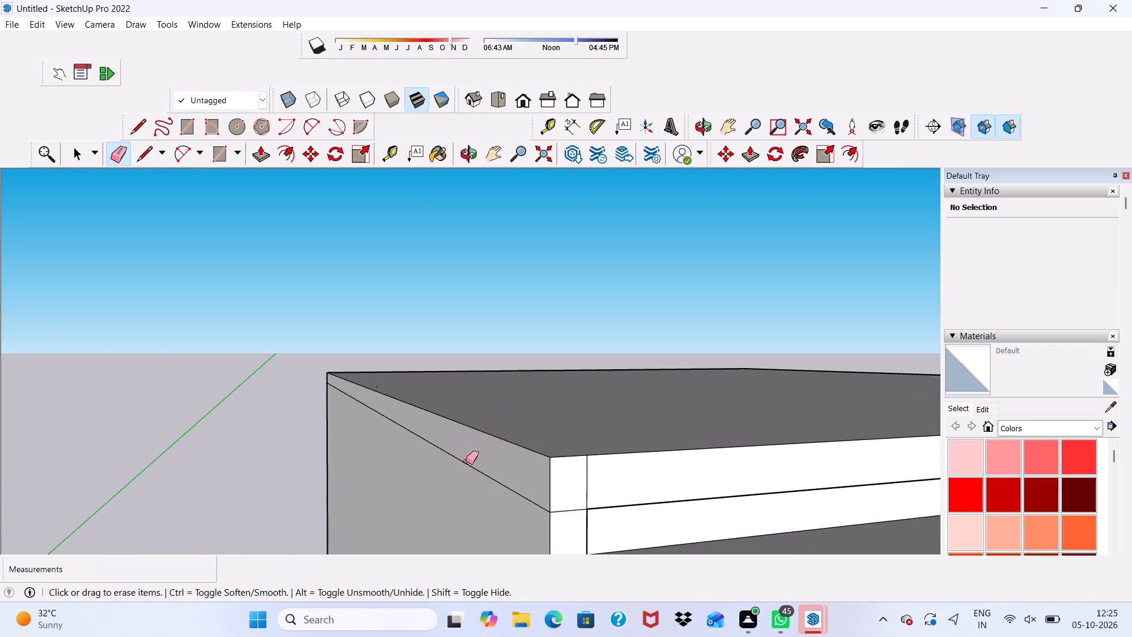
left_click(463, 465)
left_click(469, 467)
scroll(423, 452, "down", 6)
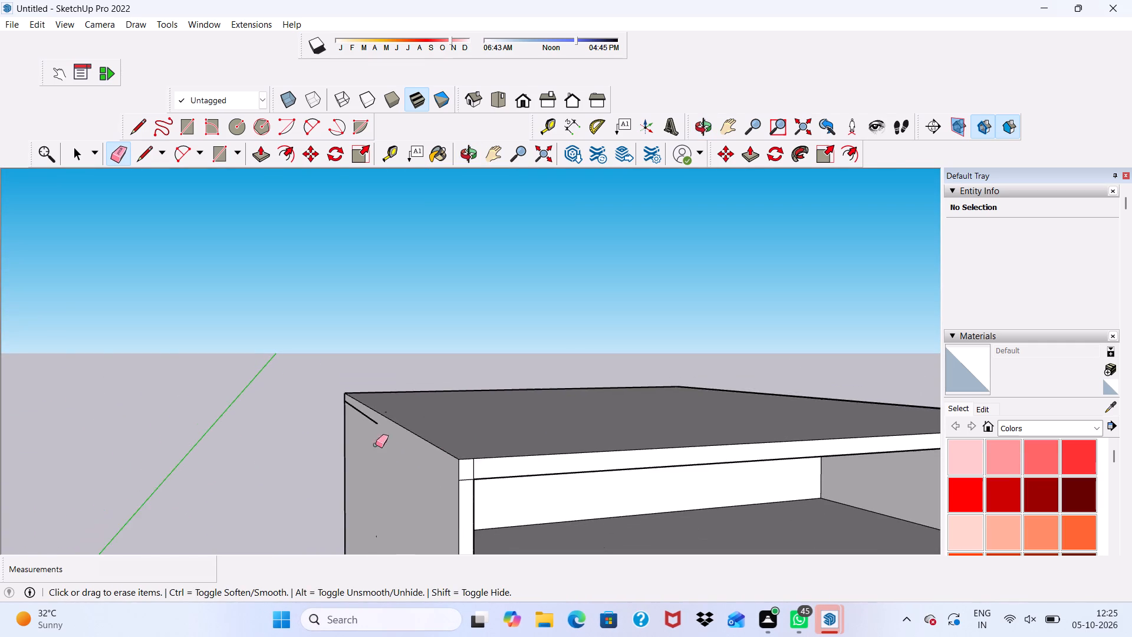
scroll(349, 435, "up", 1)
scroll(349, 436, "down", 4)
middle_click_drag(414, 459, 555, 463)
scroll(325, 448, "up", 11)
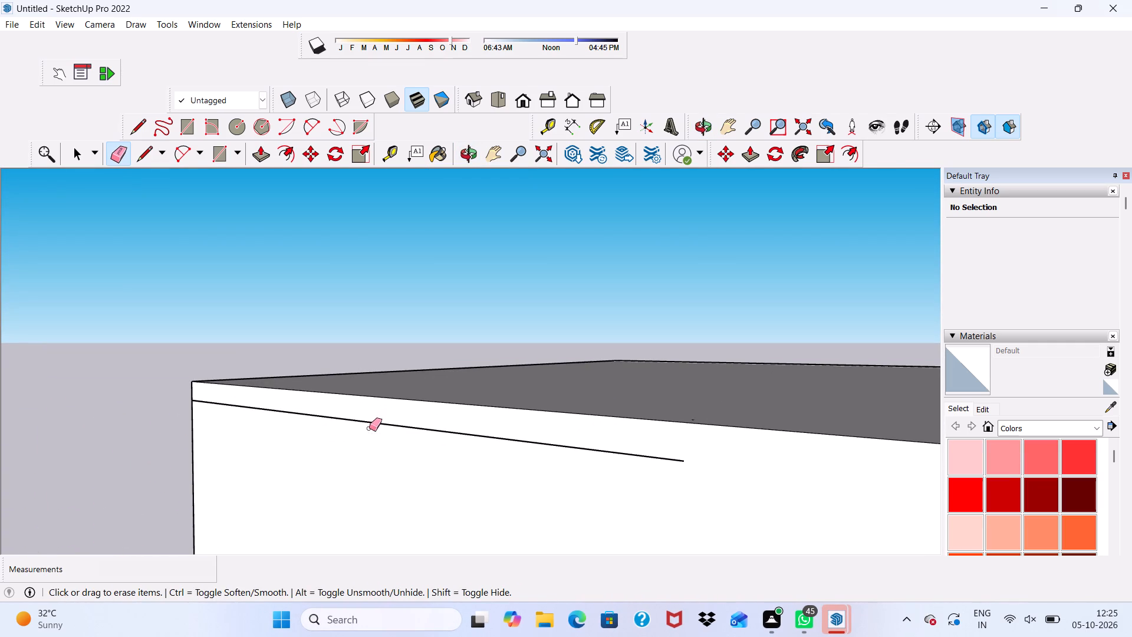
left_click_drag(383, 422, 373, 442)
Erase the short leftover pieces of that seam on the left-hand side wall, including the stub at the rear corner.
scroll(191, 452, "down", 4)
scroll(177, 475, "up", 3)
scroll(182, 476, "down", 1)
scroll(397, 475, "up", 6)
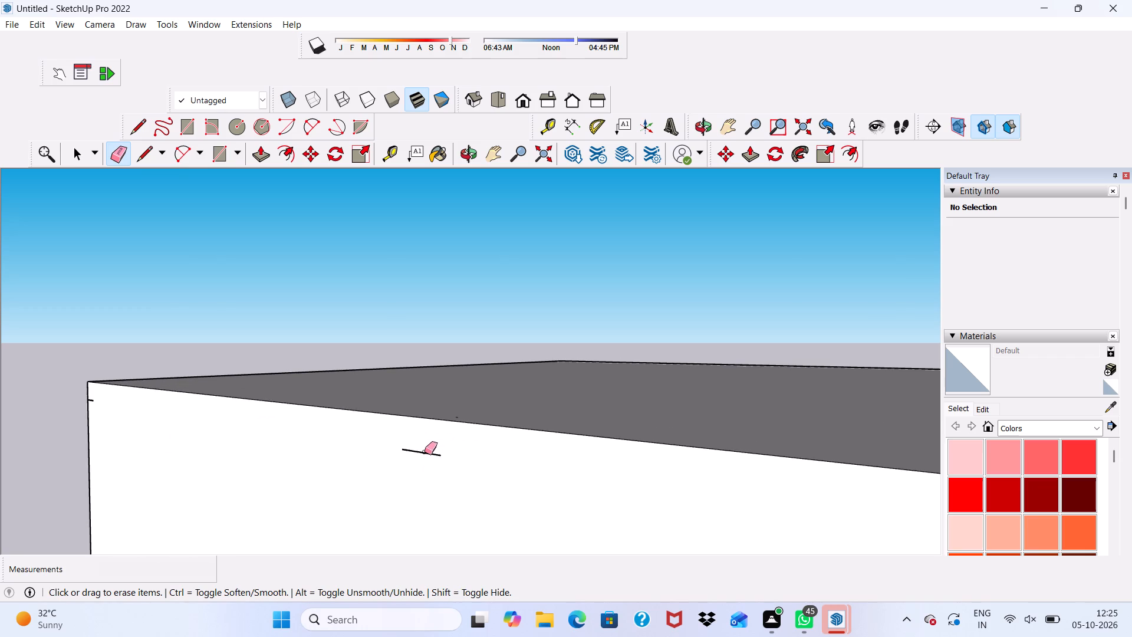
left_click_drag(424, 452, 422, 462)
left_click_drag(410, 449, 449, 456)
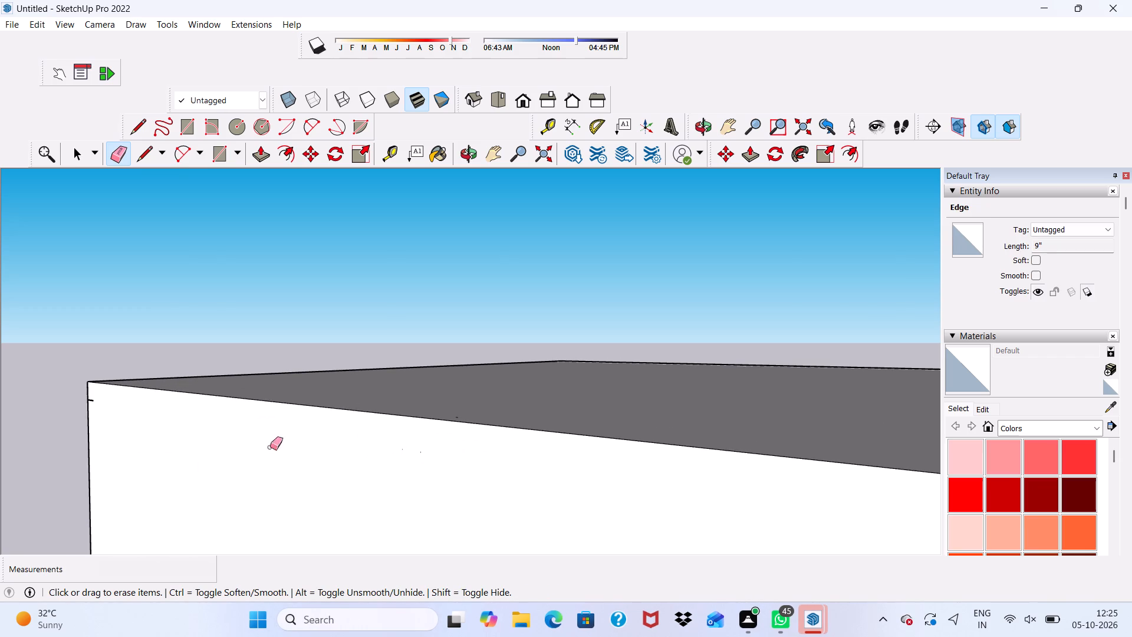
scroll(182, 471, "down", 7)
middle_click_drag(122, 481, 386, 439)
scroll(440, 401, "up", 5)
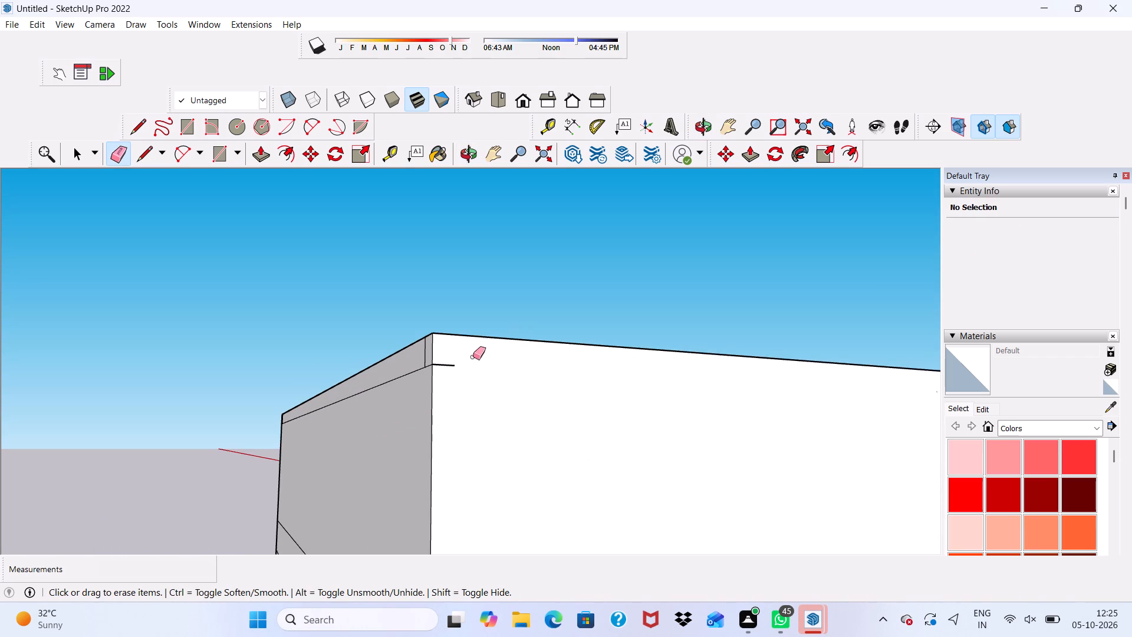
left_click_drag(455, 361, 442, 373)
Erase the short vertical line and the horizontal seam below the roof slab on the rear wall, including its corner stub.
scroll(361, 394, "up", 3)
scroll(361, 395, "down", 1)
middle_click_drag(361, 395, 509, 446)
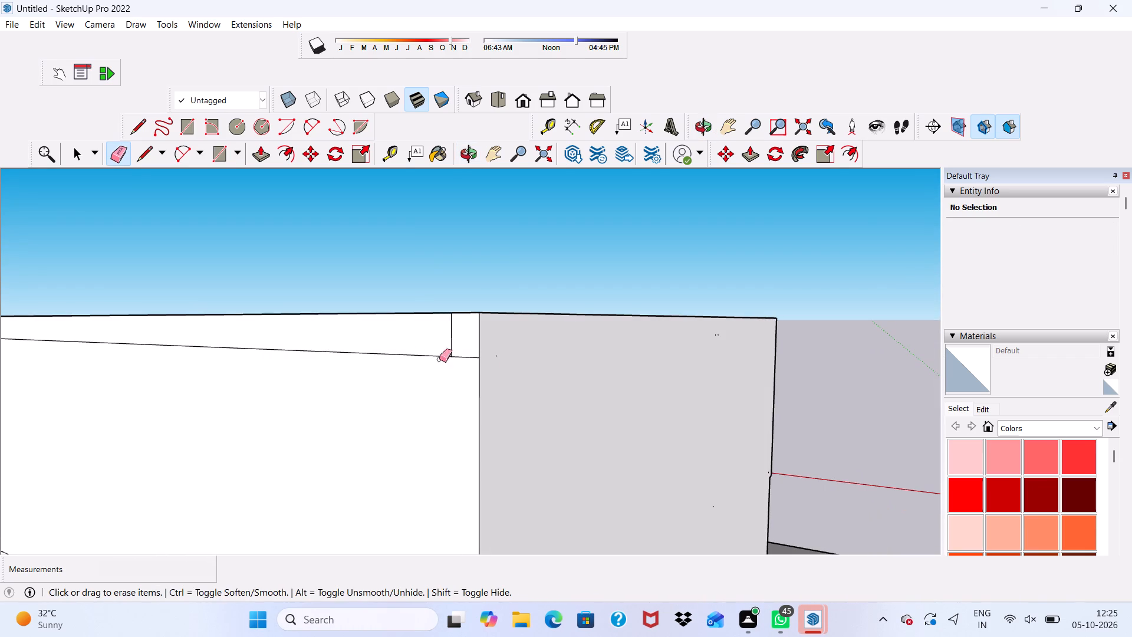
left_click_drag(453, 331, 434, 344)
left_click_drag(423, 357, 432, 363)
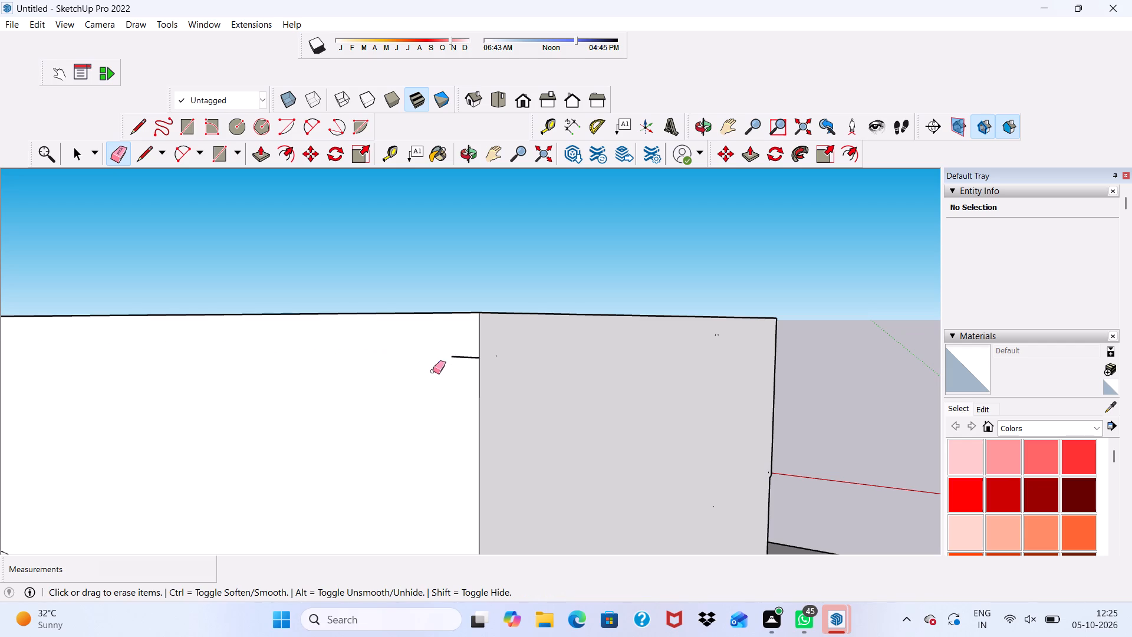
scroll(391, 388, "down", 5)
scroll(427, 364, "up", 1)
left_click_drag(436, 369, 434, 387)
Erase the vertical and horizontal lines of the small corner square at the opposite top end of the rear wall.
scroll(311, 393, "down", 9)
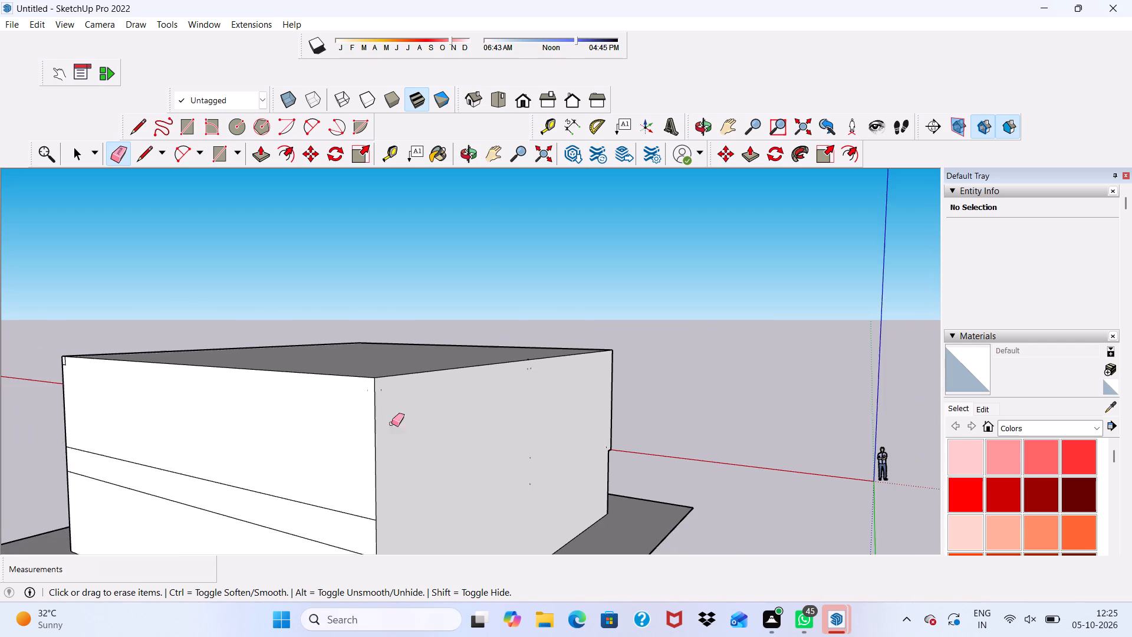
middle_click_drag(149, 430, 388, 426)
scroll(312, 426, "up", 10)
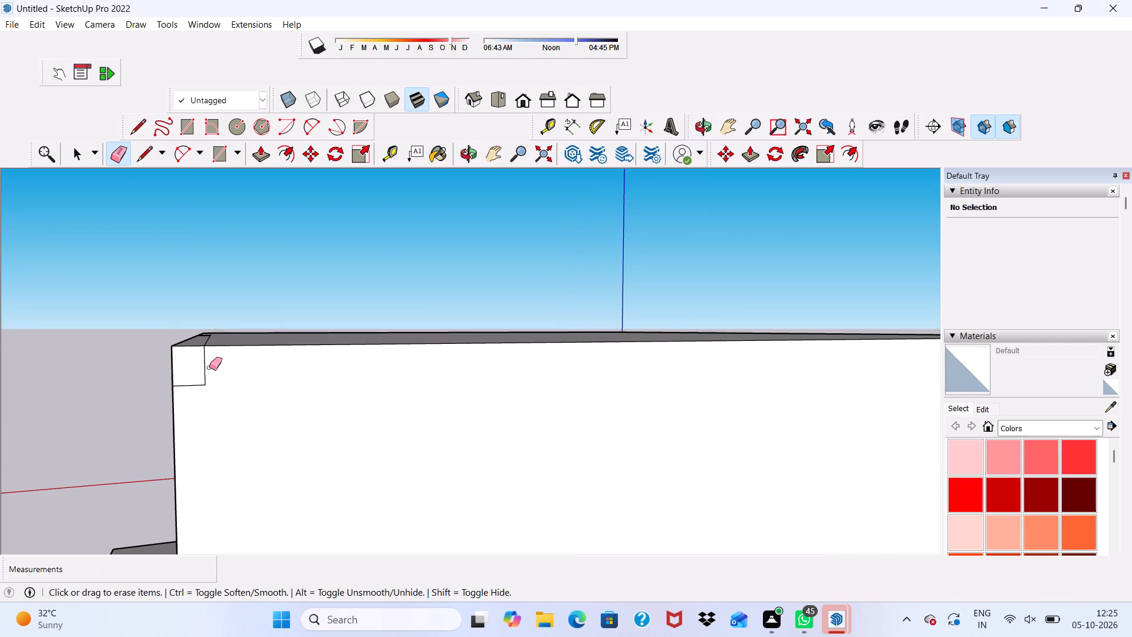
left_click_drag(201, 369, 208, 382)
left_click(197, 389)
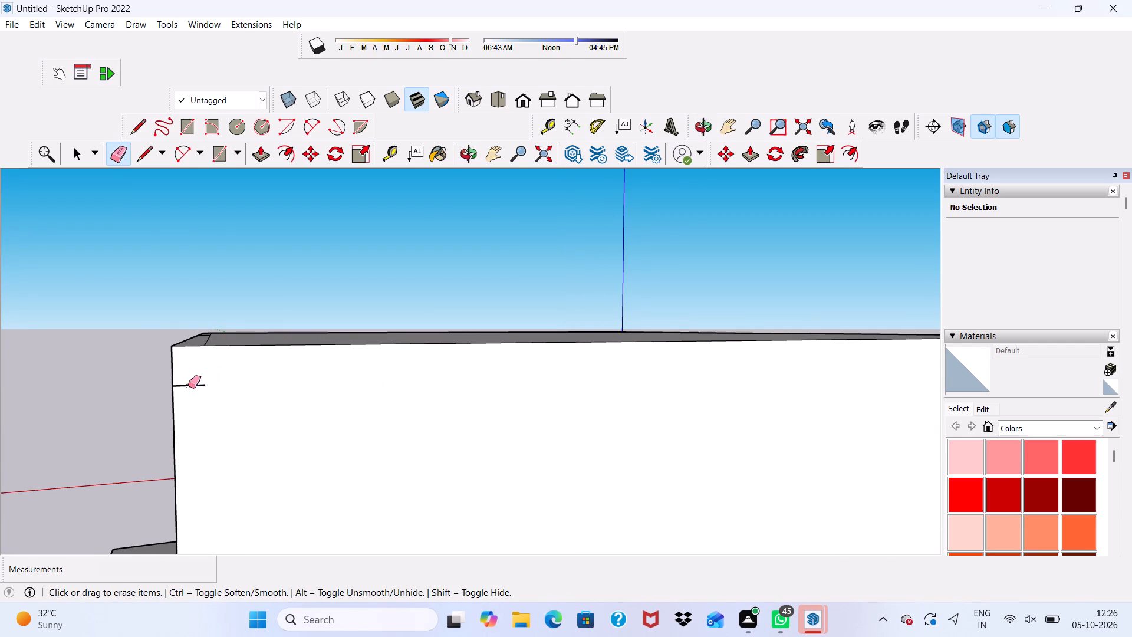
left_click(188, 386)
Erase the long seam line below the roof slab on the rear part of the right-hand side wall.
scroll(160, 397, "down", 2)
scroll(145, 409, "up", 1)
scroll(145, 411, "down", 1)
middle_click_drag(146, 413, 331, 429)
scroll(302, 408, "up", 2)
left_click_drag(296, 402, 296, 412)
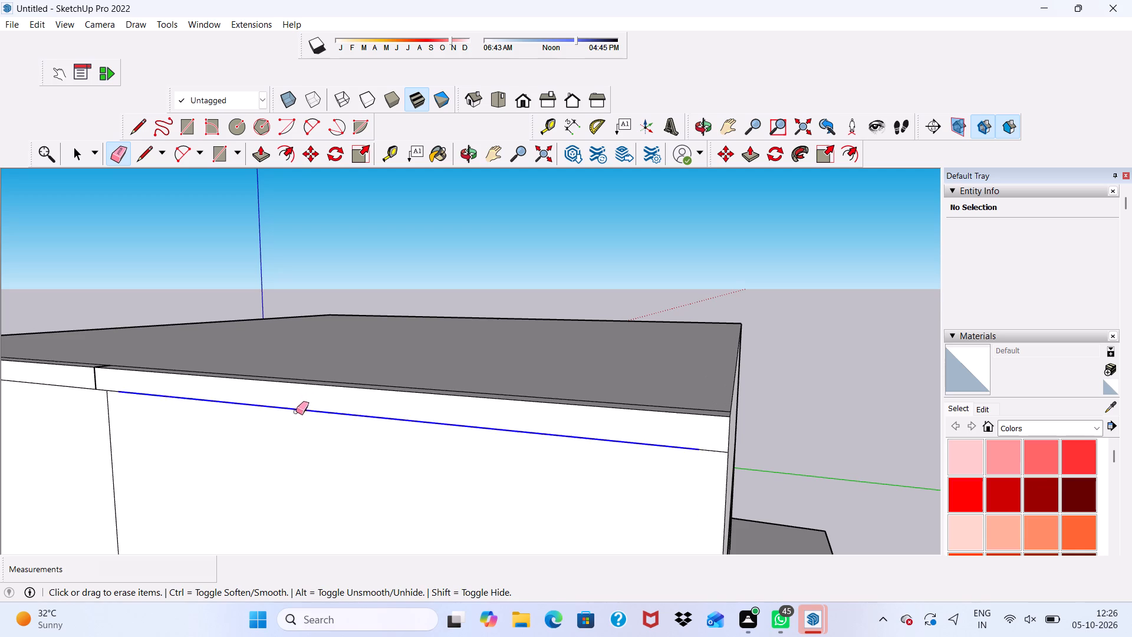
left_click_drag(296, 412, 296, 413)
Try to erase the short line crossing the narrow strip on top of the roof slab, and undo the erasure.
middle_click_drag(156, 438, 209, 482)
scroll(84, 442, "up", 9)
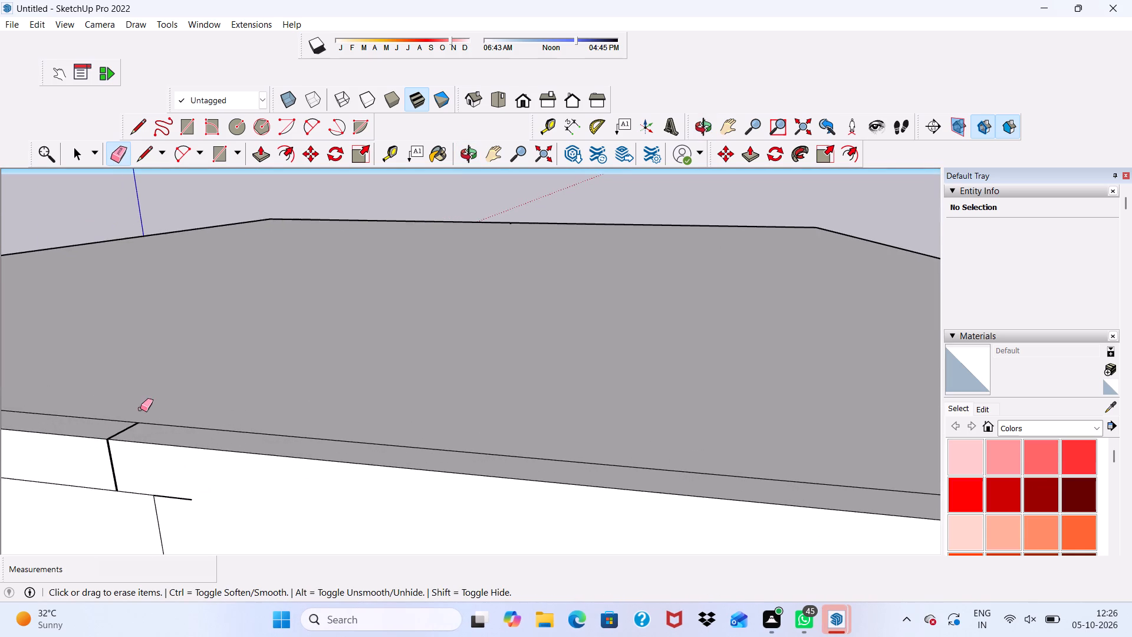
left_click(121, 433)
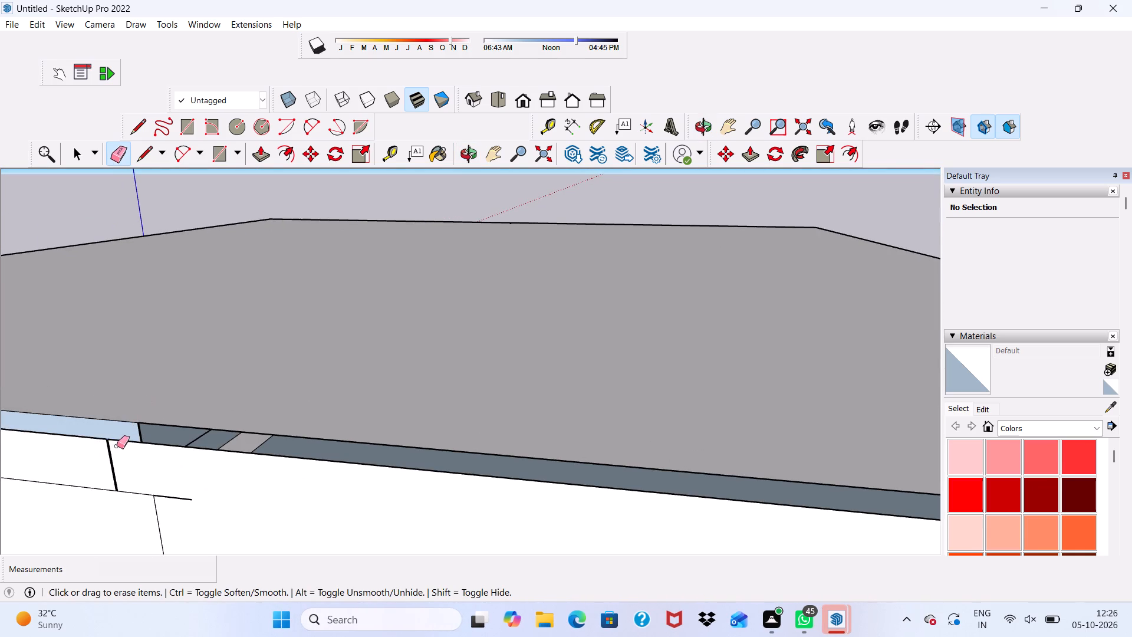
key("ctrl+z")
Erase the vertical line and the leftover seam pieces below the roof slab on the right-hand side wall, up to the rear corner.
middle_click_drag(71, 497, 109, 391)
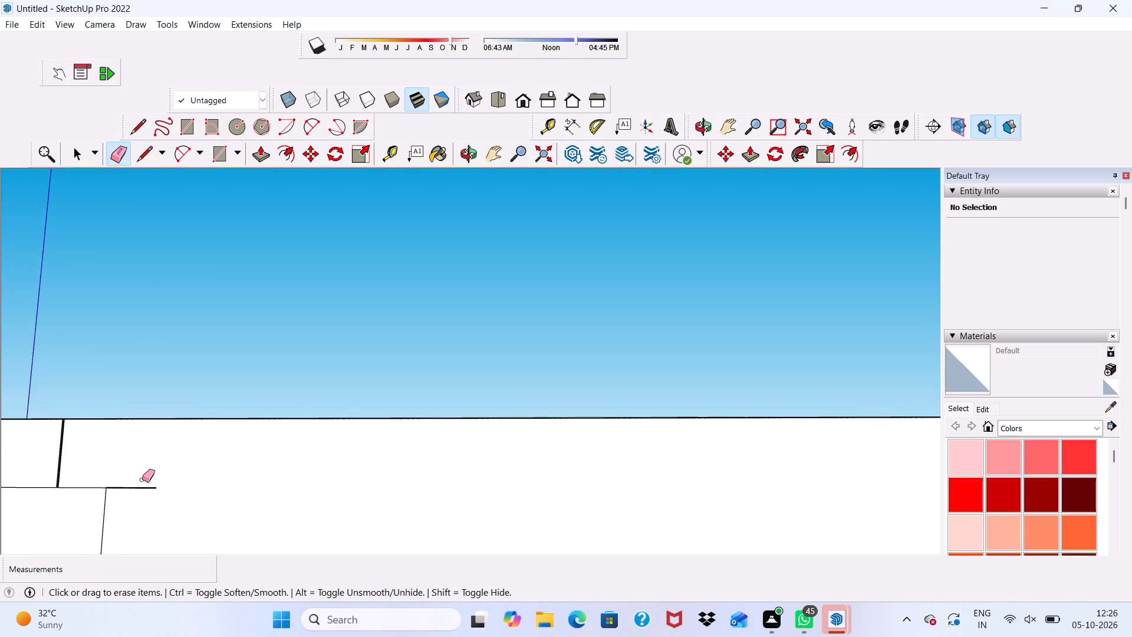
left_click_drag(142, 481, 130, 501)
left_click_drag(112, 515, 101, 523)
left_click(89, 488)
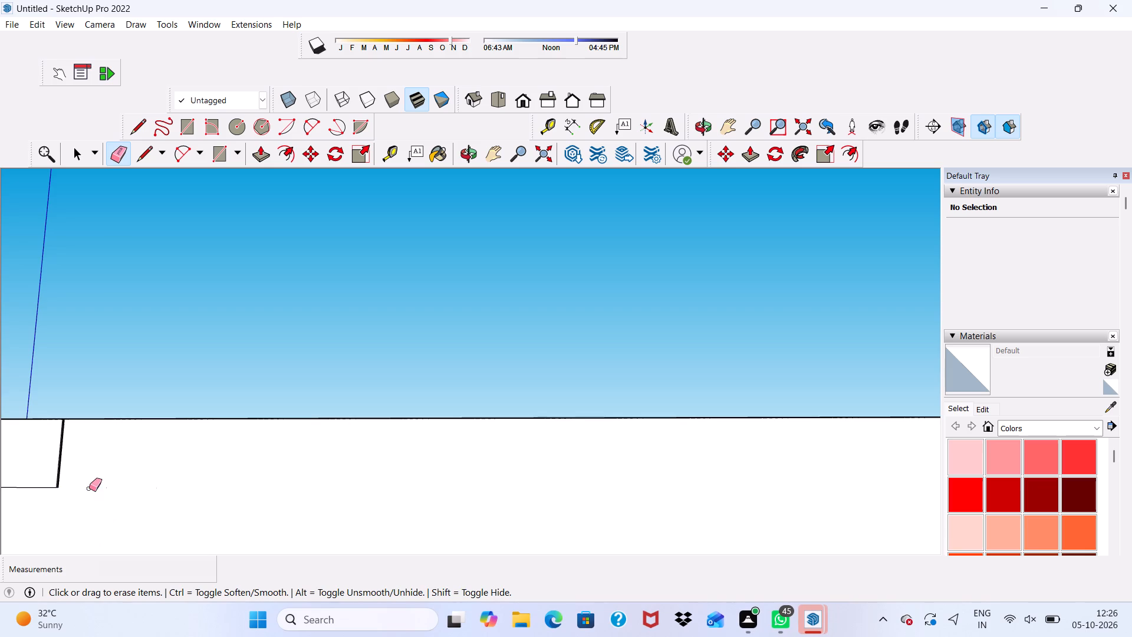
scroll(33, 484, "down", 11)
scroll(8, 471, "up", 2)
scroll(9, 472, "down", 8)
scroll(372, 468, "up", 6)
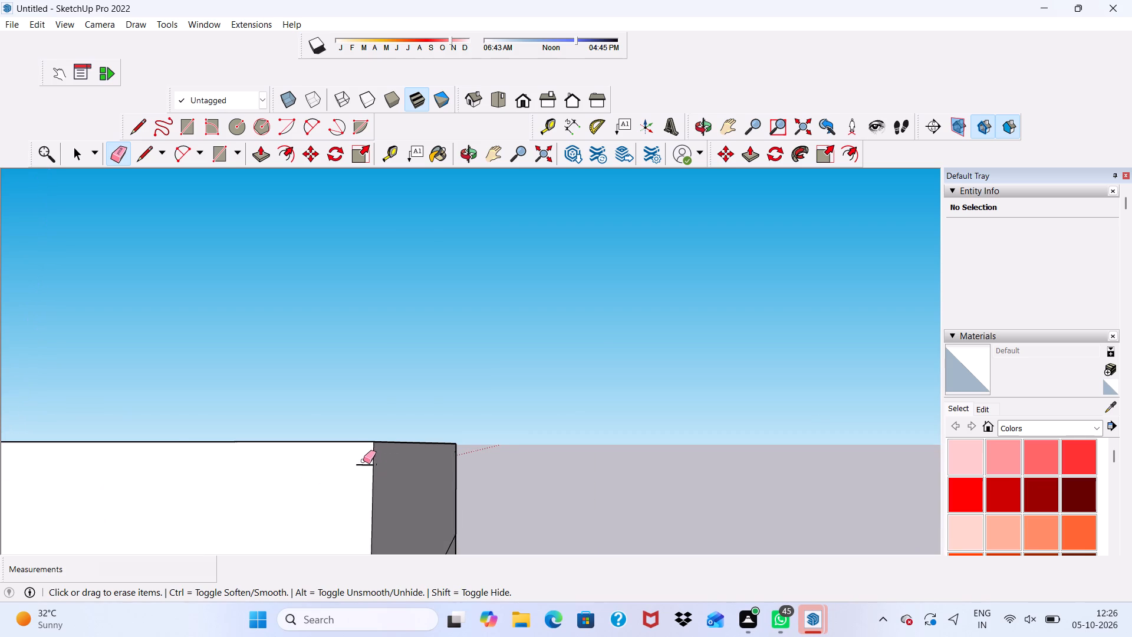
left_click_drag(363, 461, 588, 351)
Erase the tiny leftover line fragments near the top corners of the rear wall.
scroll(551, 408, "up", 6)
scroll(410, 411, "down", 10)
middle_click_drag(478, 428, 475, 429)
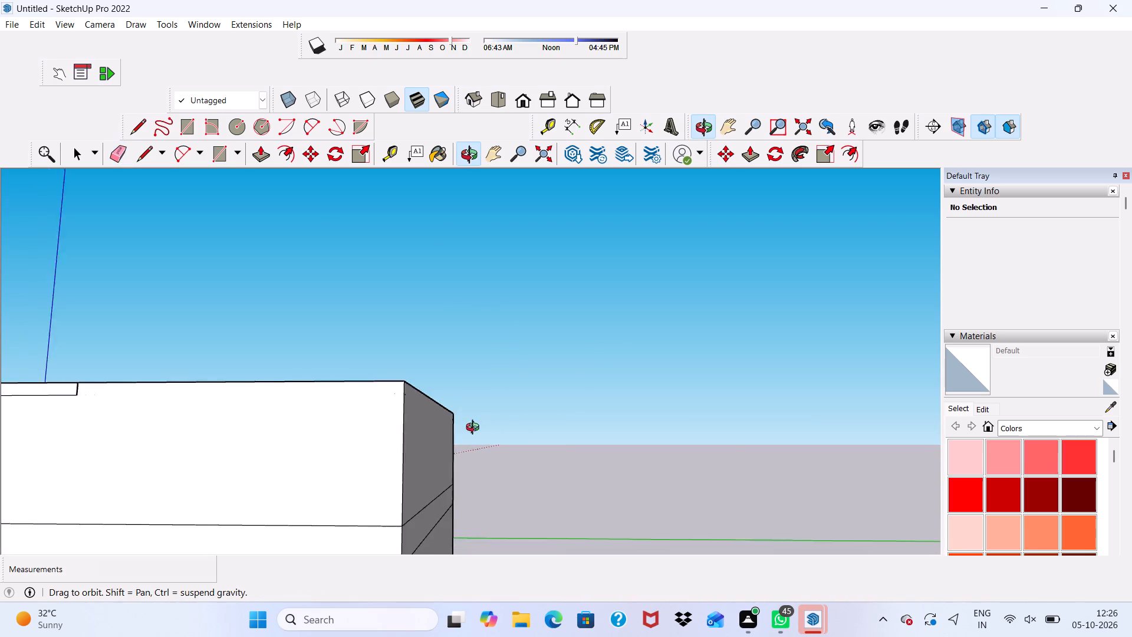
middle_click_drag(475, 429, 358, 432)
scroll(277, 429, "up", 13)
left_click_drag(238, 373, 260, 375)
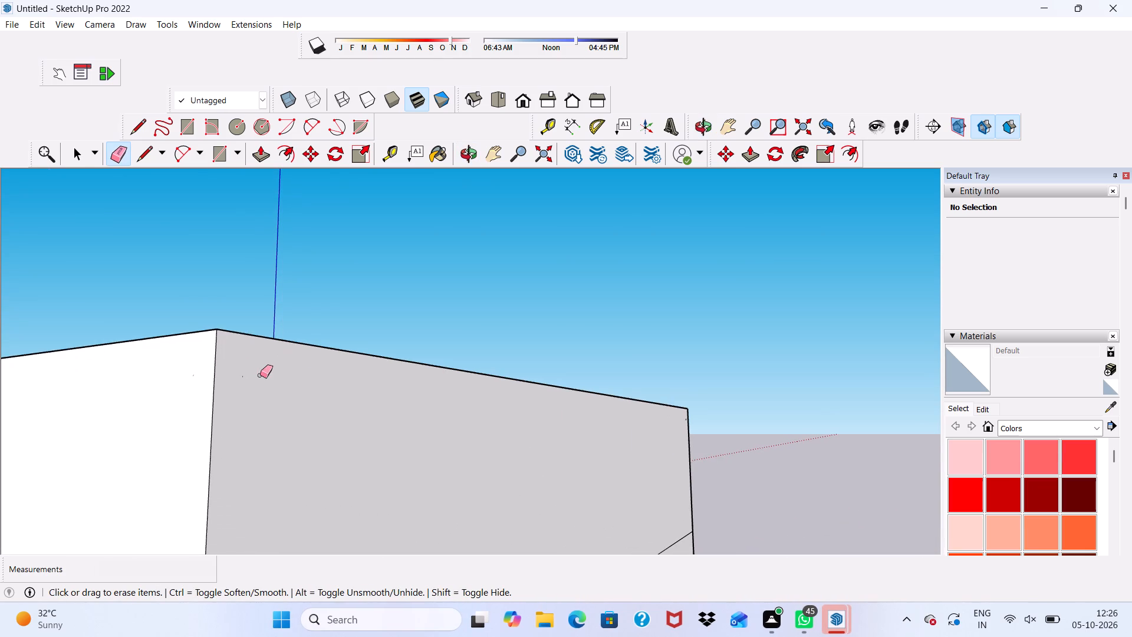
left_click_drag(260, 375, 250, 380)
left_click_drag(242, 372, 256, 393)
scroll(190, 365, "down", 8)
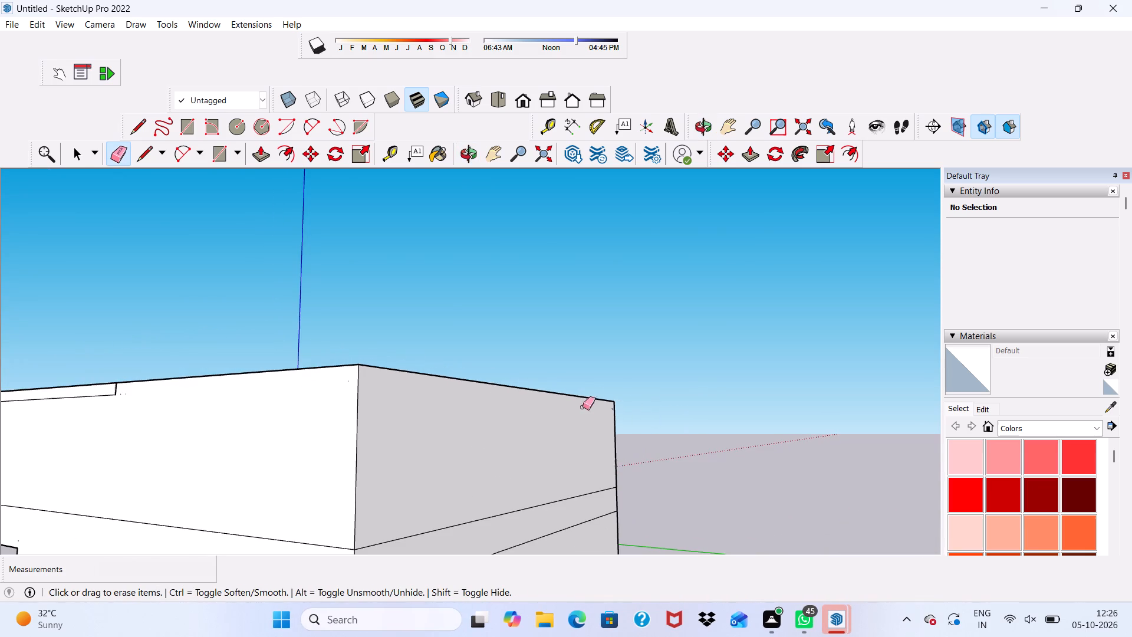
middle_click_drag(695, 403, 505, 398)
scroll(639, 413, "up", 14)
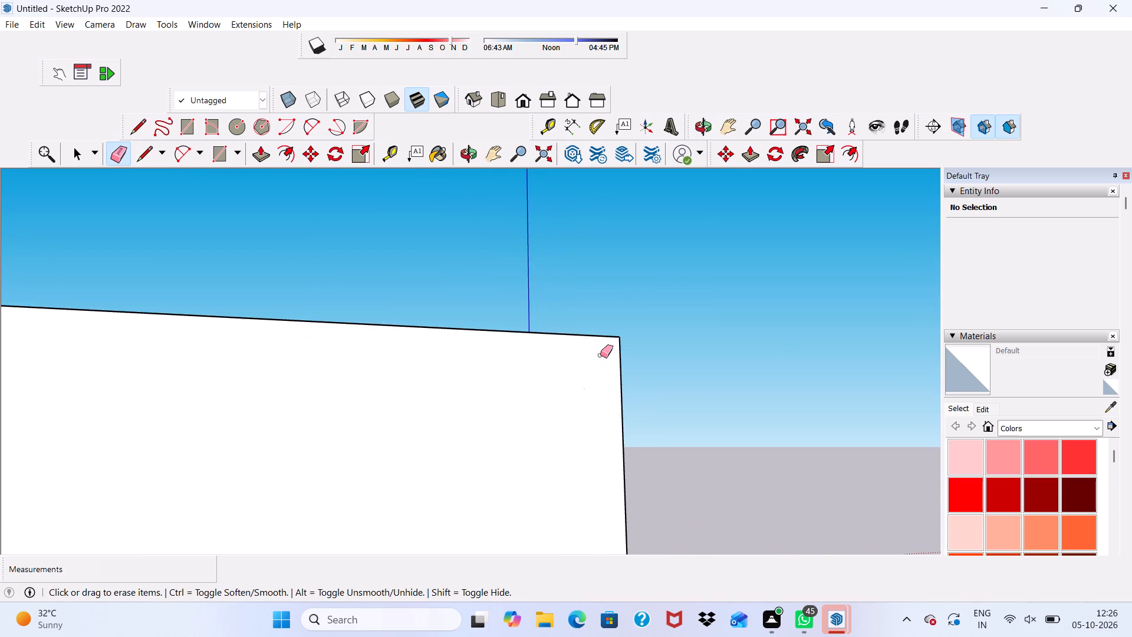
left_click_drag(602, 345, 587, 426)
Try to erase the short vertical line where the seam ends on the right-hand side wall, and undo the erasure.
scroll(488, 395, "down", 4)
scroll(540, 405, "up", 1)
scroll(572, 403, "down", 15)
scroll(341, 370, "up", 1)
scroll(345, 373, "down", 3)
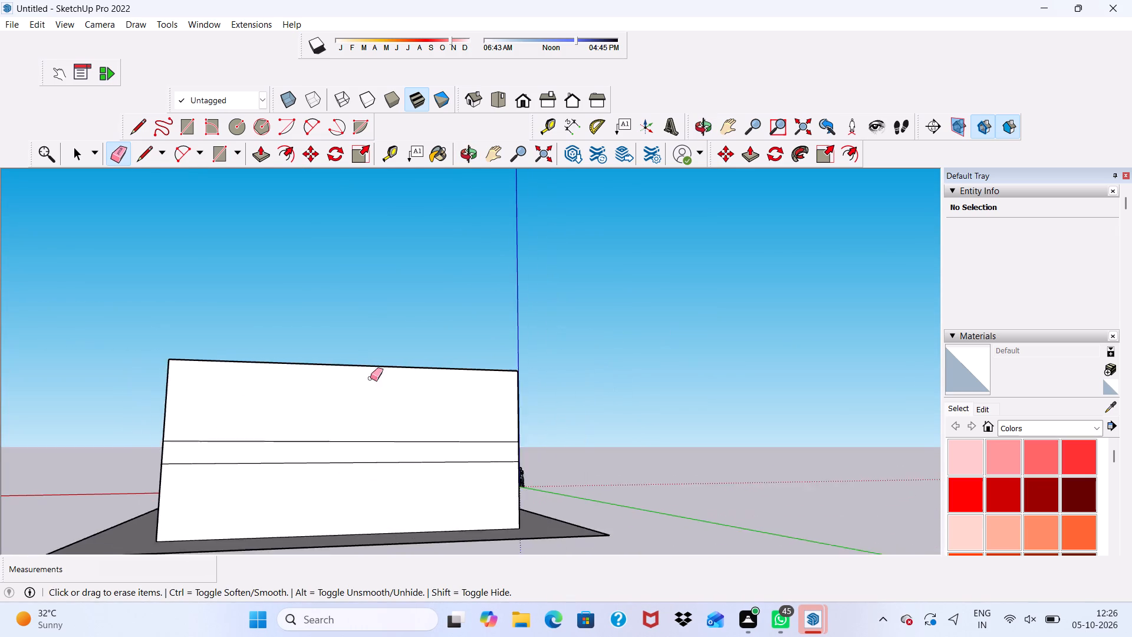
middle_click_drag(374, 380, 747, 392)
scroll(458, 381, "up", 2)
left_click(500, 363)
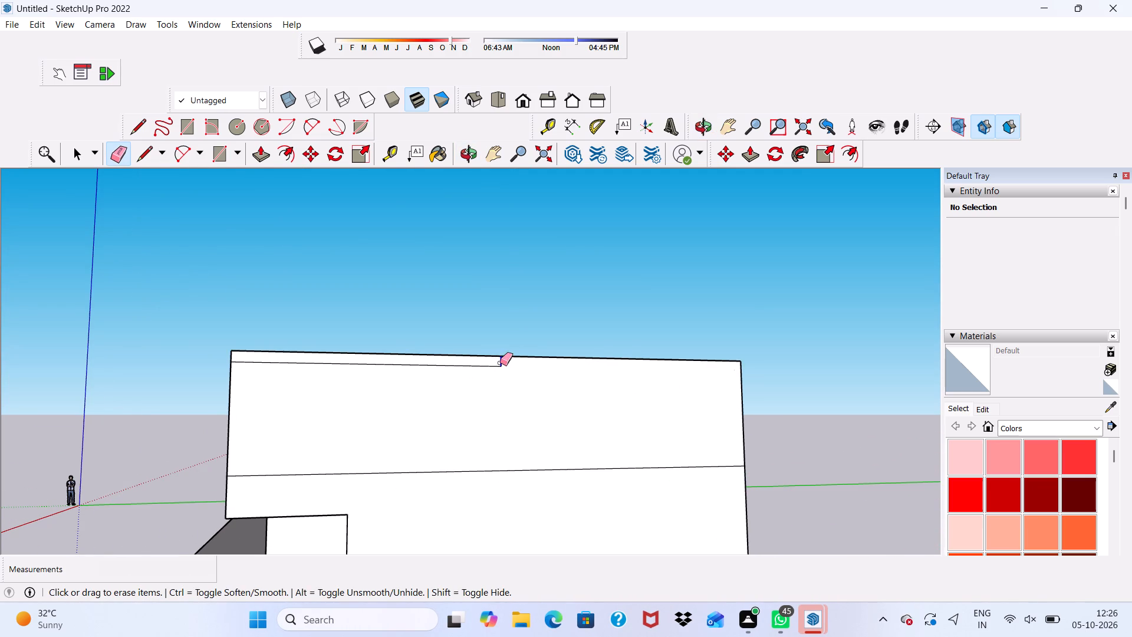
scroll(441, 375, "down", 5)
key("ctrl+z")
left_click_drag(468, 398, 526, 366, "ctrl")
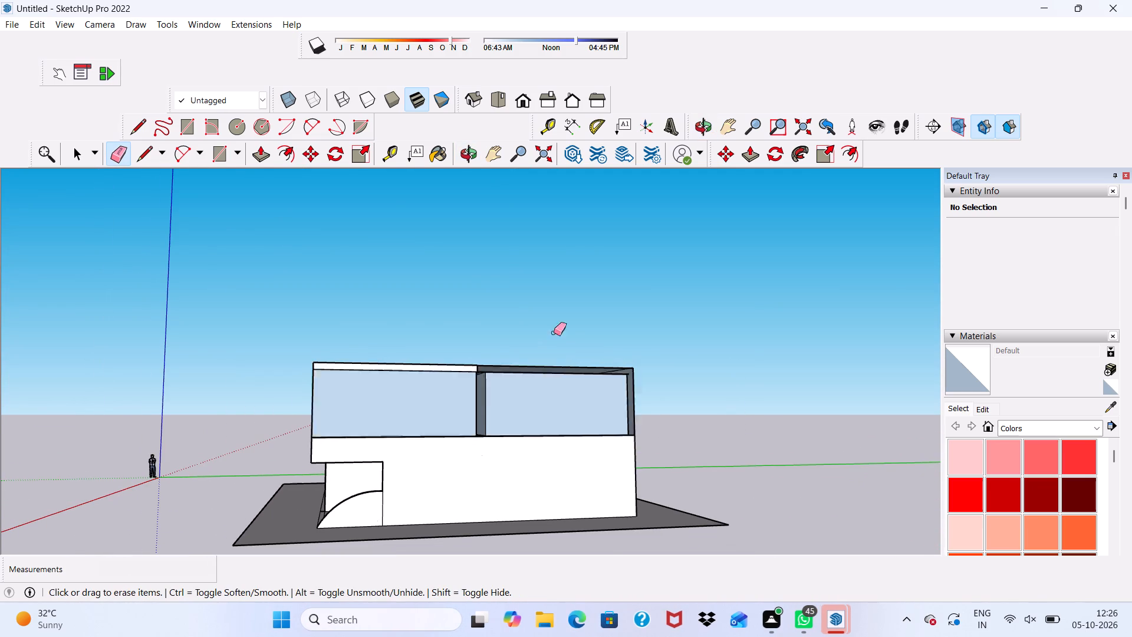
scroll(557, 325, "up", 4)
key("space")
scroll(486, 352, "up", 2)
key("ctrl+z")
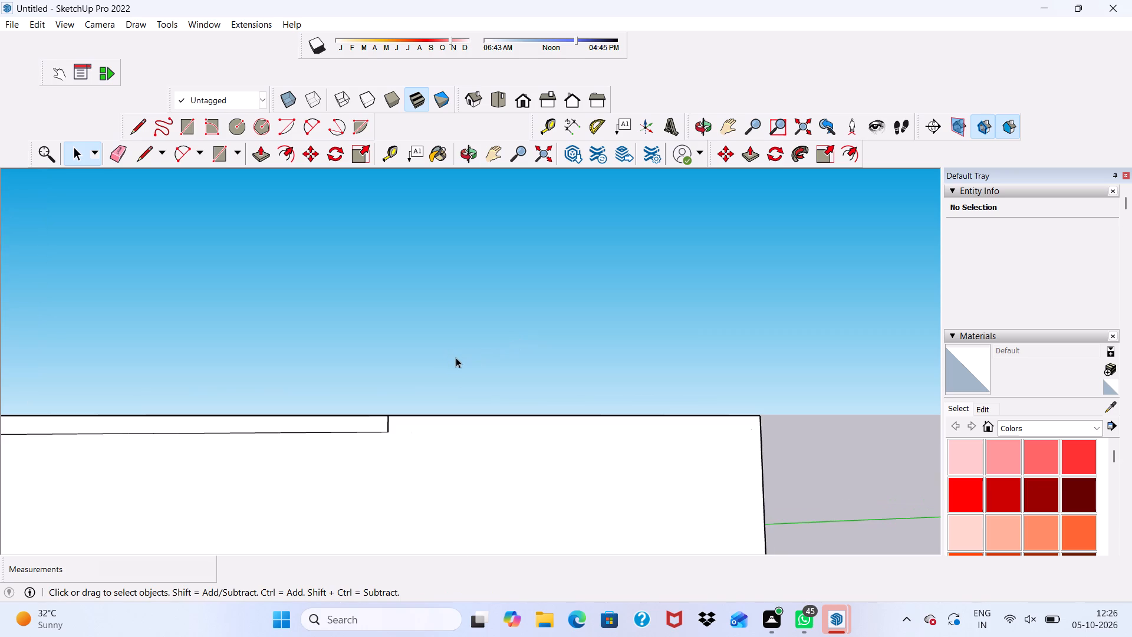
Examine the narrow vertical step face in the roof slab's edge on the right-hand side wall.
scroll(446, 388, "up", 4)
scroll(296, 491, "up", 6)
middle_click_drag(253, 499, 121, 539)
scroll(122, 540, "up", 2)
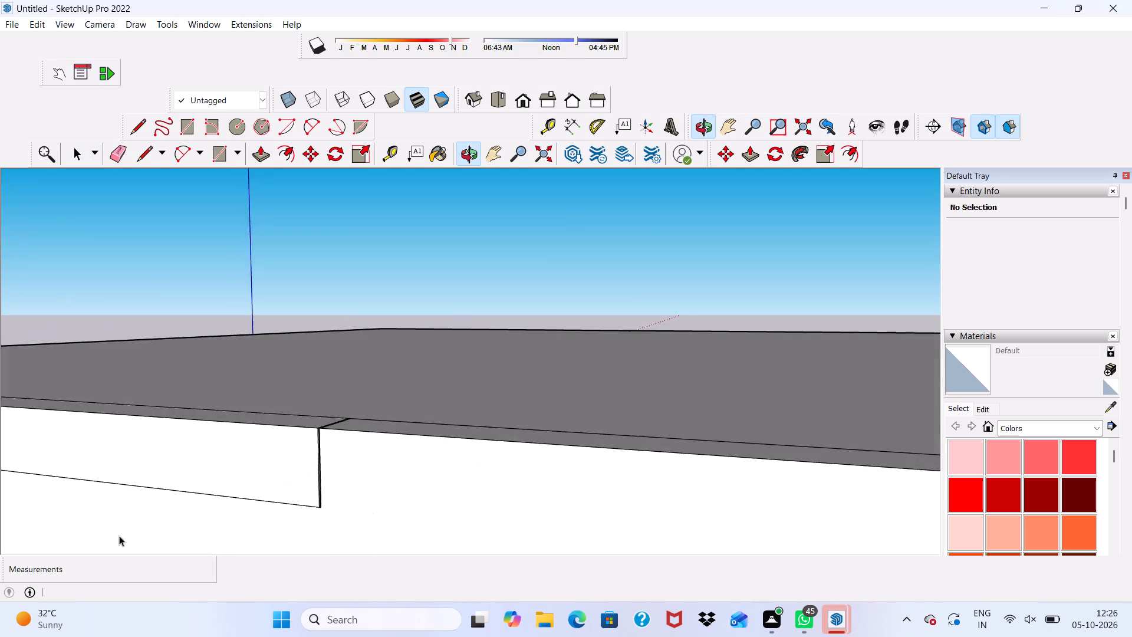
scroll(119, 536, "up", 2)
scroll(215, 503, "up", 6)
scroll(348, 421, "up", 5)
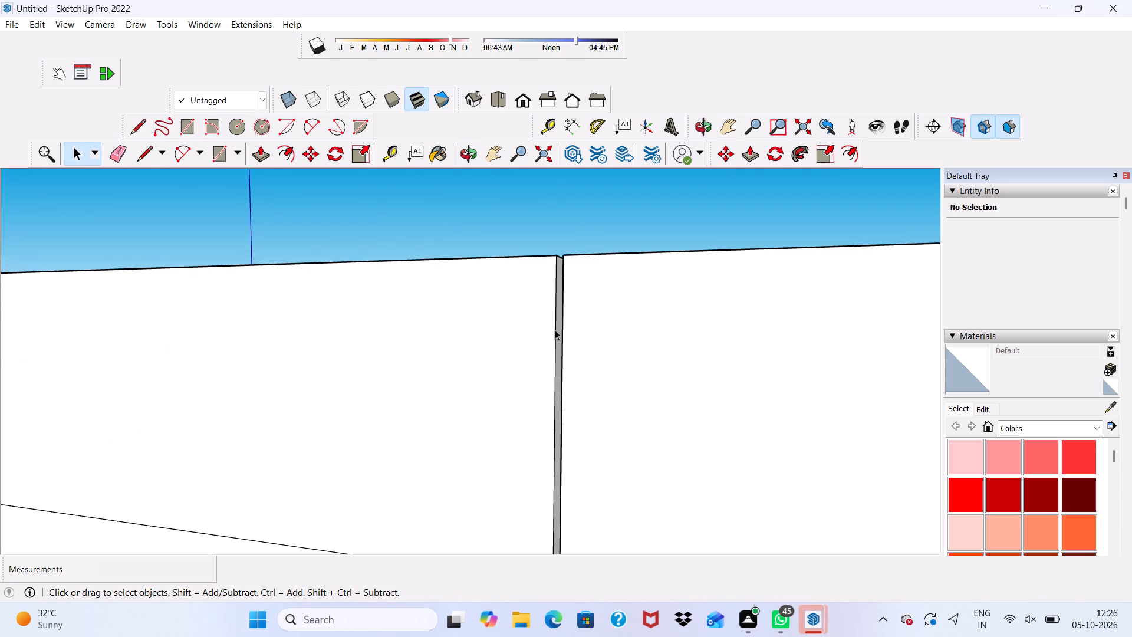
Push/Pull the narrow vertical step face in the roof slab's edge across the gap on the right-hand side wall.
left_click(555, 330)
scroll(559, 333, "up", 5)
left_click(561, 321)
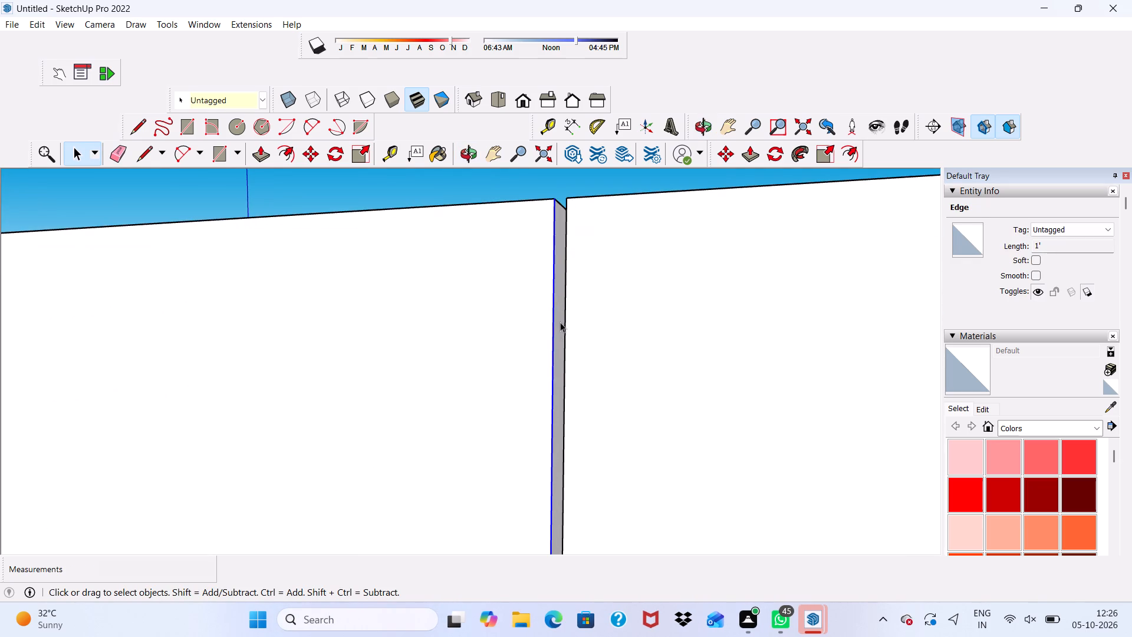
left_click(261, 165)
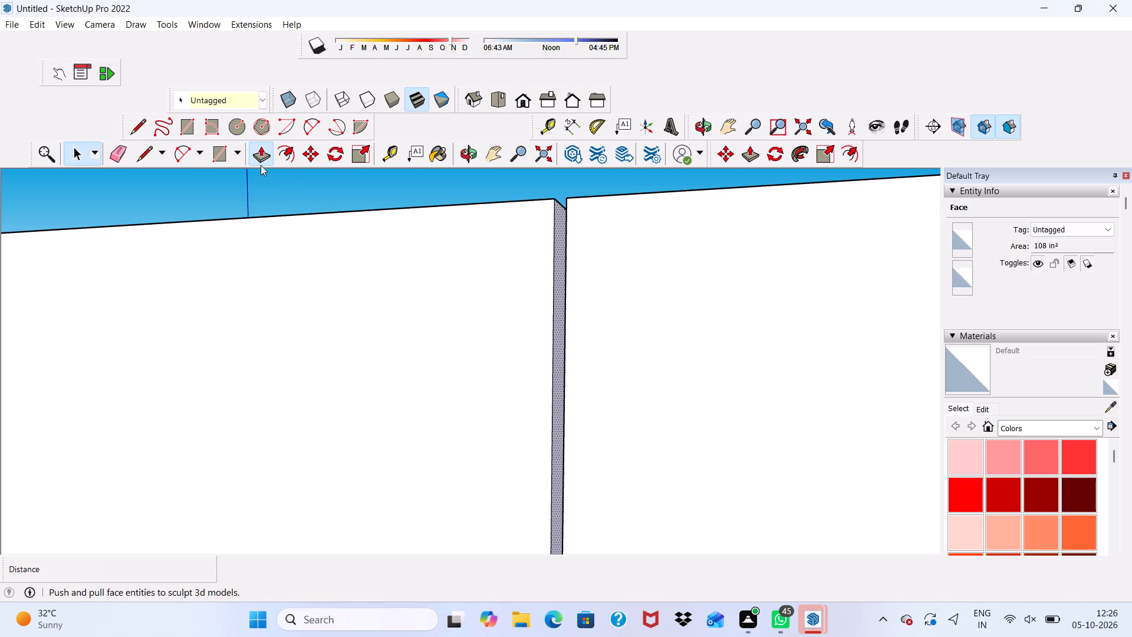
left_click(551, 383)
left_click(598, 382)
scroll(543, 347, "down", 4)
key("space")
Erase the short lines around the filled strip on the roof slab's top and on the right-hand side wall.
scroll(565, 335, "down", 2)
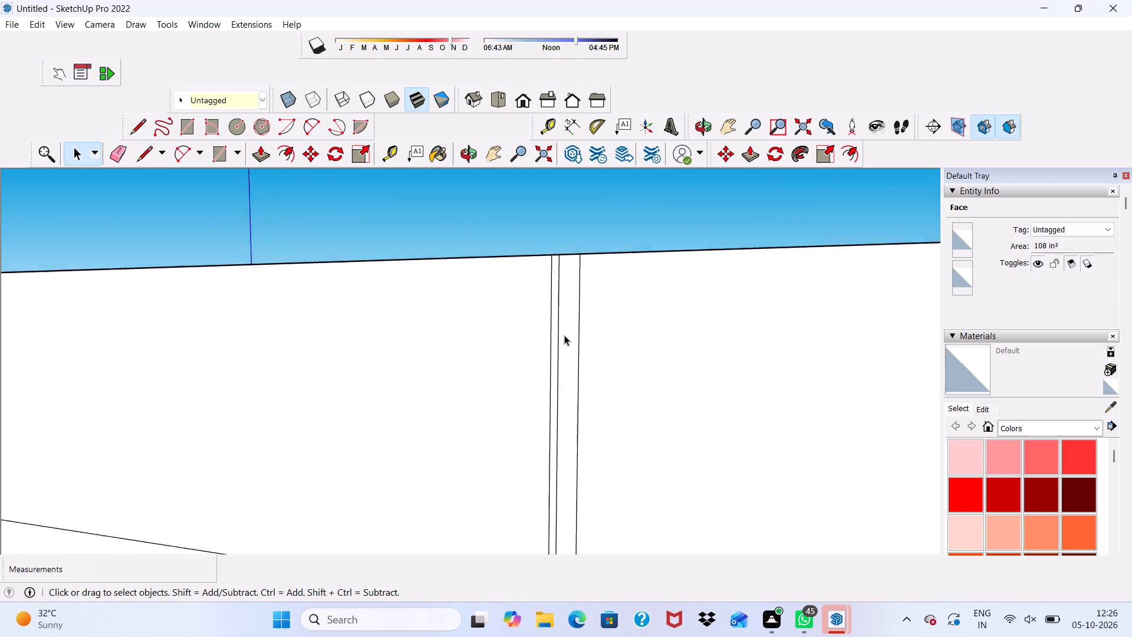
scroll(564, 335, "down", 6)
scroll(558, 323, "up", 2)
scroll(558, 323, "down", 3)
middle_click_drag(560, 326, 656, 393)
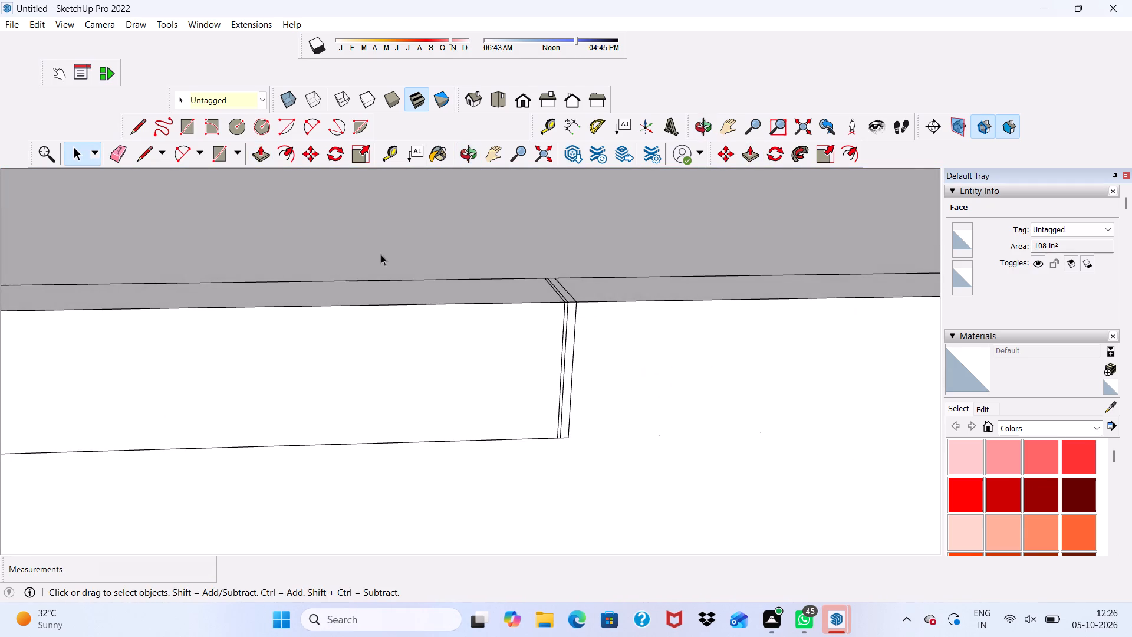
left_click(117, 153)
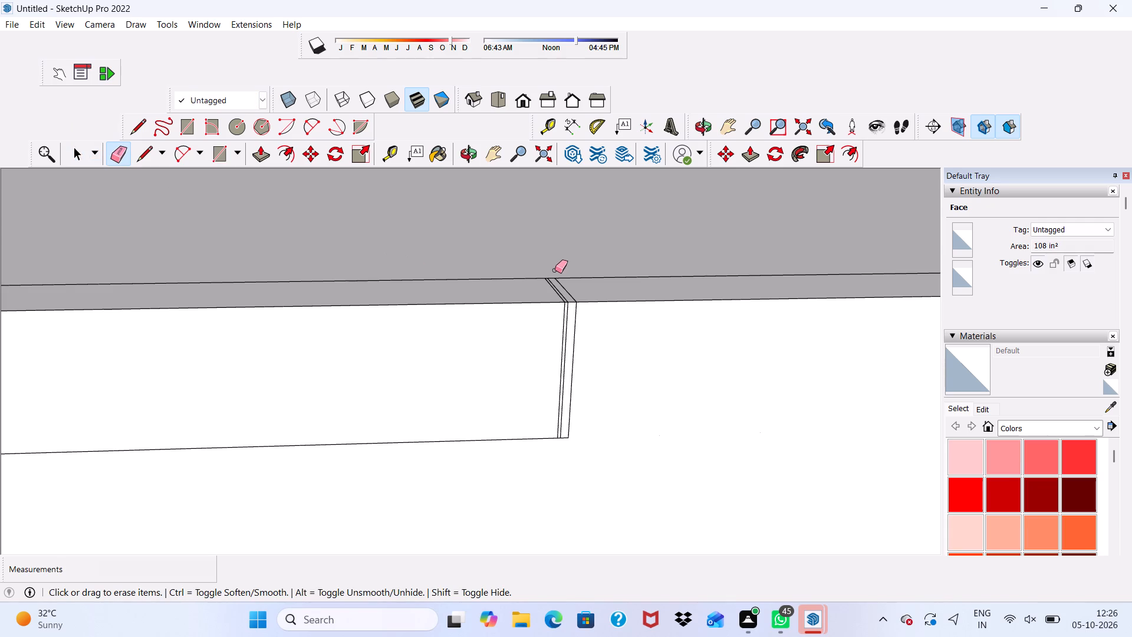
left_click_drag(528, 295, 587, 291)
left_click_drag(556, 323, 570, 322)
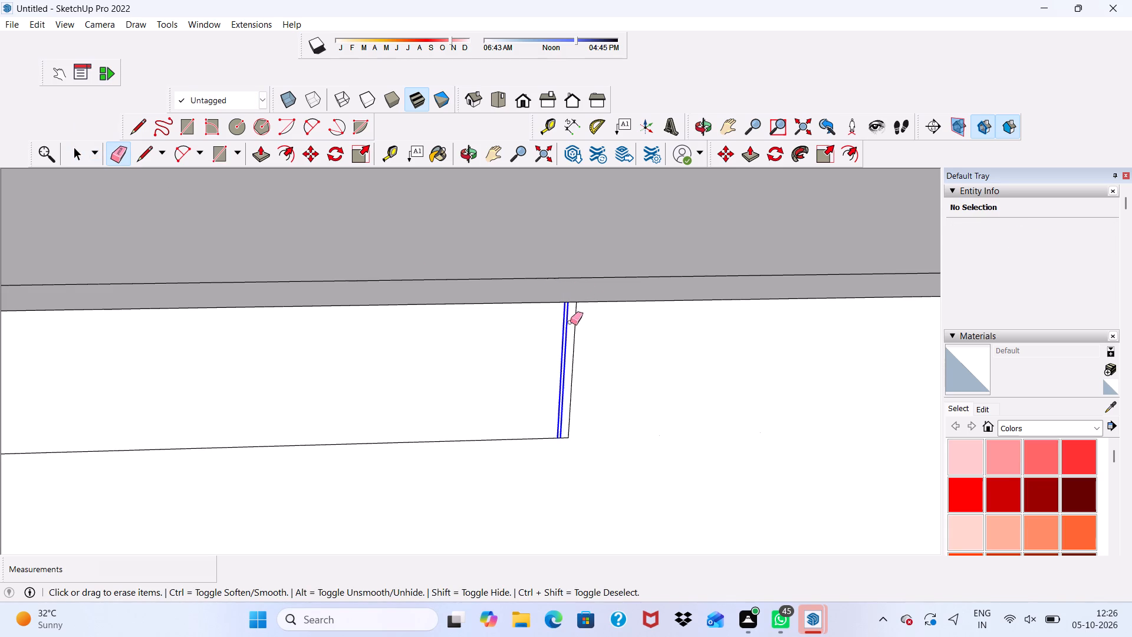
left_click_drag(570, 322, 582, 322)
Erase the remaining horizontal seam line below the roof slab and the tiny leftover dash on the right-hand side wall.
scroll(475, 275, "down", 4)
left_click_drag(498, 381, 487, 396)
scroll(430, 328, "down", 7)
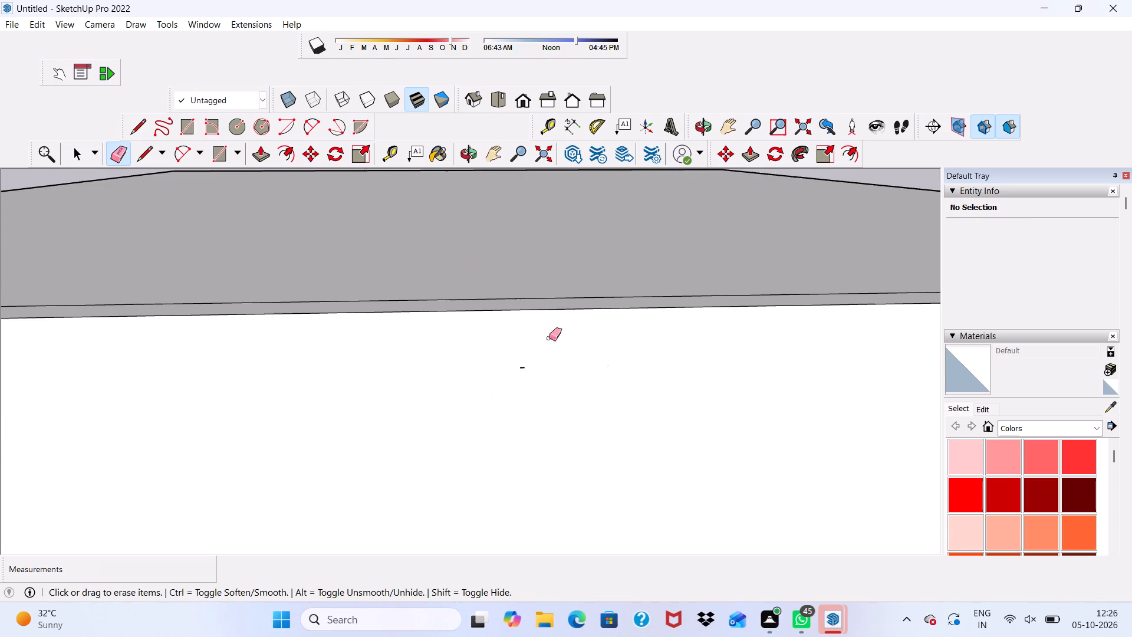
scroll(521, 377, "up", 5)
left_click_drag(527, 359, 524, 375)
left_click_drag(524, 358, 523, 375)
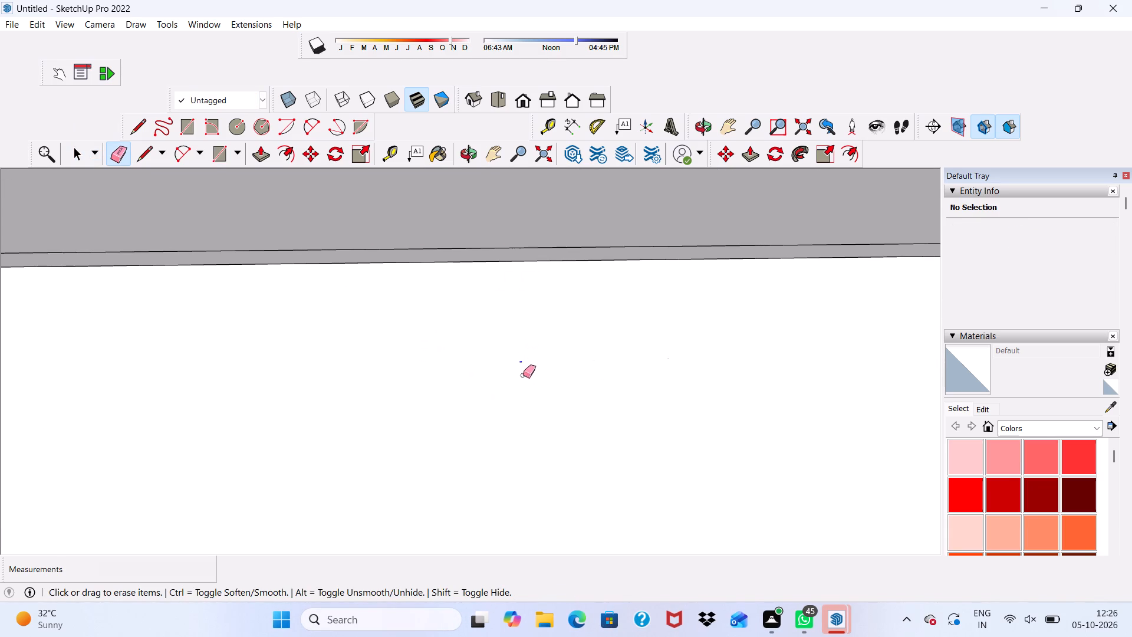
left_click_drag(523, 375, 524, 366)
left_click_drag(522, 360, 468, 375)
Erase the horizontal floor-level seam line across the right-hand side wall.
scroll(406, 339, "down", 17)
scroll(31, 331, "down", 5)
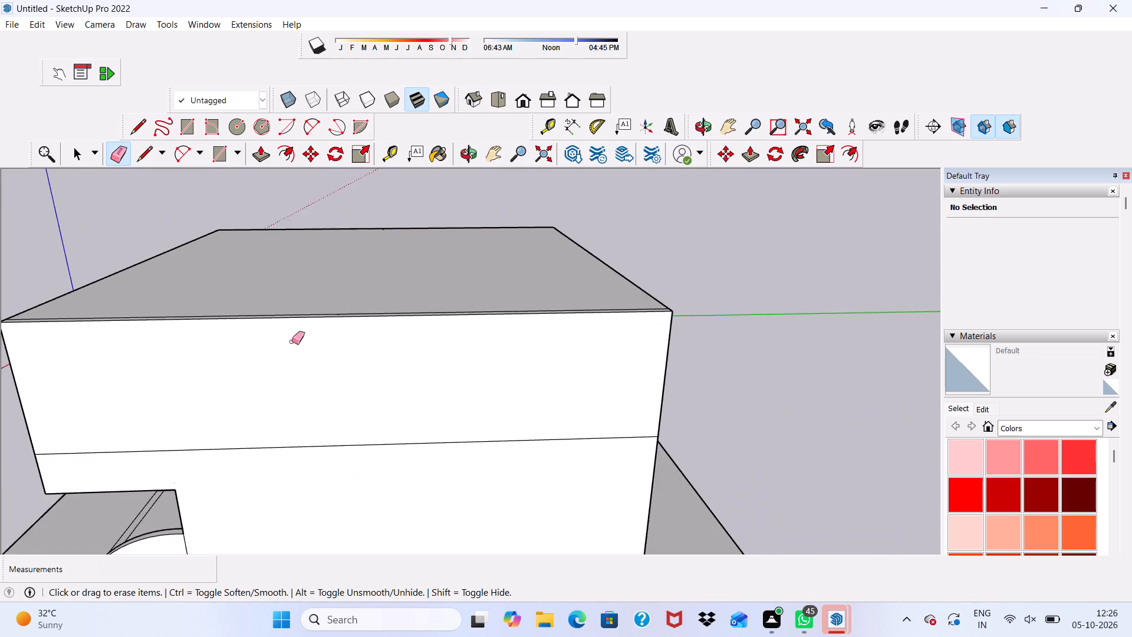
scroll(292, 342, "down", 7)
middle_click_drag(177, 350, 386, 306)
scroll(357, 393, "up", 4)
left_click_drag(366, 413, 367, 422)
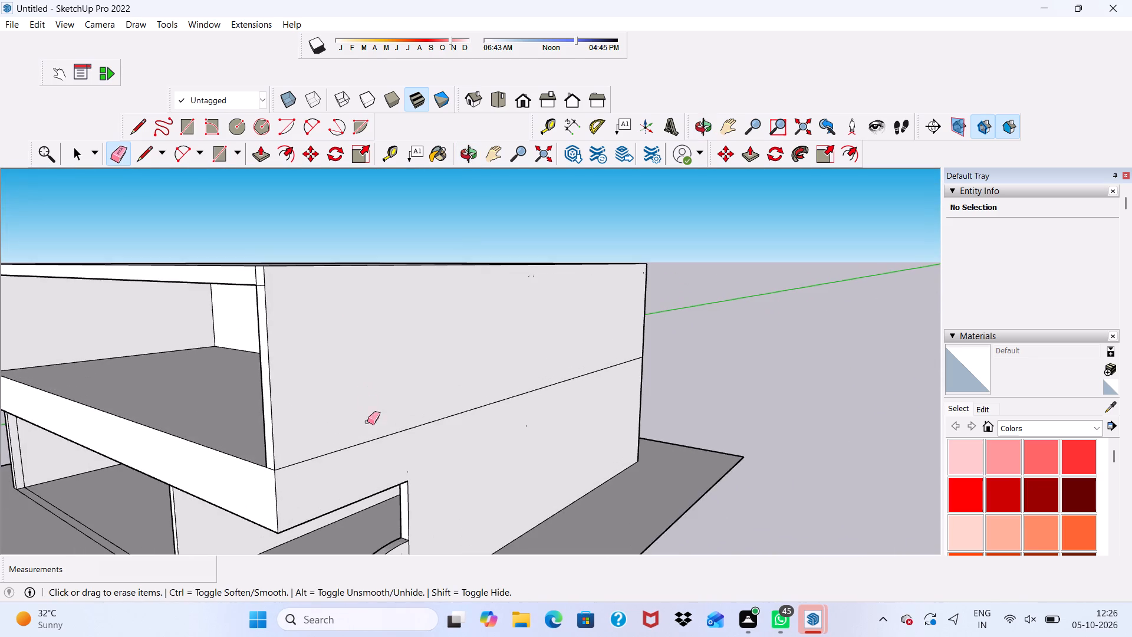
left_click_drag(367, 422, 300, 466)
left_click_drag(580, 370, 565, 400)
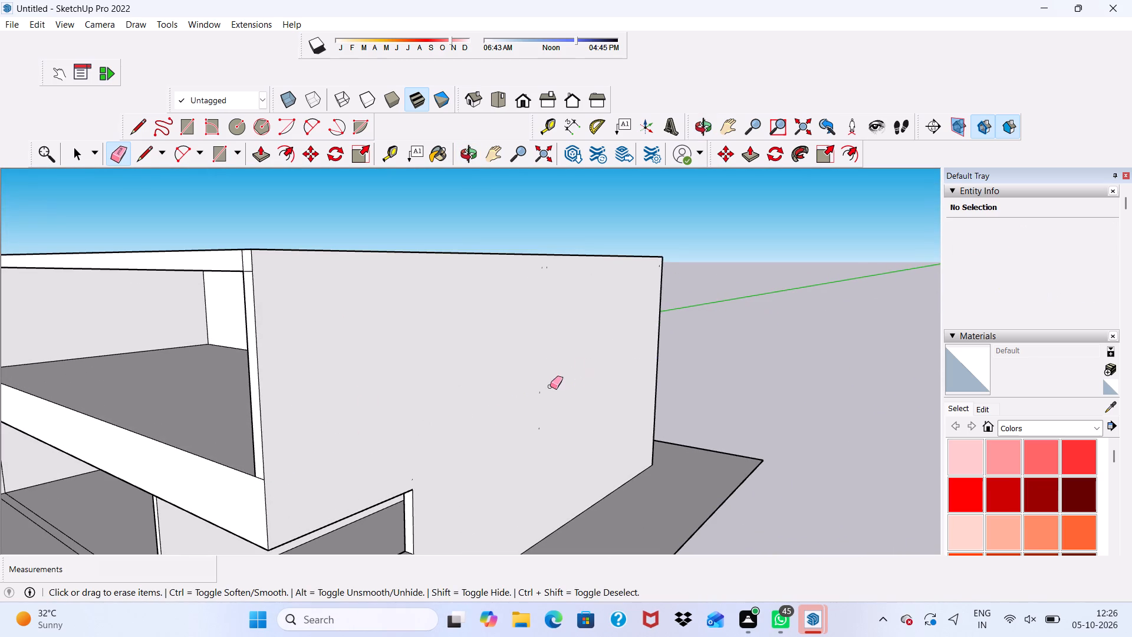
Erase the seam lines on the rear wall.
scroll(559, 370, "down", 2)
middle_click_drag(565, 367, 14, 332)
scroll(452, 339, "up", 1)
left_click_drag(483, 337, 511, 429)
left_click_drag(346, 404, 345, 413)
scroll(594, 370, "up", 1)
left_click_drag(598, 374, 612, 426)
scroll(381, 331, "down", 9)
scroll(419, 316, "up", 3)
left_click_drag(529, 330, 519, 395)
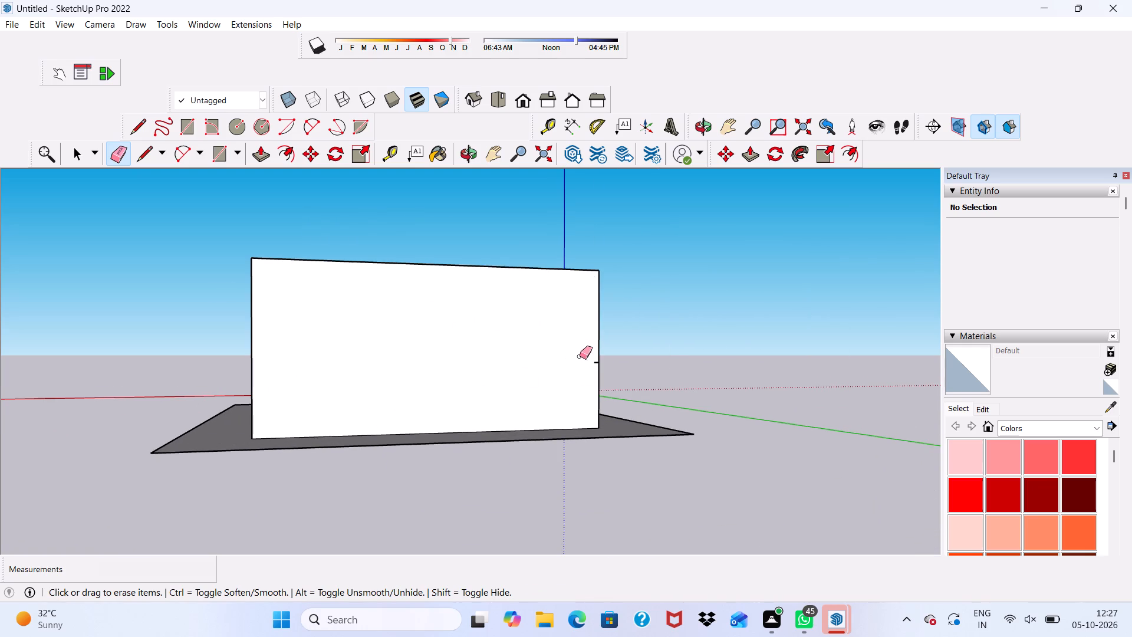
Erase the short leftover line stub at the rear wall's vertical edge, about halfway up.
scroll(497, 362, "up", 11)
scroll(673, 355, "down", 3)
scroll(590, 359, "up", 1)
scroll(506, 357, "down", 6)
scroll(582, 356, "up", 5)
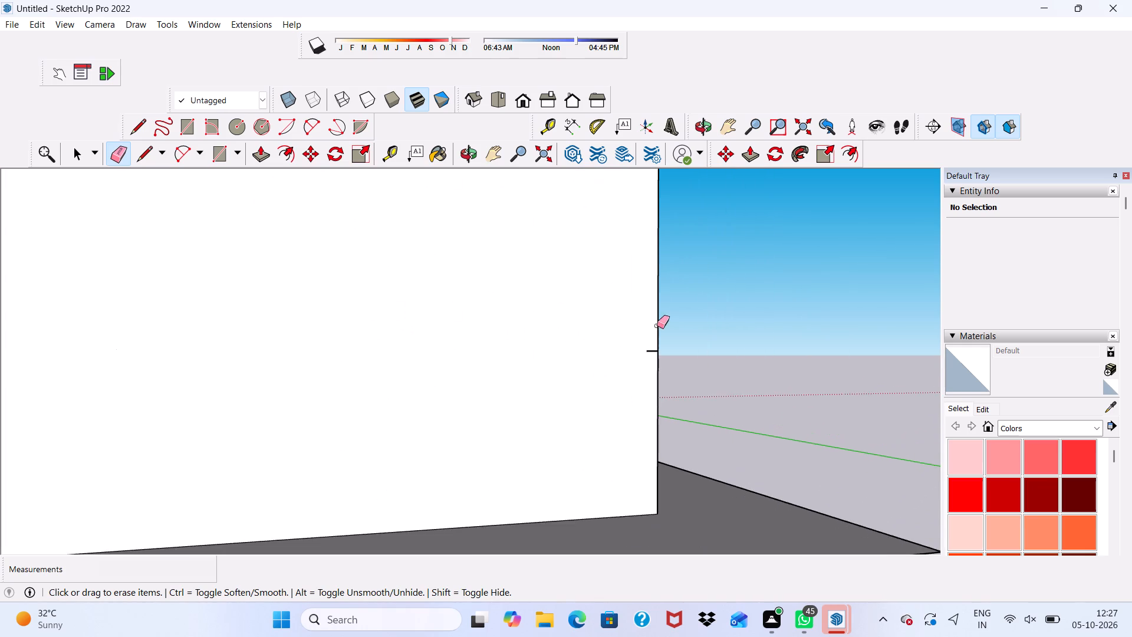
scroll(657, 326, "up", 3)
left_click_drag(646, 352, 649, 365)
Erase the two short lines separating roof slab and side wall at the front frame's top-left corner.
scroll(552, 317, "down", 5)
middle_click_drag(514, 347, 299, 383)
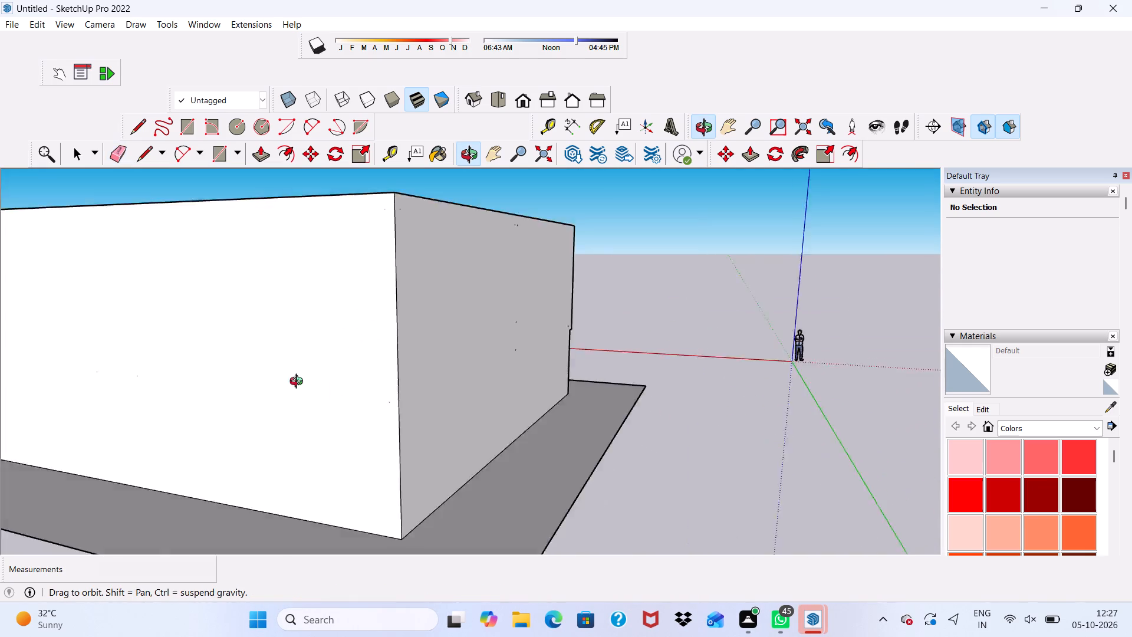
middle_click_drag(299, 383, 18, 344)
scroll(383, 258, "down", 4)
middle_click_drag(585, 277, 243, 257)
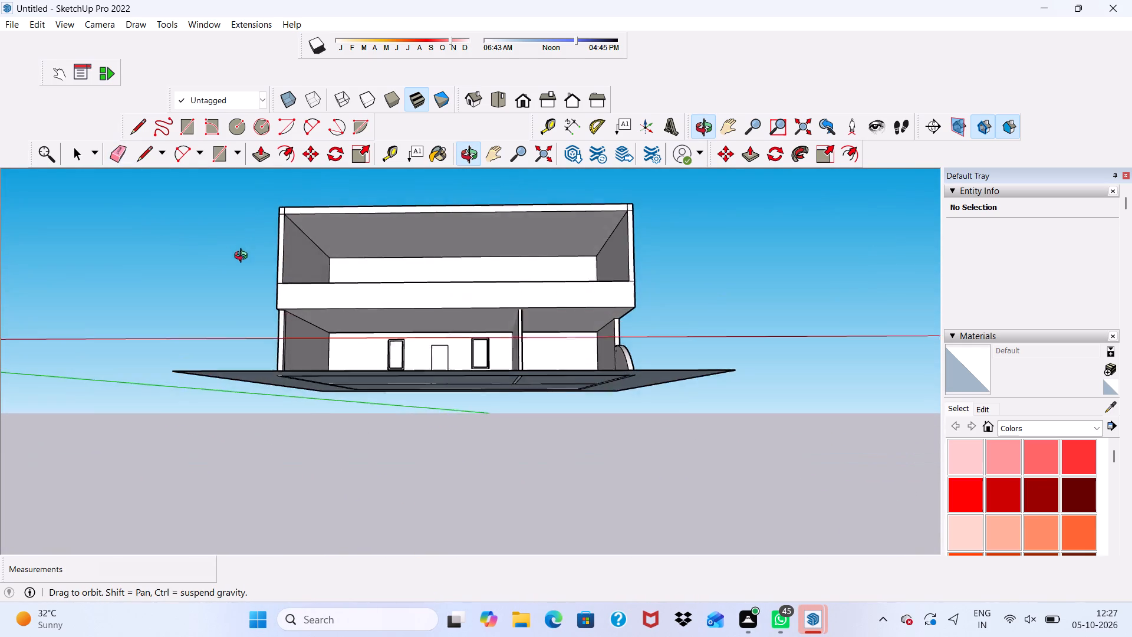
middle_click_drag(243, 257, 243, 258)
middle_click(242, 258)
key("space")
scroll(332, 247, "up", 3)
scroll(320, 242, "down", 4)
scroll(232, 182, "up", 5)
scroll(279, 198, "up", 14)
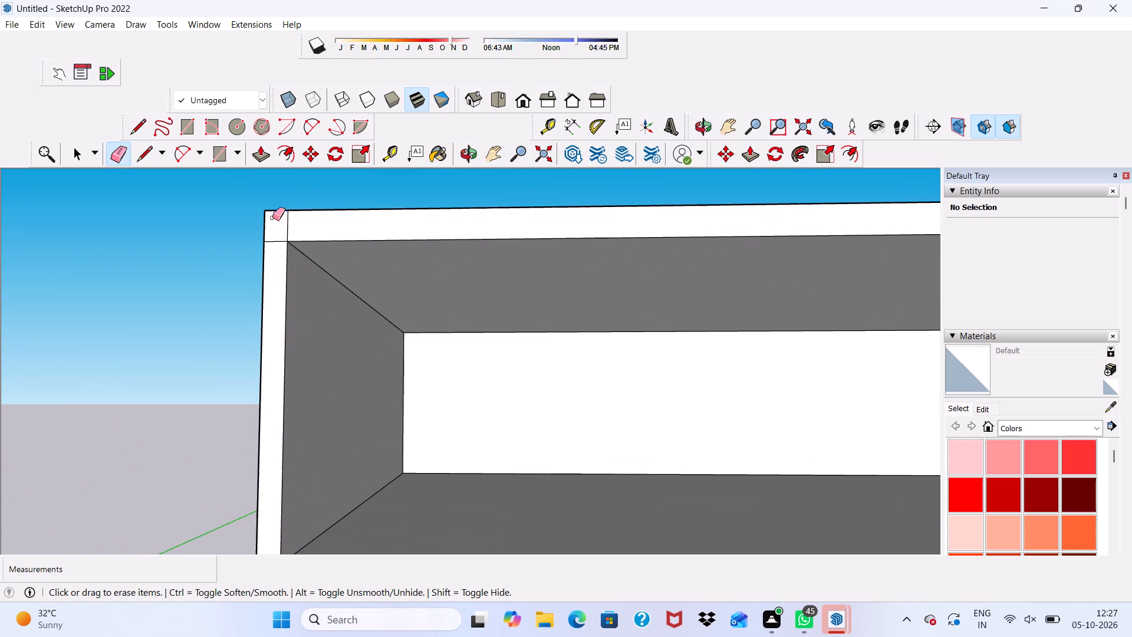
left_click(288, 218)
left_click_drag(276, 239, 279, 247)
scroll(228, 219, "down", 6)
key("space")
Erase the two short lines separating roof slab and side wall at the front frame's top-right corner.
scroll(272, 242, "down", 12)
middle_click_drag(427, 249, 390, 392)
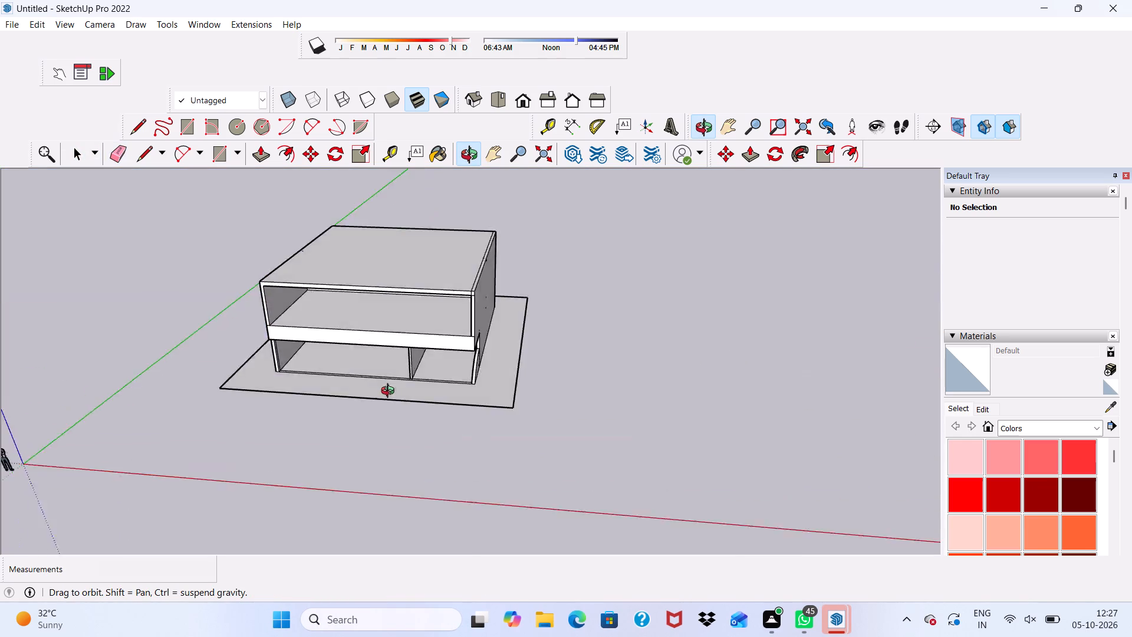
middle_click_drag(390, 392, 437, 323)
scroll(418, 292, "up", 11)
middle_click_drag(239, 257, 267, 140)
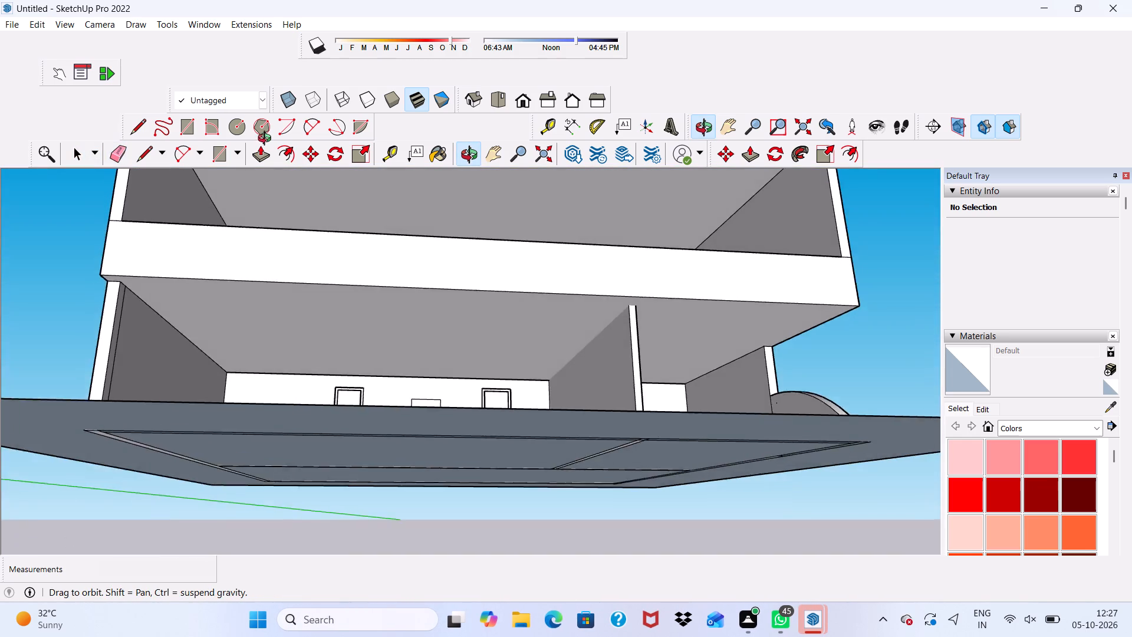
middle_click_drag(267, 140, 298, 275)
scroll(299, 278, "up", 2)
scroll(353, 205, "down", 10)
middle_click_drag(378, 237, 309, 229)
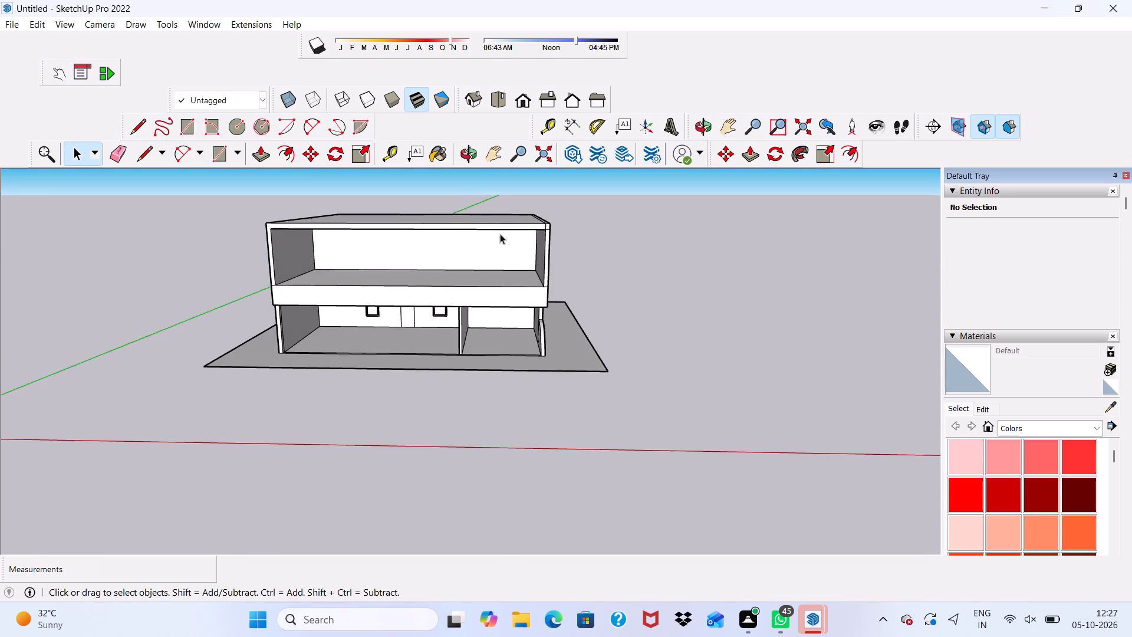
scroll(529, 210, "up", 3)
left_click(118, 153)
scroll(570, 221, "up", 5)
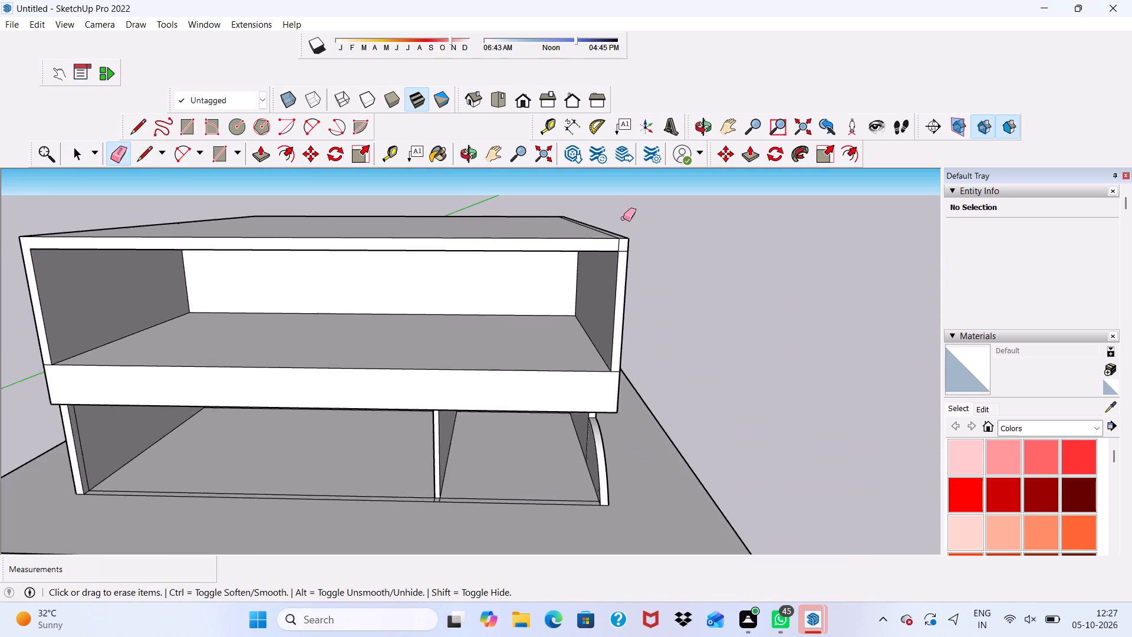
scroll(623, 218, "up", 4)
left_click(587, 254)
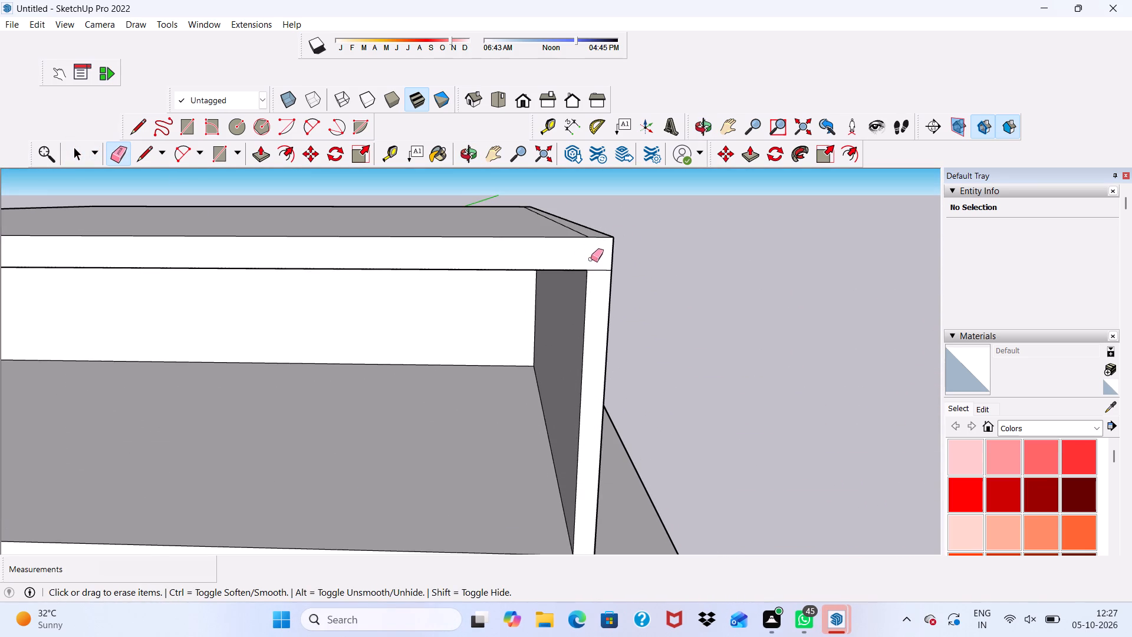
left_click(593, 272)
left_click(597, 272)
left_click(601, 271)
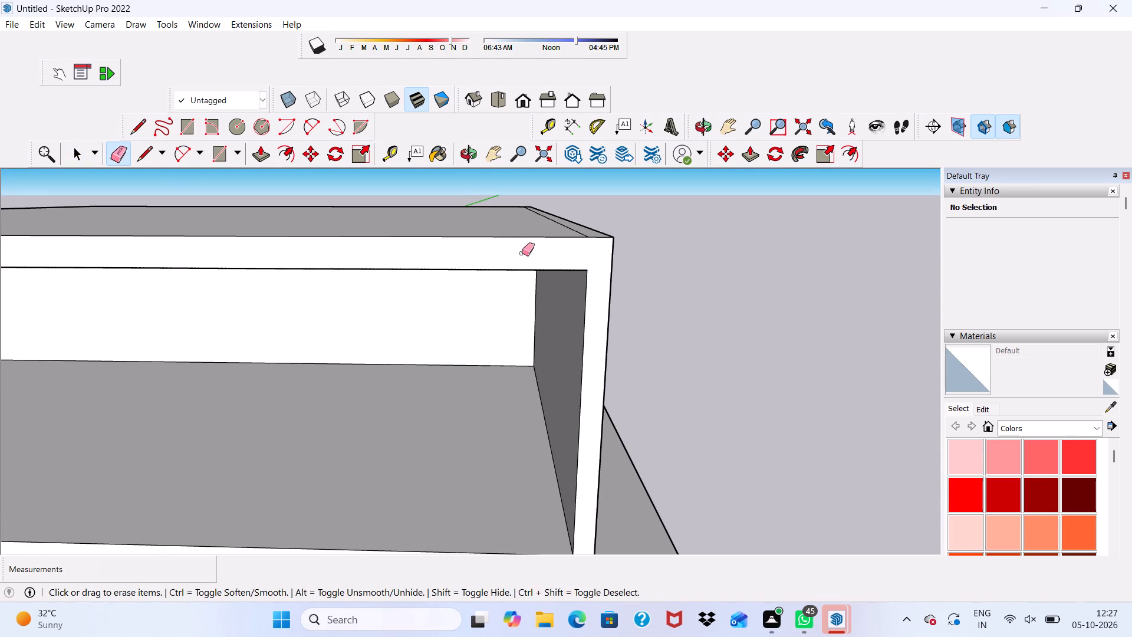
scroll(491, 252, "down", 7)
scroll(498, 258, "up", 1)
scroll(504, 260, "down", 2)
key("space")
Push/Pull the large top face of the roof slab upward by 2'.
scroll(271, 265, "down", 3)
scroll(274, 321, "up", 2)
scroll(292, 326, "down", 5)
middle_click_drag(226, 324, 349, 227)
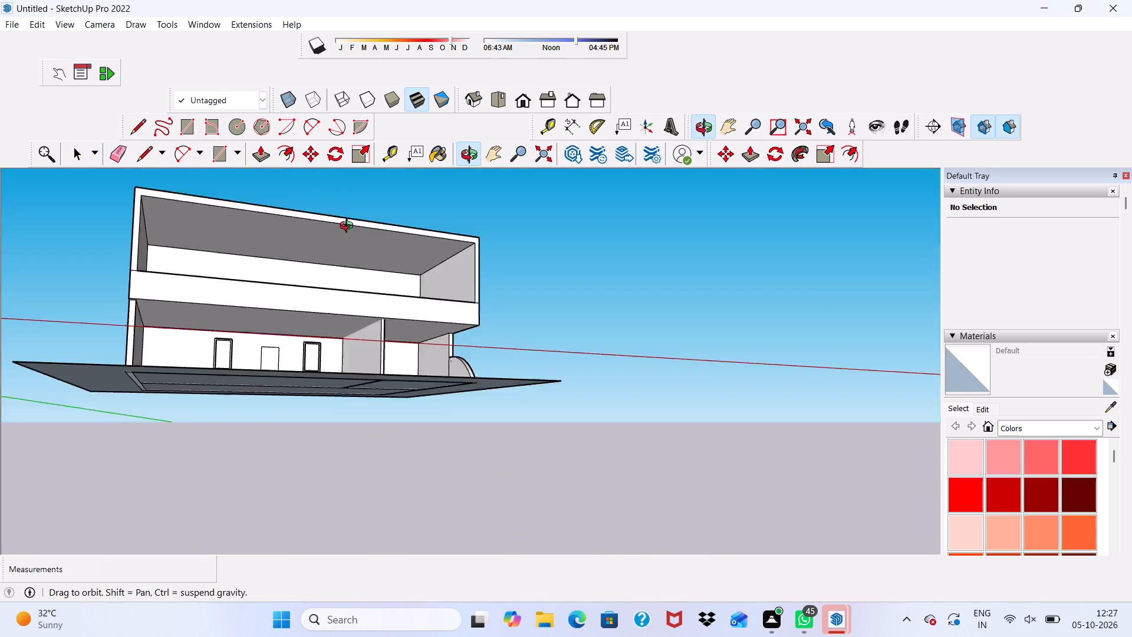
middle_click_drag(349, 227, 291, 250)
scroll(238, 238, "up", 4)
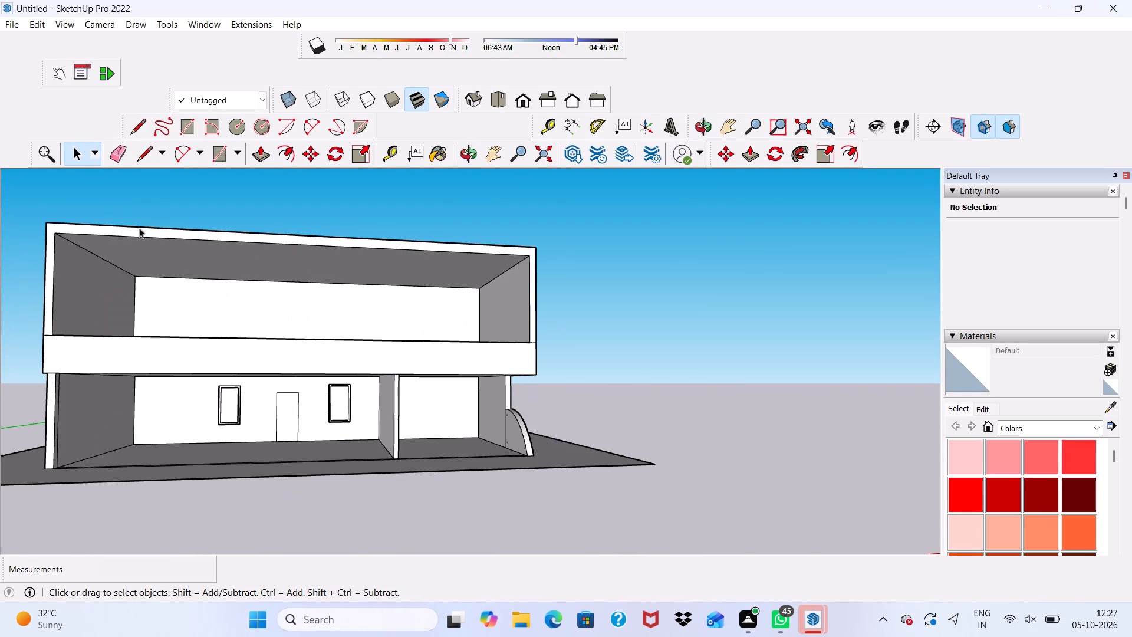
scroll(187, 228, "up", 4)
middle_click_drag(177, 242, 127, 343)
left_click(136, 307)
scroll(136, 308, "down", 5)
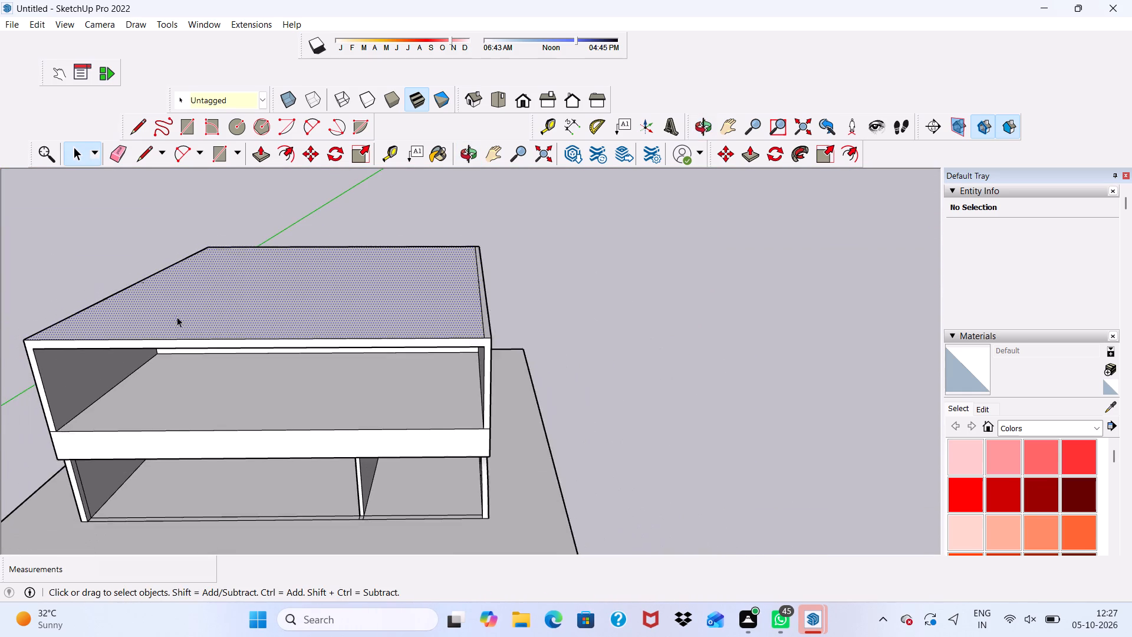
left_click(264, 150)
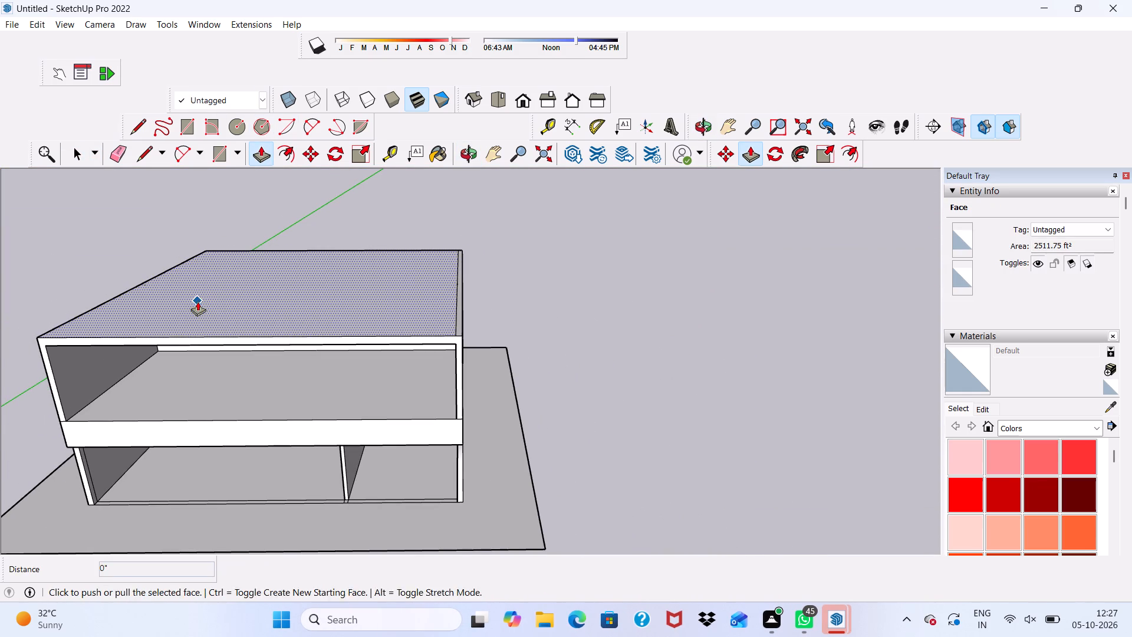
left_click(198, 301)
scroll(203, 257, "down", 1)
middle_click_drag(203, 257, 200, 160)
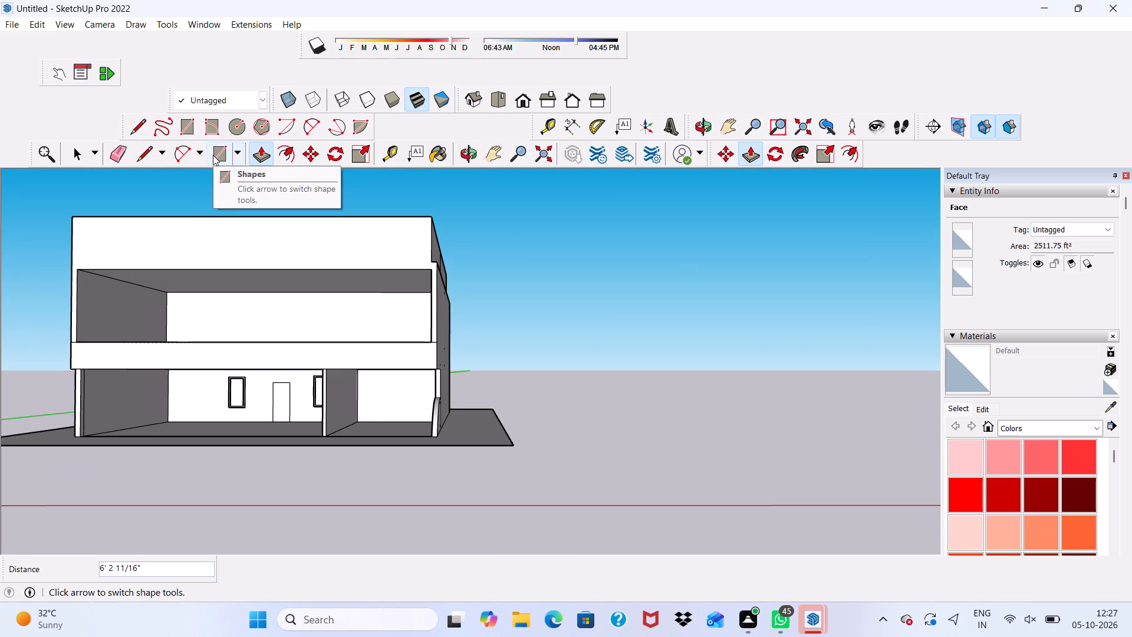
key("3")
key("BackSpace")
type("2'")
key("Return")
scroll(281, 210, "up", 5)
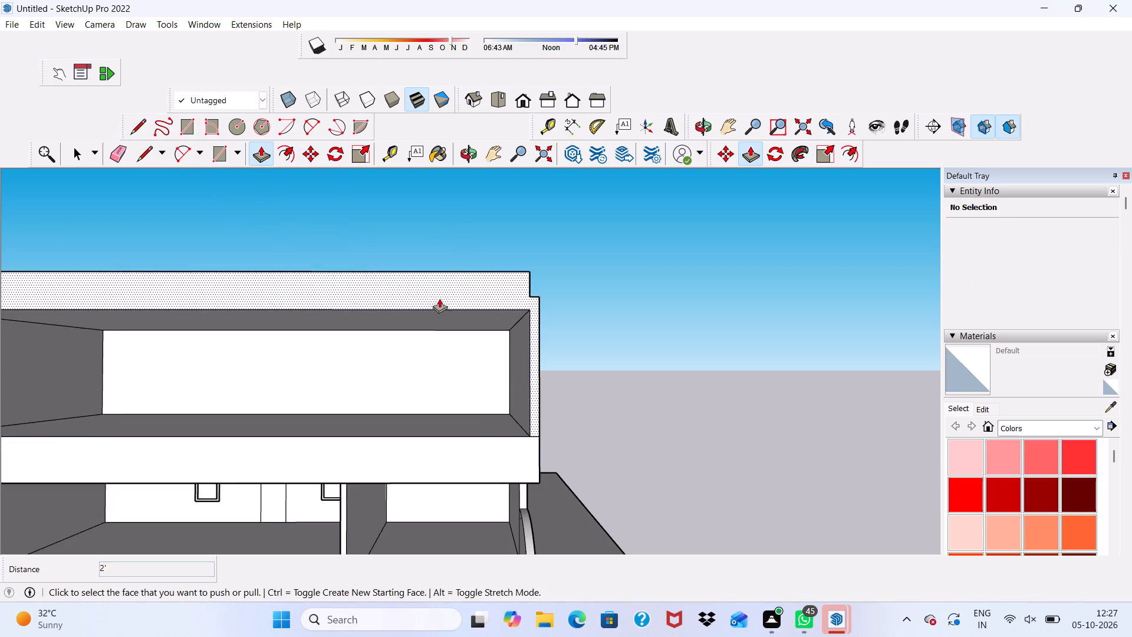
Push/Pull the front part of the raised roof's right-hand side face out flush with the wall below.
scroll(462, 301, "down", 1)
middle_click_drag(489, 290, 170, 353)
scroll(349, 339, "up", 12)
left_click(398, 313)
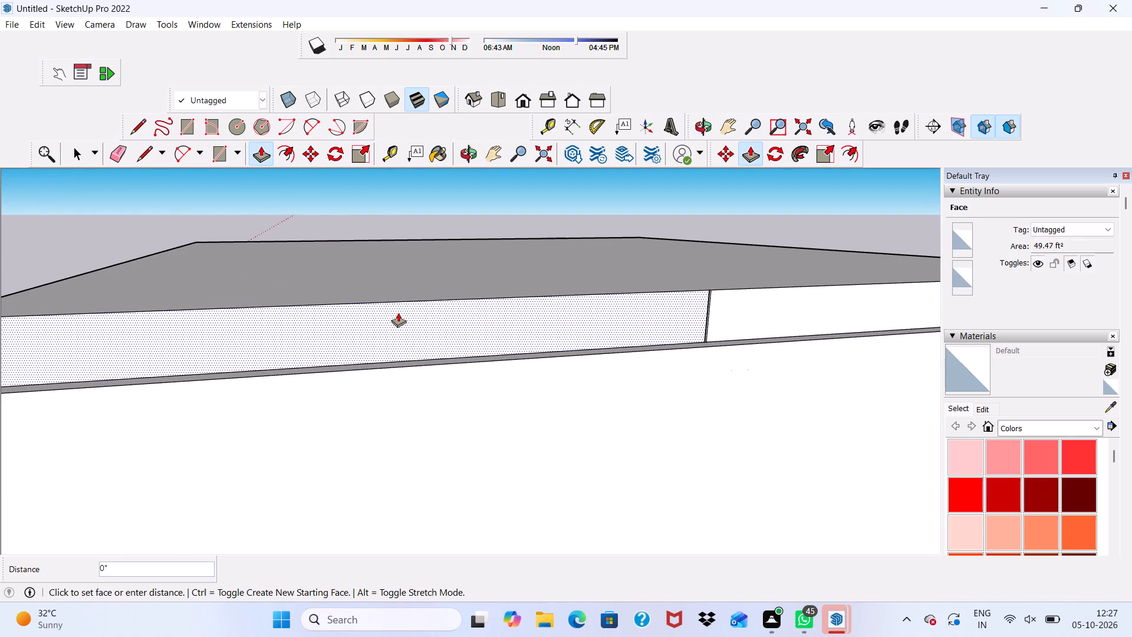
left_click(460, 385)
Push/Pull the rear part of the raised roof's right-hand side face out 9" to align with the front part.
scroll(594, 285, "down", 4)
middle_click_drag(704, 306, 499, 339)
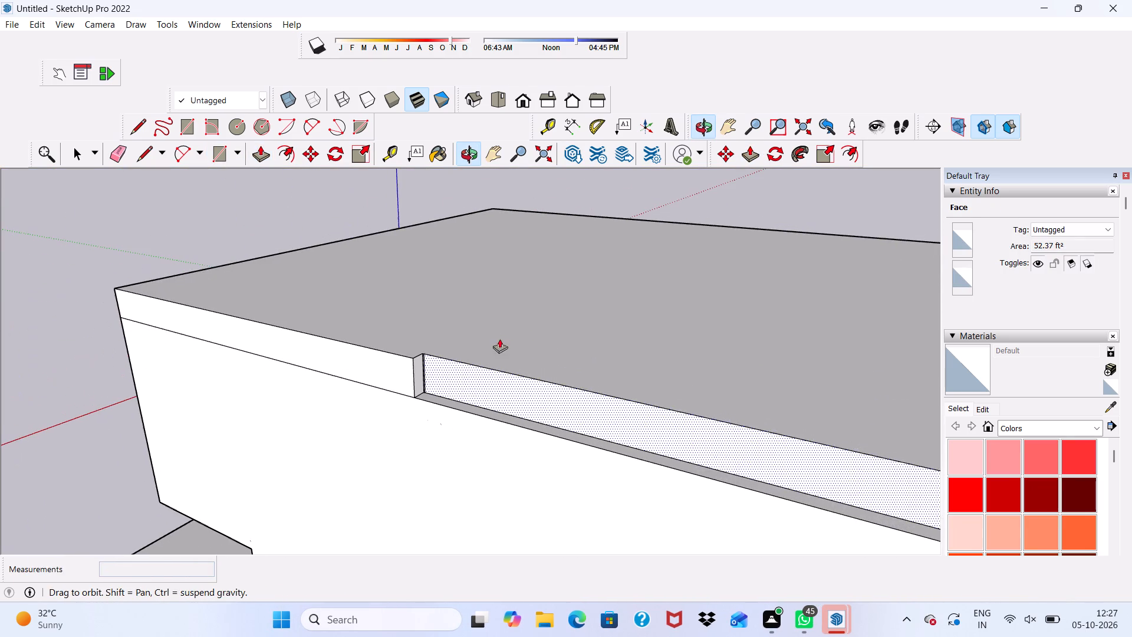
middle_click_drag(499, 339, 500, 339)
left_click(472, 374)
scroll(388, 369, "up", 11)
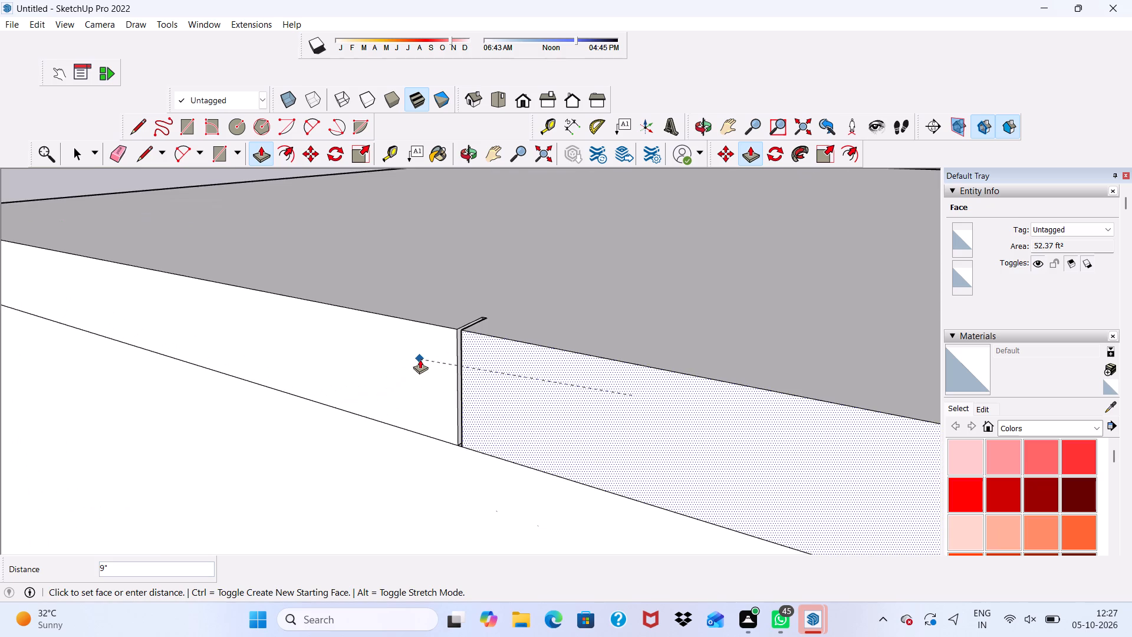
scroll(420, 359, "up", 5)
left_click(347, 321)
Push/Pull the narrow slot face between the two side parts of the raised roof 2 1/16" across the gap.
scroll(472, 360, "up", 7)
scroll(504, 339, "down", 1)
scroll(504, 339, "up", 3)
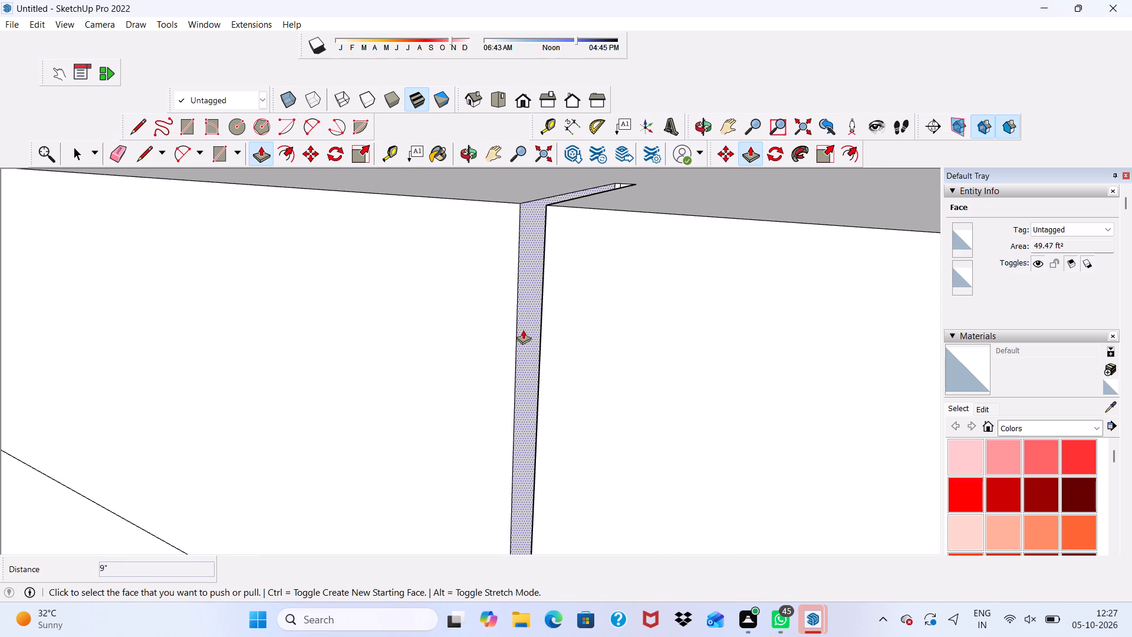
left_click(523, 330)
scroll(526, 340, "up", 1)
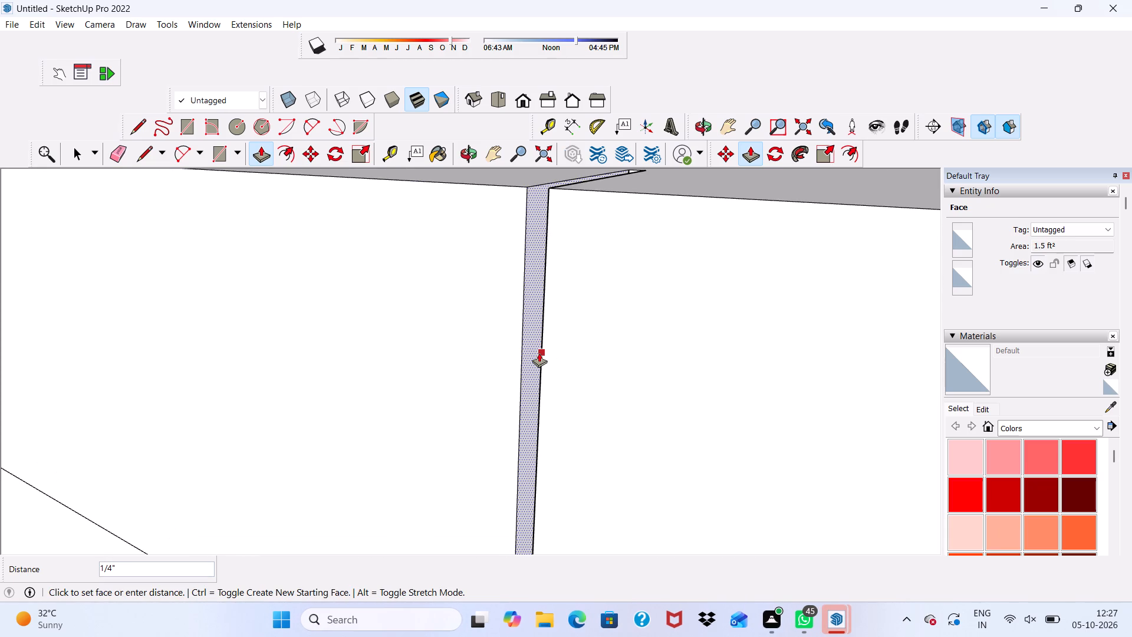
left_click(580, 357)
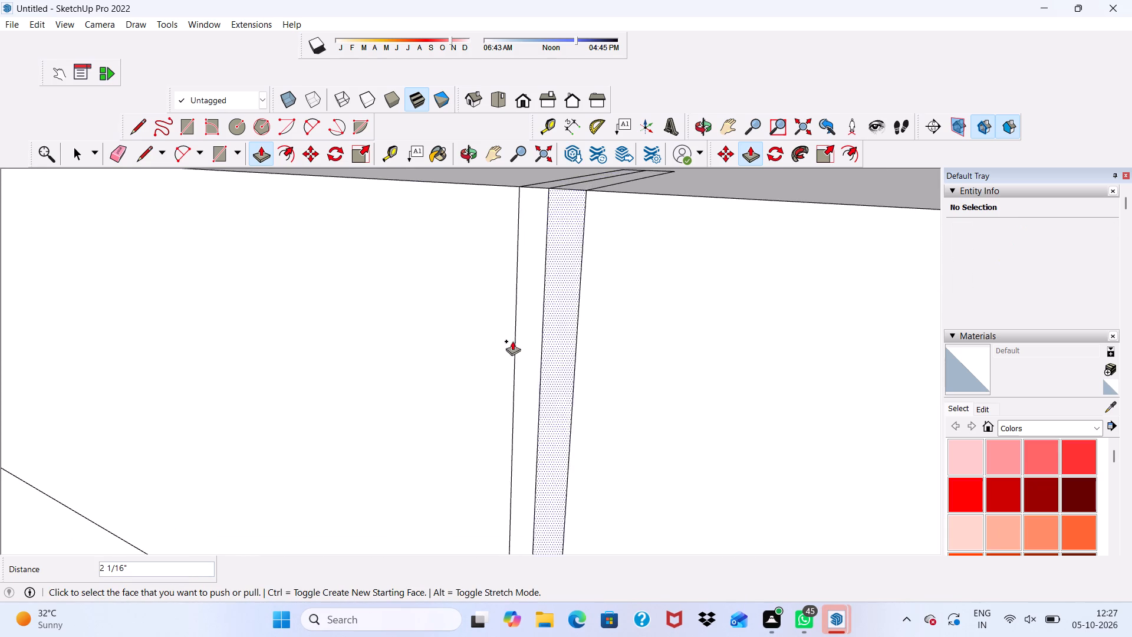
Erase the small leftover edges of the closed slot on the roof slab's top face at the right-hand side.
scroll(453, 333, "down", 8)
middle_click_drag(465, 334, 570, 359)
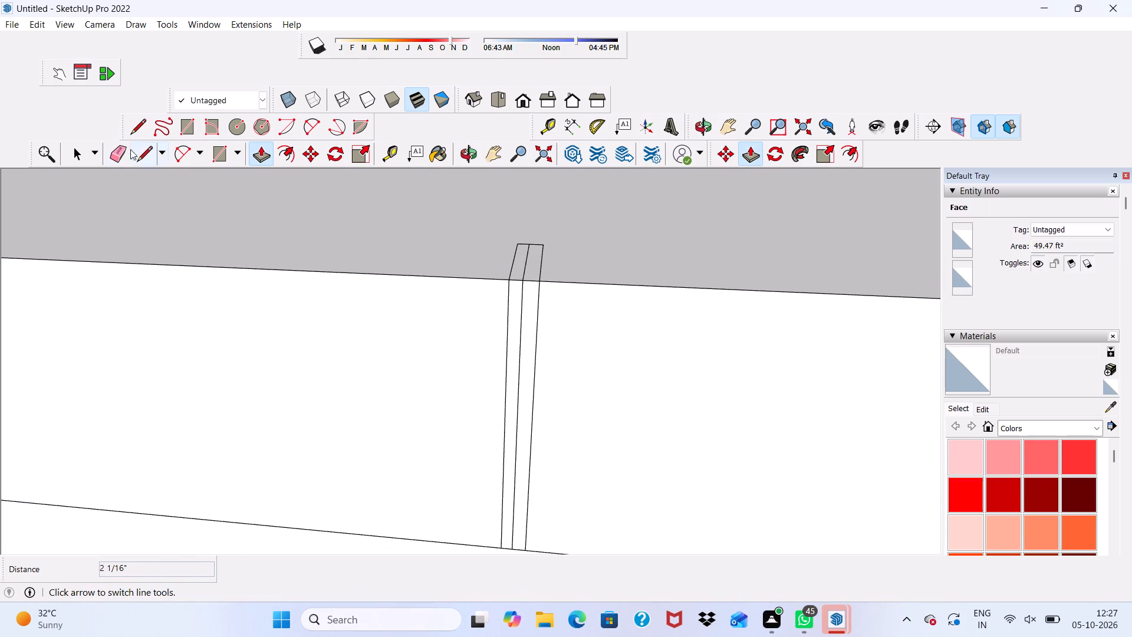
left_click(123, 150)
scroll(455, 234, "up", 3)
left_click_drag(509, 274, 584, 274)
scroll(521, 254, "up", 4)
left_click_drag(570, 241, 579, 268)
left_click_drag(562, 242, 551, 251)
left_click(541, 251)
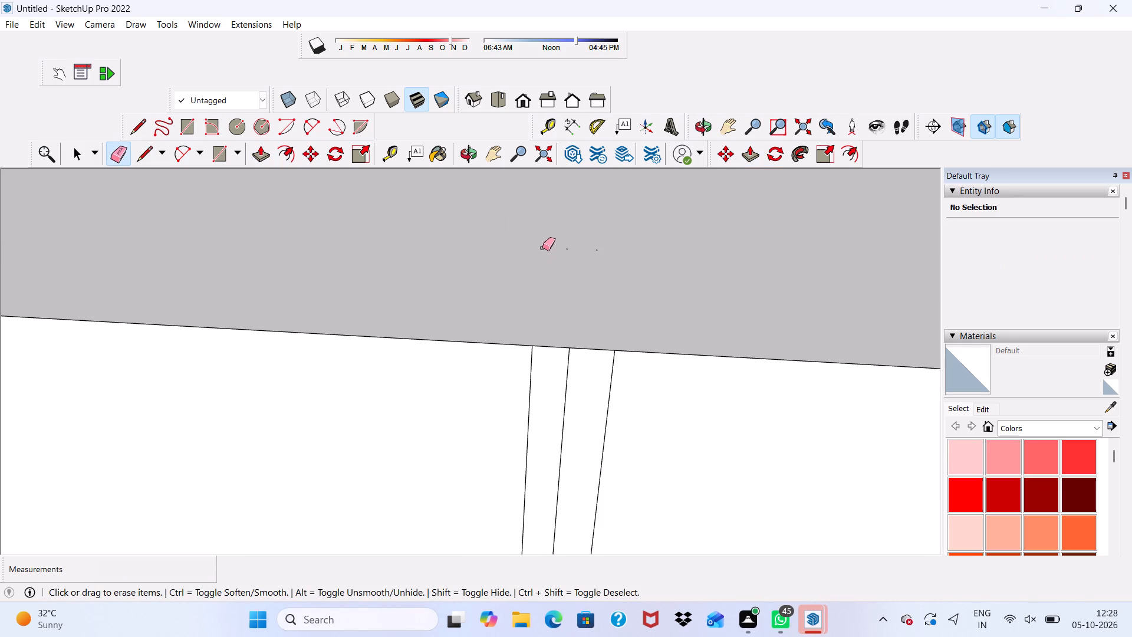
scroll(543, 244, "up", 4)
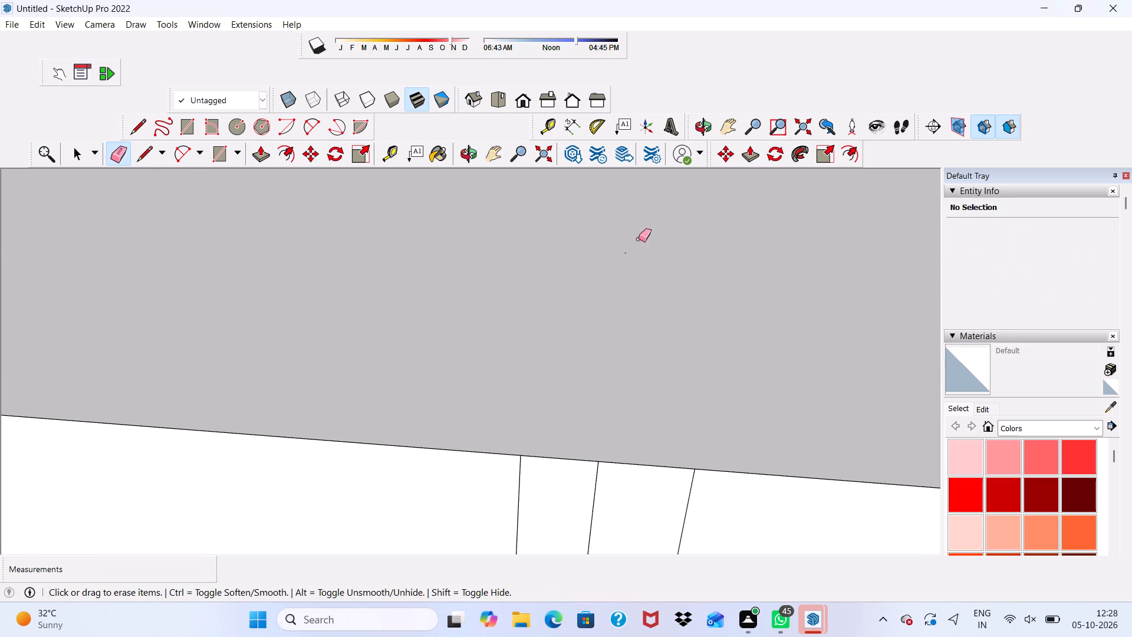
left_click_drag(626, 253, 633, 248)
scroll(570, 274, "down", 9)
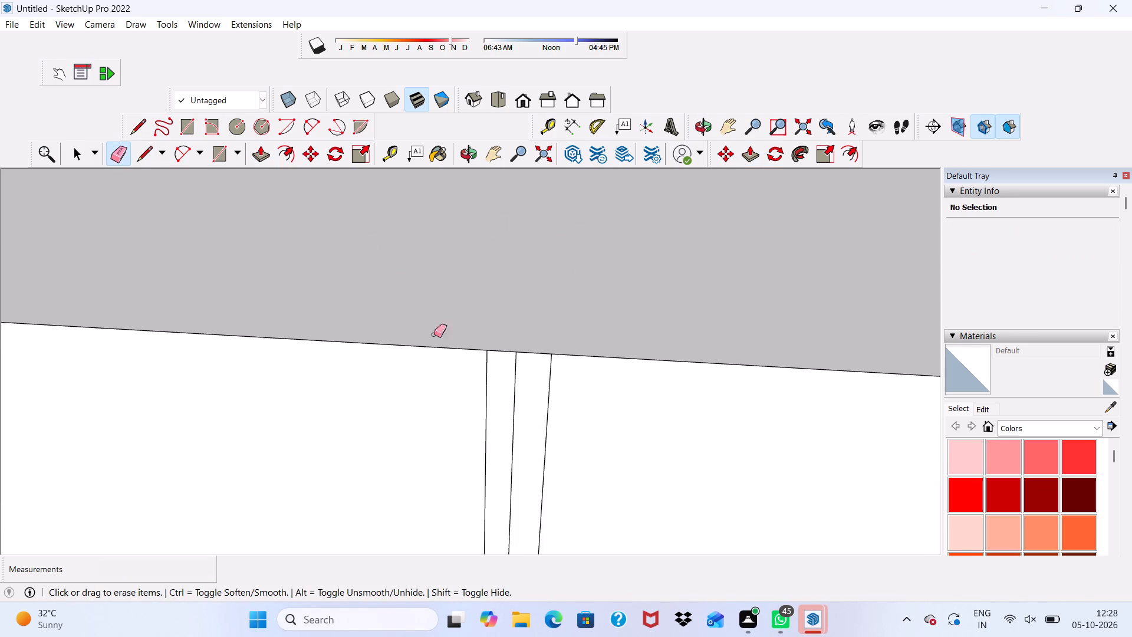
Erase the vertical slot lines and the long horizontal seam from the raised roof's right-hand side face.
scroll(434, 334, "down", 2)
left_click_drag(440, 406, 511, 395)
left_click(450, 405)
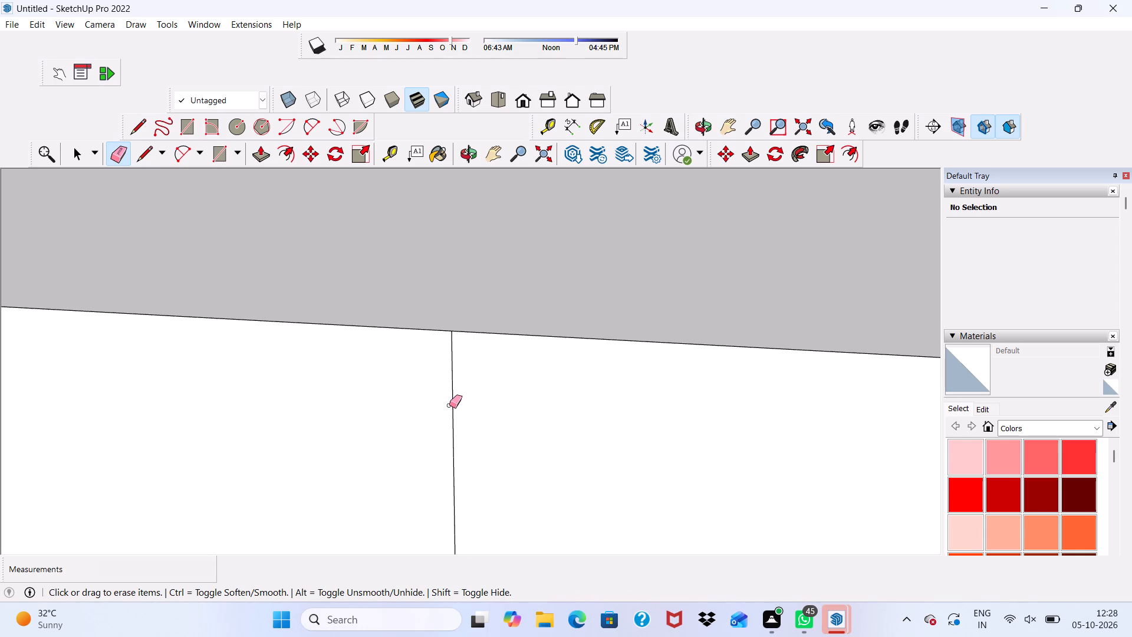
scroll(142, 306, "down", 5)
scroll(228, 340, "up", 1)
scroll(270, 341, "down", 10)
scroll(360, 384, "up", 1)
scroll(384, 398, "down", 1)
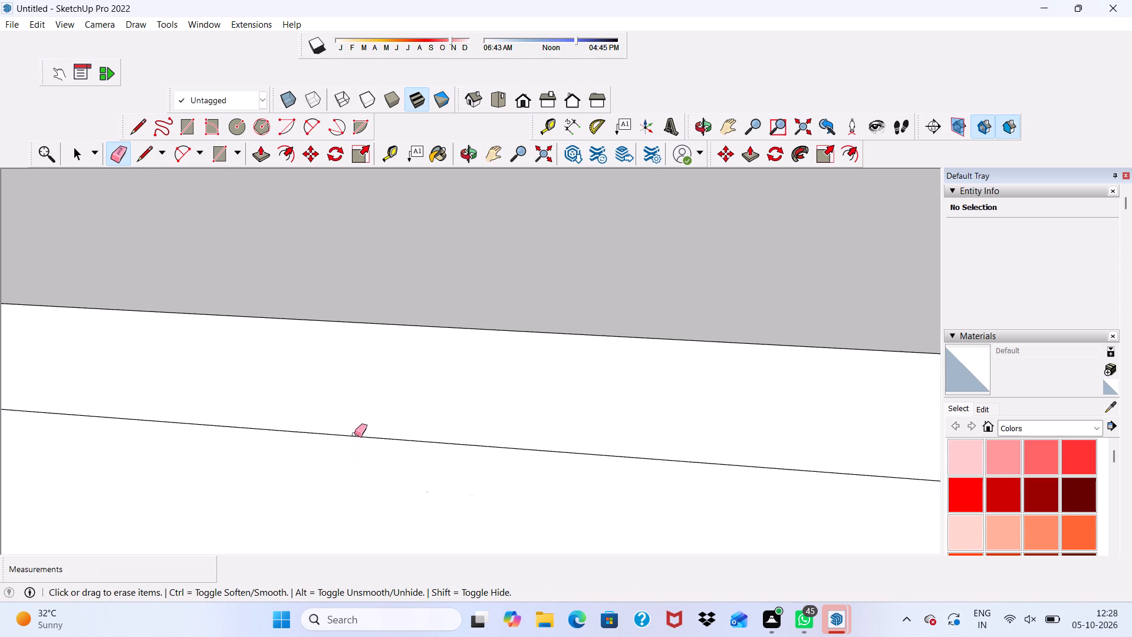
left_click_drag(357, 426, 368, 474)
scroll(152, 393, "down", 11)
middle_click_drag(234, 418, 565, 311)
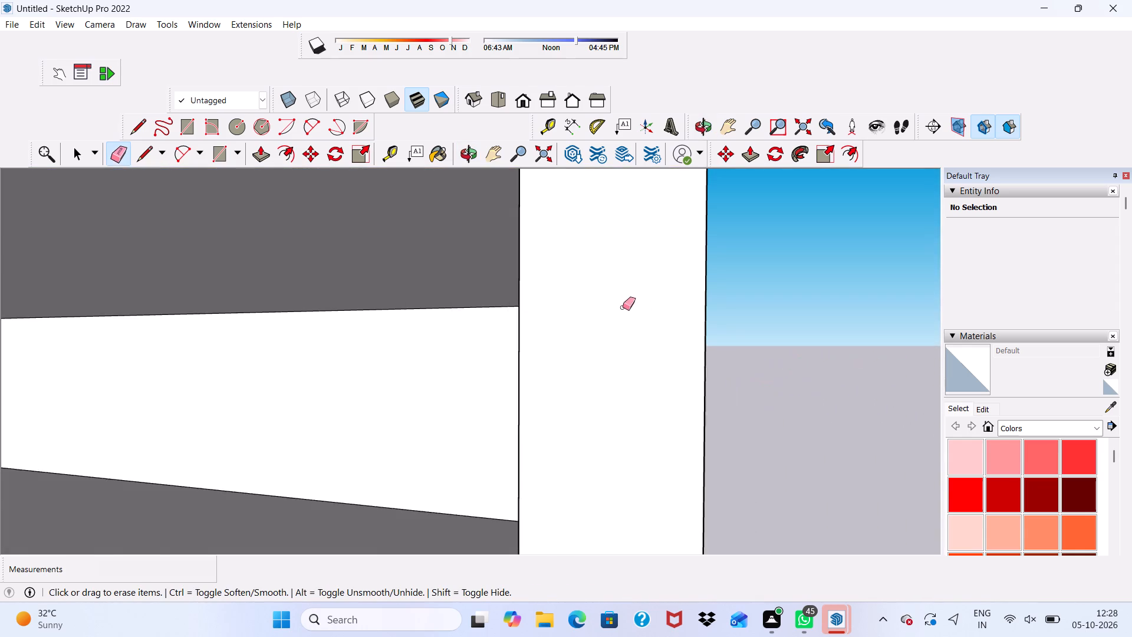
Erase the short leftover line and stray edge fragments near the upper corner of the building's right-hand side face.
scroll(460, 329, "down", 11)
scroll(555, 352, "up", 6)
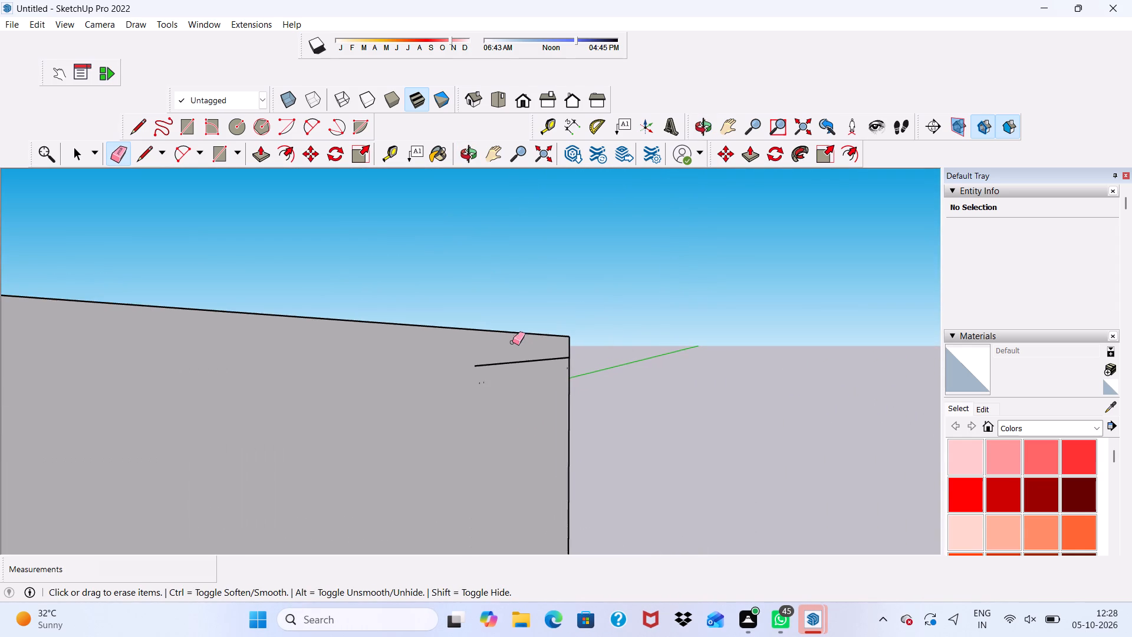
left_click_drag(508, 363, 470, 382)
left_click_drag(473, 360, 488, 396)
scroll(485, 371, "up", 6)
left_click_drag(473, 394, 476, 398)
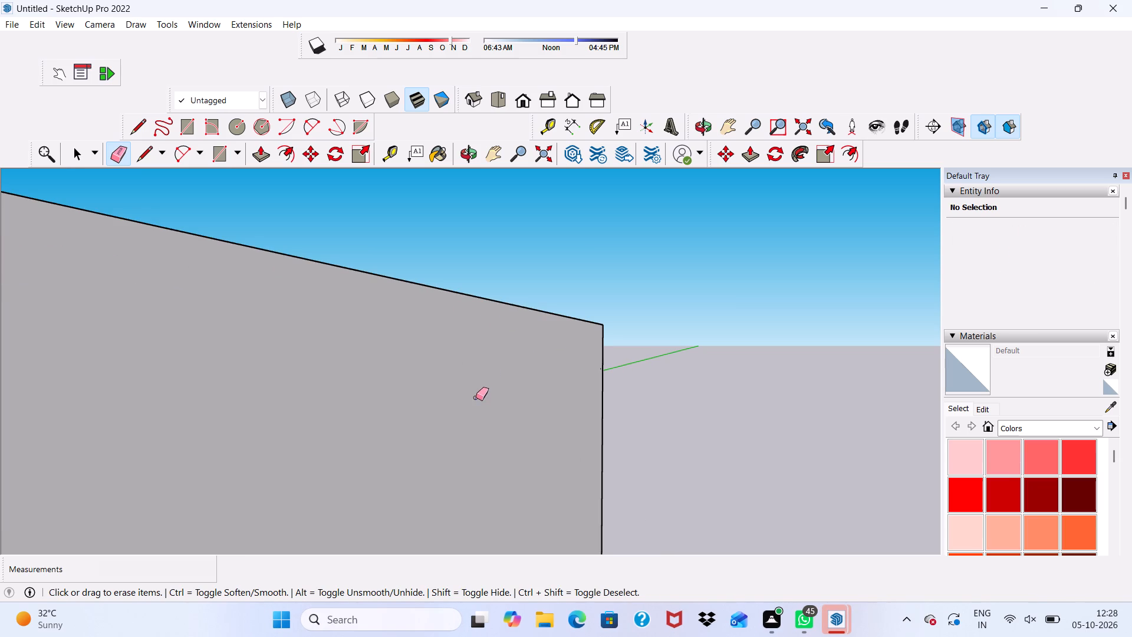
left_click_drag(476, 398, 587, 373)
scroll(609, 372, "up", 9)
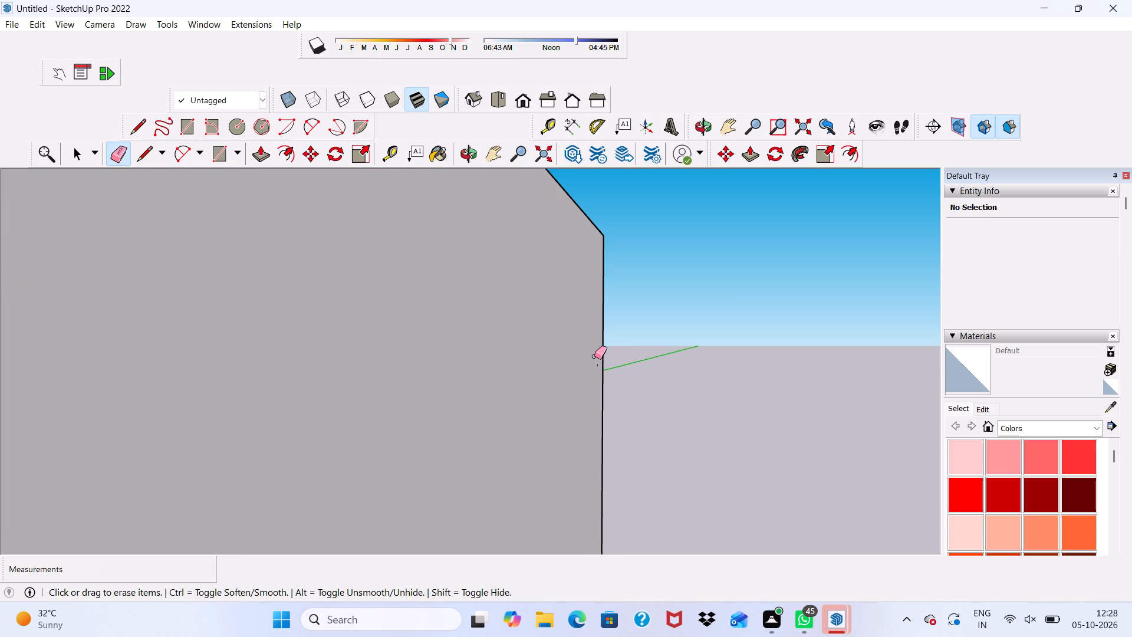
left_click_drag(594, 358, 601, 373)
left_click_drag(597, 361, 596, 377)
left_click_drag(596, 377, 599, 386)
key("space")
Examine the raised roof and upper-floor balcony from outside, including in the standard front view.
scroll(285, 407, "down", 20)
scroll(285, 407, "down", 5)
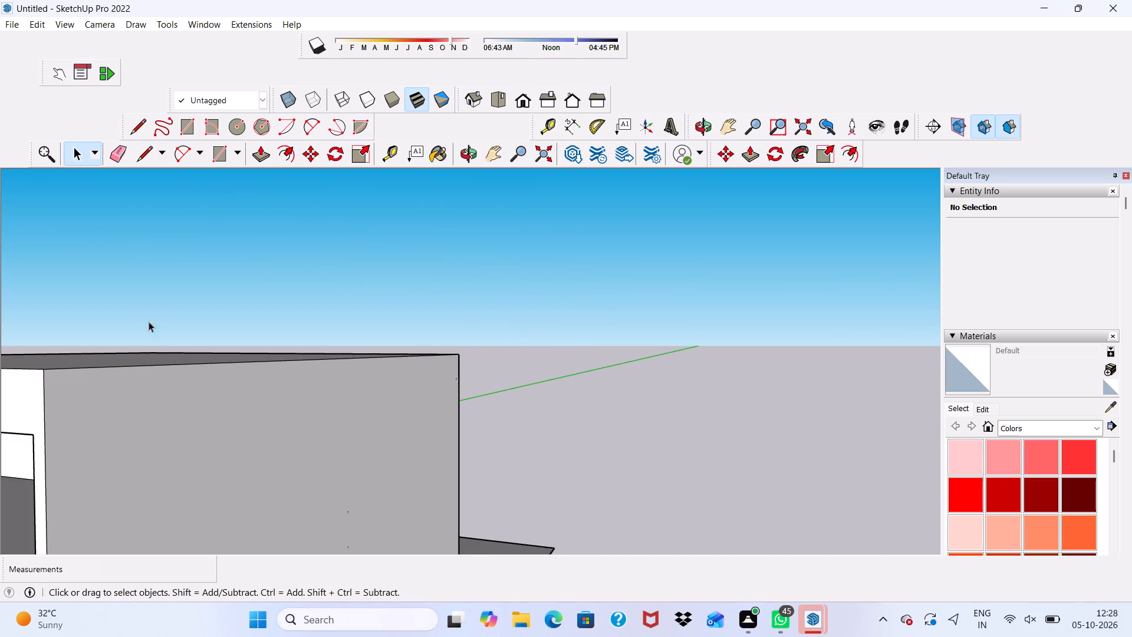
scroll(149, 321, "down", 3)
scroll(10, 0, "down", 3)
scroll(171, 231, "up", 1)
scroll(245, 271, "down", 1)
scroll(463, 227, "down", 2)
scroll(277, 337, "down", 2)
middle_click_drag(240, 343, 449, 306)
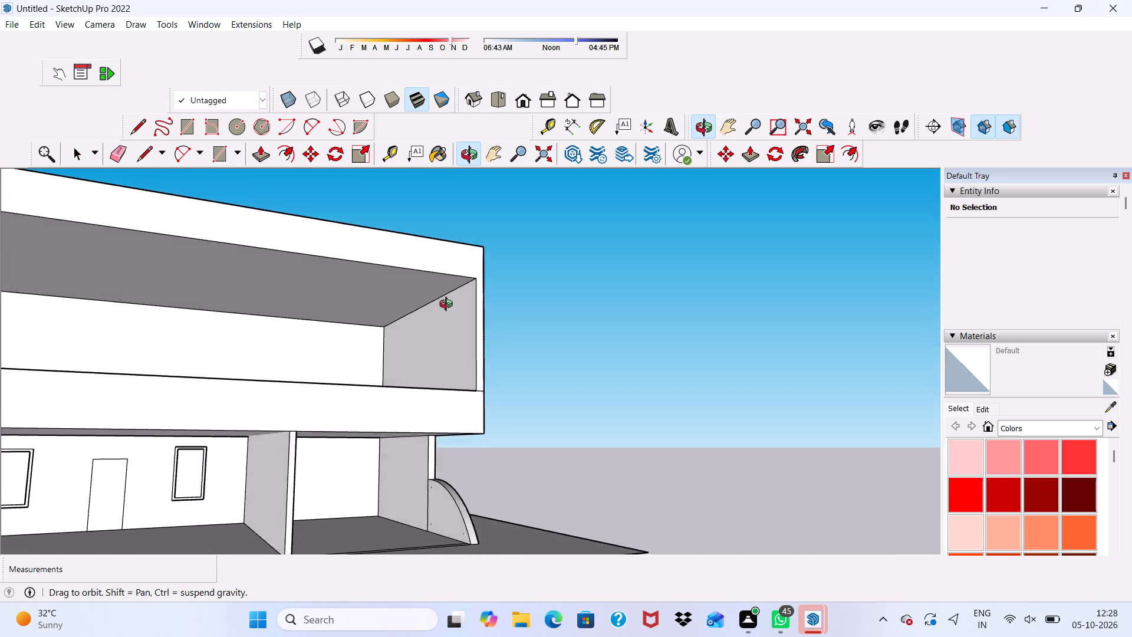
middle_click_drag(449, 306, 481, 342)
scroll(432, 324, "down", 1)
scroll(442, 324, "up", 1)
scroll(458, 323, "down", 2)
scroll(497, 299, "up", 1)
scroll(521, 211, "down", 1)
scroll(515, 249, "up", 1)
scroll(517, 284, "down", 2)
middle_click_drag(528, 349, 455, 313)
scroll(439, 336, "down", 3)
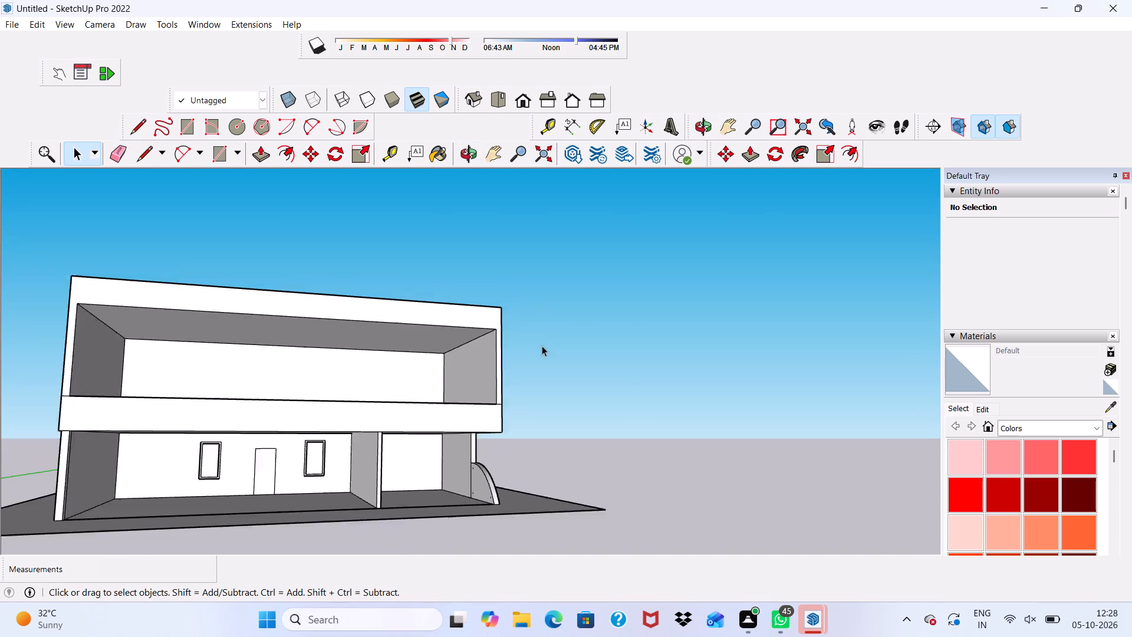
scroll(542, 346, "up", 1)
scroll(542, 346, "down", 5)
middle_click_drag(507, 375, 417, 382)
scroll(417, 382, "up", 2)
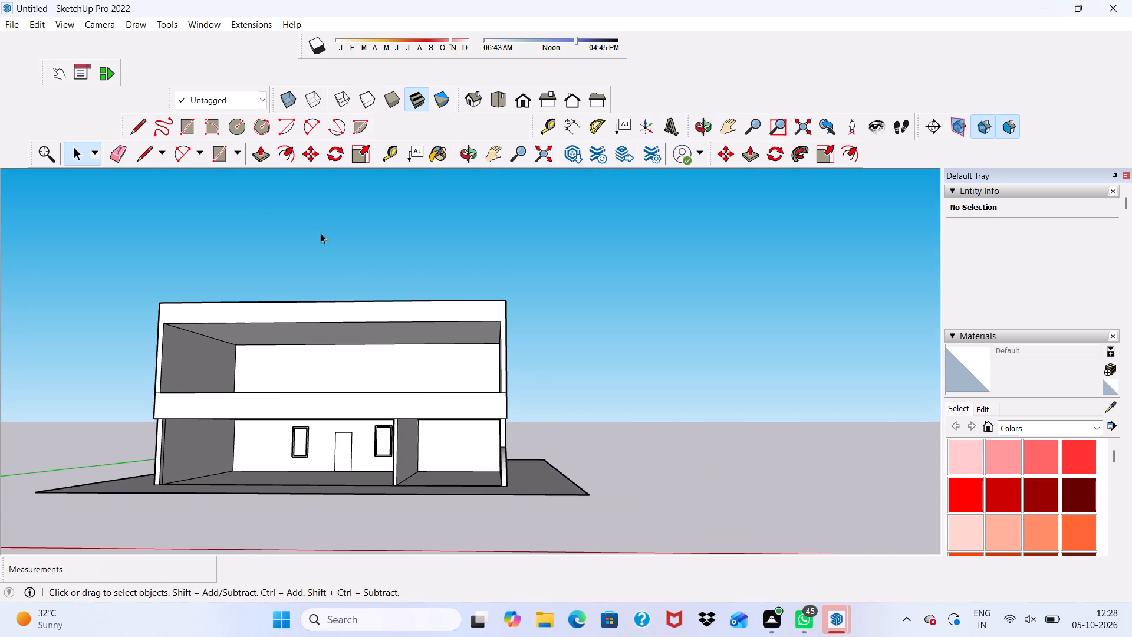
scroll(302, 163, "up", 4)
left_click(528, 95)
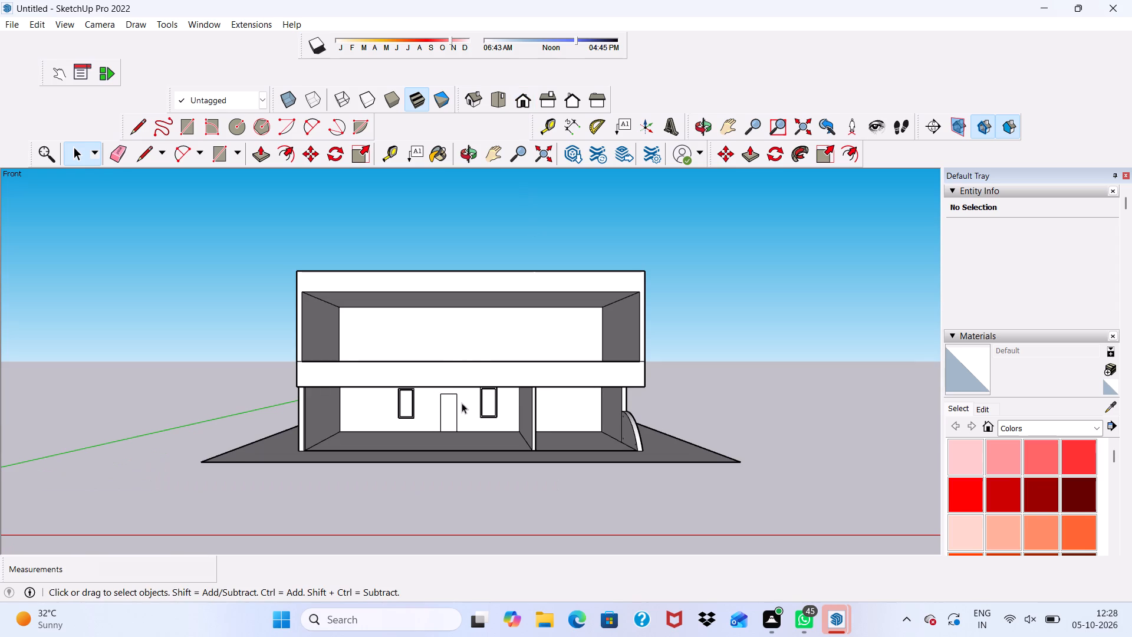
scroll(463, 393, "up", 2)
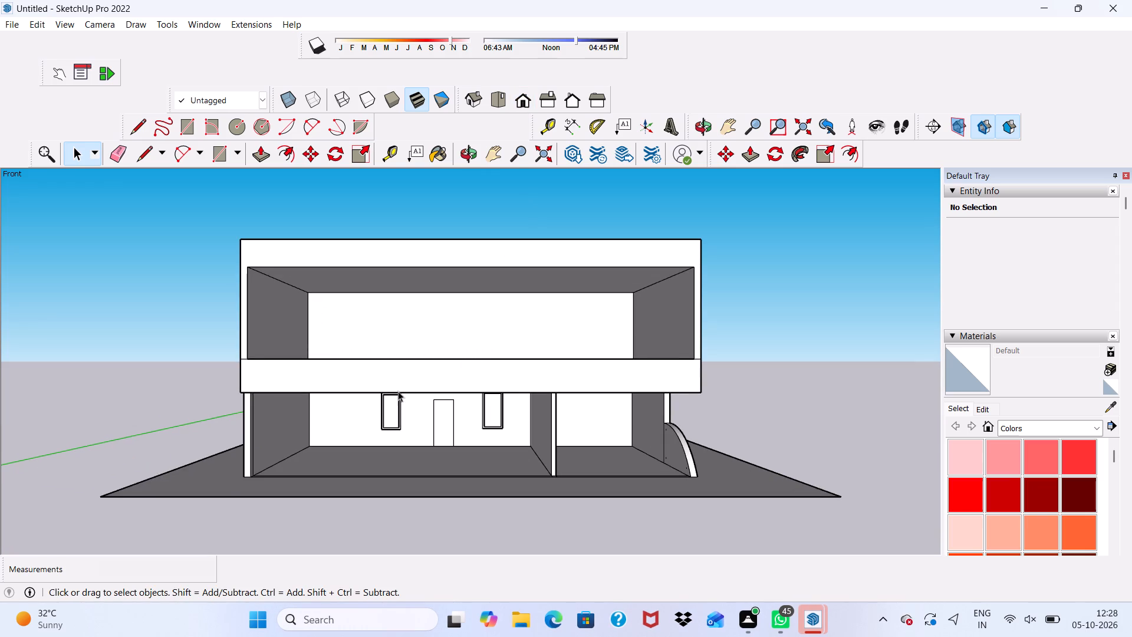
middle_click_drag(398, 391, 408, 391)
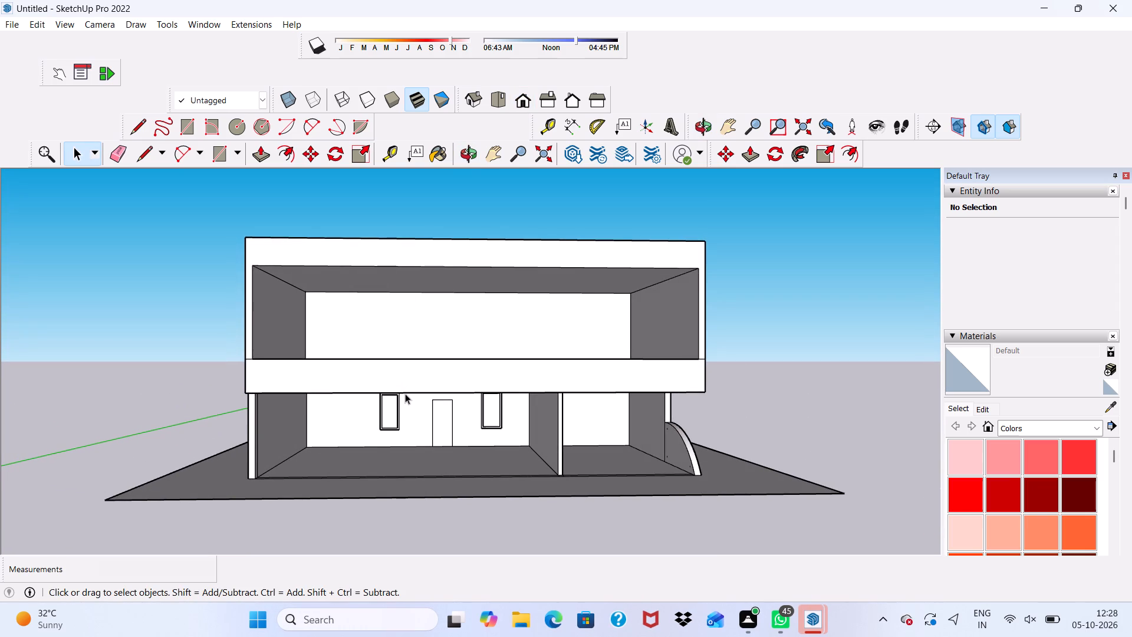
Push/Pull the upper balcony's left inner side wall 2' inward to thicken the frame.
scroll(323, 370, "up", 2)
middle_click_drag(323, 370, 241, 394)
left_click(221, 329)
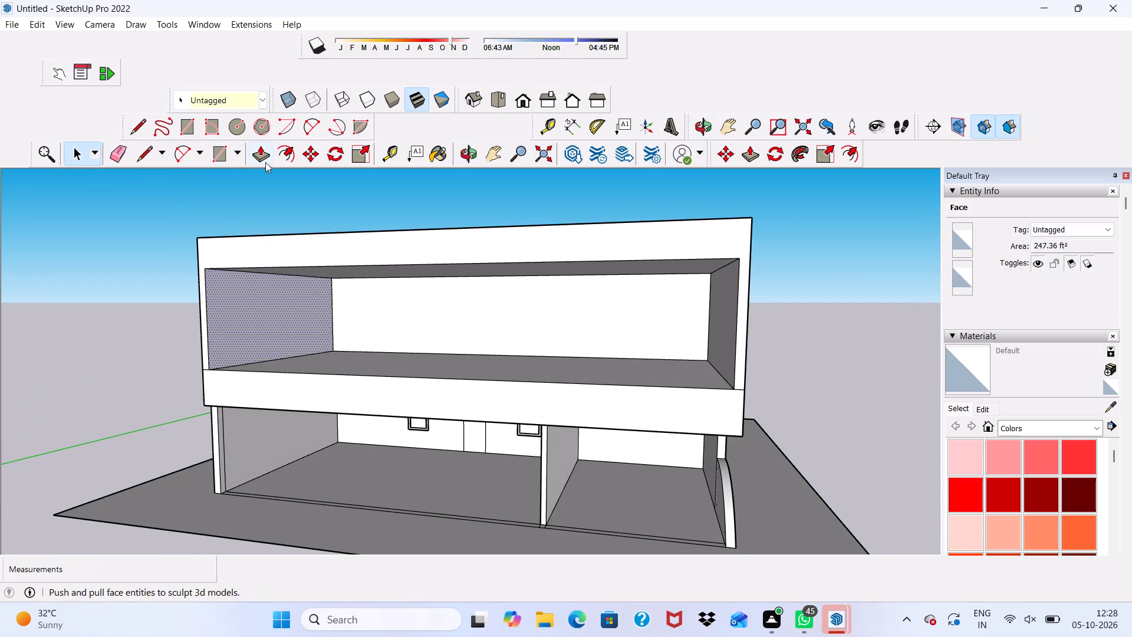
left_click(271, 148)
left_click(238, 316)
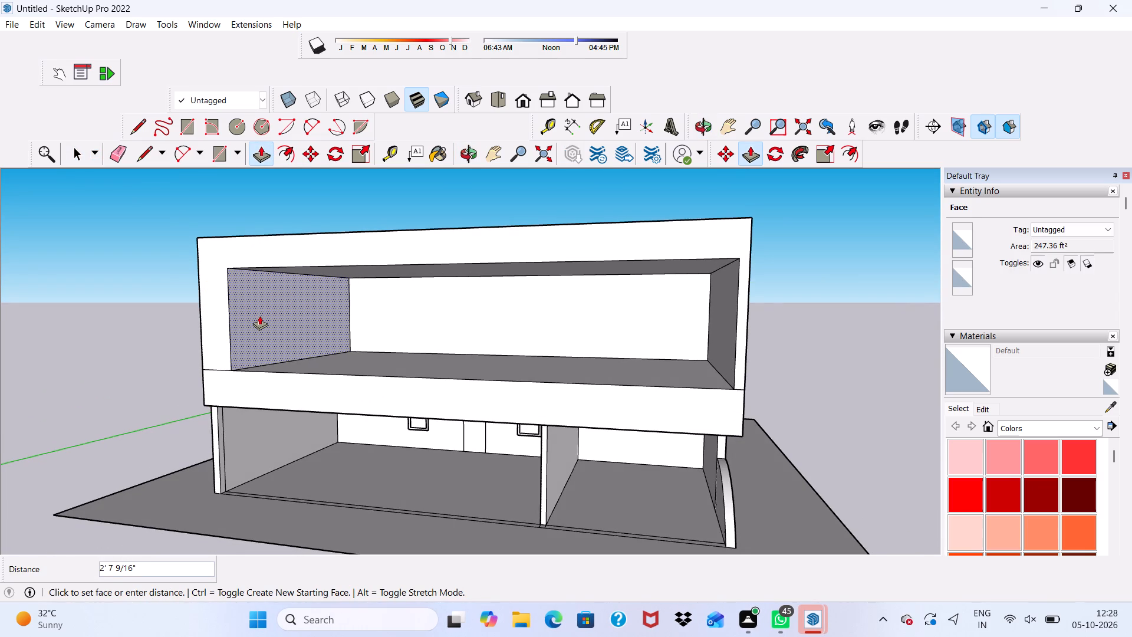
type("2'")
key("Return")
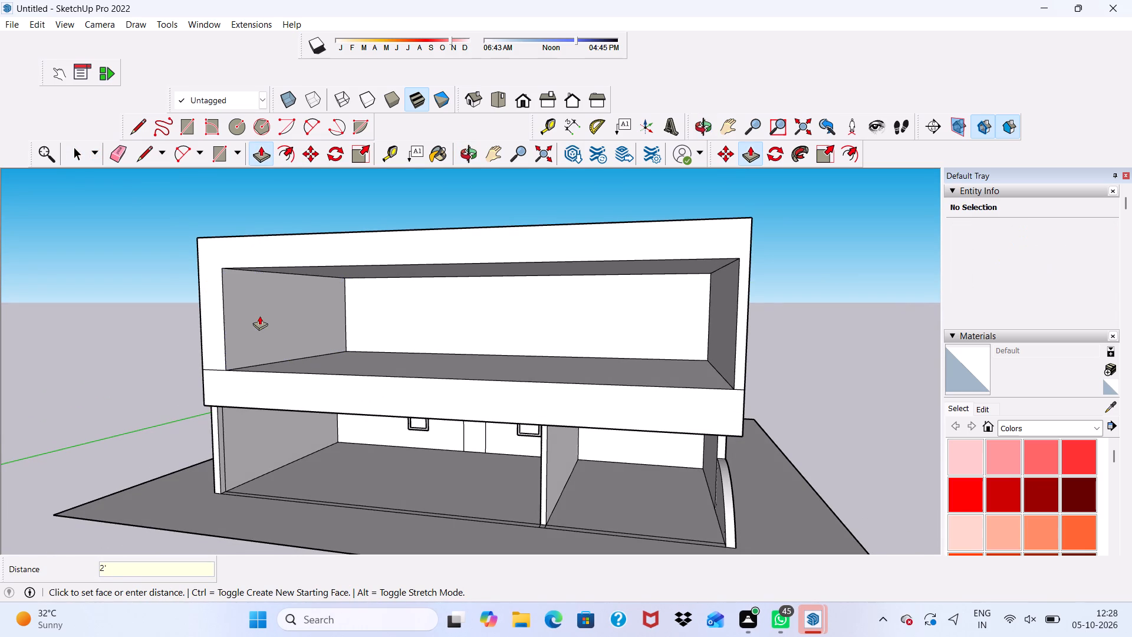
Push/Pull the upper balcony's right inner side wall inward by about 8 5/8".
scroll(260, 321, "down", 5)
middle_click_drag(302, 365, 410, 336)
scroll(402, 342, "up", 3)
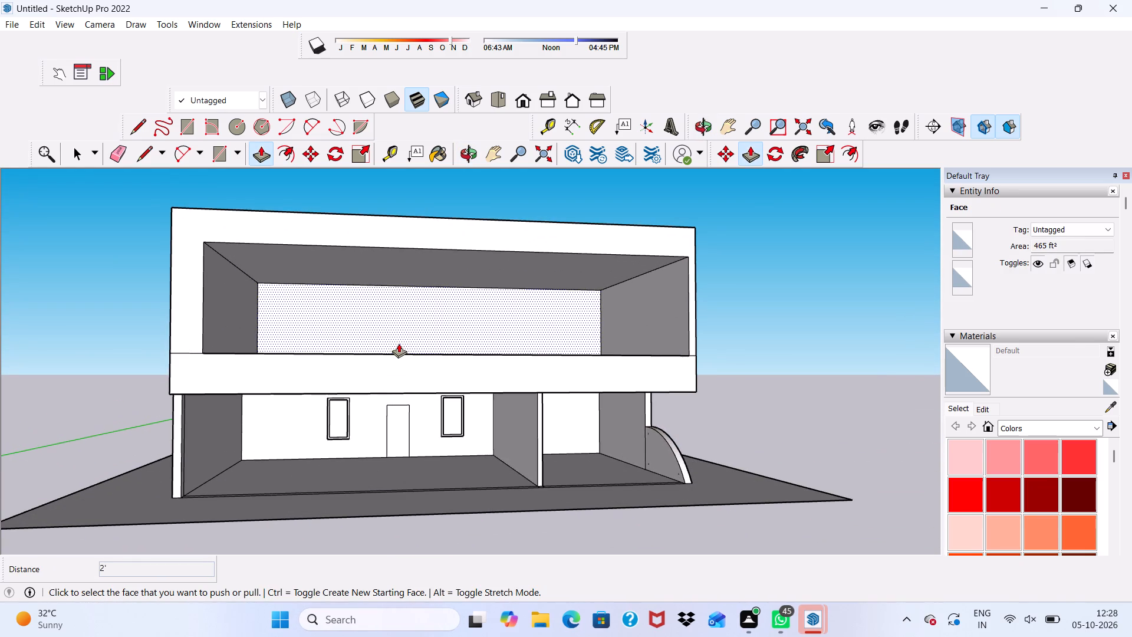
scroll(685, 300, "up", 3)
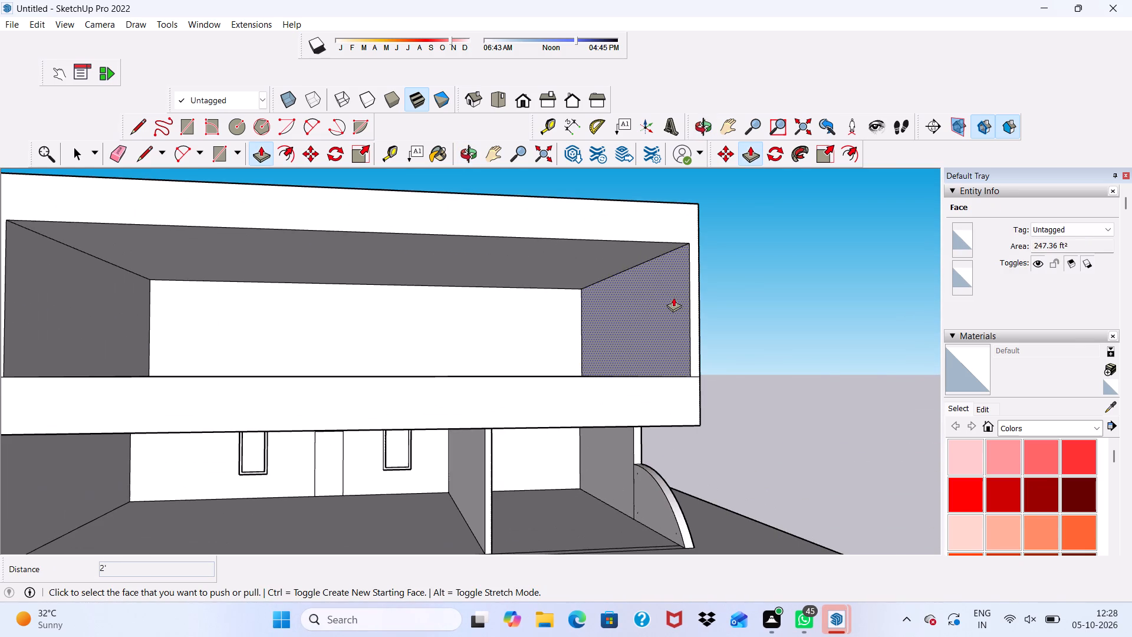
left_click(673, 297)
left_click(664, 303)
scroll(627, 317, "up", 1)
scroll(620, 320, "down", 1)
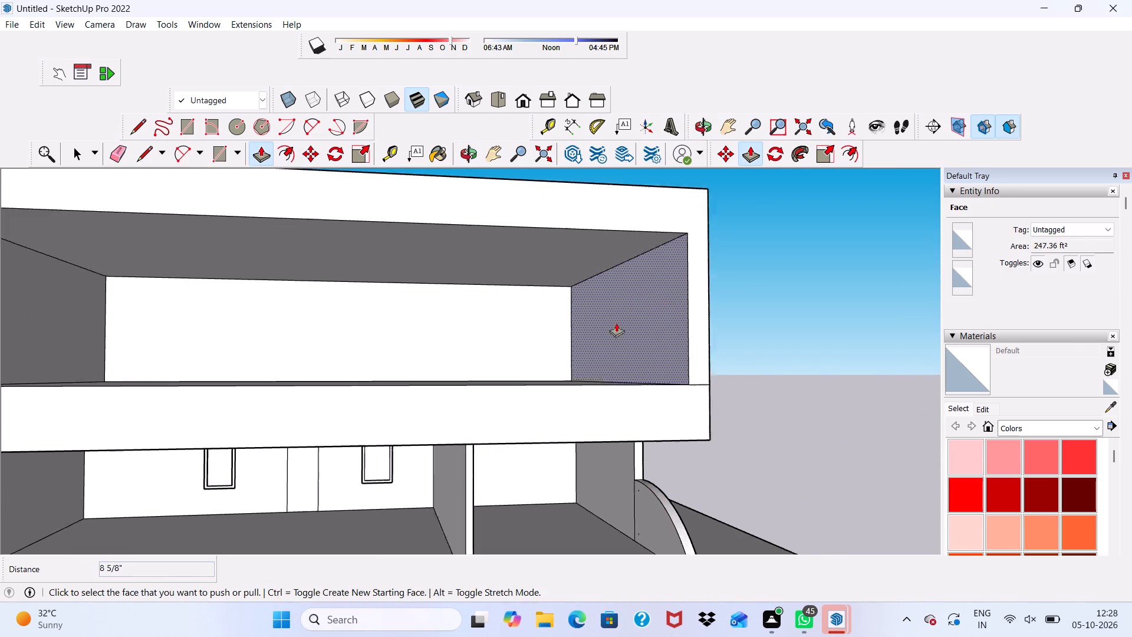
Draw a door rectangle on the upper balcony's back wall near its left end, rising from the floor line.
scroll(616, 323, "down", 1)
middle_click_drag(614, 325, 581, 405)
scroll(559, 414, "up", 3)
scroll(510, 405, "down", 2)
middle_click_drag(505, 412, 496, 340)
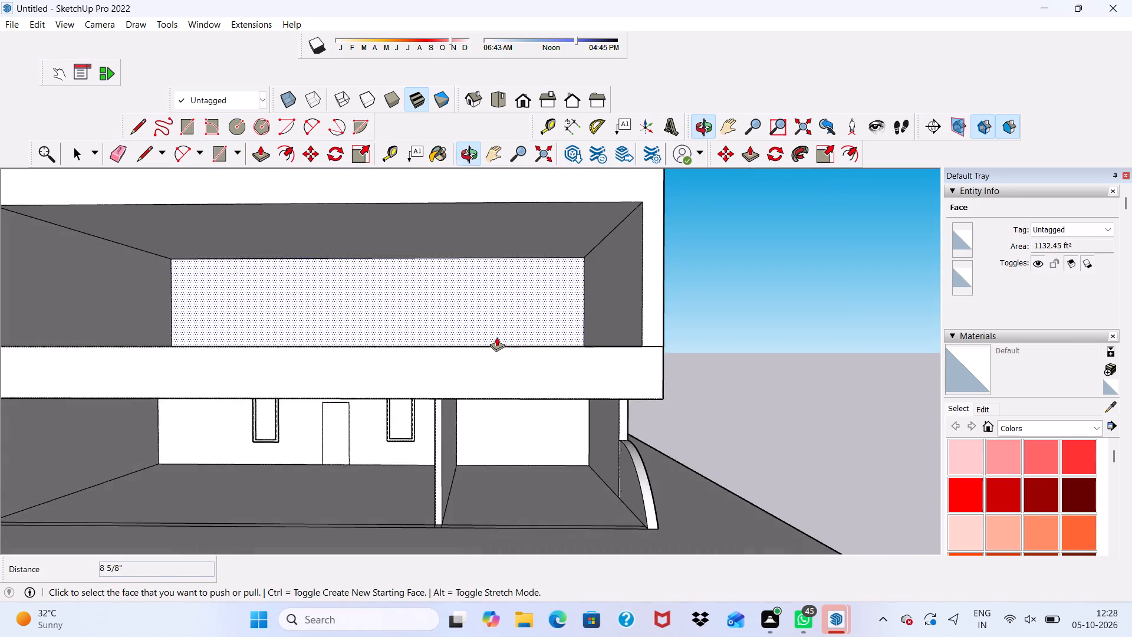
scroll(491, 349, "down", 6)
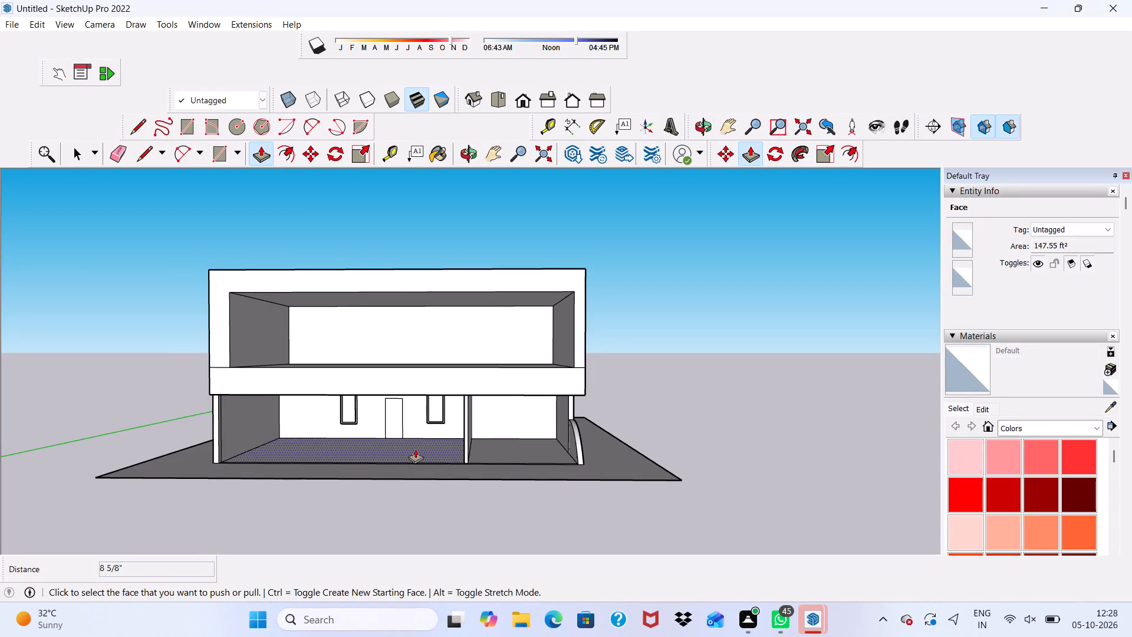
key("space")
scroll(232, 248, "up", 2)
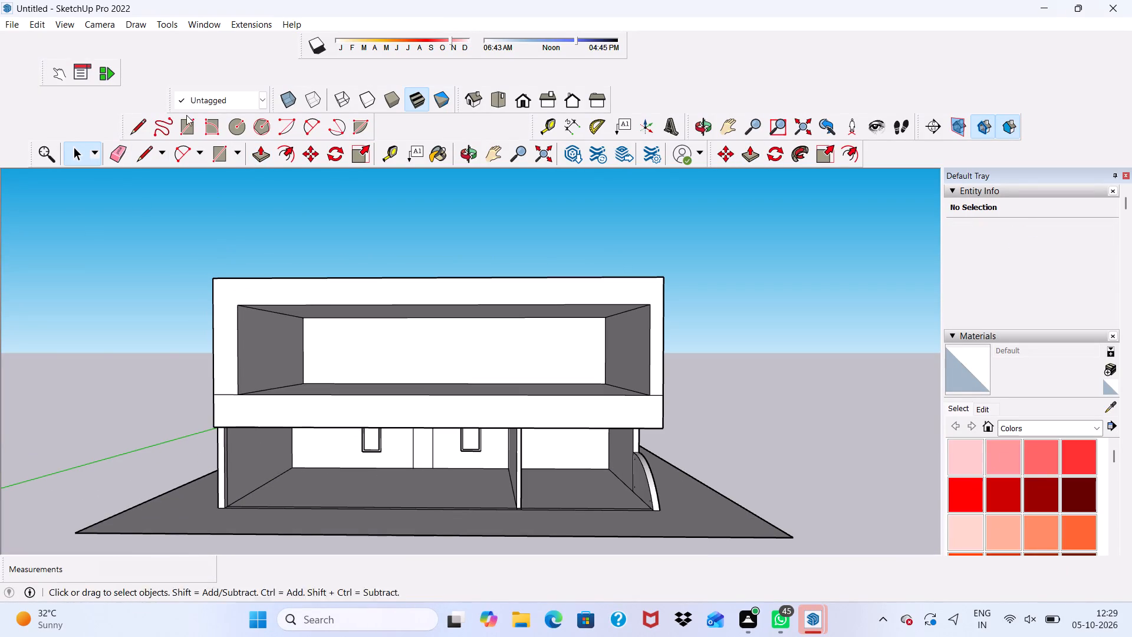
left_click(187, 130)
scroll(314, 348, "down", 1)
scroll(317, 348, "up", 5)
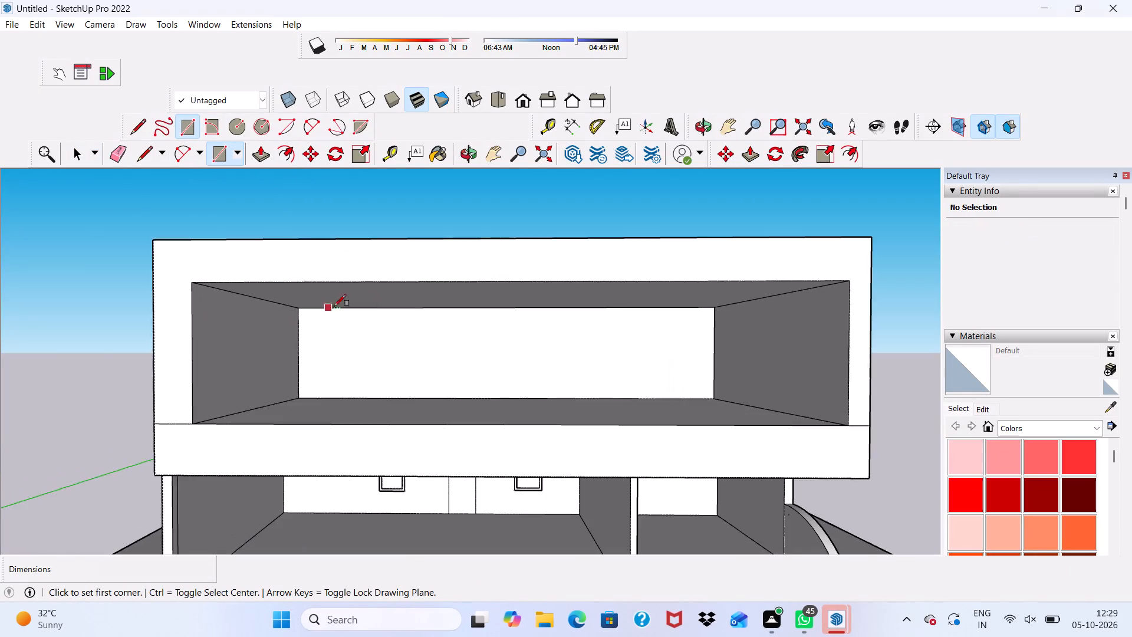
scroll(334, 306, "up", 5)
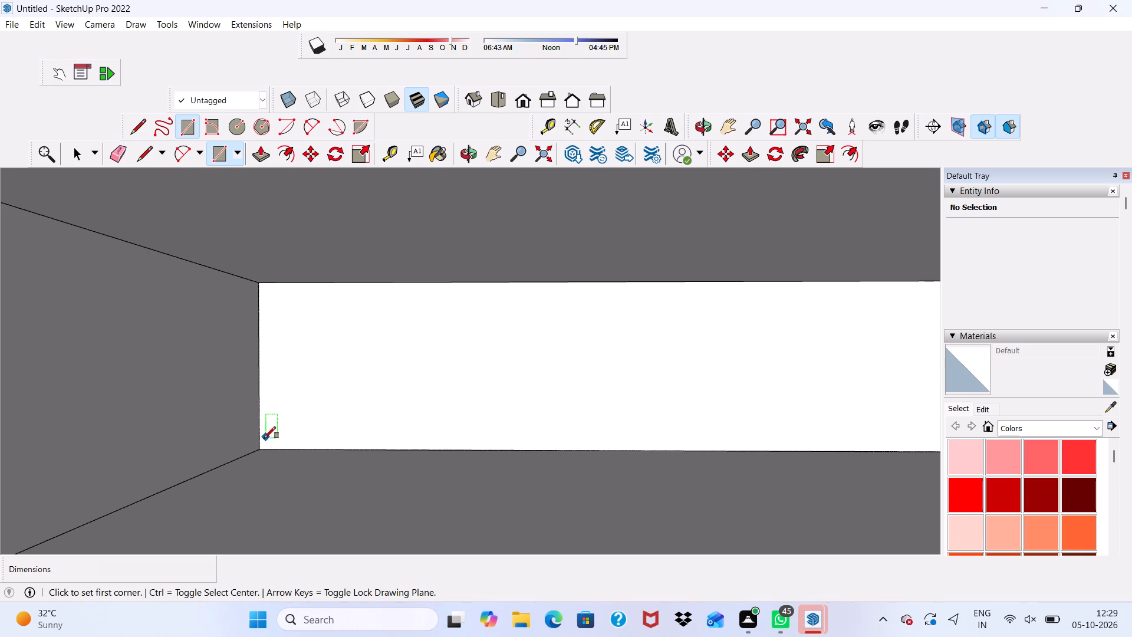
left_click(278, 449)
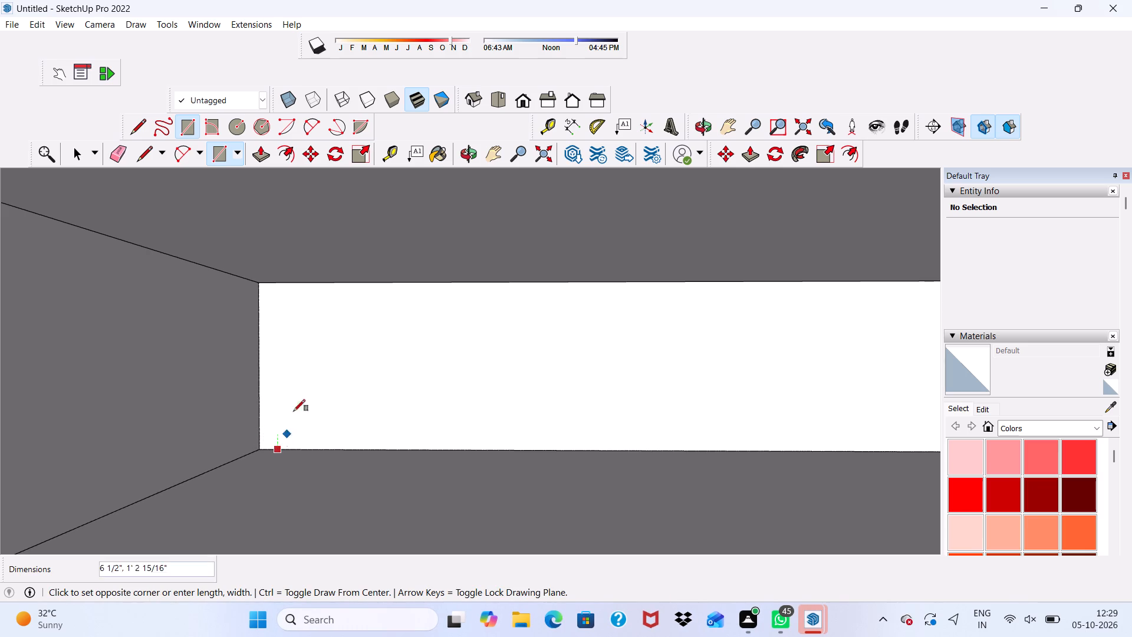
left_click(367, 307)
scroll(314, 343, "down", 2)
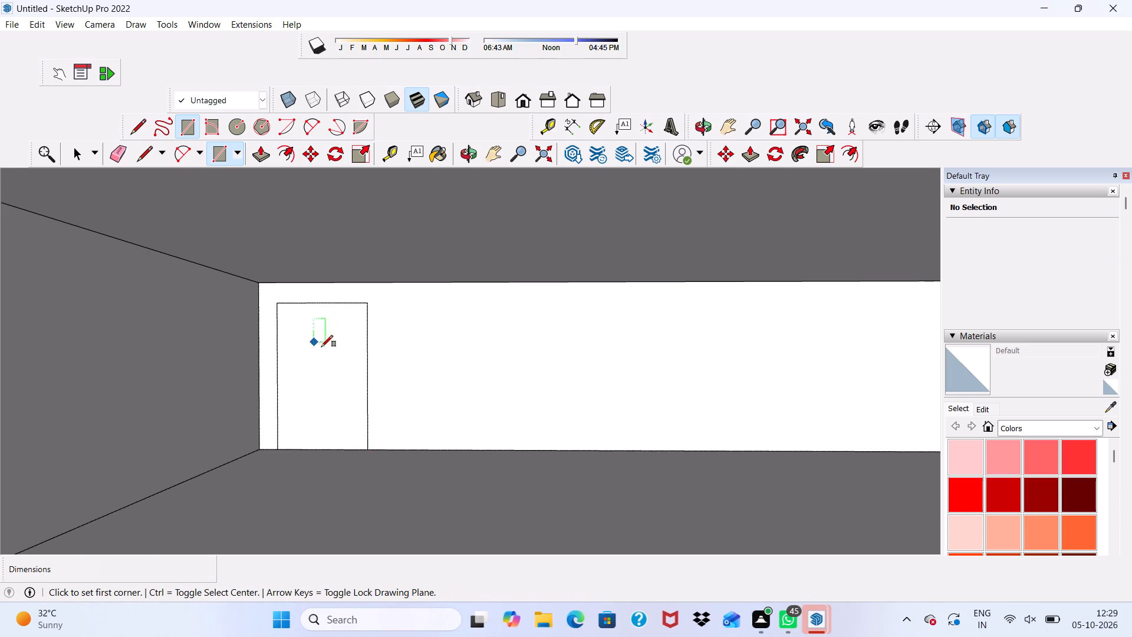
Offset the upper-floor door rectangle's outline 3" inward to form the door frame.
scroll(321, 347, "down", 5)
key("space")
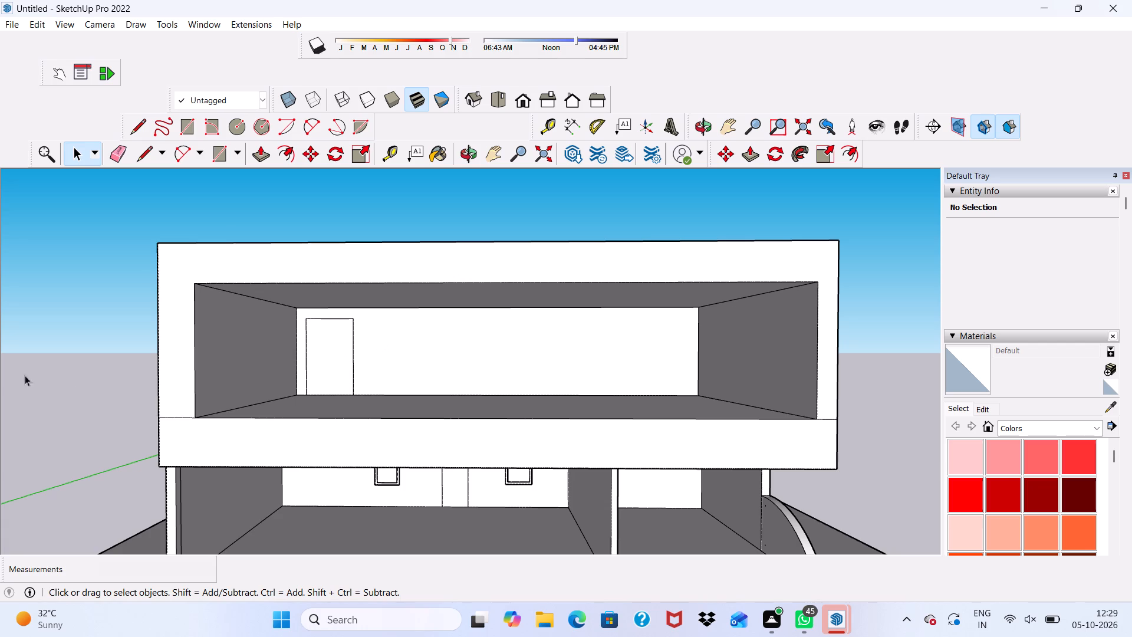
left_click(289, 150)
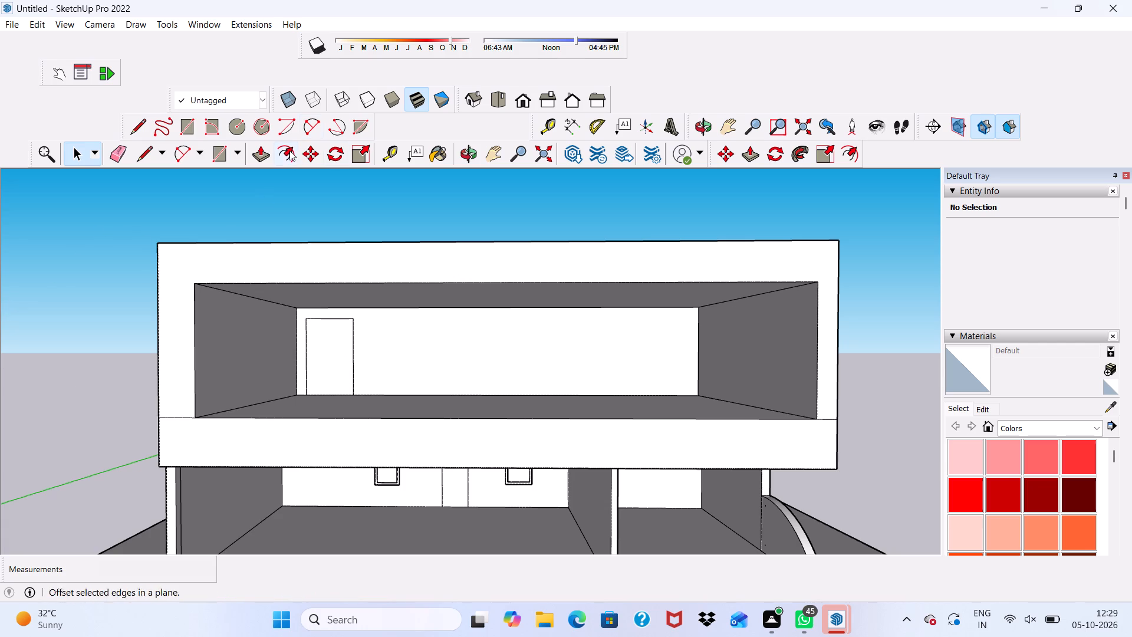
scroll(403, 396, "up", 3)
scroll(405, 301, "up", 3)
scroll(274, 347, "down", 1)
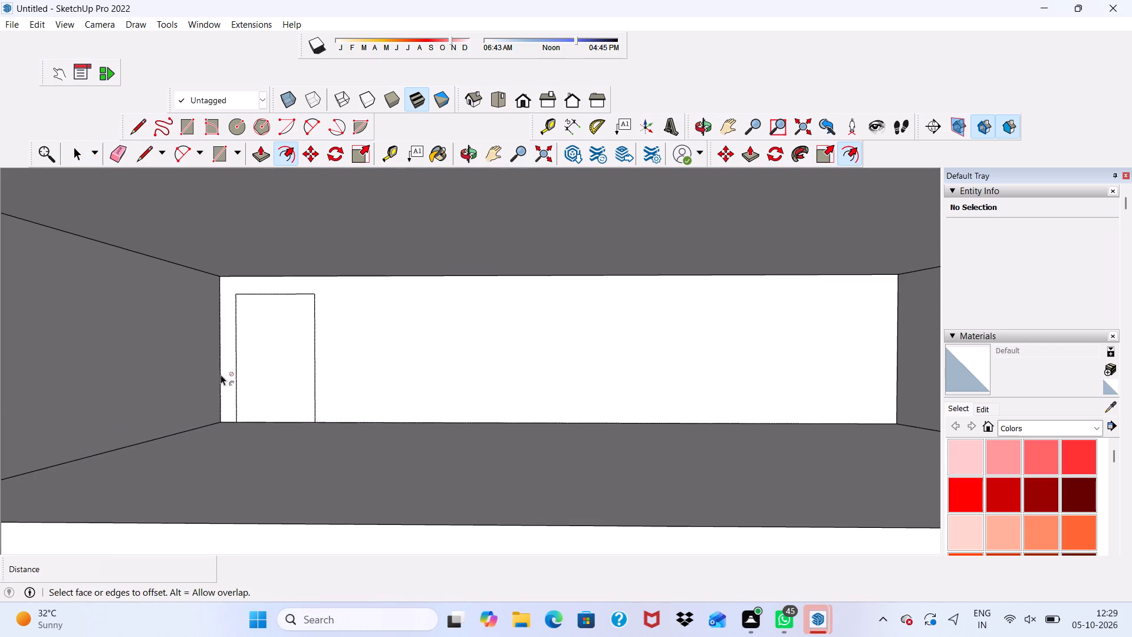
left_click(254, 357)
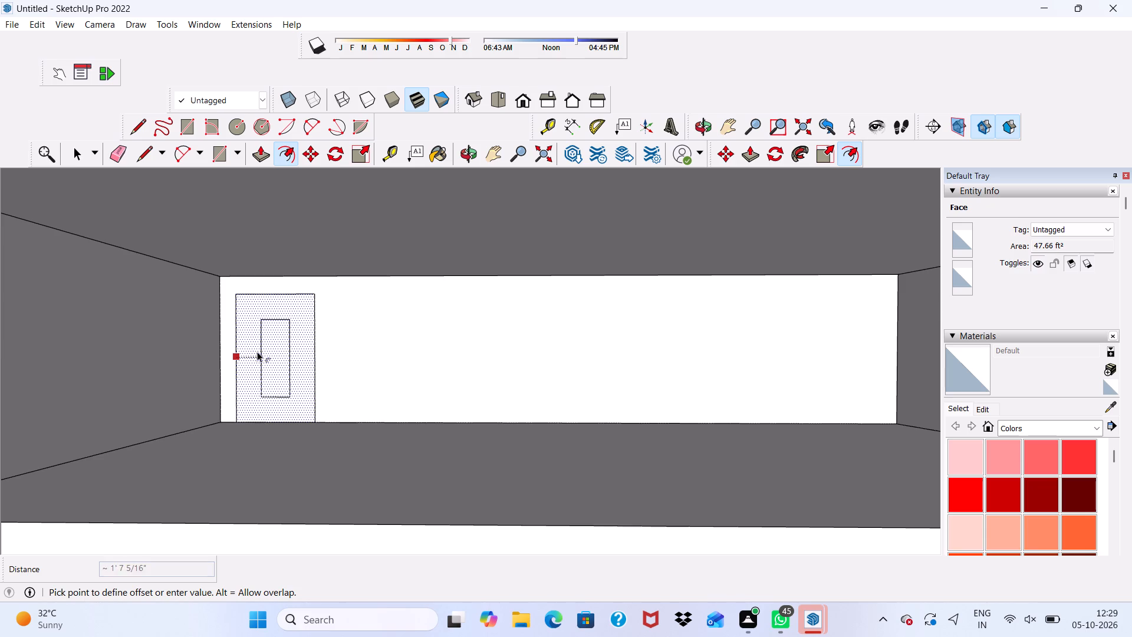
type("3\"")
key("Return")
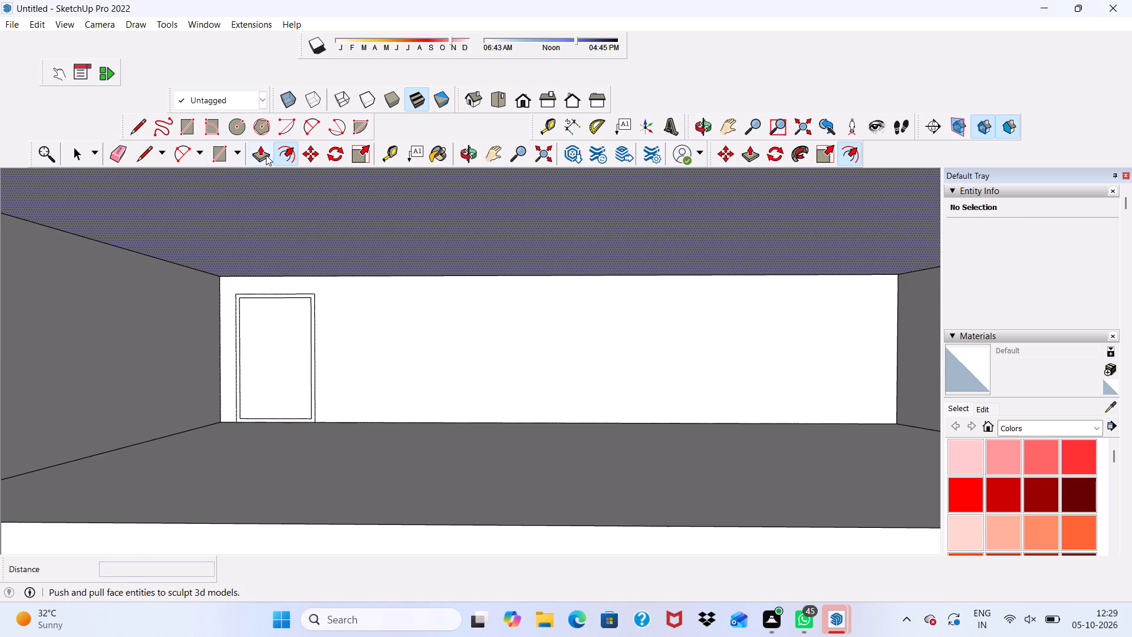
Push/Pull the upper-floor door's frame face 3" outward from the balcony's back wall.
left_click(259, 147)
scroll(343, 294, "up", 13)
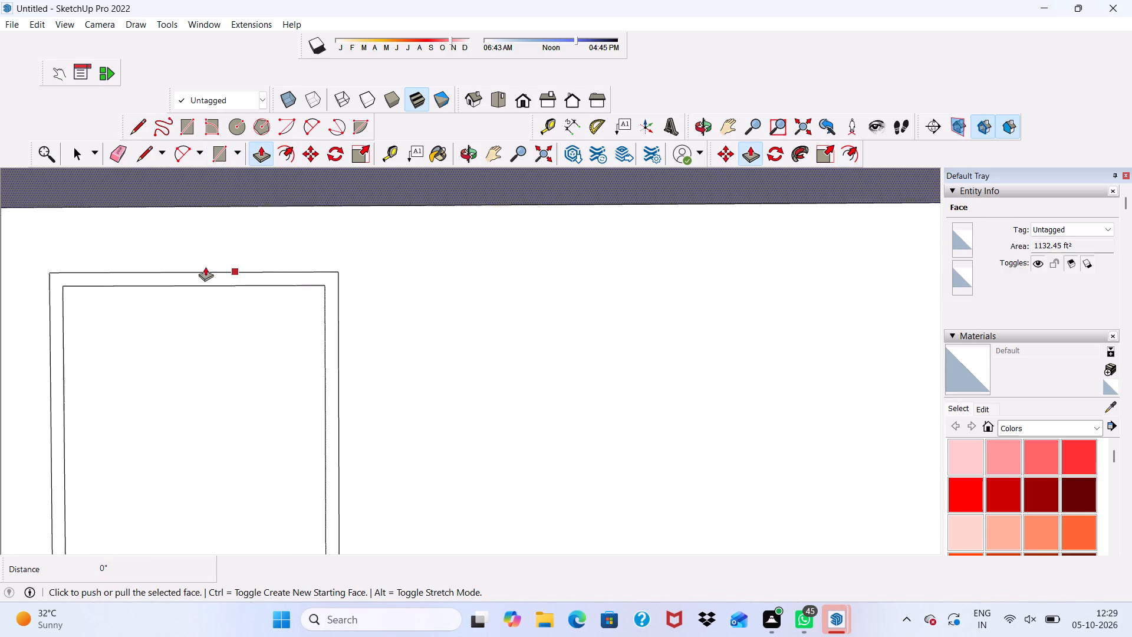
scroll(205, 267, "up", 2)
scroll(195, 265, "down", 4)
key("space")
scroll(207, 284, "up", 2)
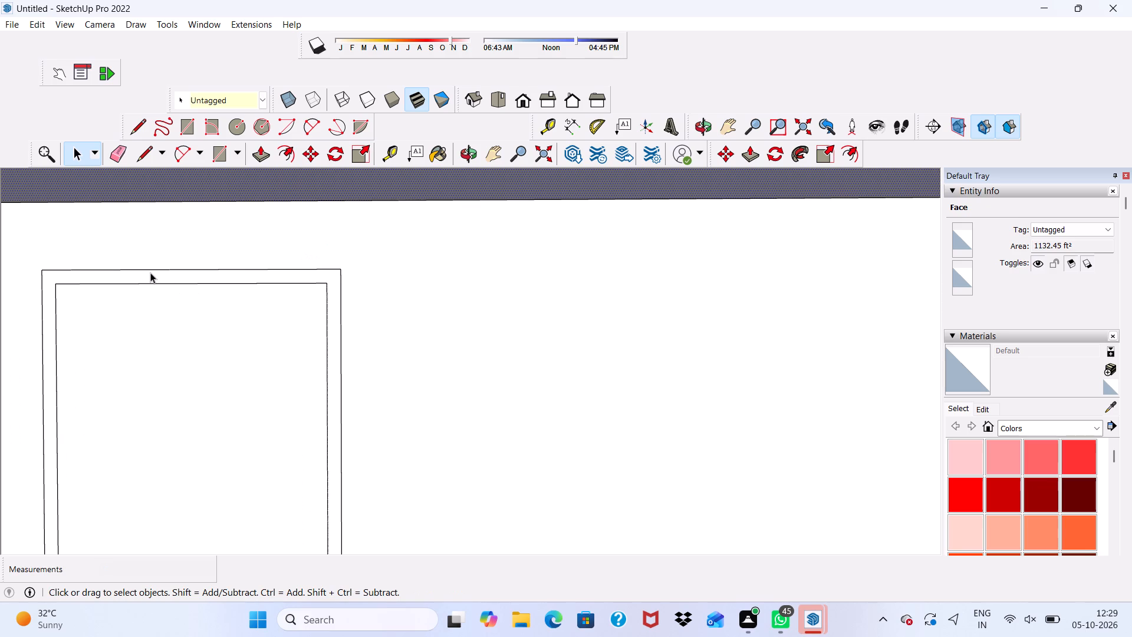
left_click(150, 272)
left_click(265, 147)
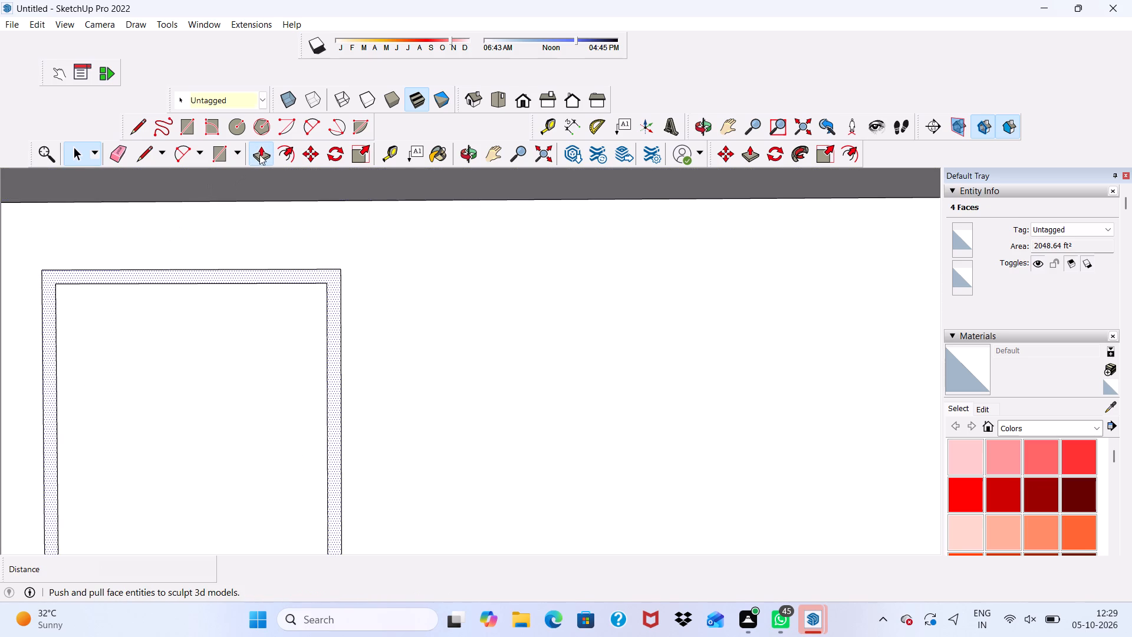
scroll(243, 226, "up", 2)
left_click(197, 283)
scroll(209, 278, "down", 1)
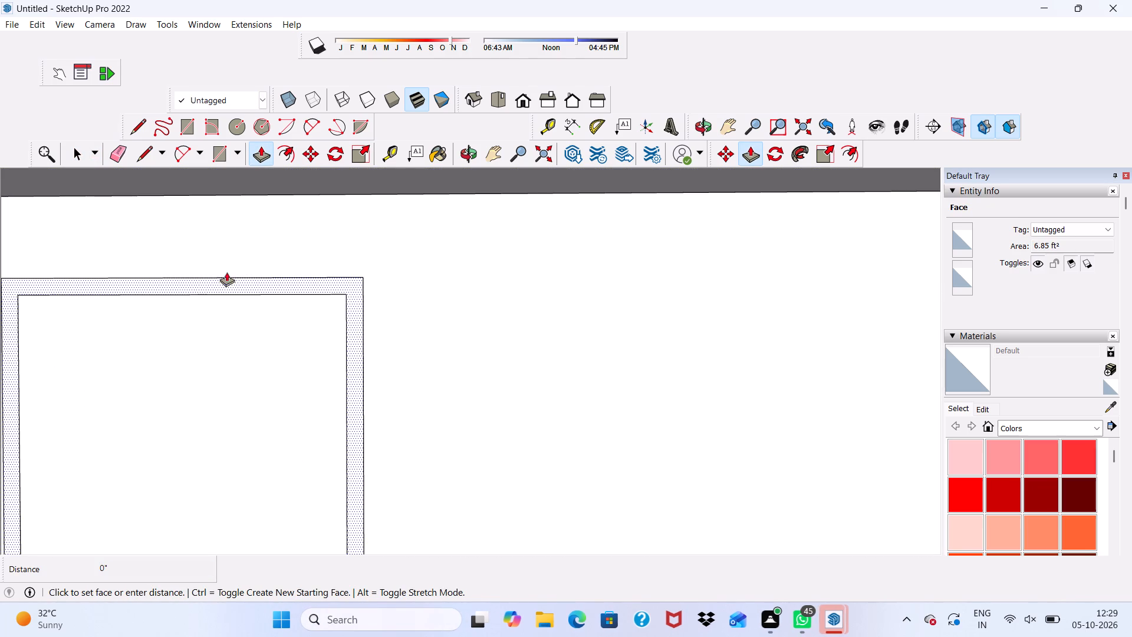
scroll(226, 272, "down", 5)
scroll(132, 293, "down", 6)
scroll(117, 306, "up", 1)
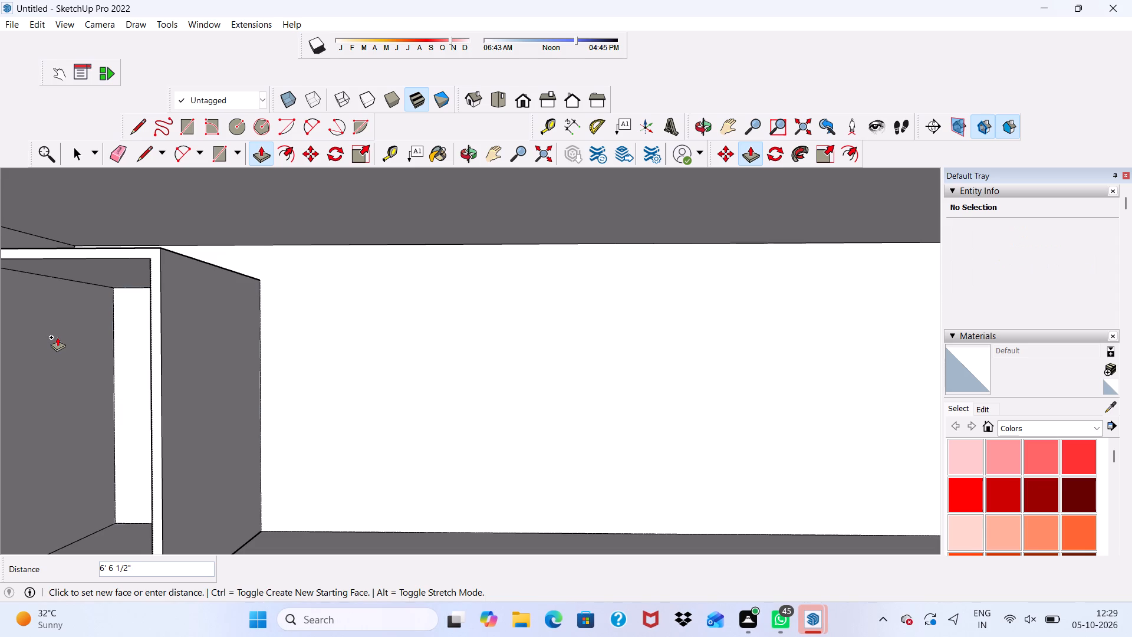
type("3\"")
key("Return")
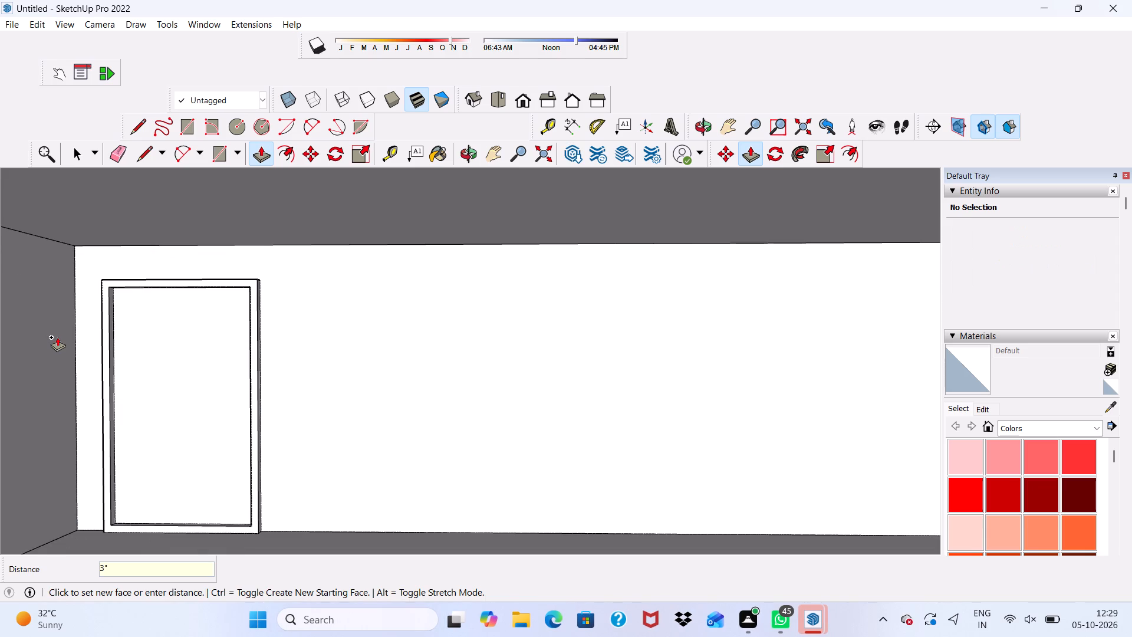
Examine the upper-floor door frame and balcony opening from outside the house.
scroll(50, 334, "down", 12)
middle_click_drag(284, 438, 313, 404)
key("space")
scroll(287, 382, "up", 1)
scroll(437, 284, "down", 8)
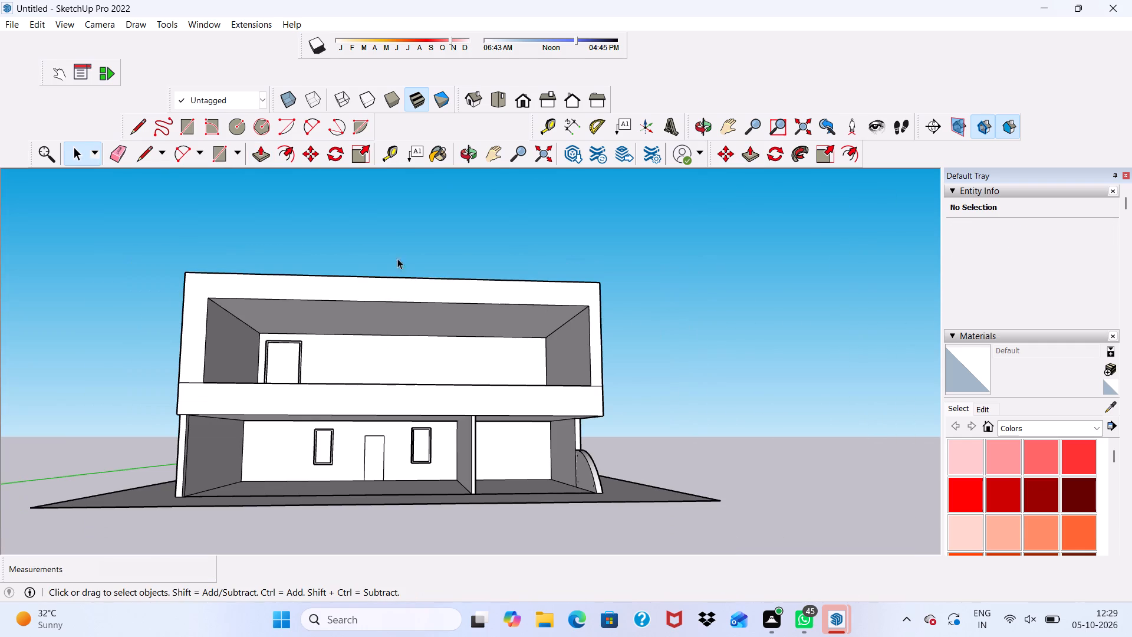
scroll(307, 318, "up", 8)
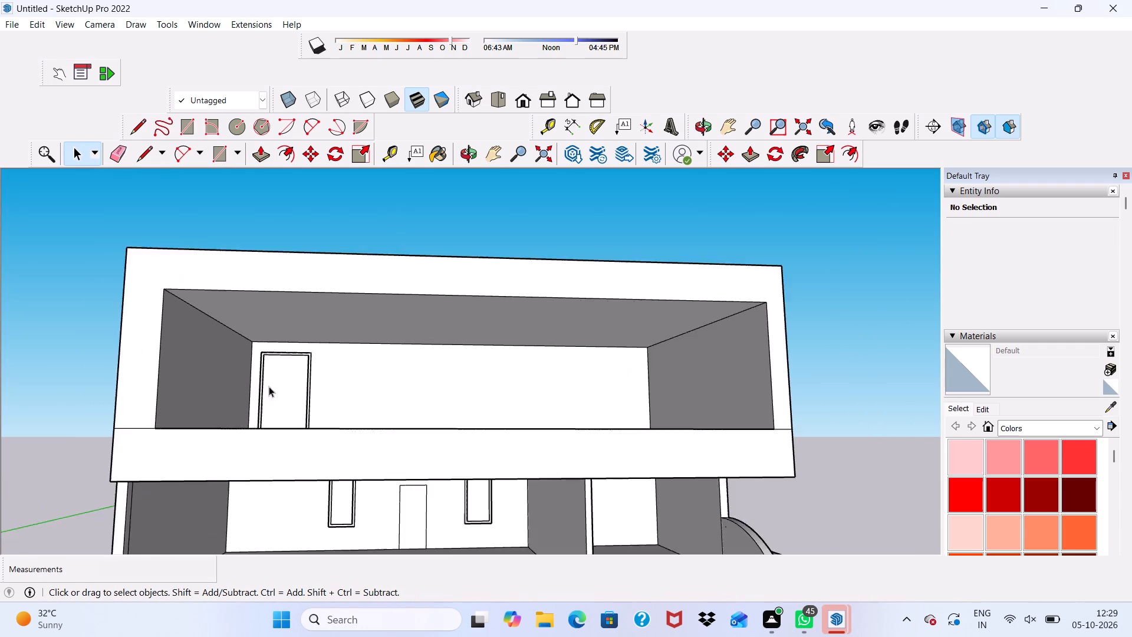
scroll(269, 386, "up", 3)
scroll(238, 304, "up", 1)
scroll(228, 382, "down", 1)
scroll(241, 426, "up", 1)
scroll(265, 439, "down", 3)
scroll(354, 363, "up", 1)
scroll(386, 365, "down", 2)
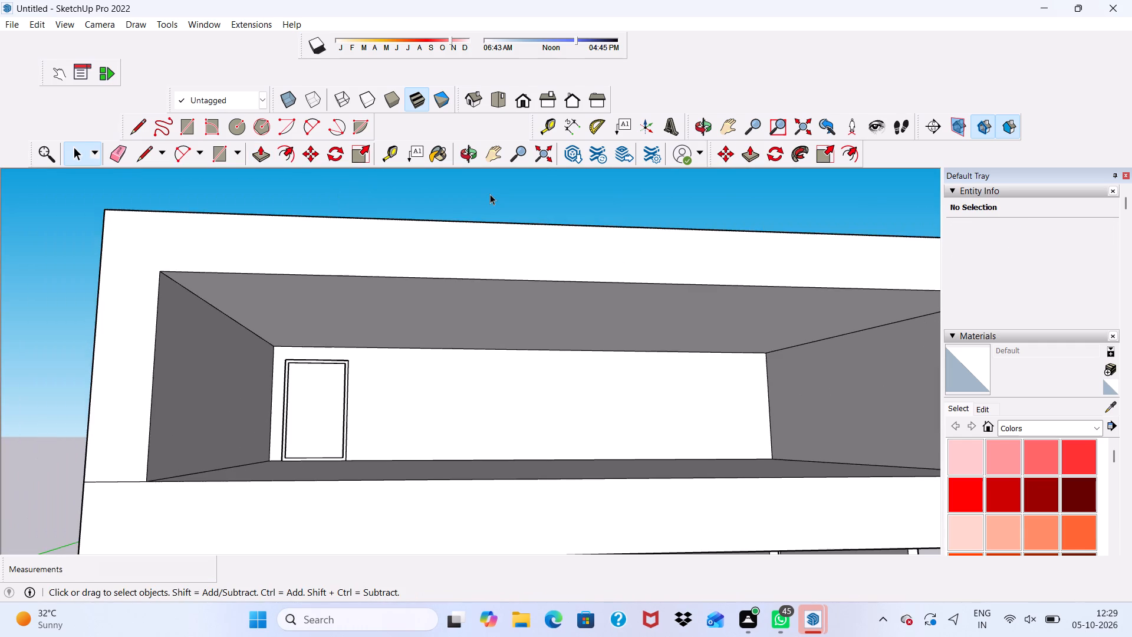
scroll(206, 408, "up", 3)
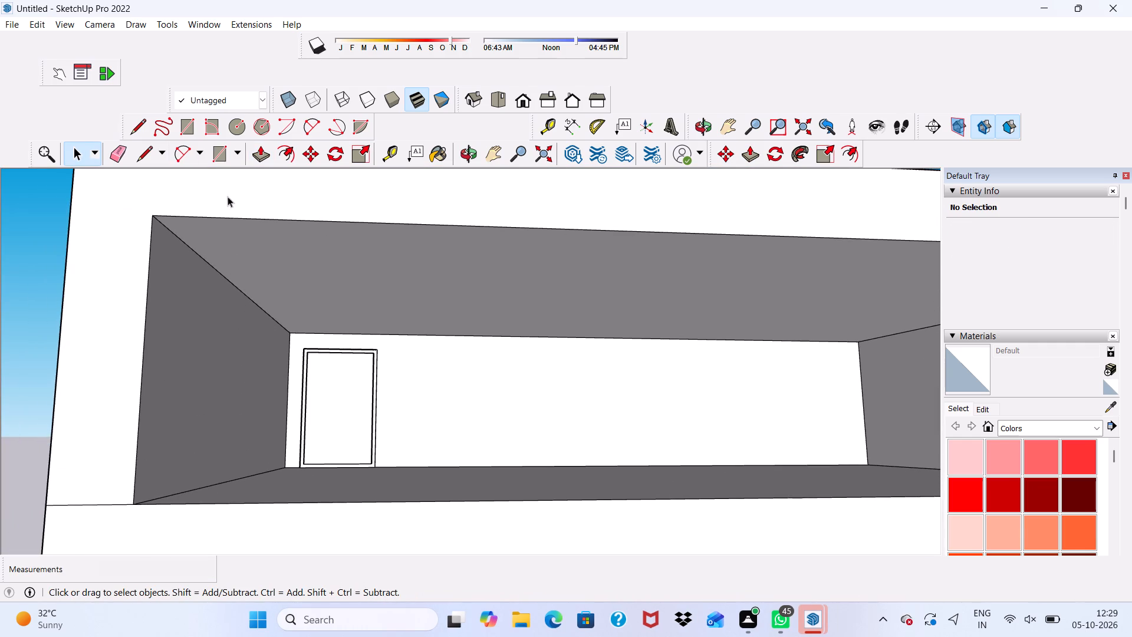
Draw a vertical centre strip about 2 1/16" by 8' 3 3/8" inside the upper-floor door frame, from its inner top edge to its bottom edge.
left_click(182, 134)
scroll(373, 529, "up", 3)
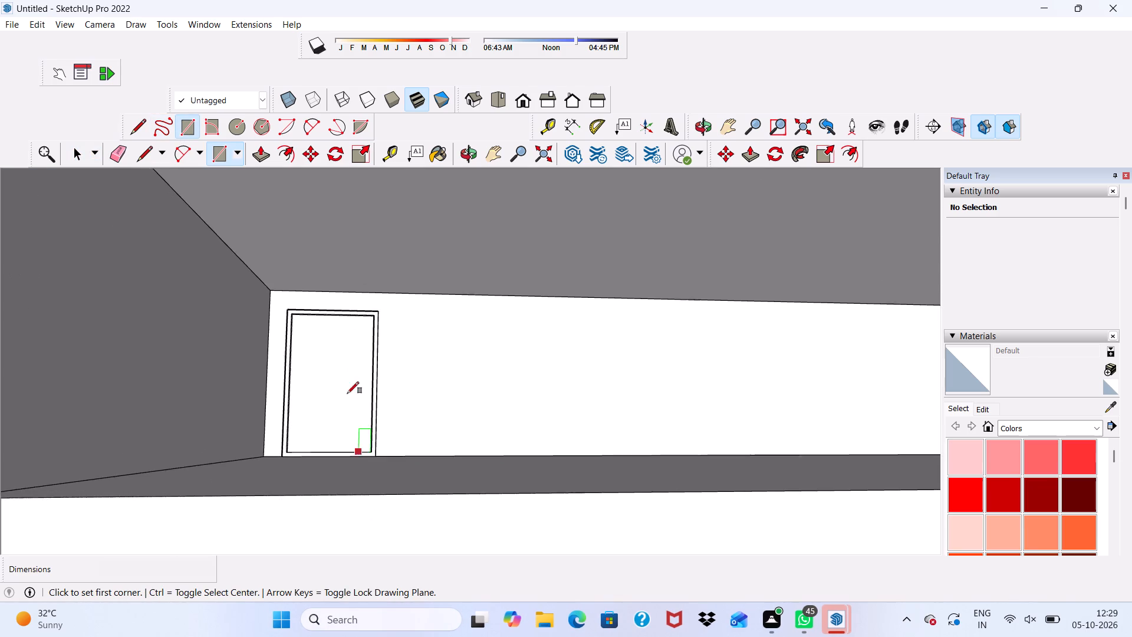
scroll(347, 393, "up", 8)
middle_click_drag(336, 318, 353, 298)
scroll(348, 326, "up", 5)
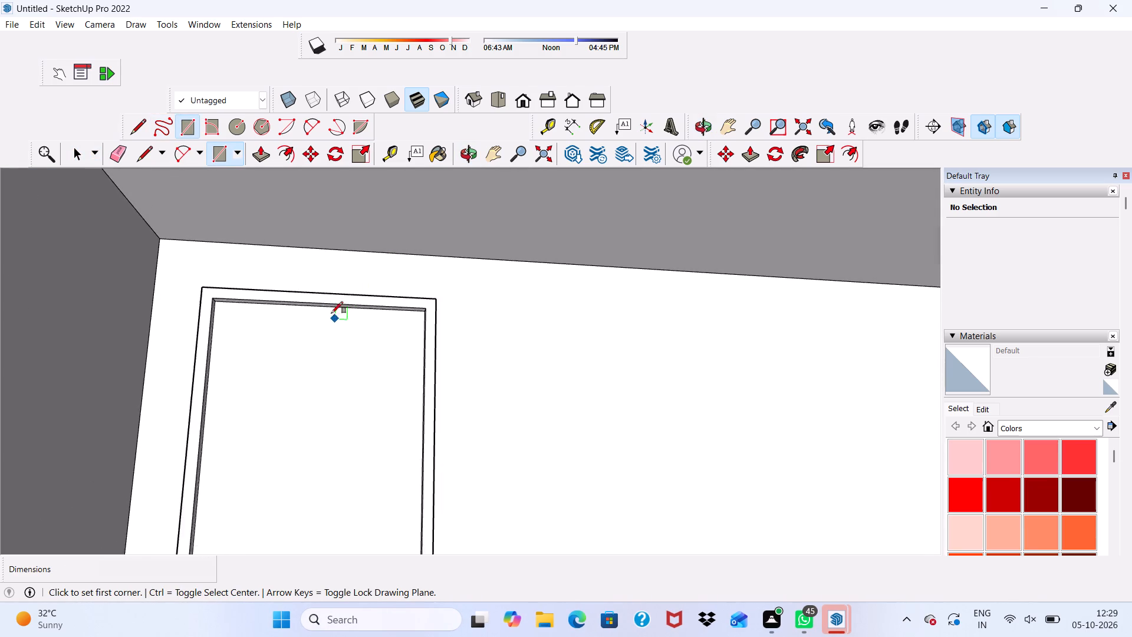
scroll(331, 313, "up", 6)
left_click(315, 303)
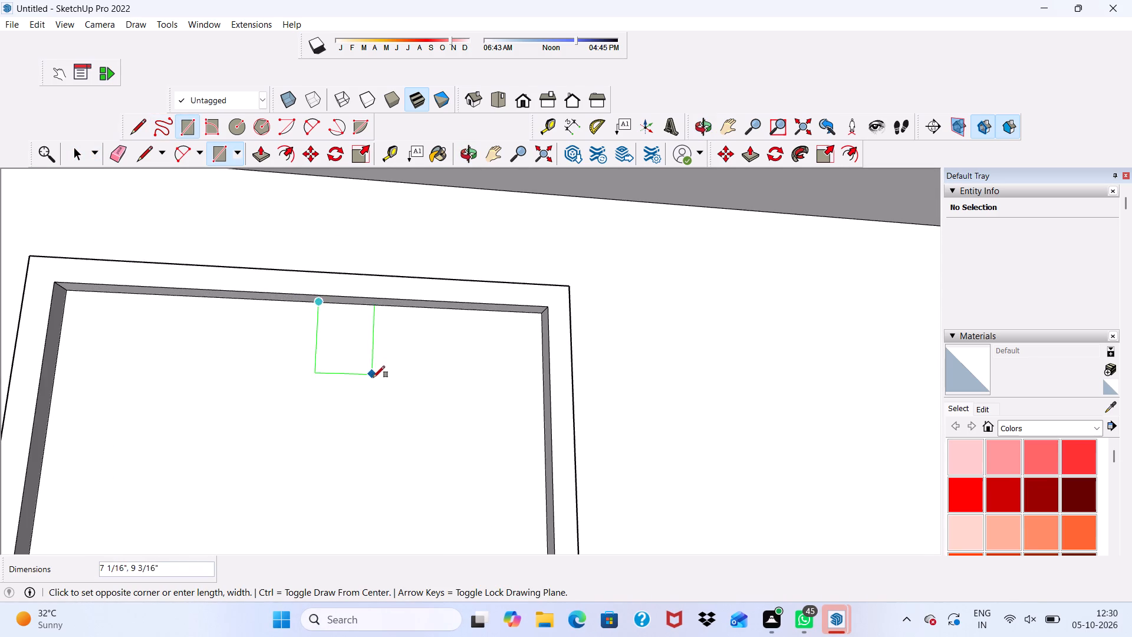
scroll(365, 366, "down", 11)
scroll(337, 406, "up", 1)
scroll(340, 405, "down", 7)
scroll(335, 454, "up", 1)
scroll(337, 468, "down", 1)
scroll(321, 511, "up", 4)
scroll(333, 472, "down", 5)
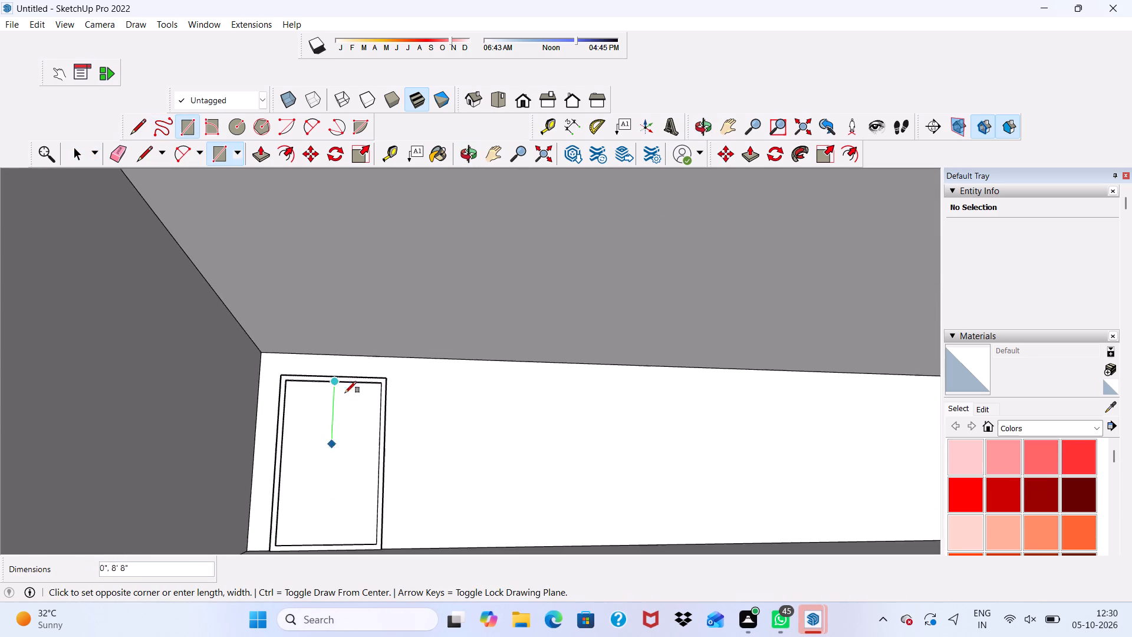
scroll(345, 393, "down", 6)
scroll(373, 492, "up", 10)
scroll(305, 493, "up", 3)
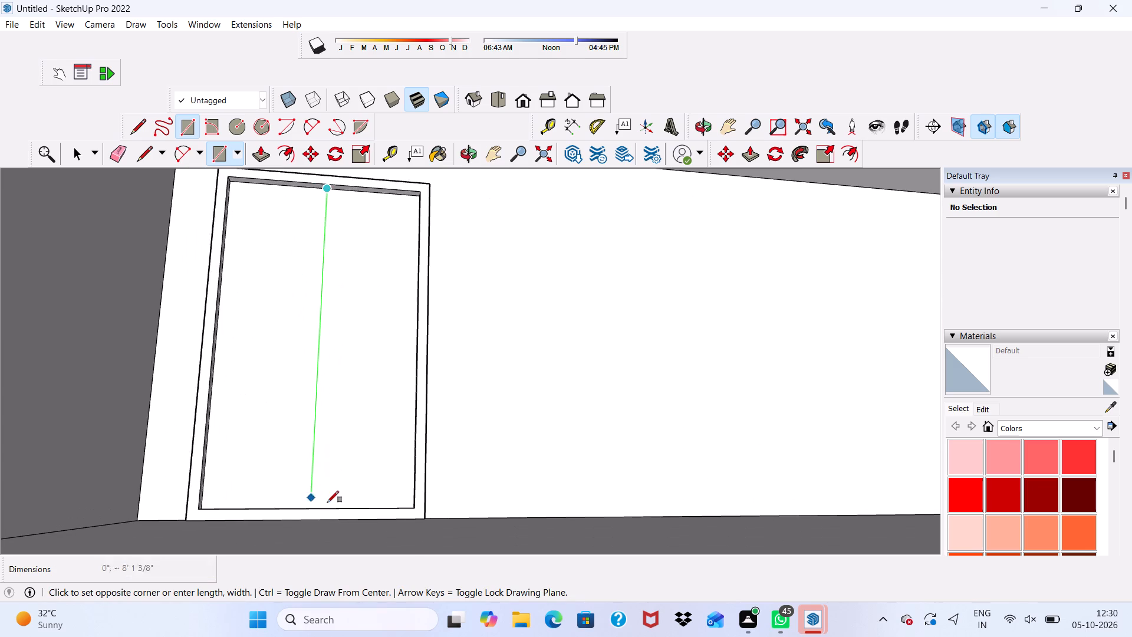
middle_click_drag(328, 503, 308, 563)
scroll(308, 563, "up", 6)
scroll(288, 516, "up", 2)
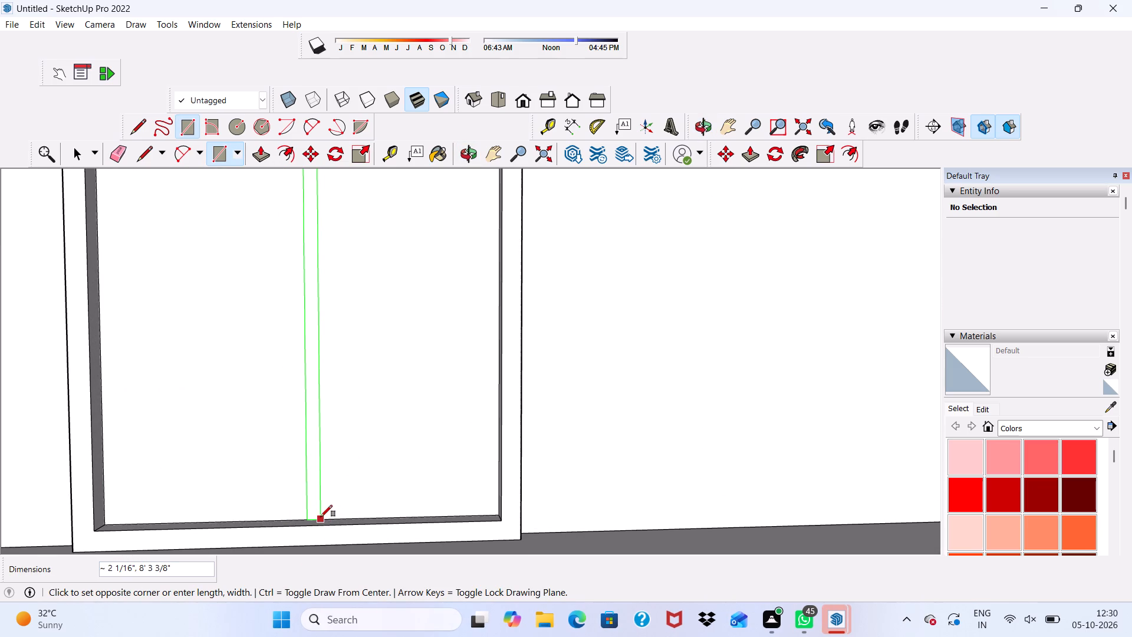
left_click(319, 517)
scroll(281, 513, "down", 13)
key("space")
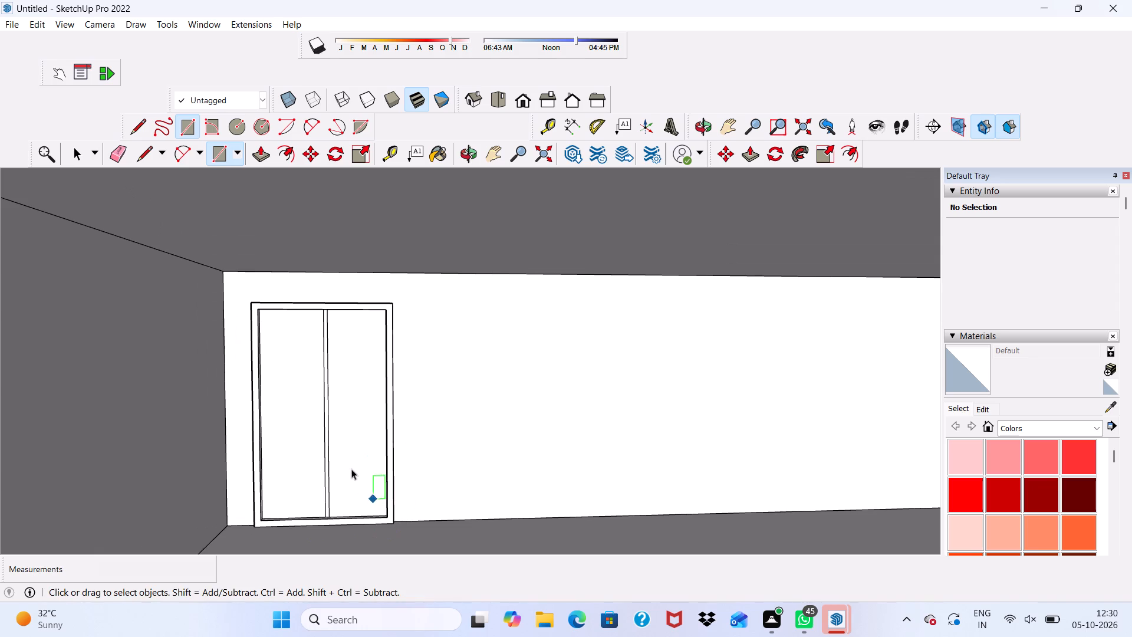
Push/Pull the upper-floor door's centre strip outward to align with the face of the door frame.
scroll(304, 417, "up", 3)
scroll(304, 417, "down", 1)
scroll(367, 429, "up", 11)
left_click(300, 429)
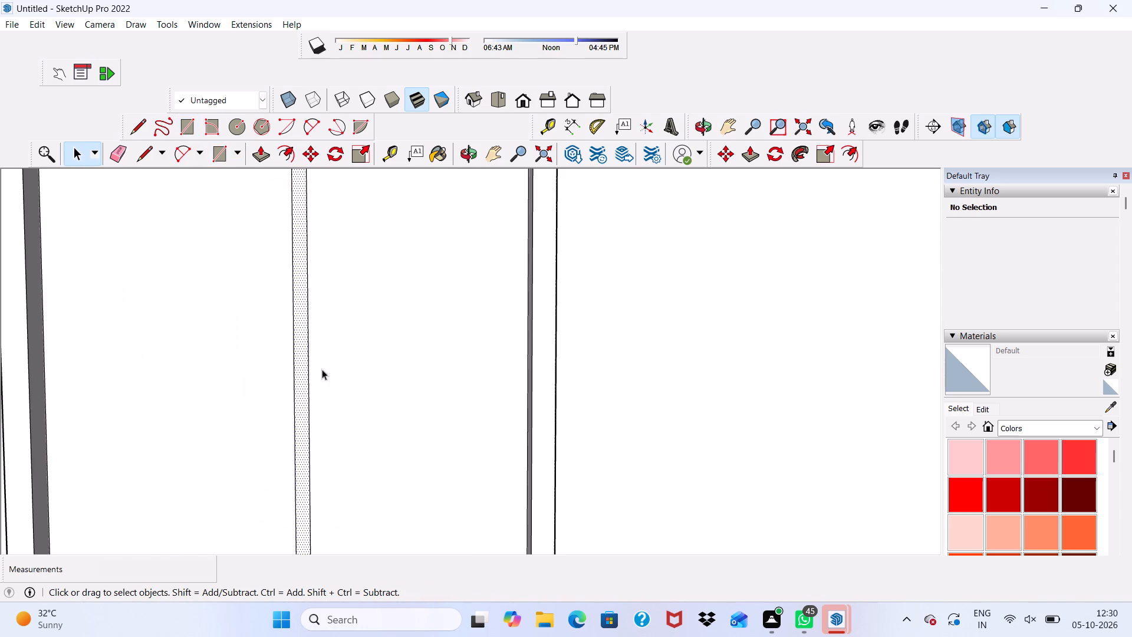
left_click(249, 153)
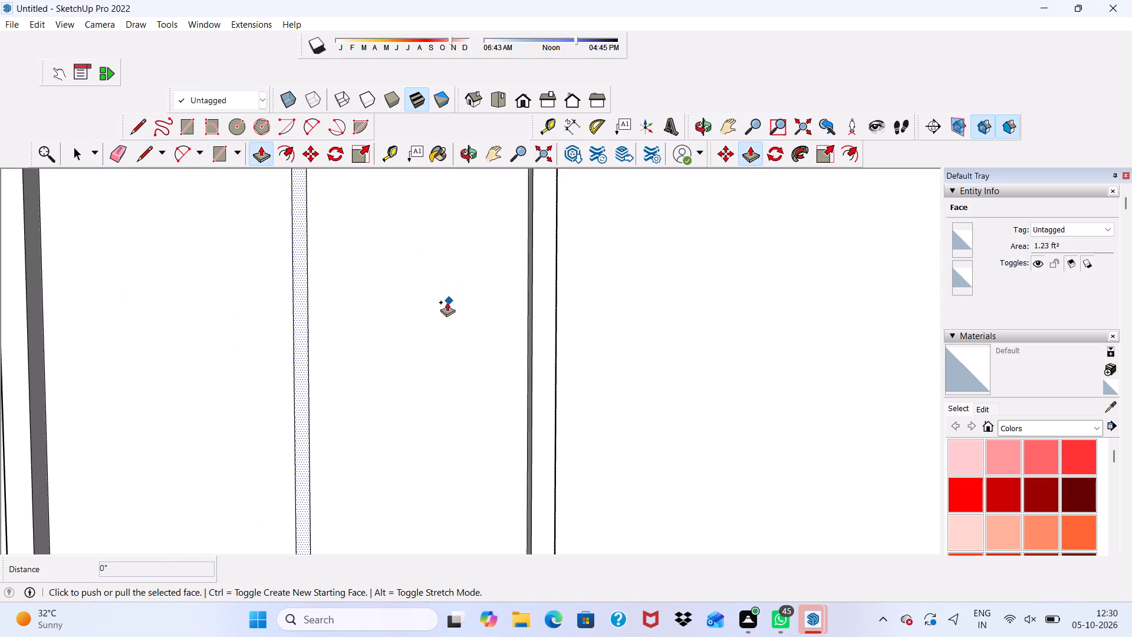
left_click(303, 347)
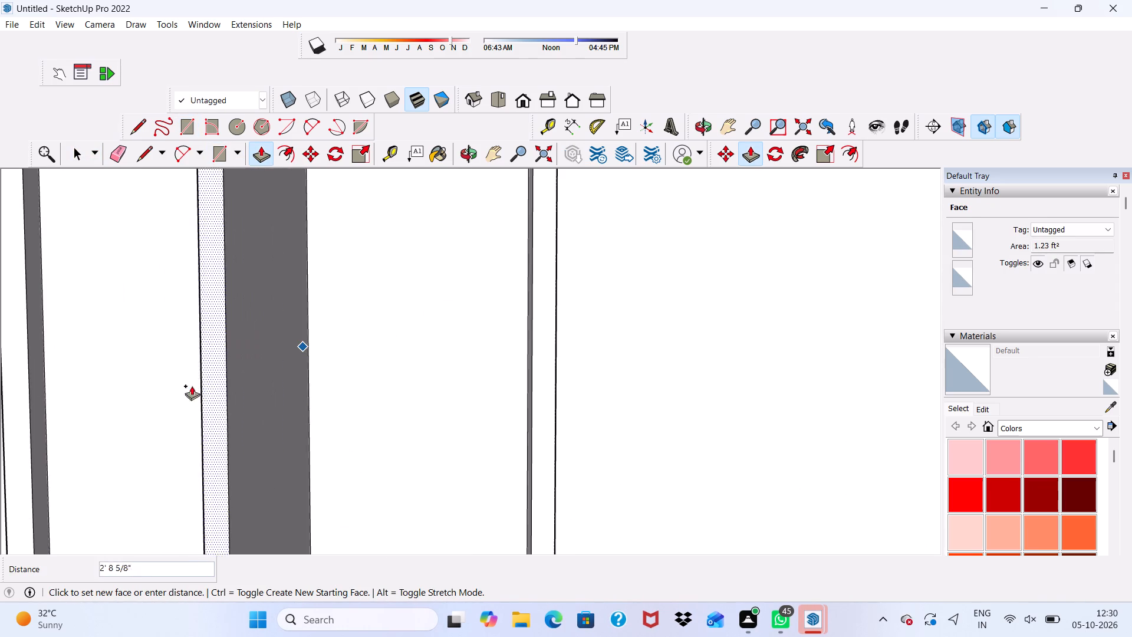
scroll(180, 389, "down", 8)
middle_click_drag(294, 378, 193, 407)
scroll(115, 352, "up", 2)
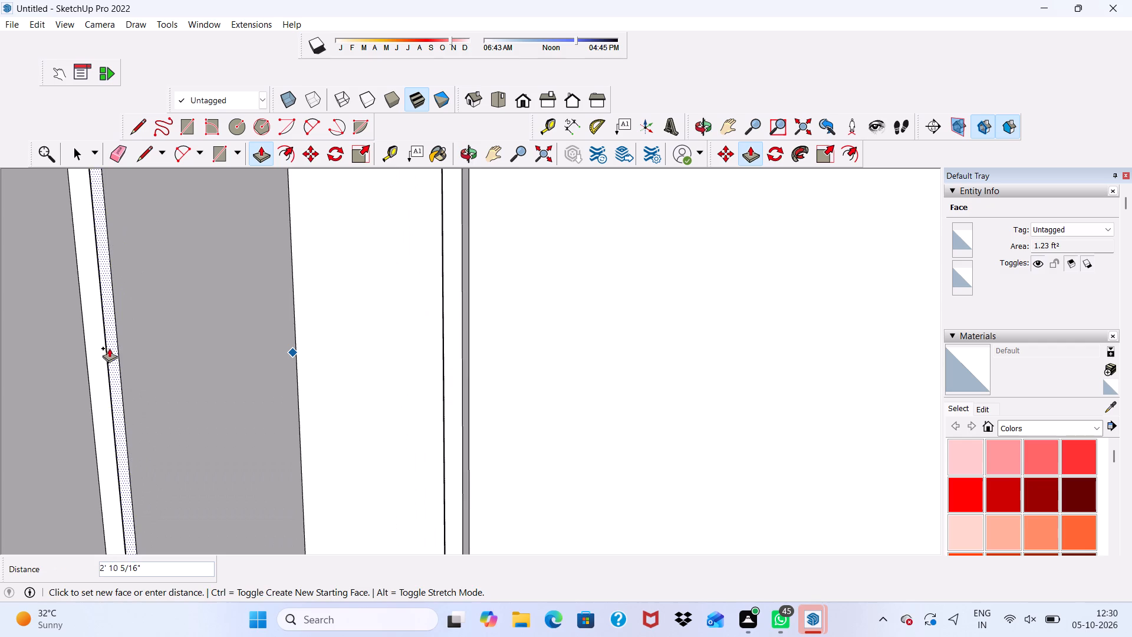
scroll(110, 348, "down", 3)
middle_click_drag(119, 354, 312, 315)
scroll(218, 346, "down", 9)
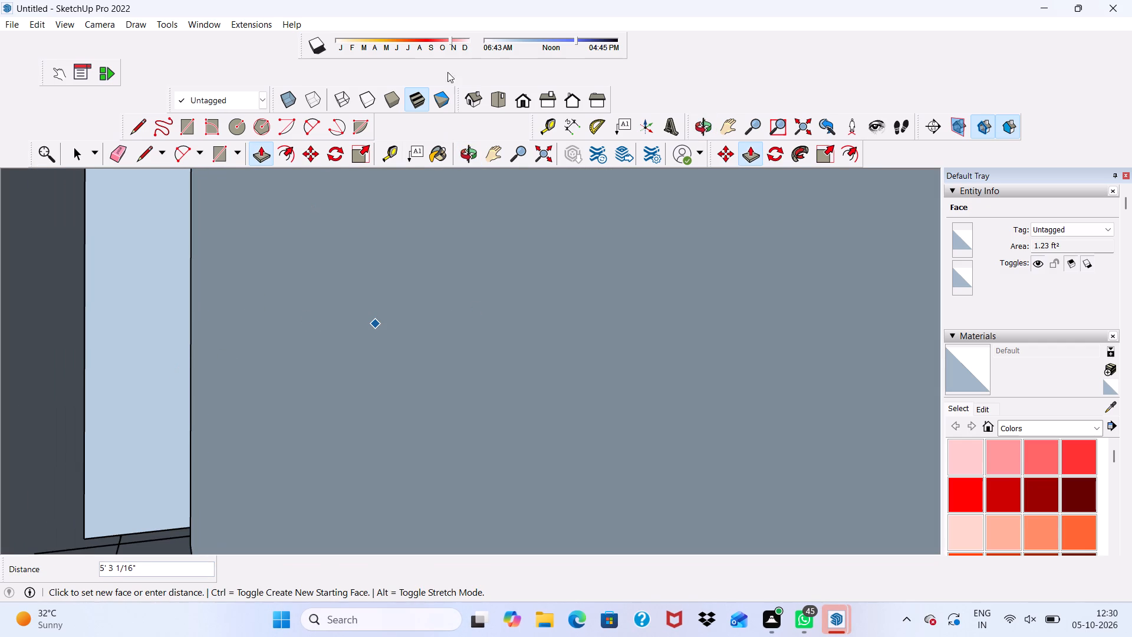
left_click(524, 97)
scroll(526, 189, "down", 20)
scroll(526, 189, "down", 1)
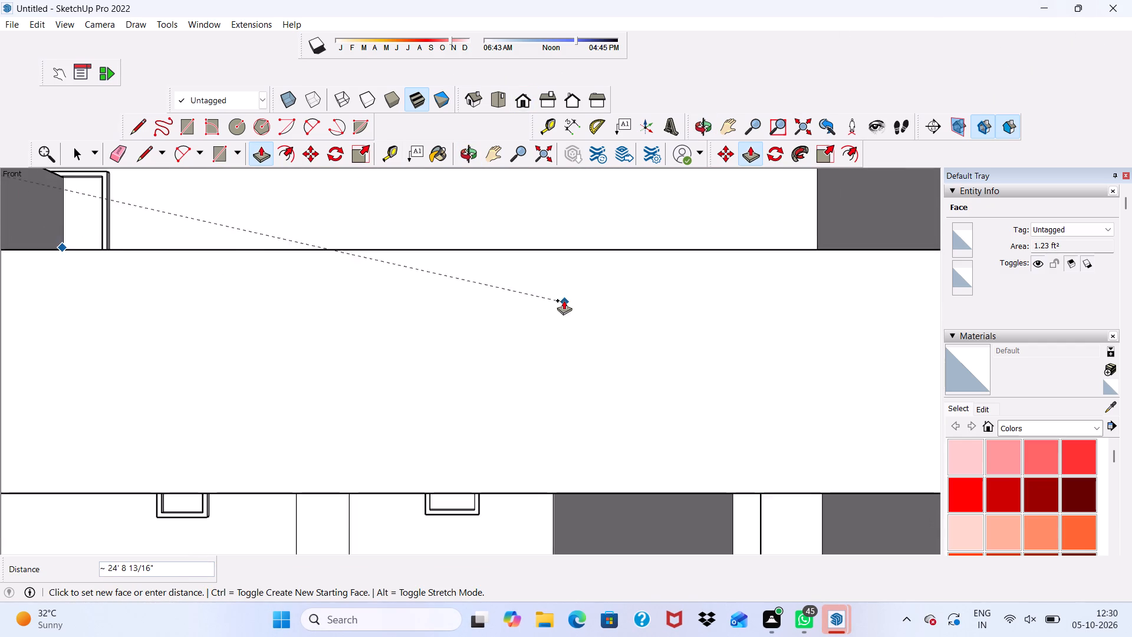
scroll(564, 300, "down", 7)
scroll(478, 306, "down", 1)
scroll(385, 258, "down", 2)
middle_click_drag(397, 265, 502, 353)
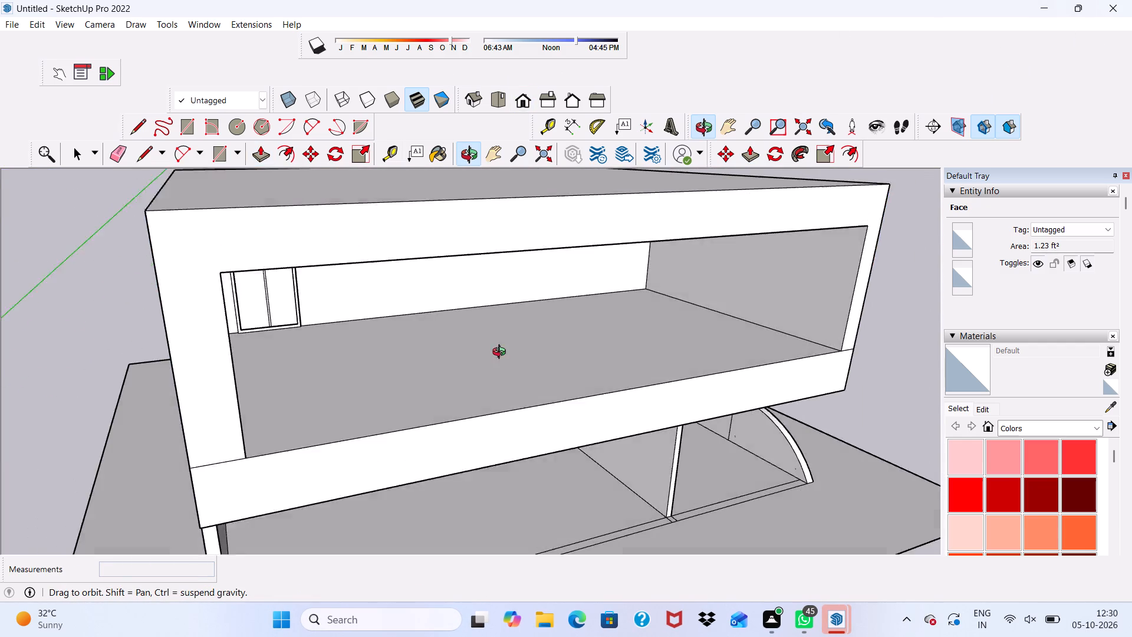
middle_click_drag(502, 353, 439, 360)
scroll(404, 331, "up", 11)
scroll(272, 273, "down", 4)
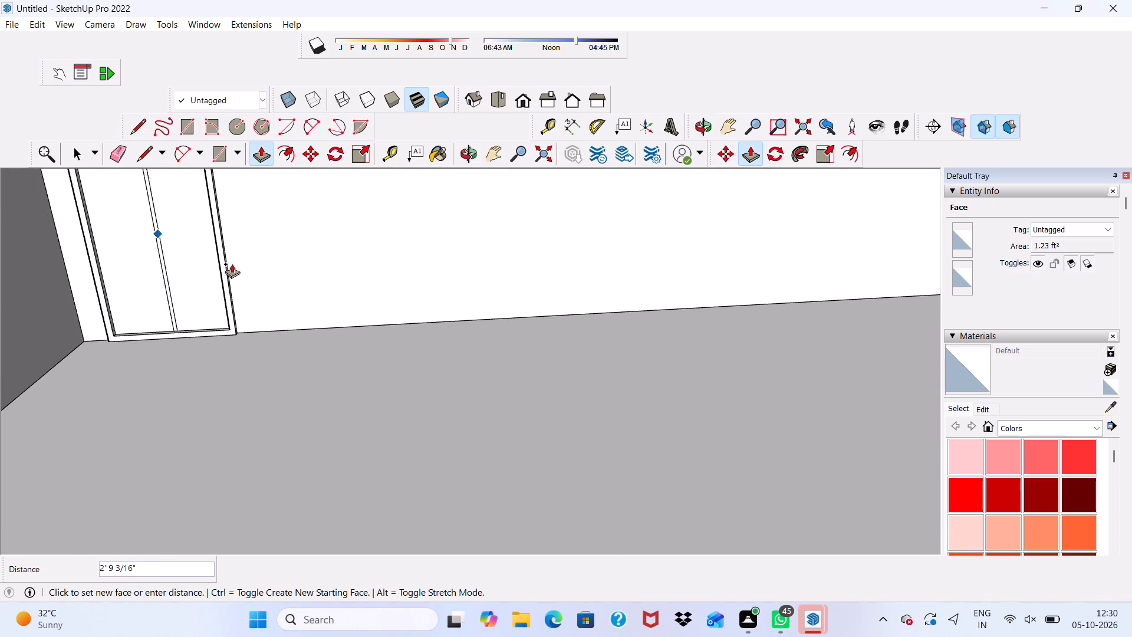
left_click_drag(229, 257, 235, 257)
scroll(343, 269, "down", 5)
key("space")
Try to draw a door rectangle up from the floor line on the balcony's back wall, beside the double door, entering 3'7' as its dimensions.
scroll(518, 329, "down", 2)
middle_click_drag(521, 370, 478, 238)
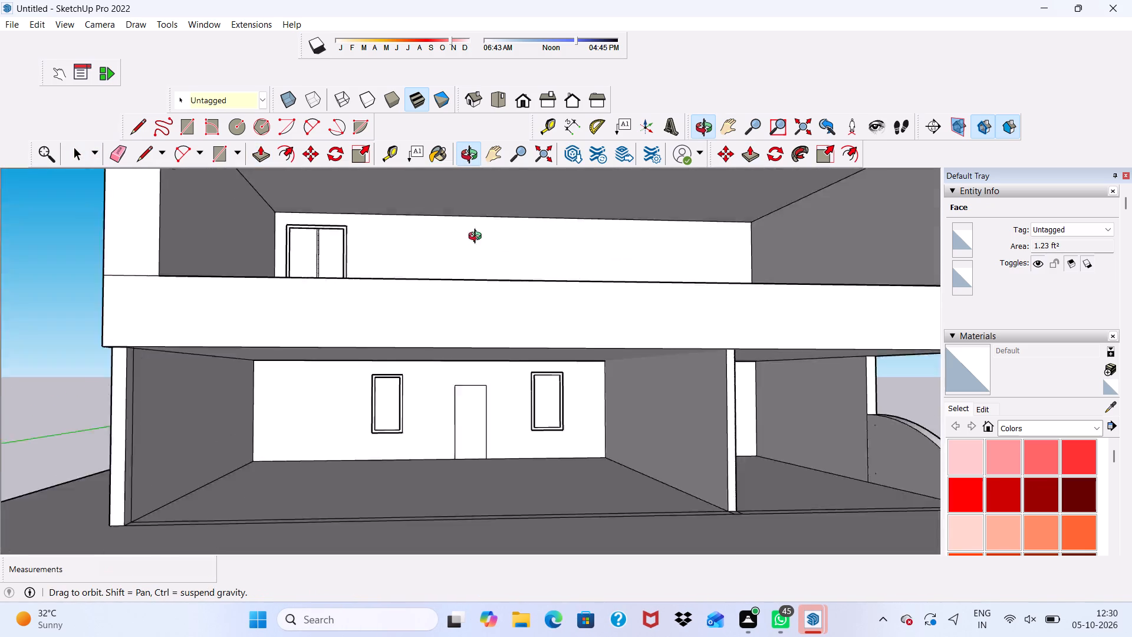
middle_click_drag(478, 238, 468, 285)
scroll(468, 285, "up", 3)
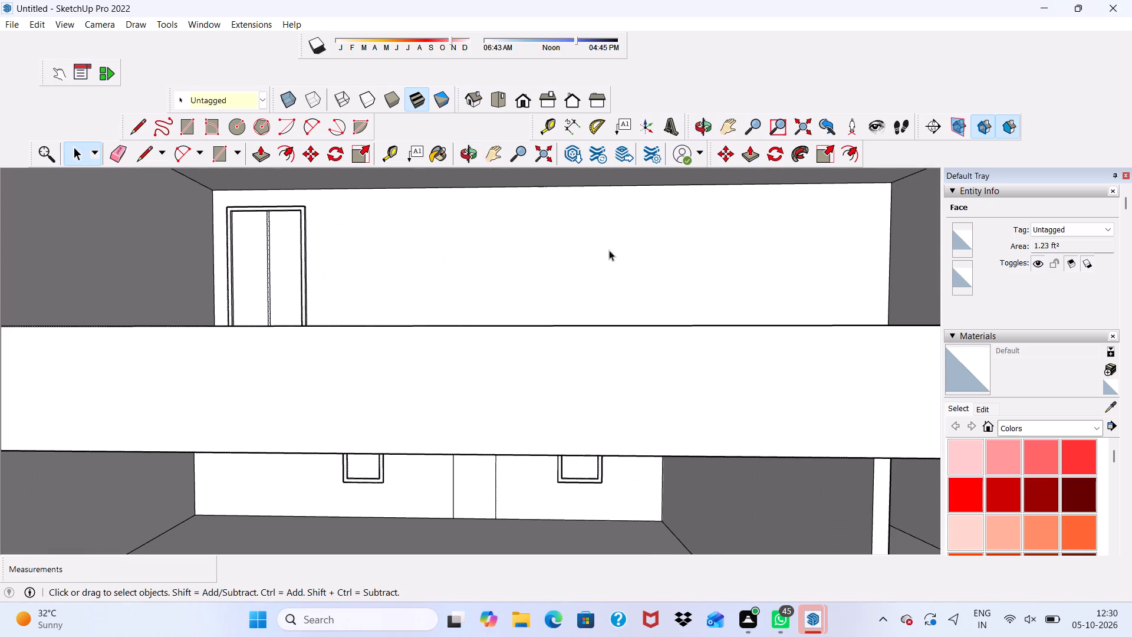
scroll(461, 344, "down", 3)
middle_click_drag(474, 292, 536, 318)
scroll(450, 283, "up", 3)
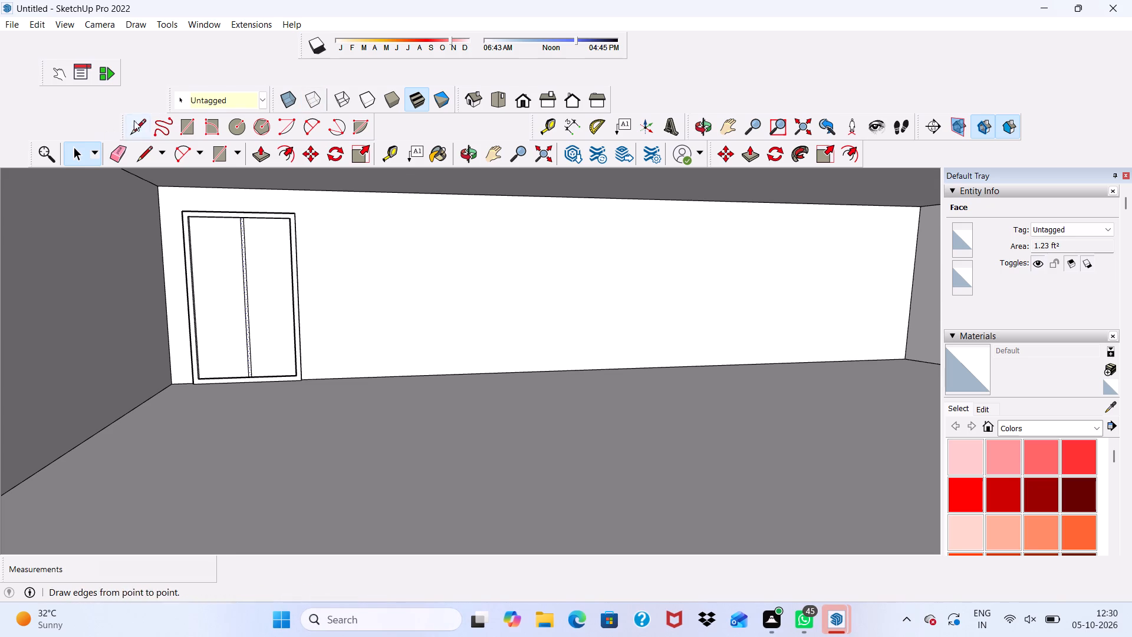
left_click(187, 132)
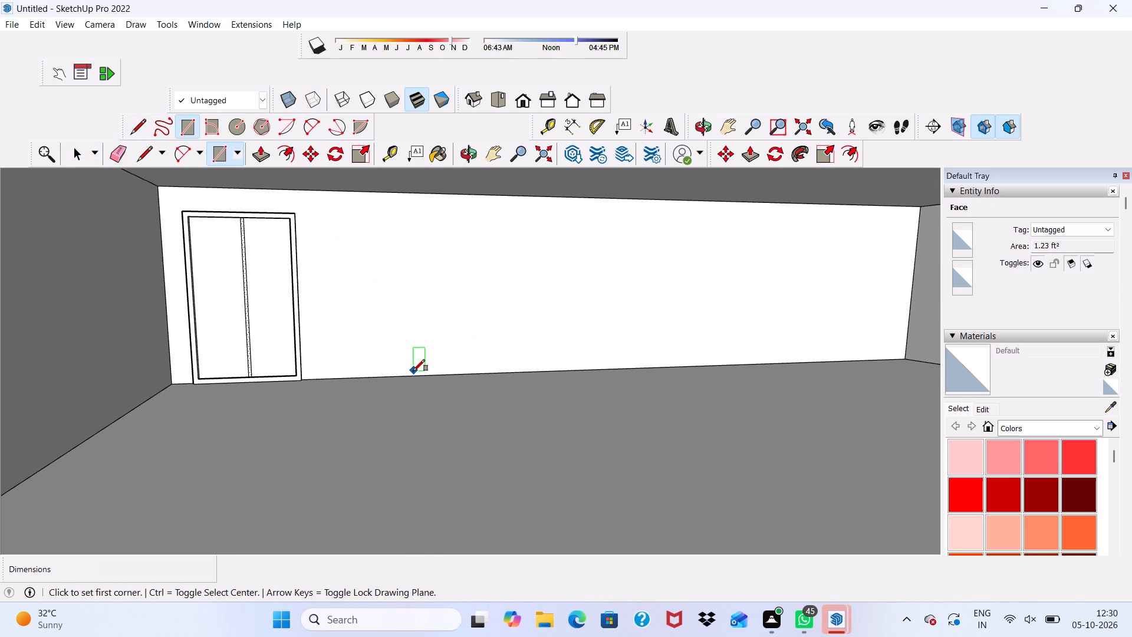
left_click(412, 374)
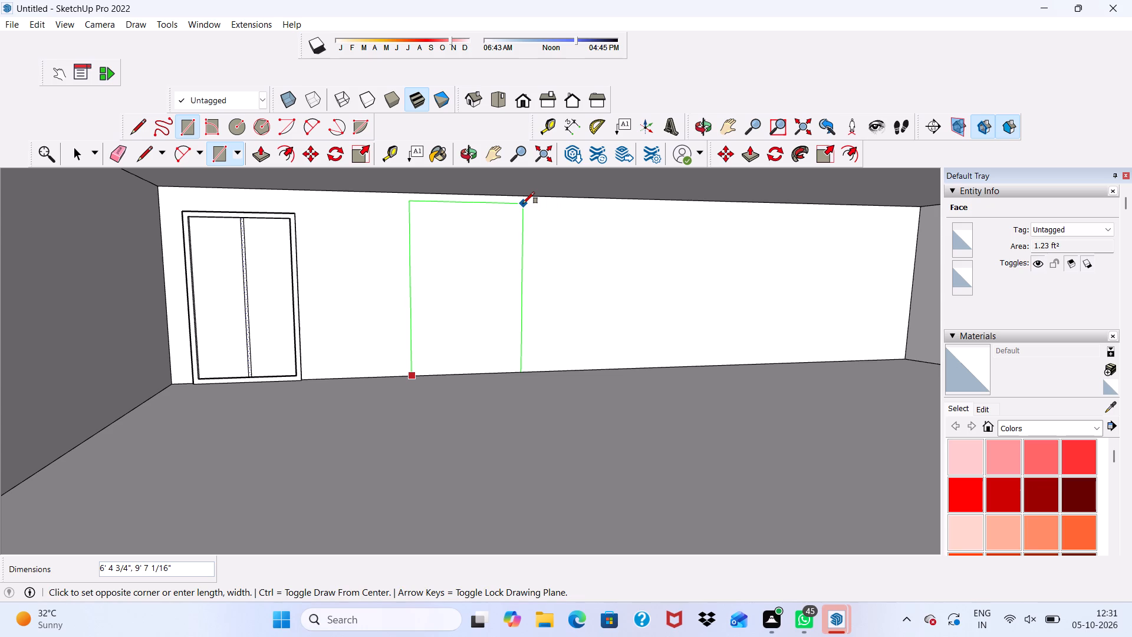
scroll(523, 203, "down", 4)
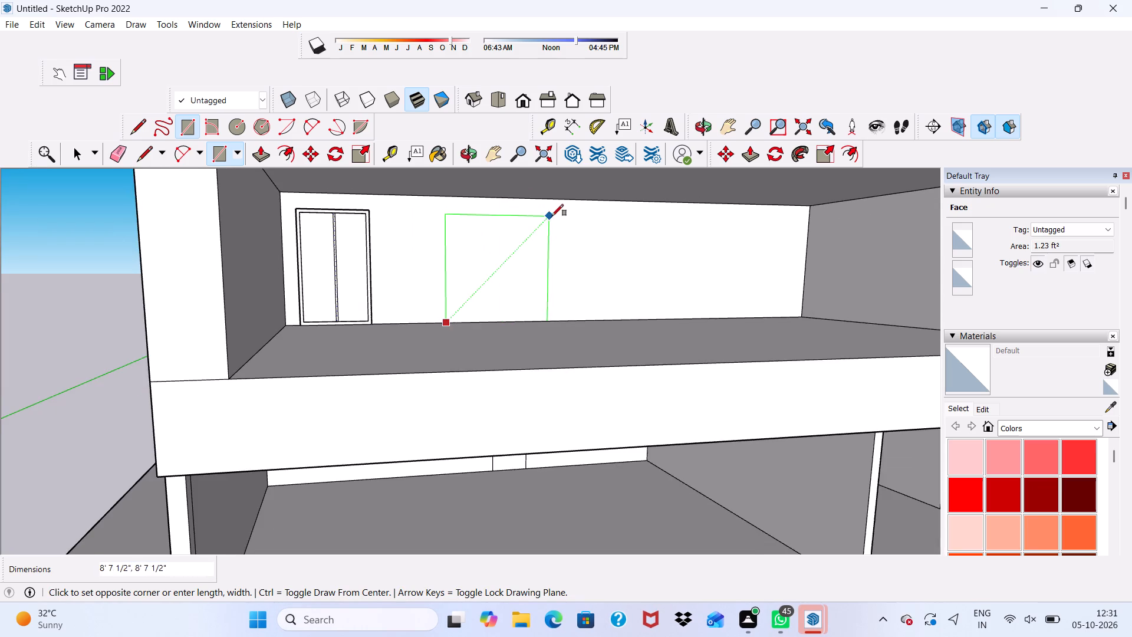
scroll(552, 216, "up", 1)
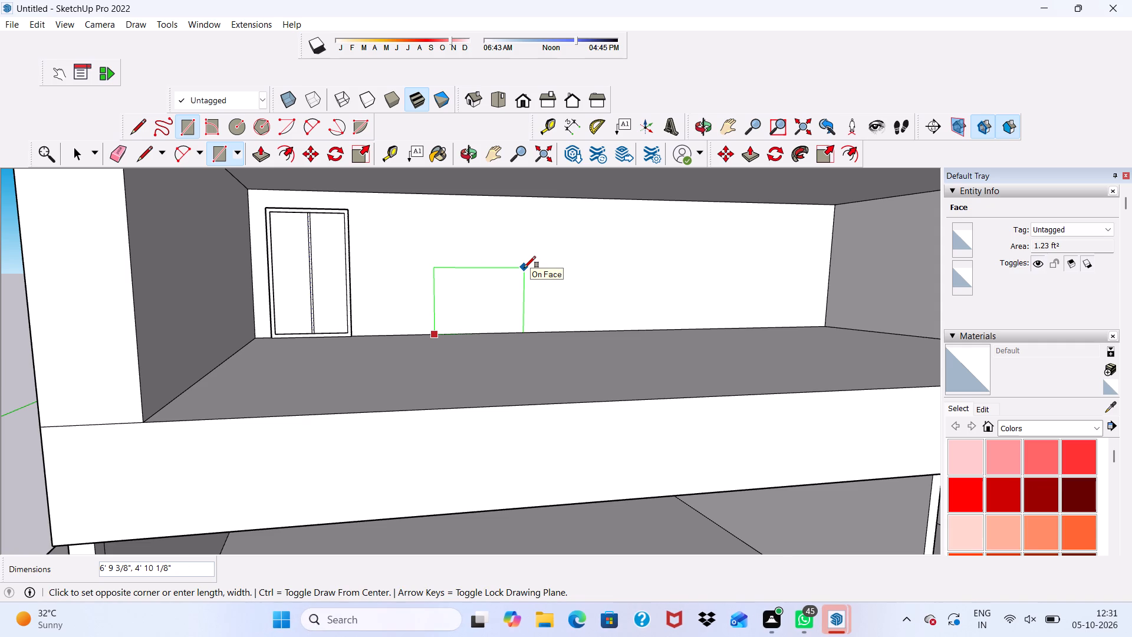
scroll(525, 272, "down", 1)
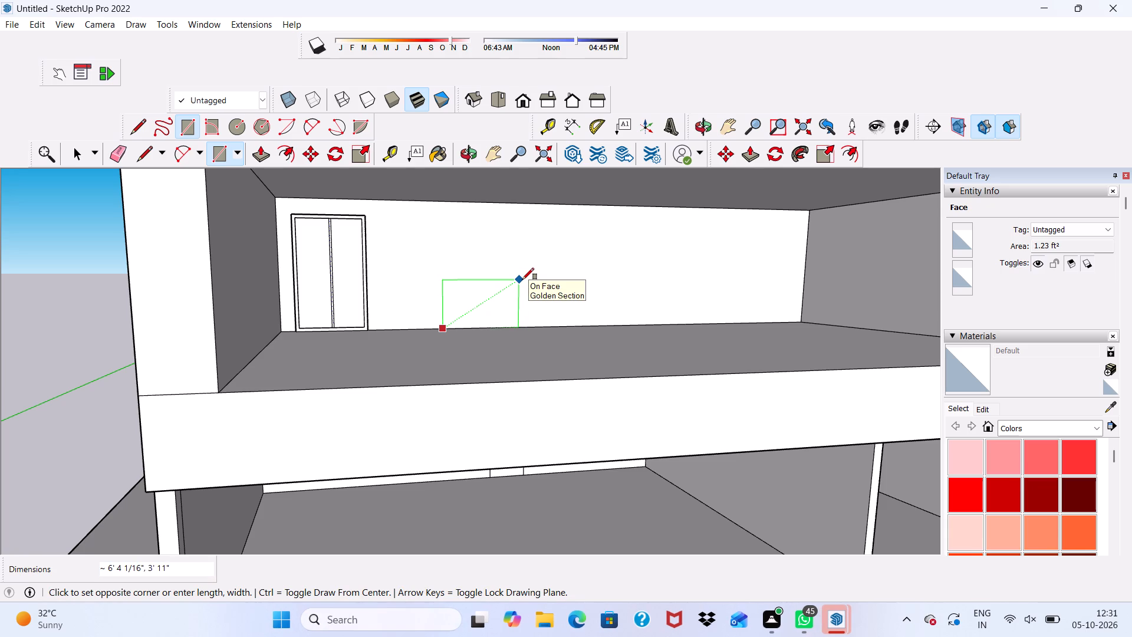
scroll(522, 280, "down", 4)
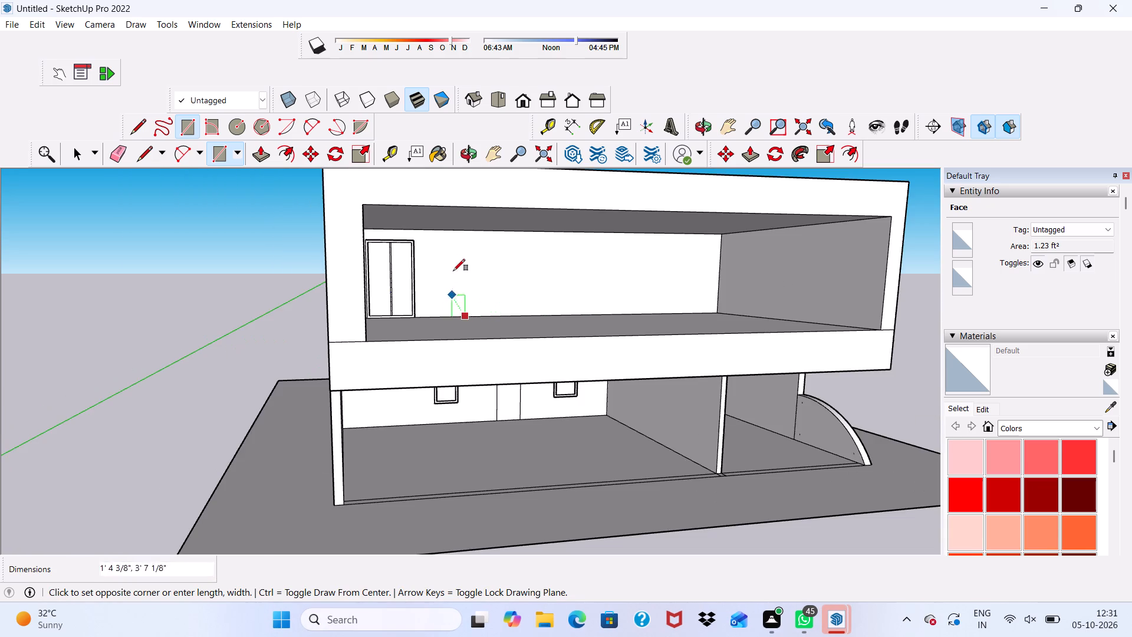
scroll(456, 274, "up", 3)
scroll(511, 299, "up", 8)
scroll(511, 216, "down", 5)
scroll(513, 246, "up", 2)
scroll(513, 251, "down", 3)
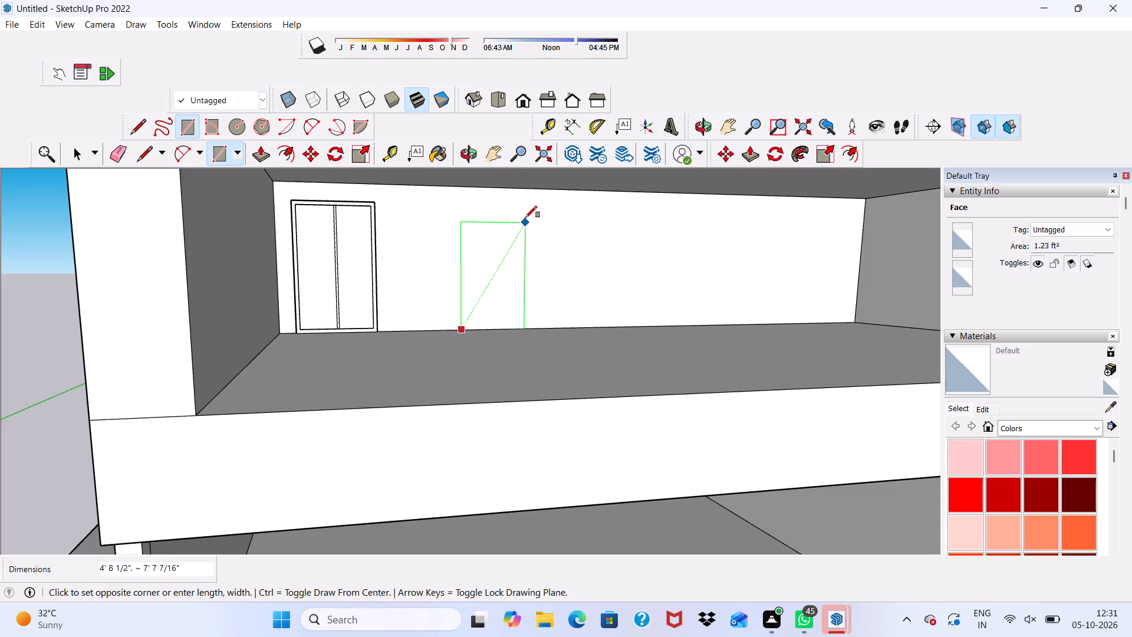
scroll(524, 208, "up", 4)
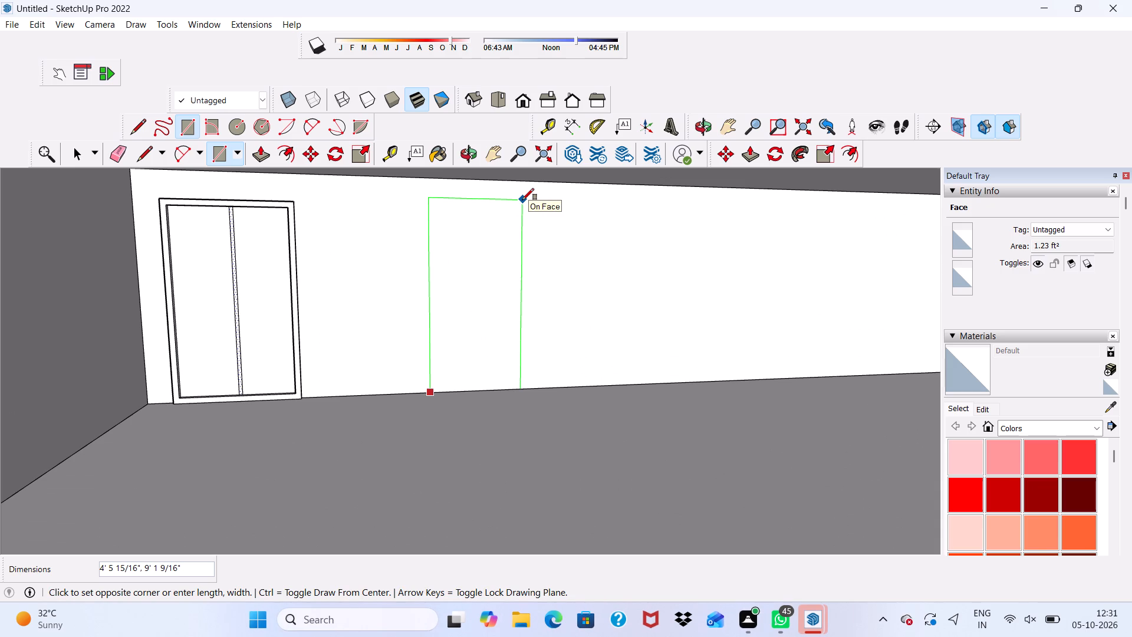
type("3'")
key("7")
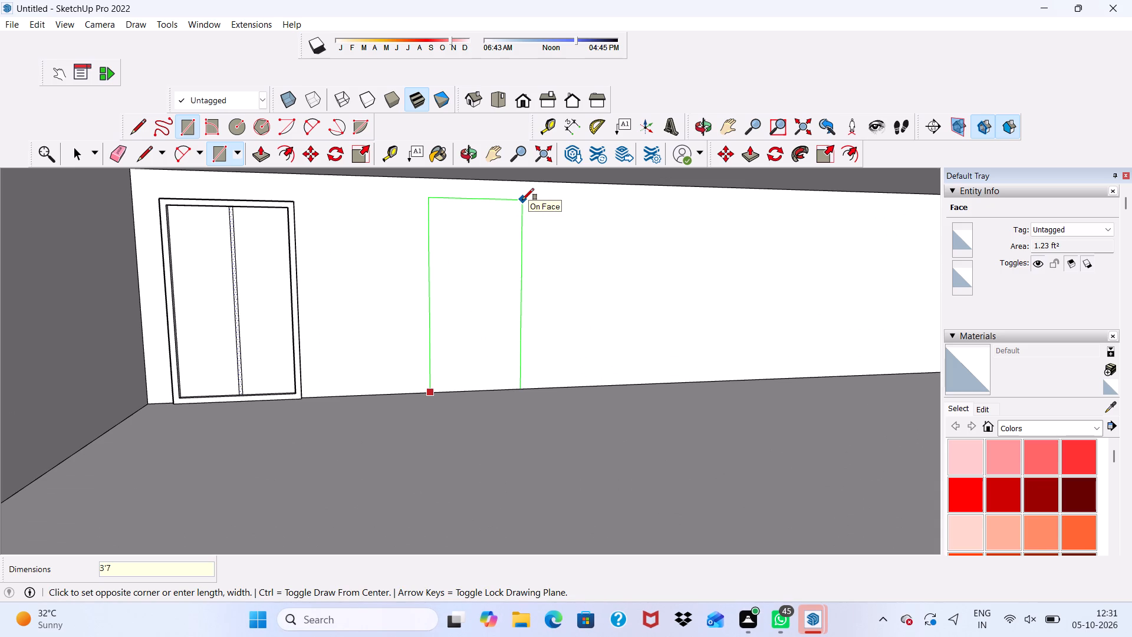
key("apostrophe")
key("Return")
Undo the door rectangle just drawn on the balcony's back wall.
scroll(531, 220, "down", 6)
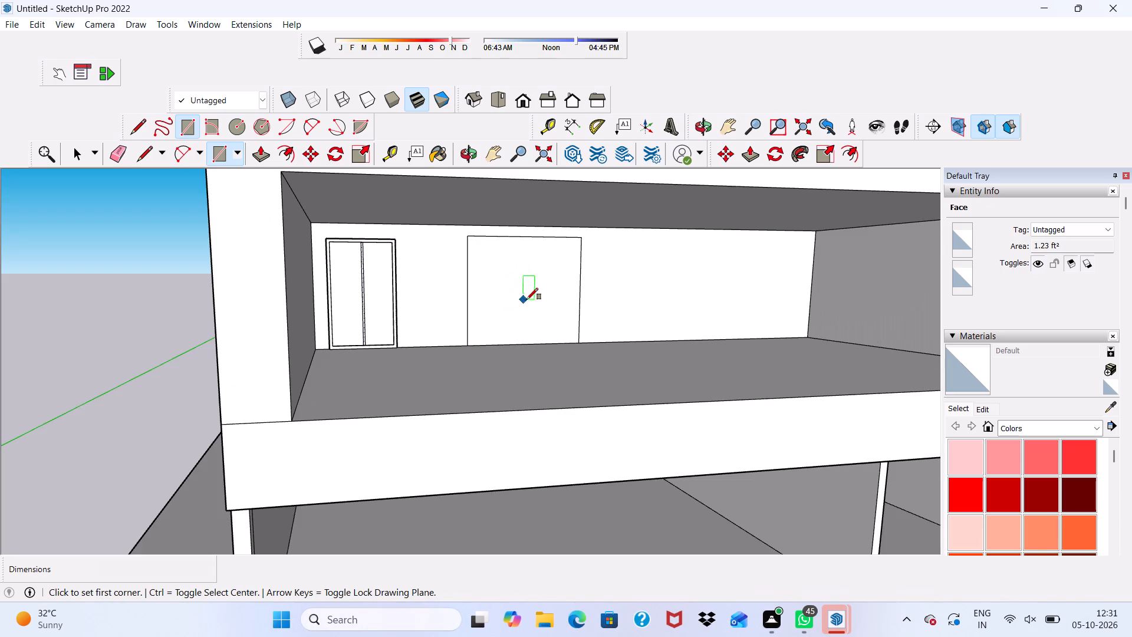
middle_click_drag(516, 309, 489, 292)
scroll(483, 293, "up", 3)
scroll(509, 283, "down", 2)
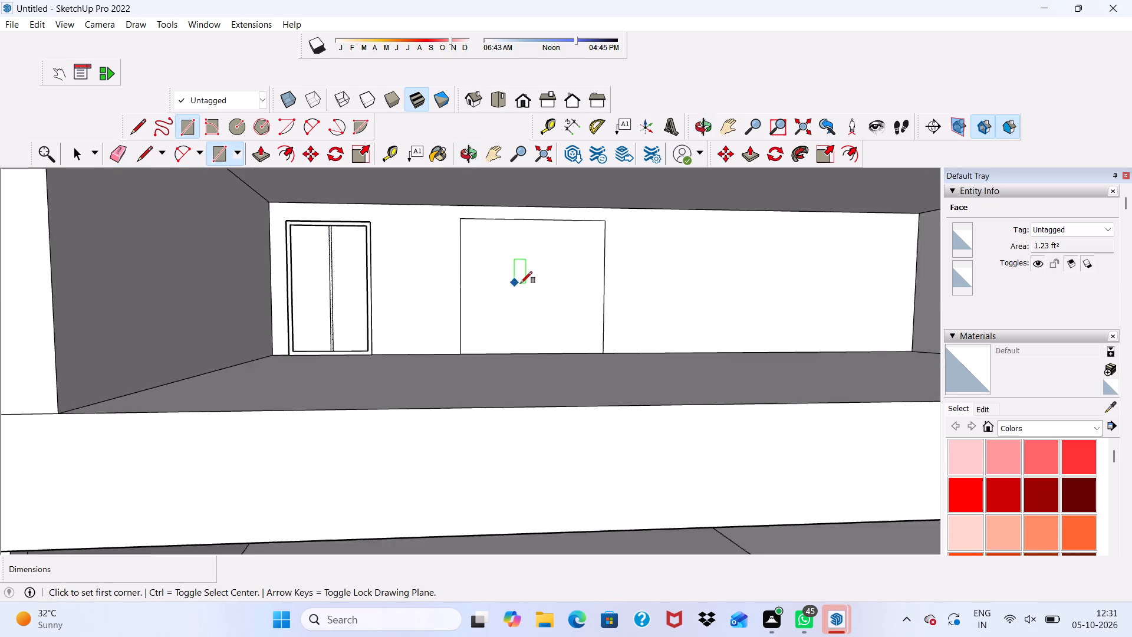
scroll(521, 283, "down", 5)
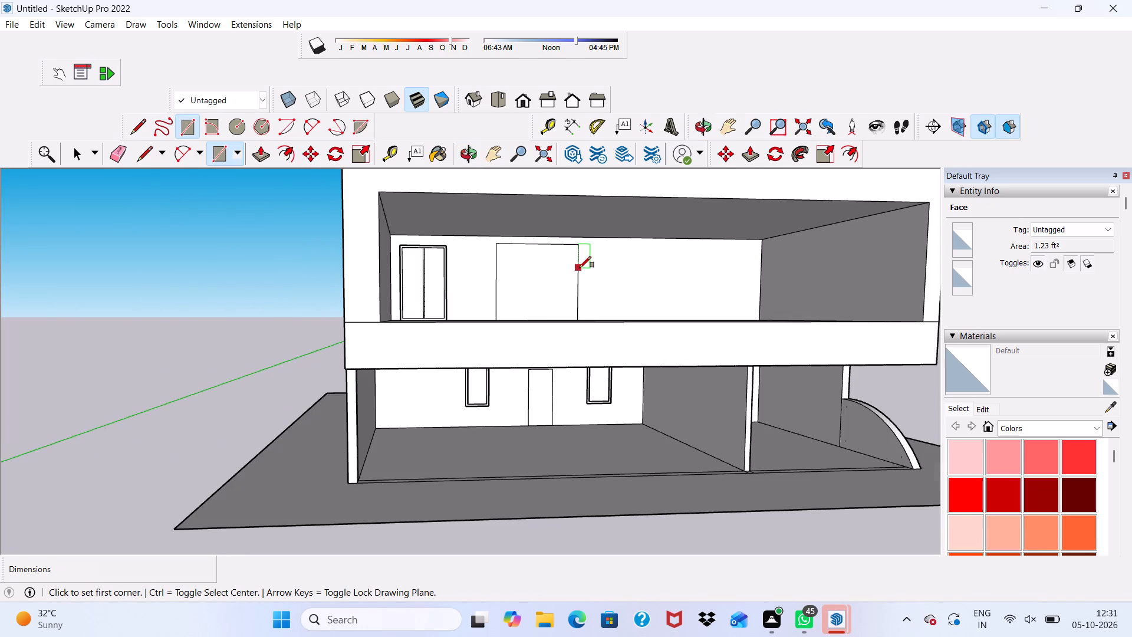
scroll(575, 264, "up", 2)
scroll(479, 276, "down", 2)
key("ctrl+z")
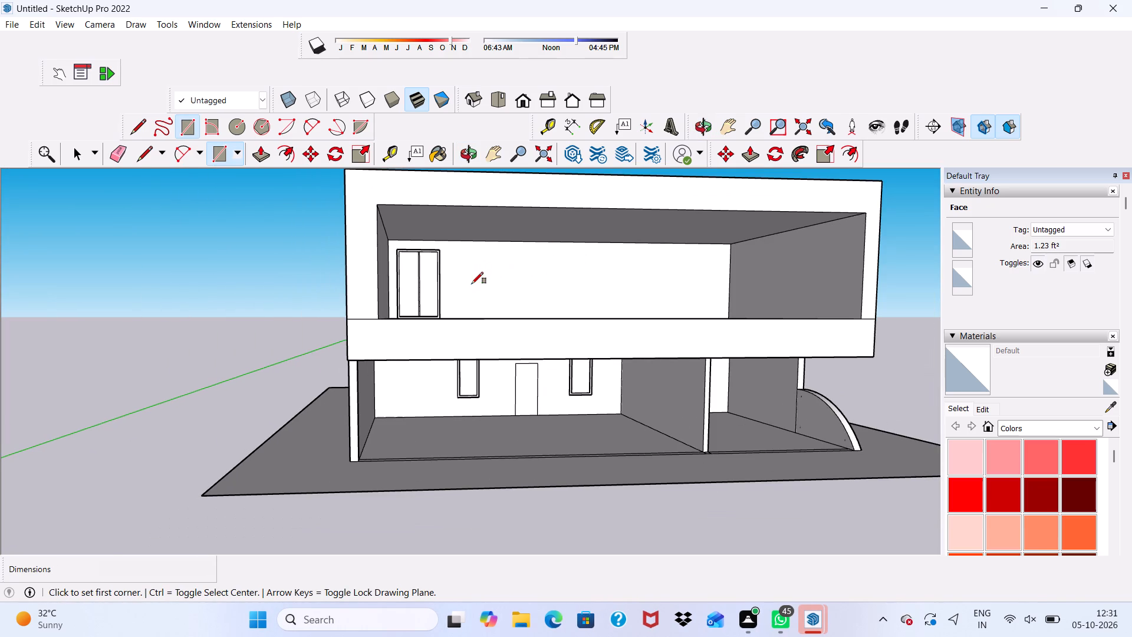
Draw a 3' by 7' door rectangle up from the floor line on the balcony's back wall, beside the framed double door.
scroll(472, 284, "up", 5)
middle_click_drag(492, 306, 470, 330)
scroll(472, 329, "up", 3)
scroll(480, 327, "down", 2)
scroll(482, 327, "up", 1)
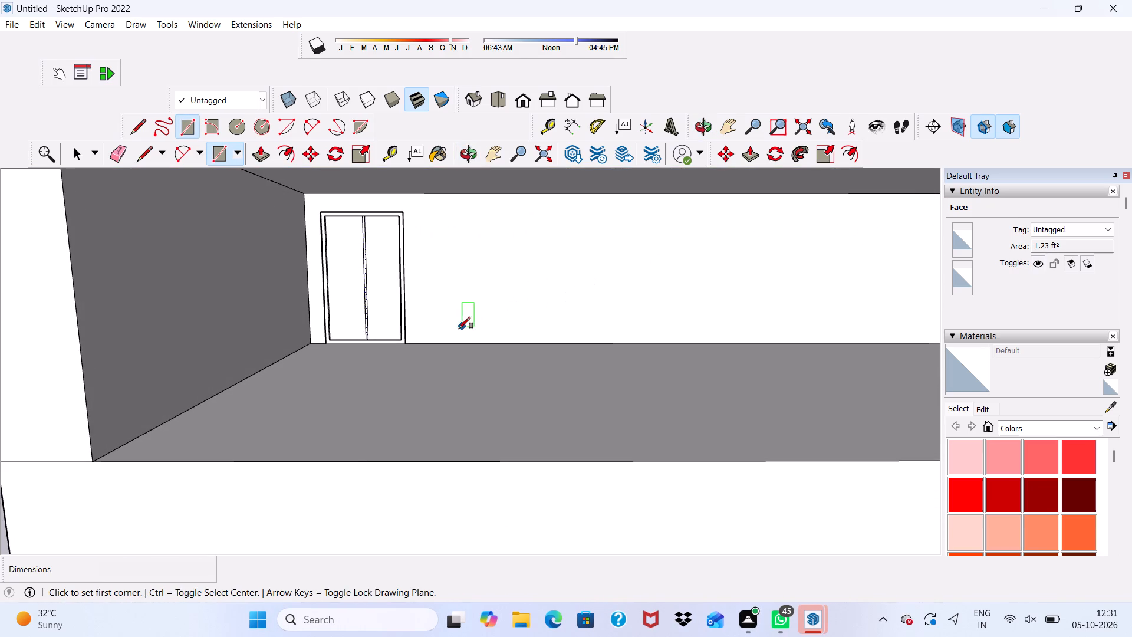
left_click(478, 340)
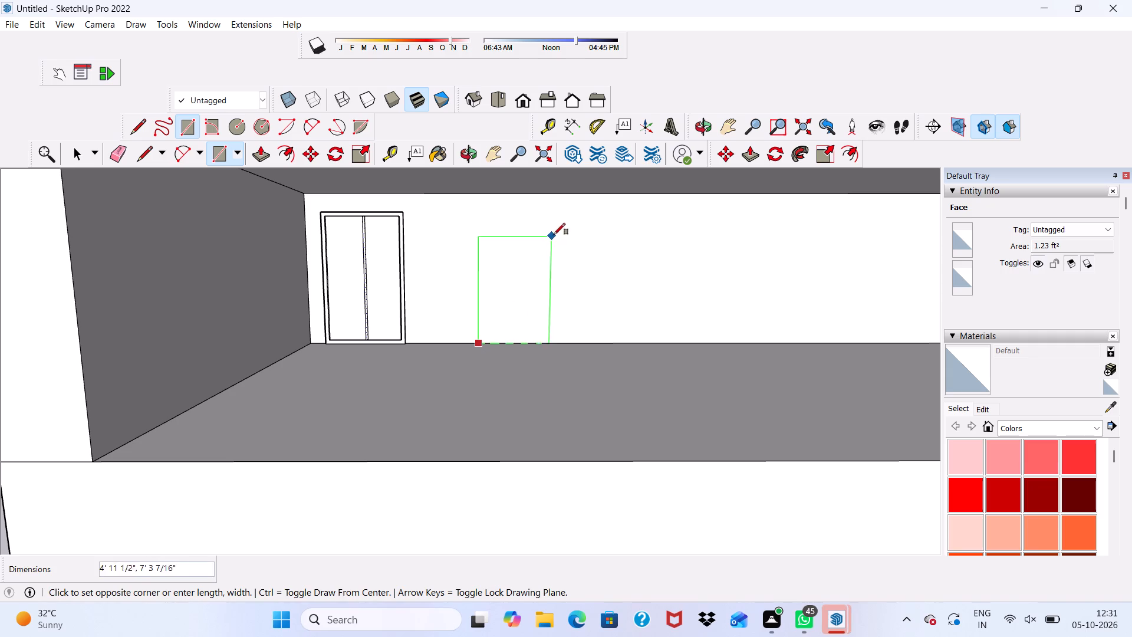
type("3',7'")
key("Return")
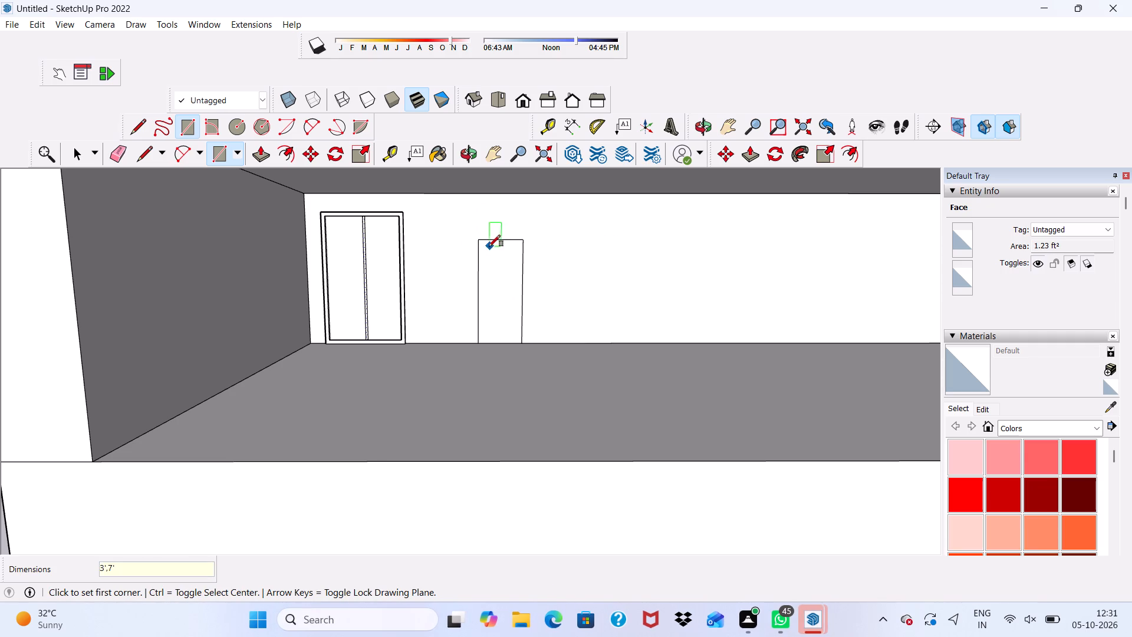
Offset the new door rectangle's outline outward about 10" to form a surrounding frame, and clear the selection.
scroll(470, 255, "up", 7)
key("space")
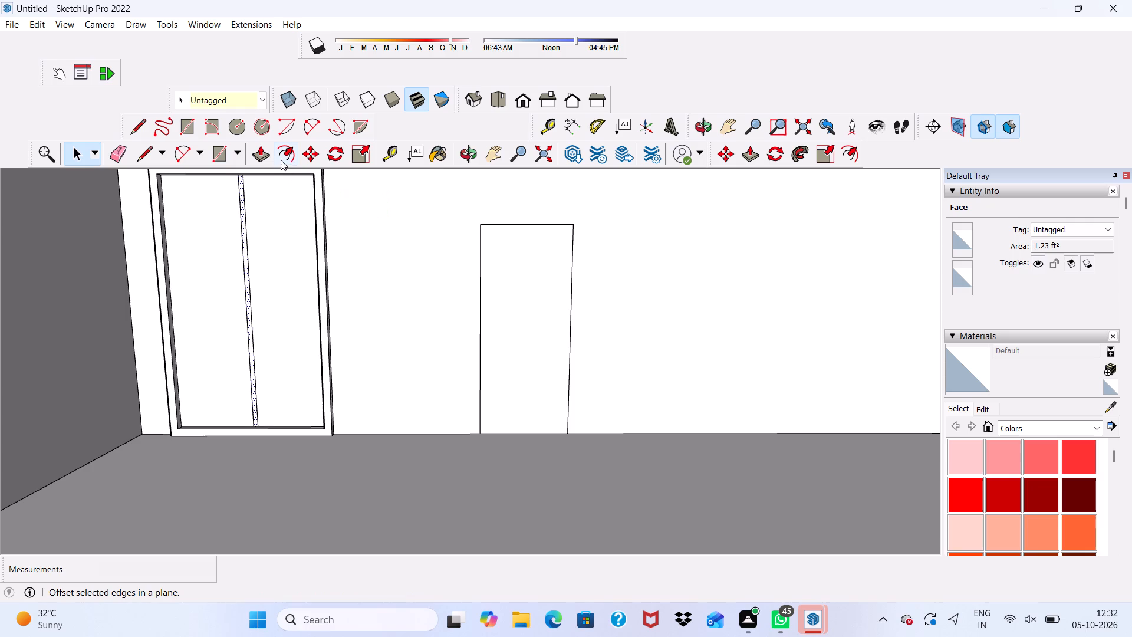
left_click(289, 152)
key("space")
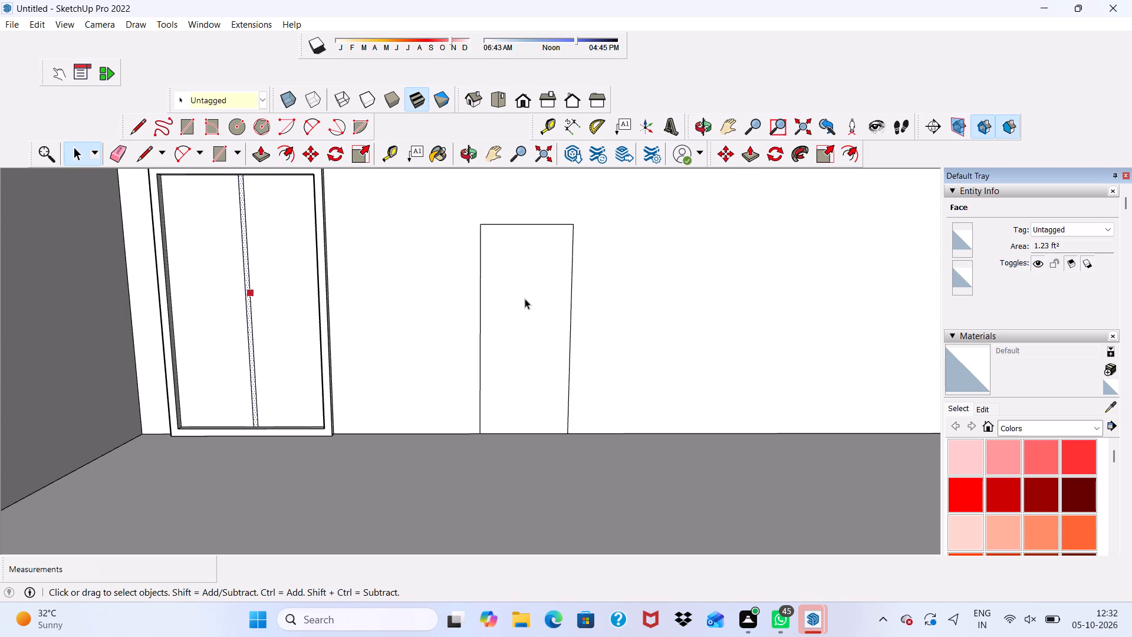
left_click(525, 298)
left_click(286, 155)
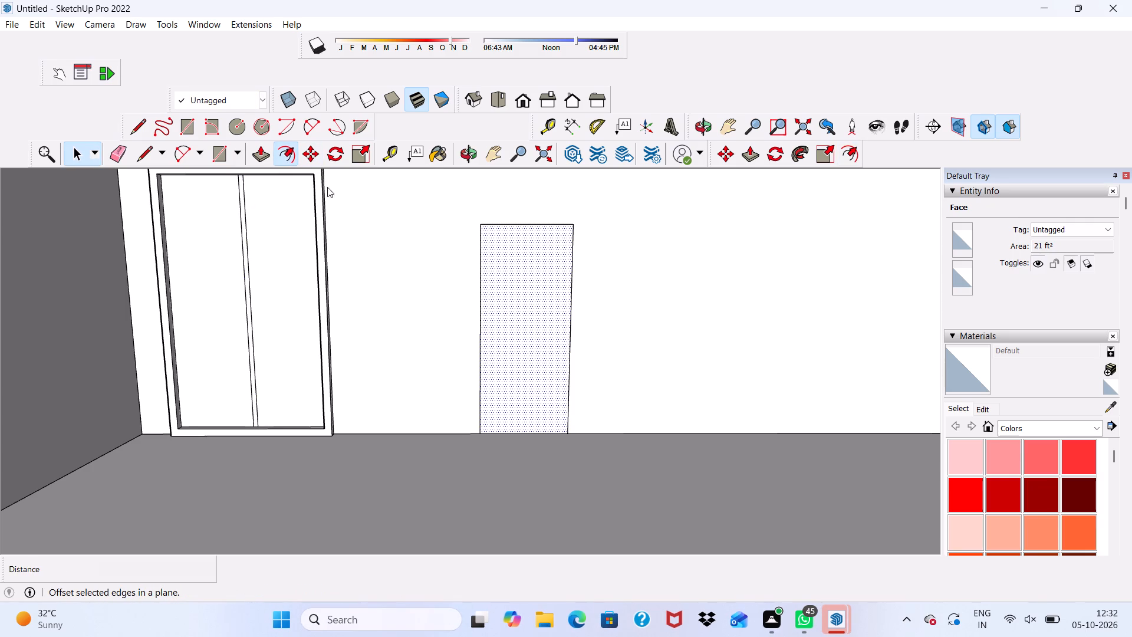
left_click(479, 306)
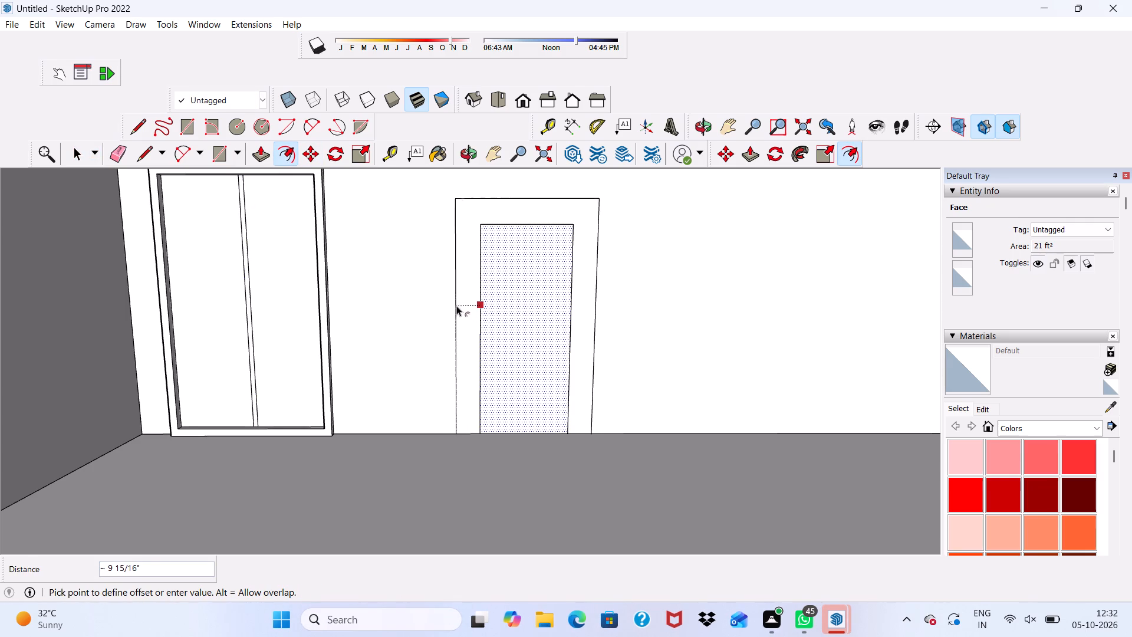
left_click(456, 304)
scroll(566, 284, "down", 5)
key("space")
scroll(533, 300, "down", 4)
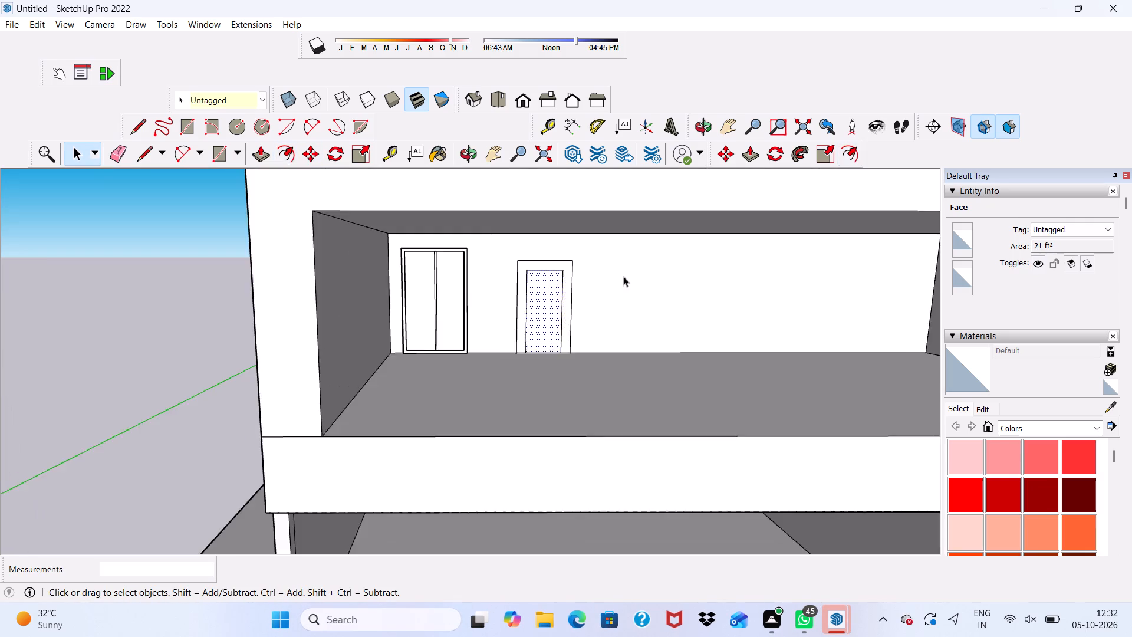
scroll(623, 276, "down", 5)
left_click(322, 296)
Draw another 3' by 7' door rectangle up from the balcony's floor line, on the far side of the offset-framed door from the double door.
scroll(662, 300, "up", 2)
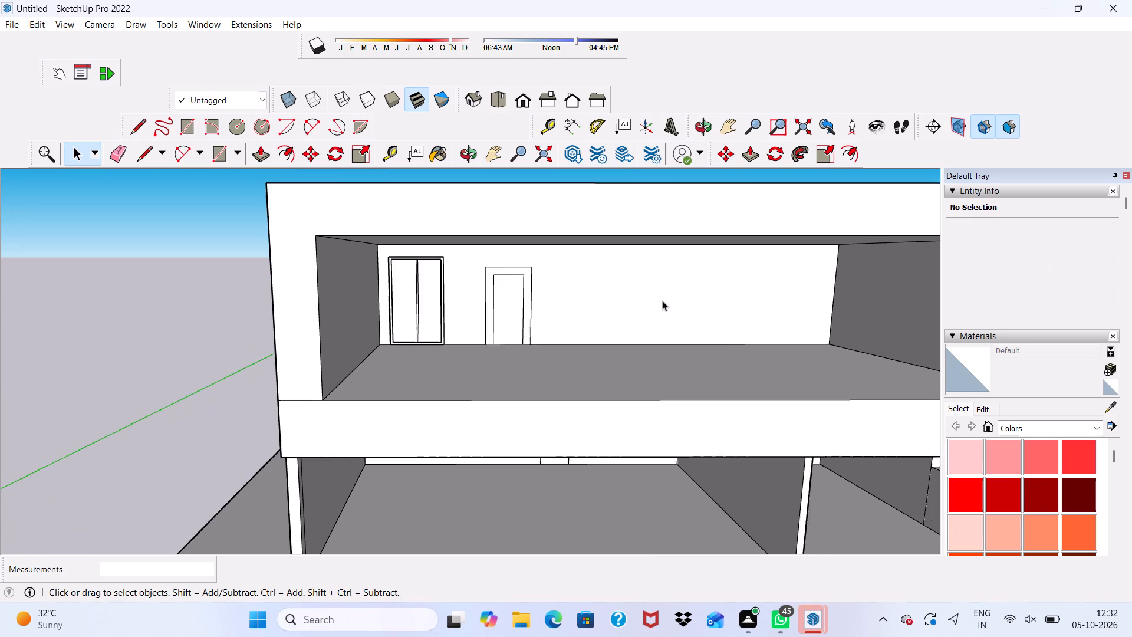
scroll(662, 300, "up", 1)
scroll(662, 300, "down", 1)
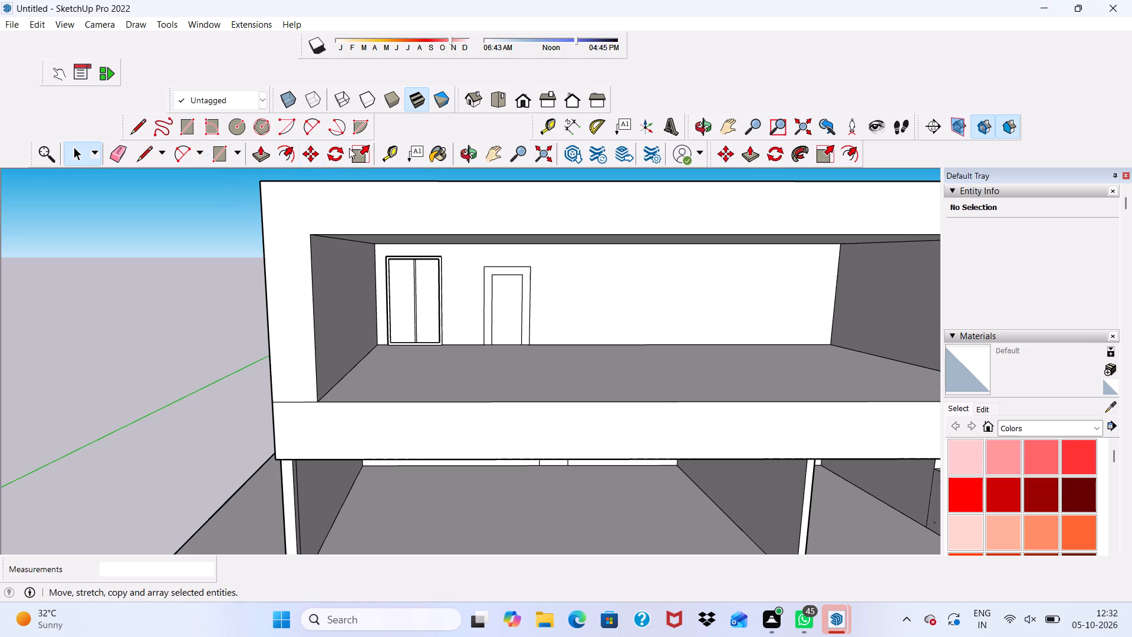
left_click(216, 151)
scroll(738, 394, "up", 8)
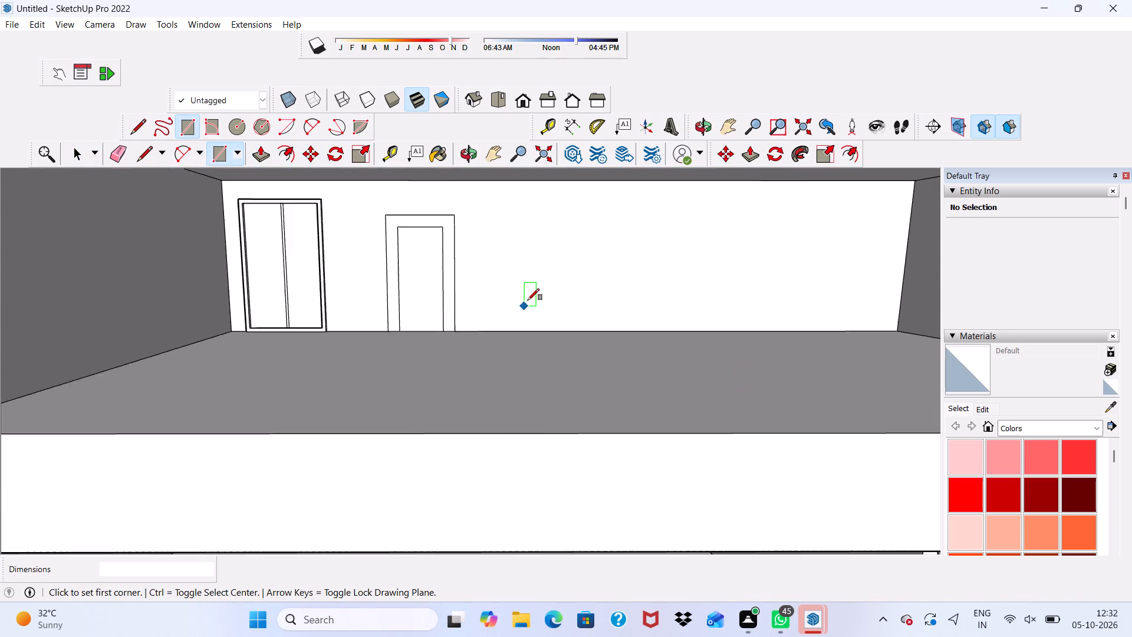
scroll(528, 300, "up", 2)
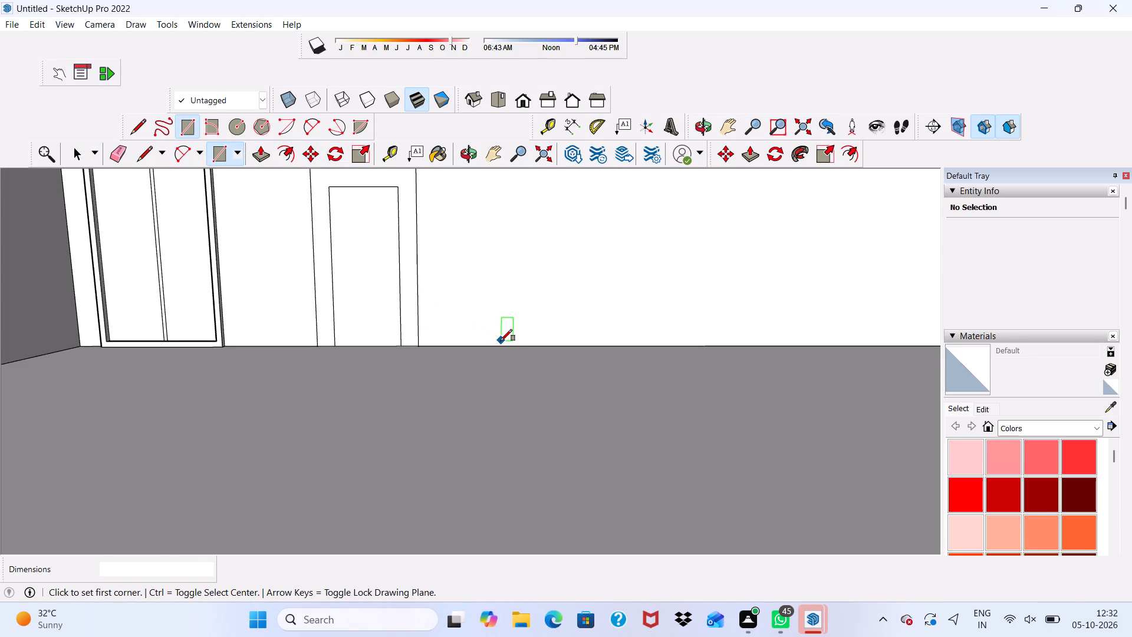
left_click(539, 344)
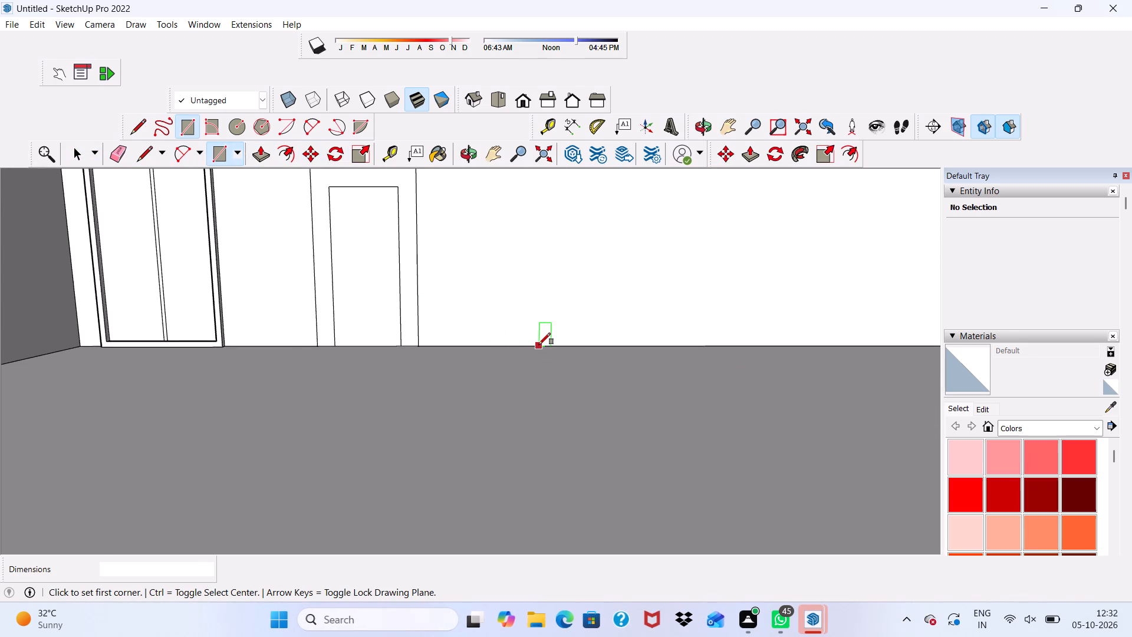
scroll(548, 335, "down", 10)
type("3',7'")
key("Return")
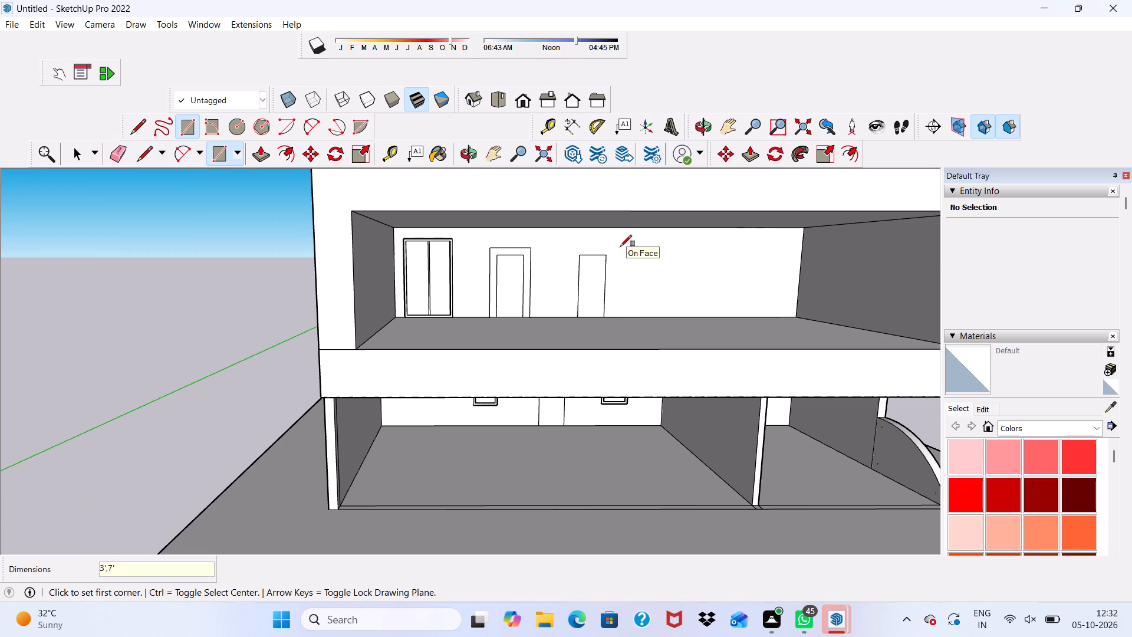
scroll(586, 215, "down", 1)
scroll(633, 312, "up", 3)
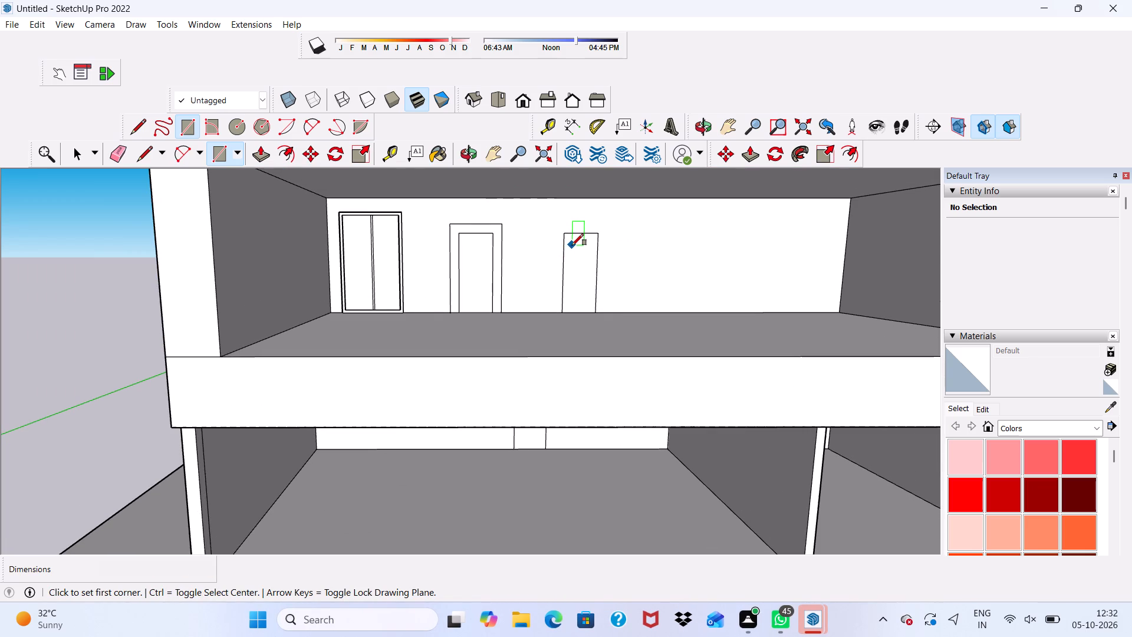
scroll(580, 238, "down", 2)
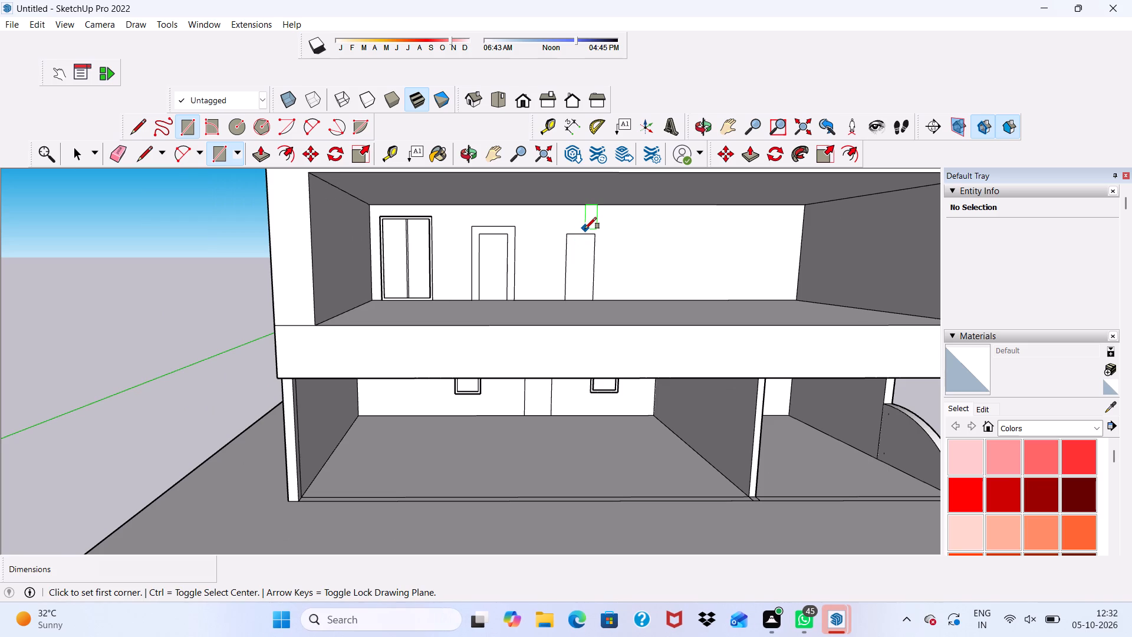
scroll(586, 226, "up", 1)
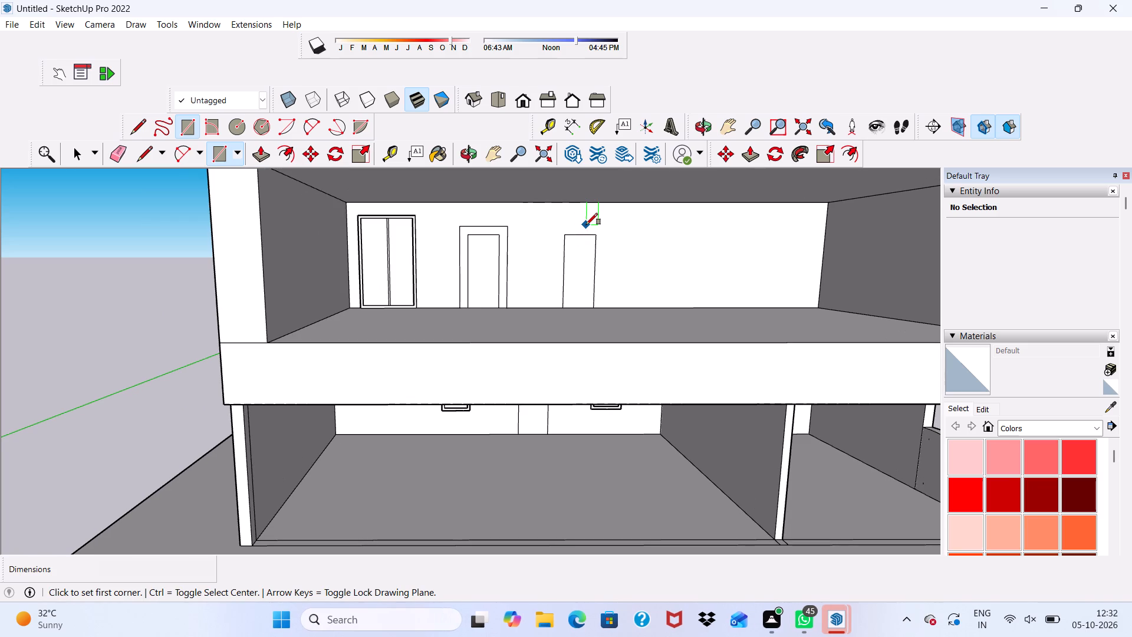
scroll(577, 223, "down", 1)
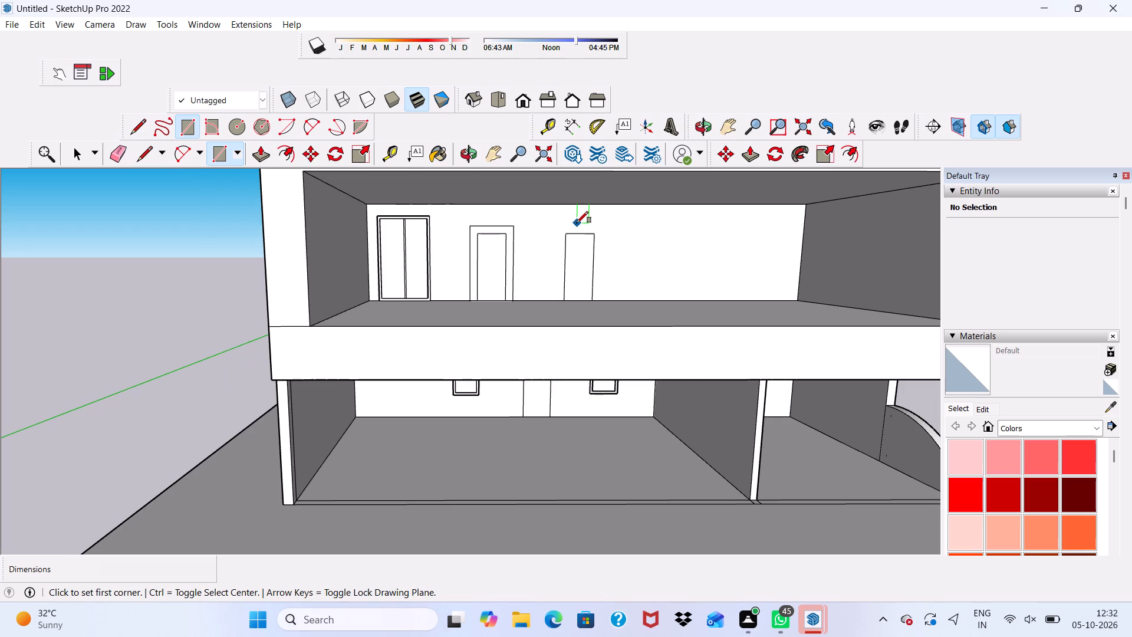
Examine the house from several angles, checking the spacing of the doors on the balcony's back wall and the ground-floor openings.
key("space")
scroll(628, 284, "down", 4)
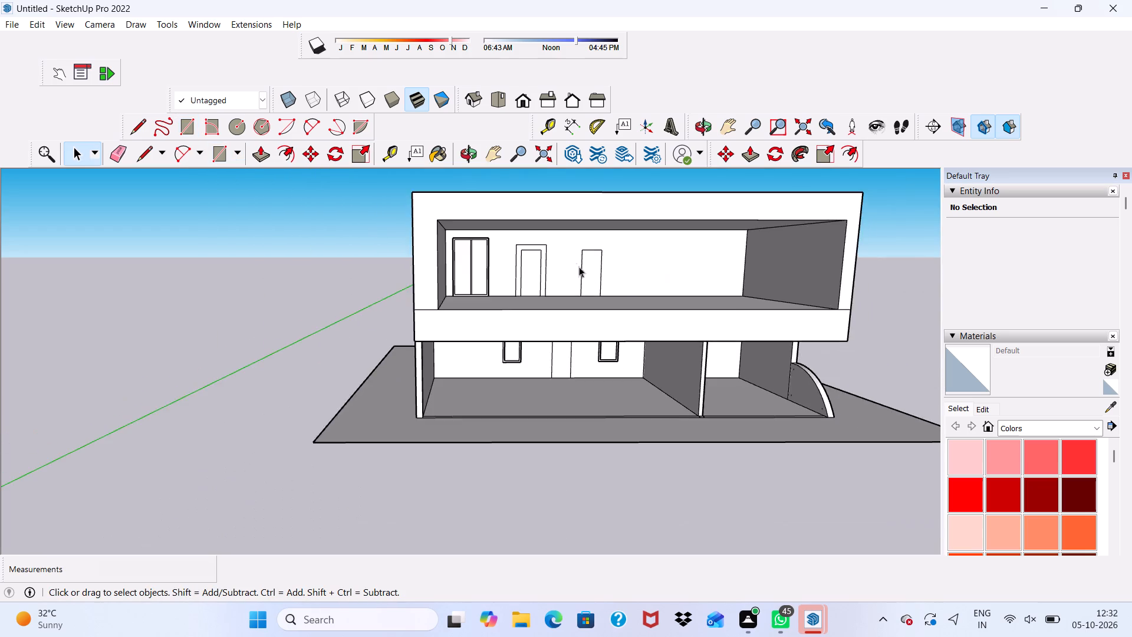
scroll(574, 264, "down", 4)
middle_click_drag(522, 284, 607, 268)
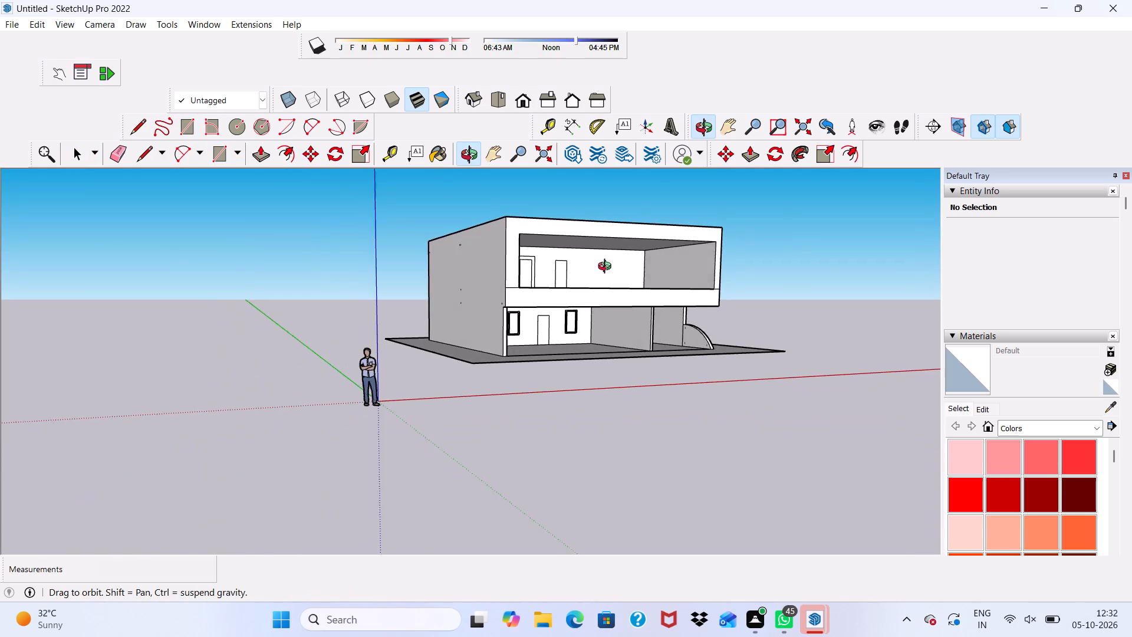
middle_click_drag(607, 268, 633, 267)
scroll(631, 267, "up", 1)
scroll(631, 267, "down", 5)
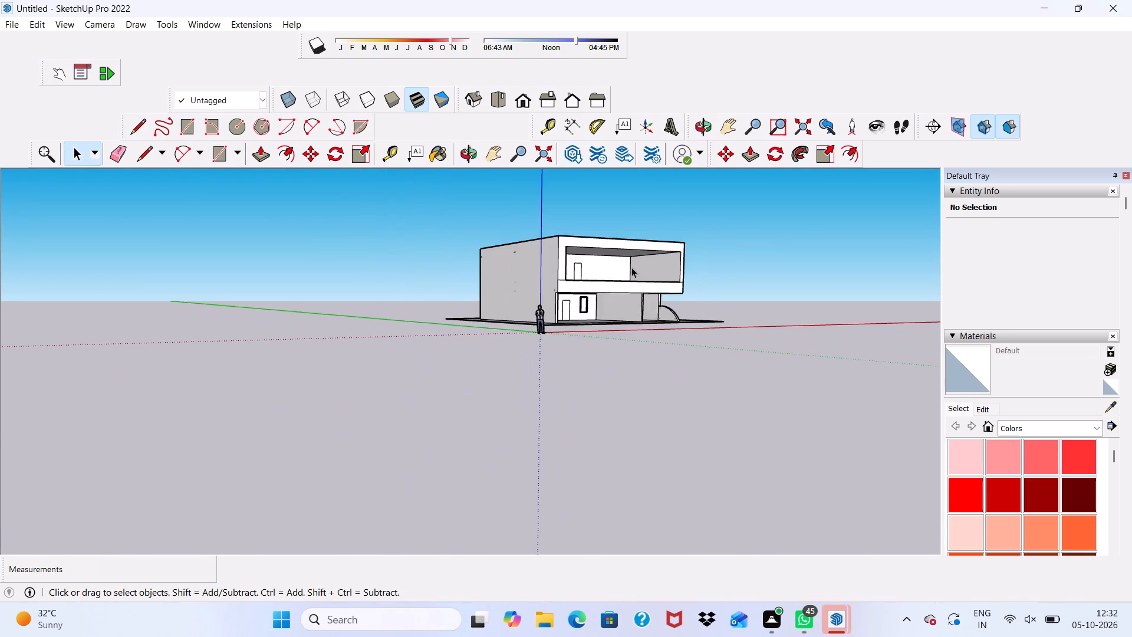
scroll(639, 280, "down", 4)
middle_click_drag(633, 290, 470, 324)
scroll(691, 359, "up", 4)
scroll(700, 359, "down", 1)
scroll(700, 359, "up", 1)
scroll(656, 301, "up", 3)
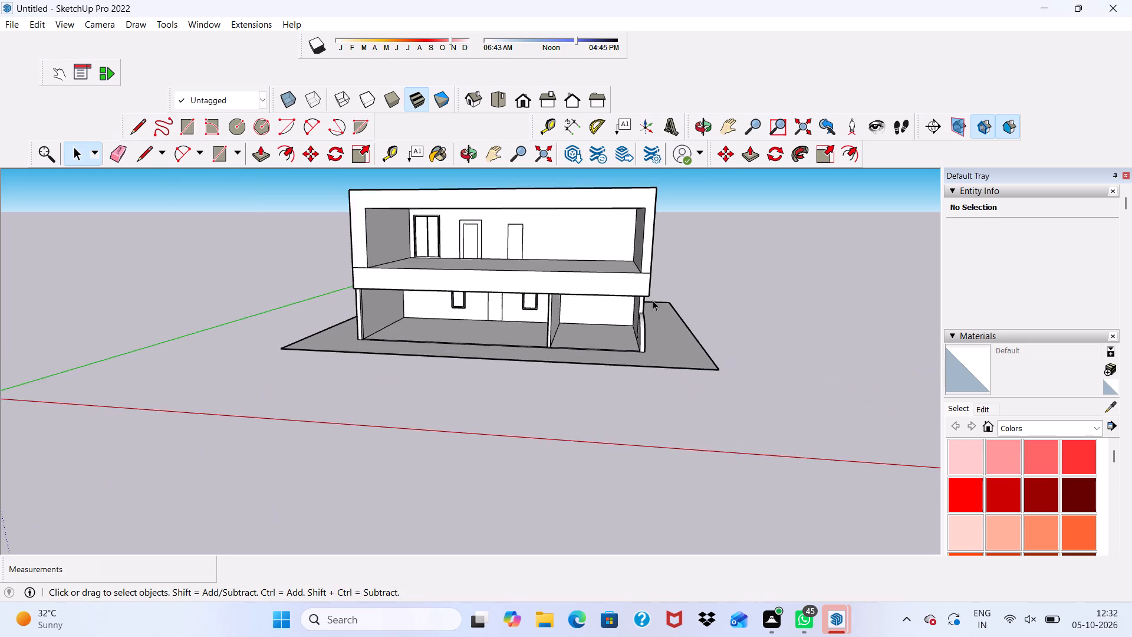
scroll(653, 300, "up", 7)
middle_click_drag(642, 333, 588, 333)
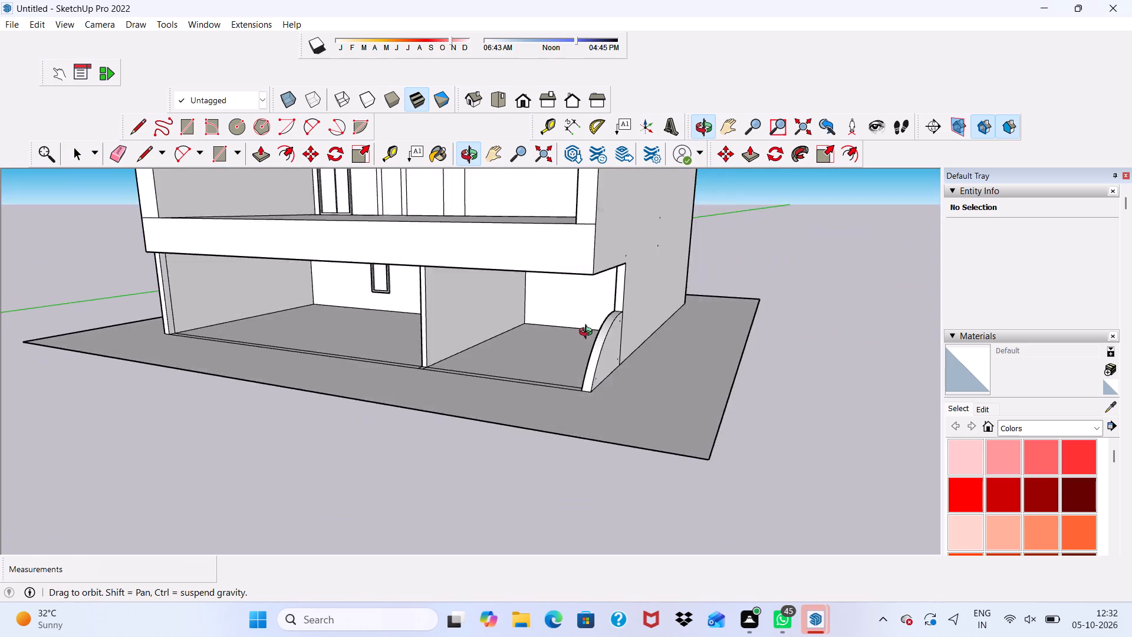
middle_click_drag(588, 333, 663, 321)
scroll(663, 321, "up", 1)
scroll(555, 333, "down", 2)
scroll(539, 339, "up", 1)
scroll(539, 339, "down", 4)
middle_click_drag(596, 318, 732, 307)
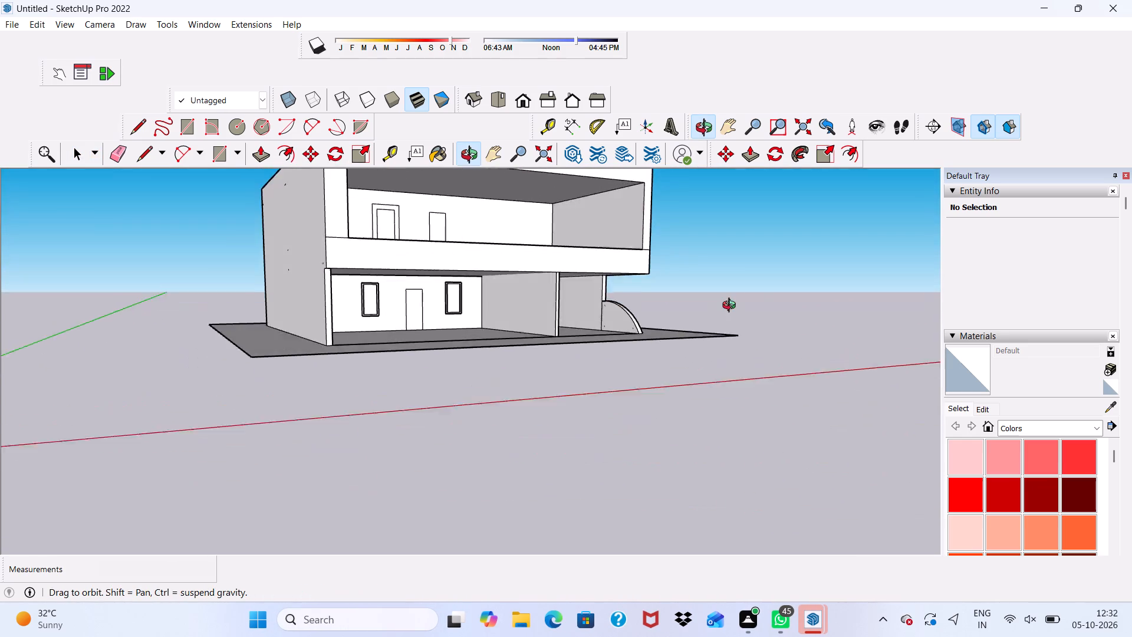
middle_click_drag(732, 307, 533, 360)
middle_click_drag(412, 315, 547, 202)
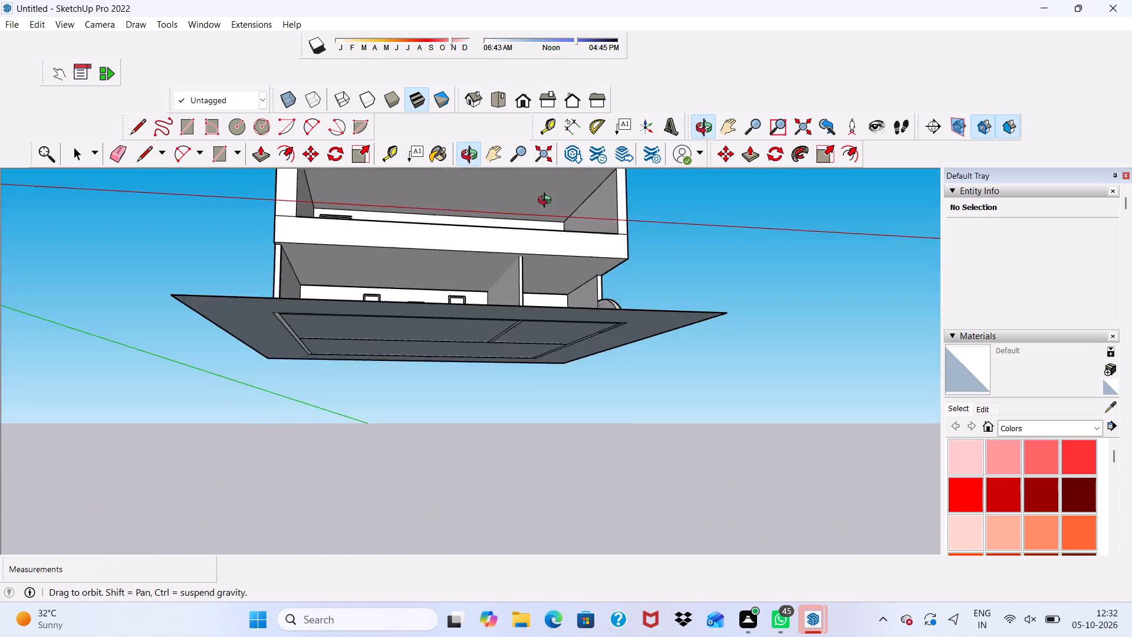
middle_click_drag(547, 202, 463, 302)
middle_click(463, 302)
scroll(447, 237, "up", 8)
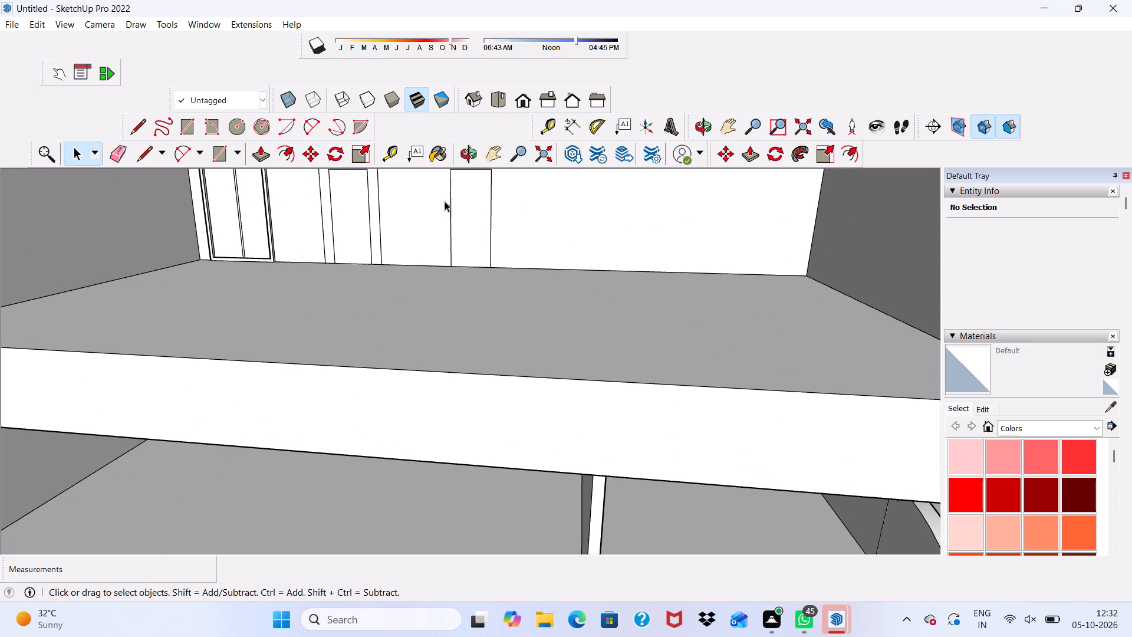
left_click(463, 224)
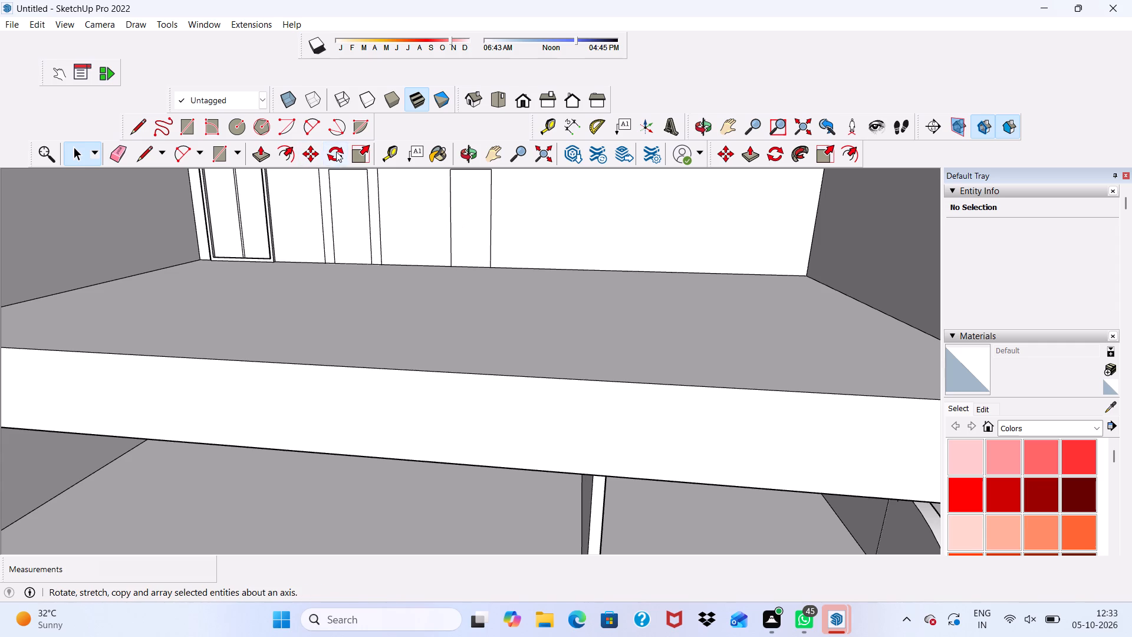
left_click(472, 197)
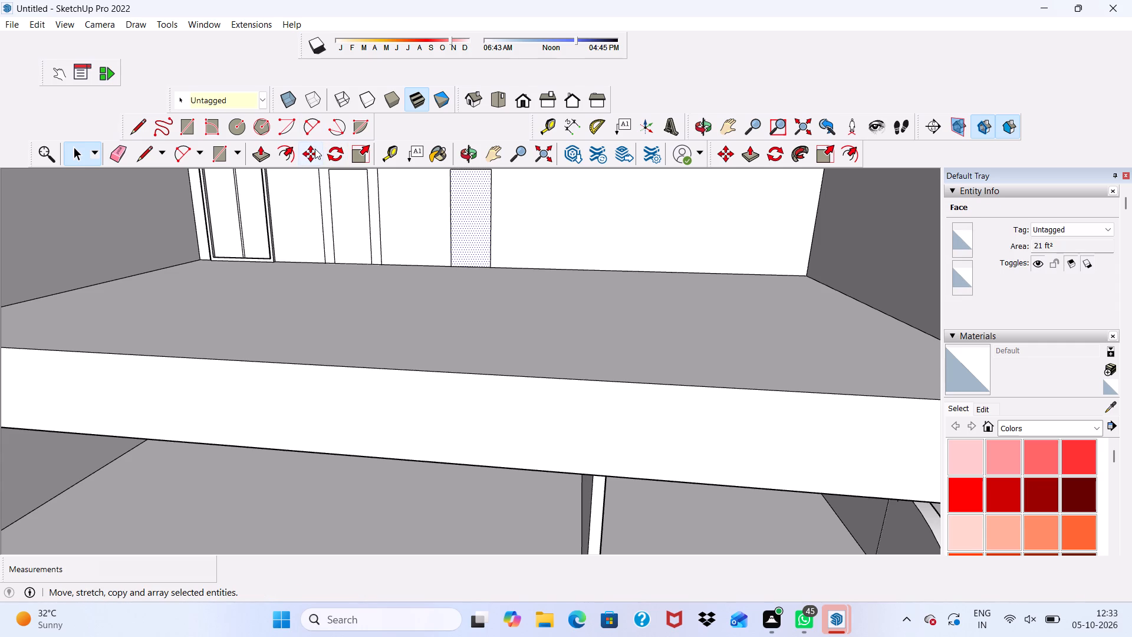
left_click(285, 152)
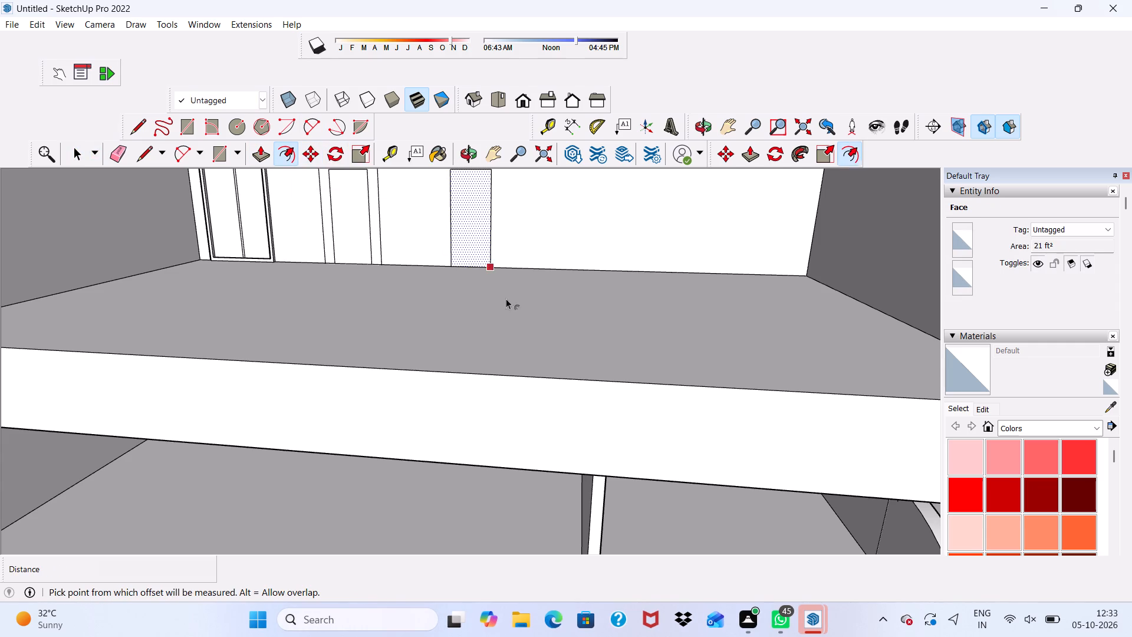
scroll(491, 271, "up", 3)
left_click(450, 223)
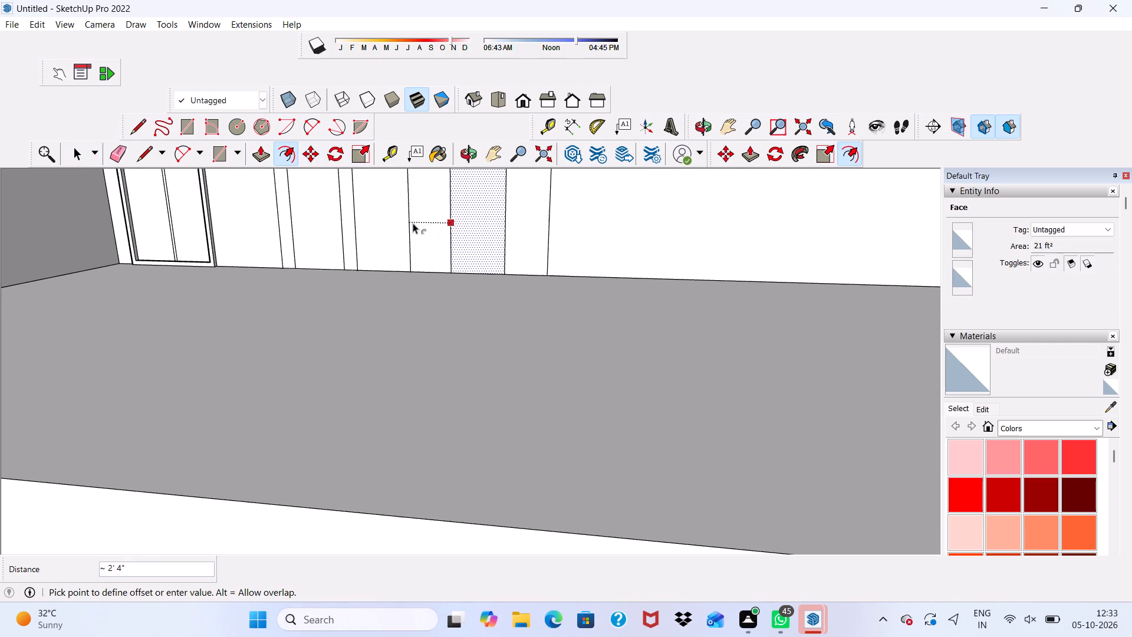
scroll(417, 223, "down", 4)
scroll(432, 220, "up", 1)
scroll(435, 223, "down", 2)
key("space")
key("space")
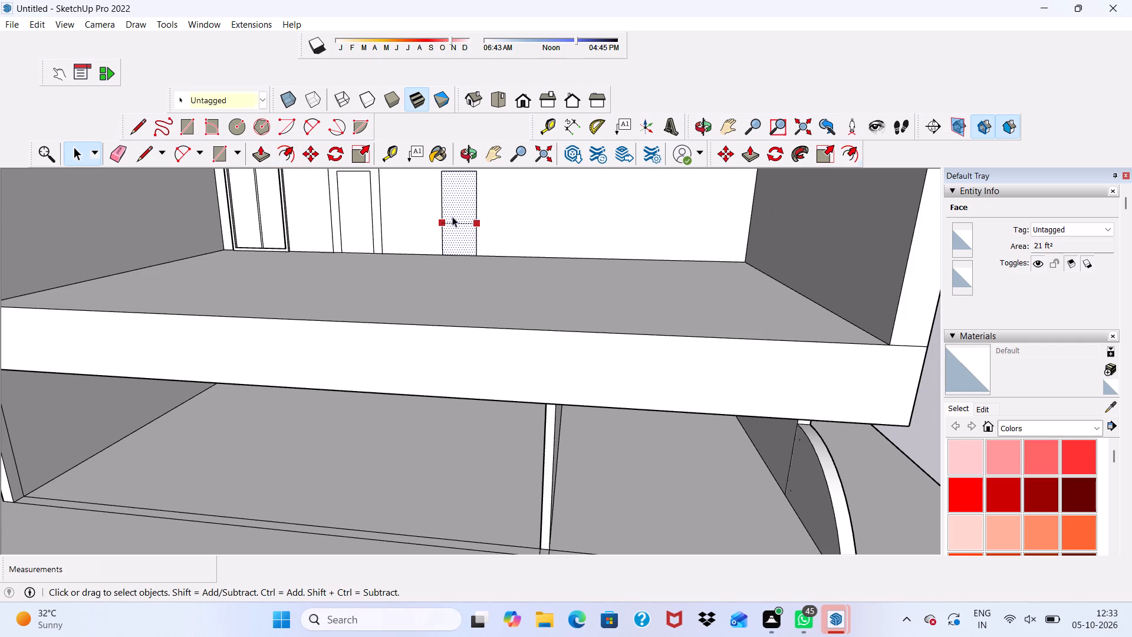
Move the plain door rectangle, with its edges, about 3' 9" along the balcony's back wall toward the offset-framed door.
left_click(464, 191)
scroll(465, 192, "up", 1)
scroll(460, 195, "down", 10)
left_click_drag(707, 234, 713, 233)
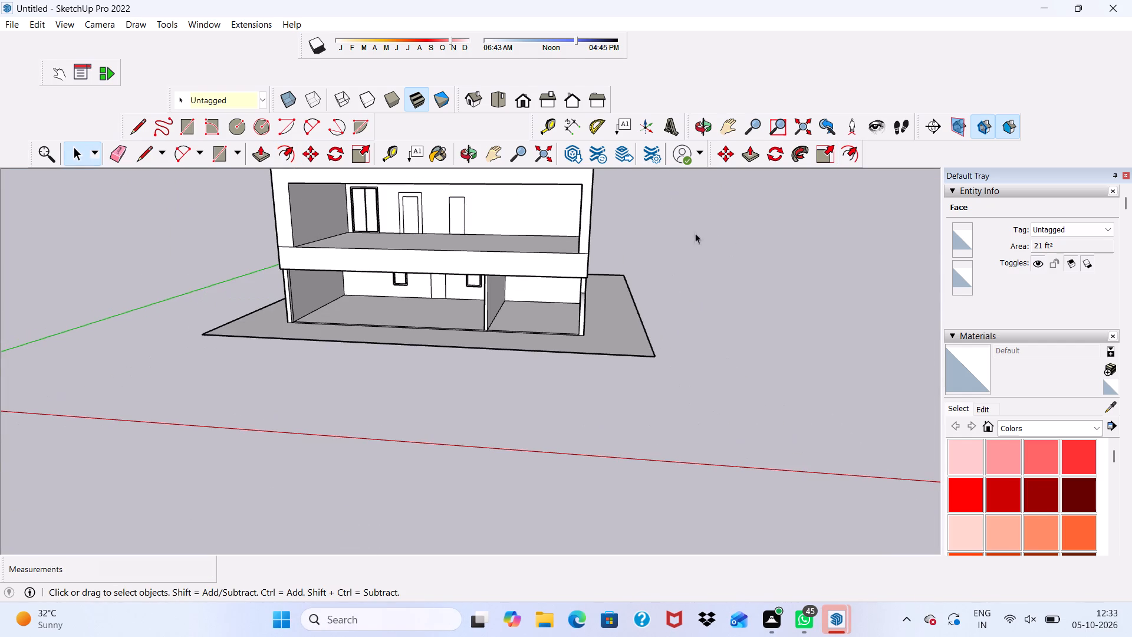
scroll(453, 210, "up", 10)
double_click(466, 193)
left_click_drag(463, 195, 469, 195)
double_click(469, 195)
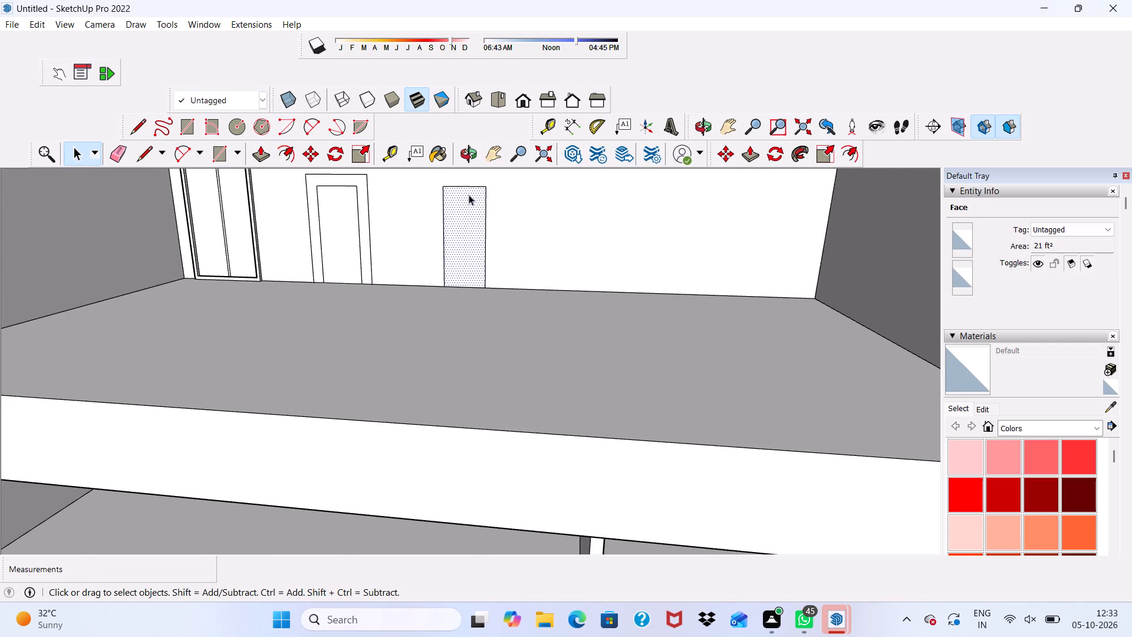
double_click(461, 196)
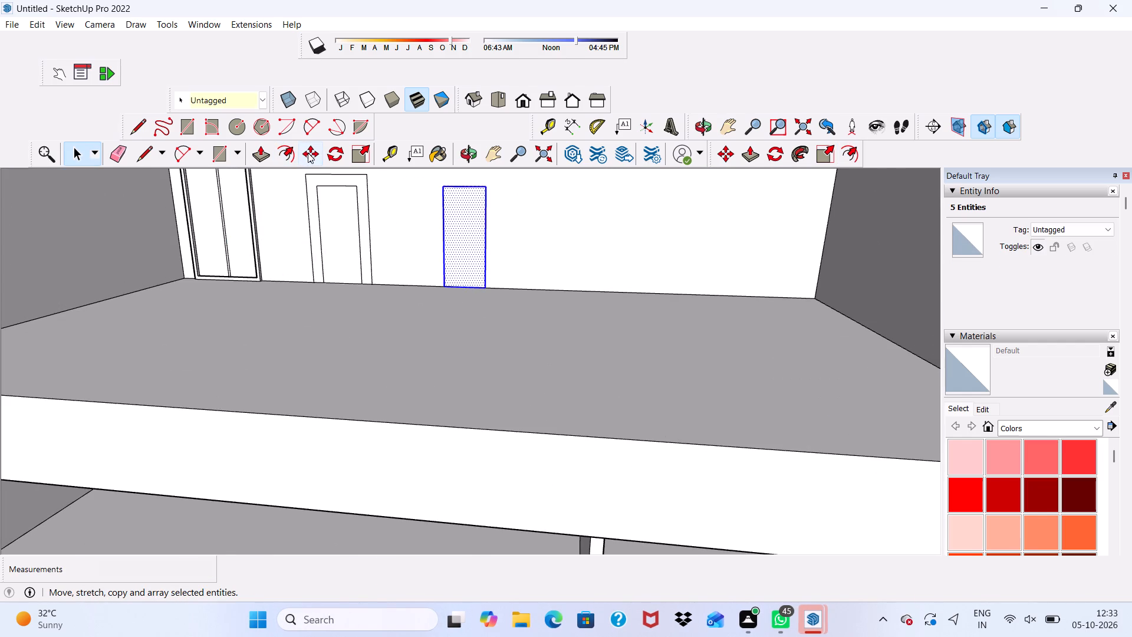
left_click(308, 153)
left_click(449, 284)
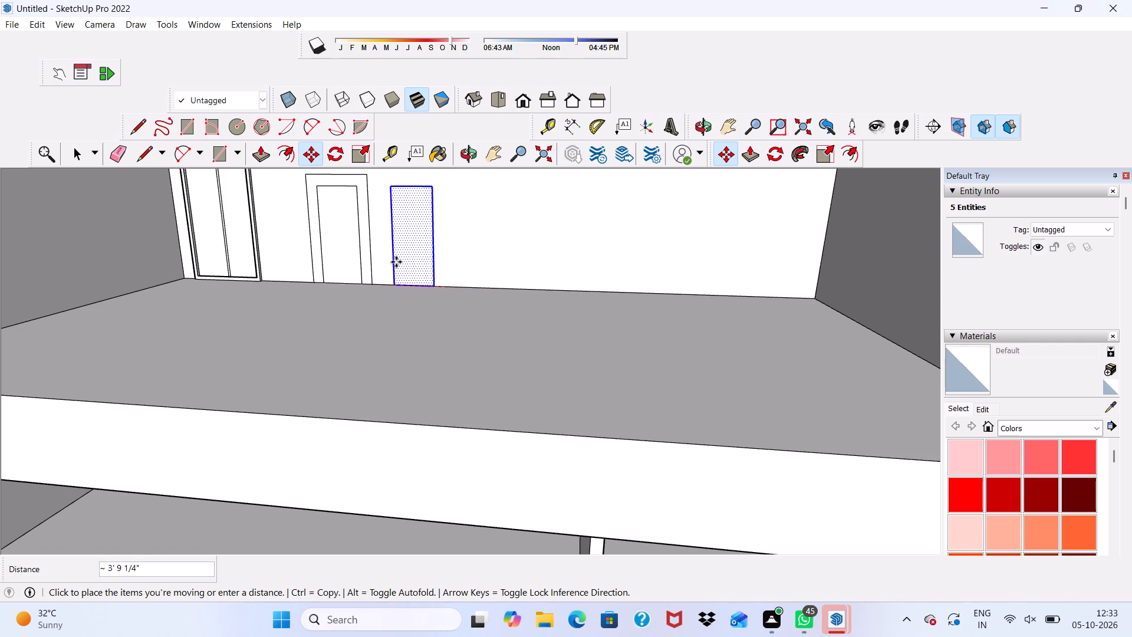
left_click(396, 262)
key("space")
Shift the same door rectangle slightly back along the floor line, away from the offset-framed door, and clear the selection.
scroll(396, 264, "down", 8)
scroll(418, 260, "up", 3)
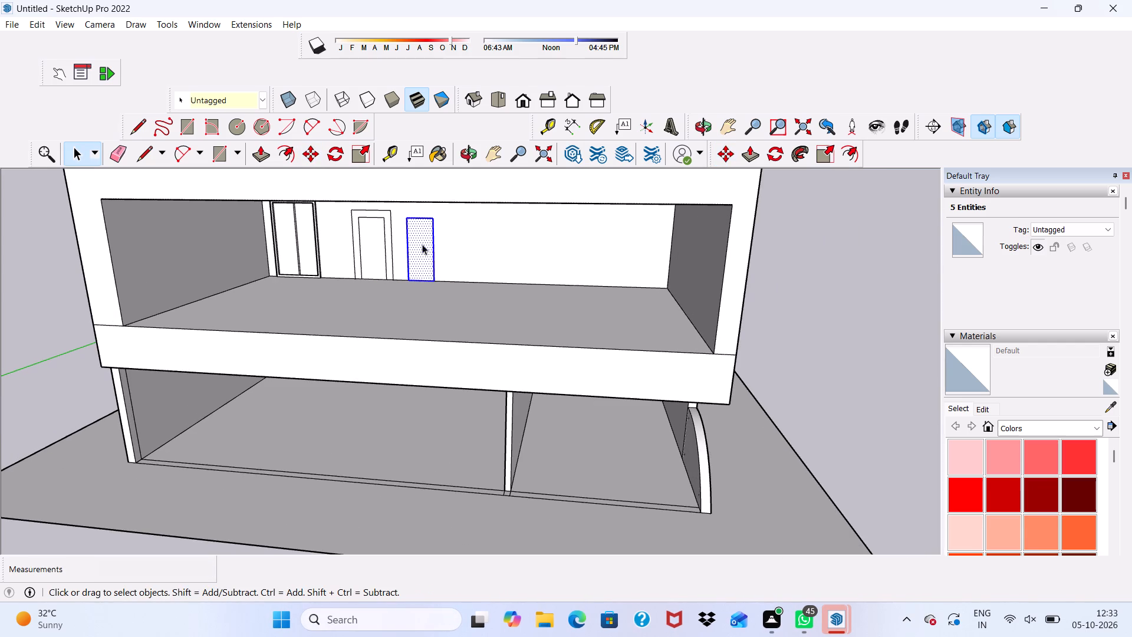
left_click(312, 152)
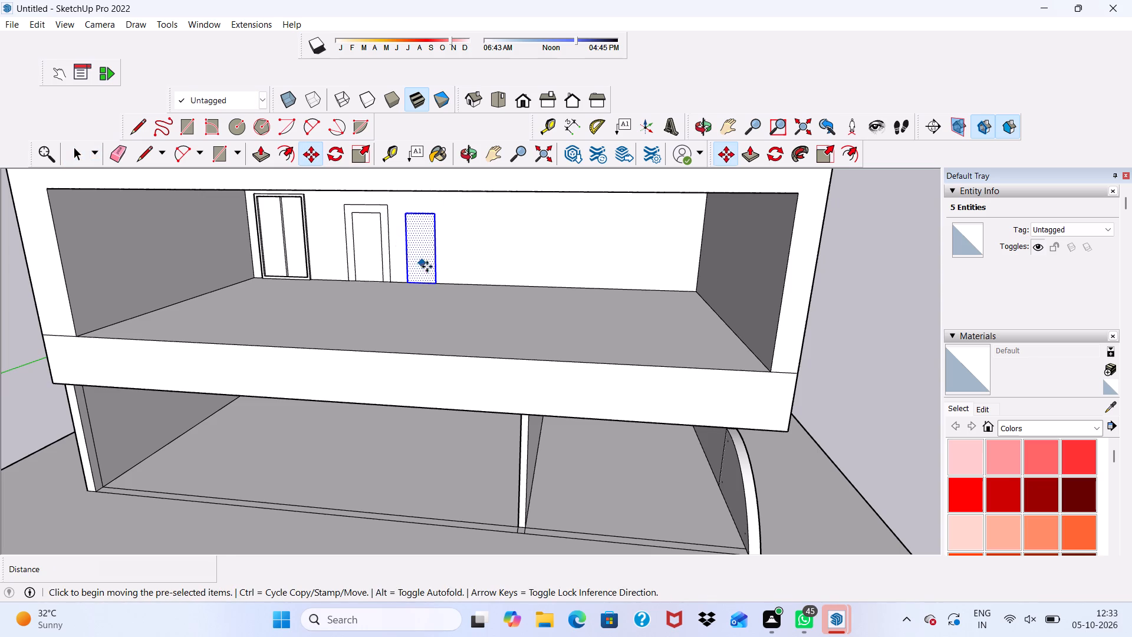
left_click_drag(430, 279, 439, 278)
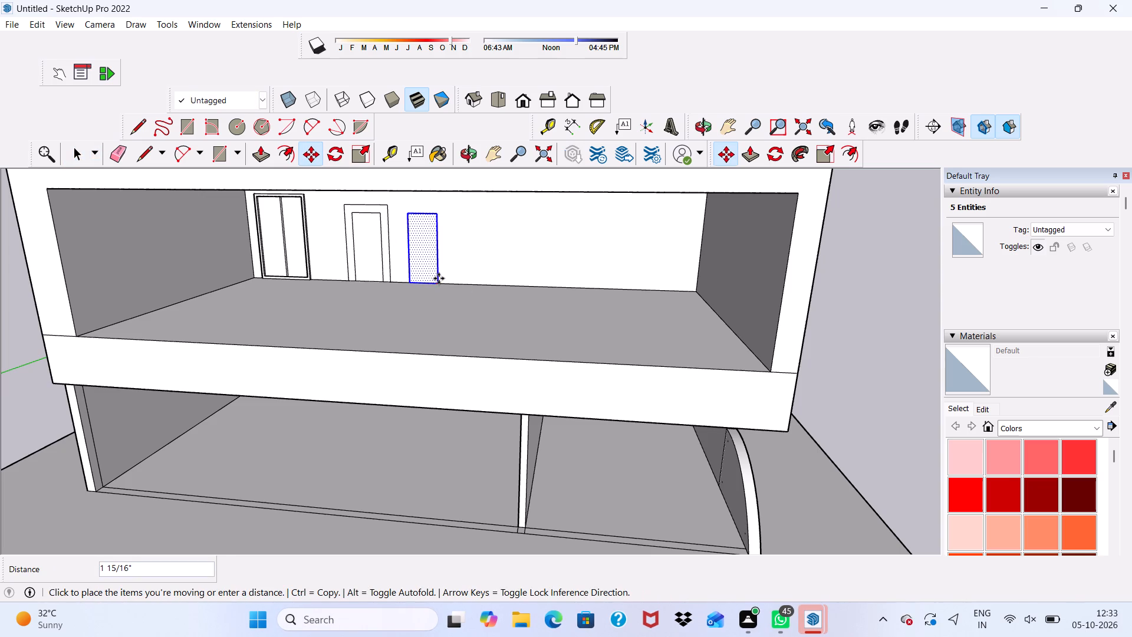
left_click_drag(439, 278, 443, 278)
key("space")
scroll(429, 290, "down", 4)
left_click(724, 324)
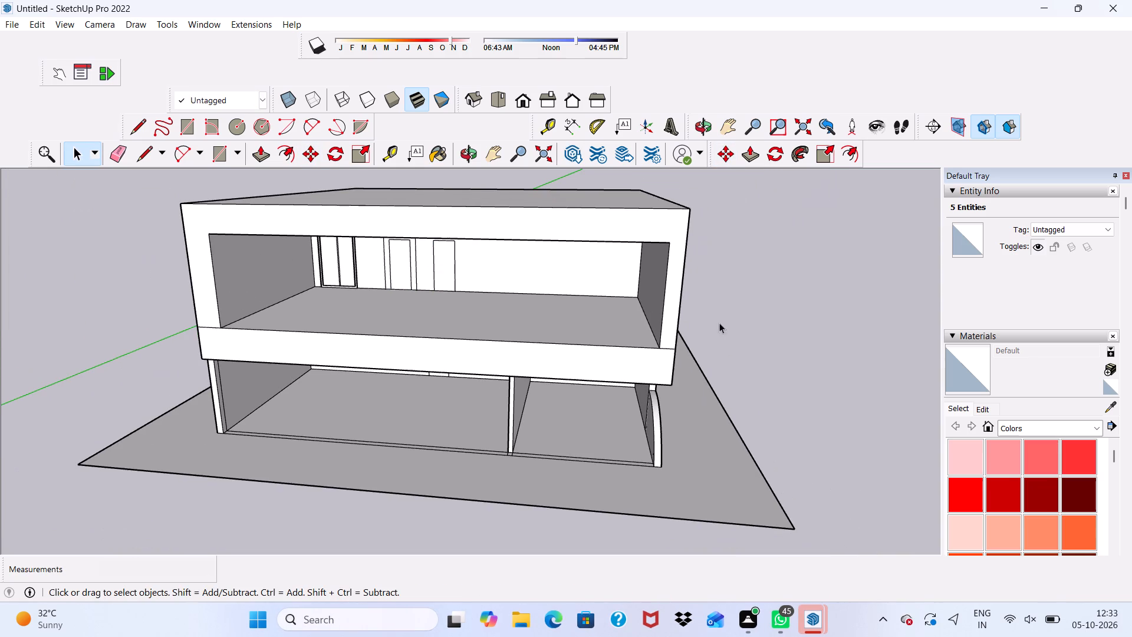
Offset the moved door rectangle's outline outward about 11" to form a surrounding frame, and clear the selection.
scroll(383, 155, "up", 5)
left_click(283, 155)
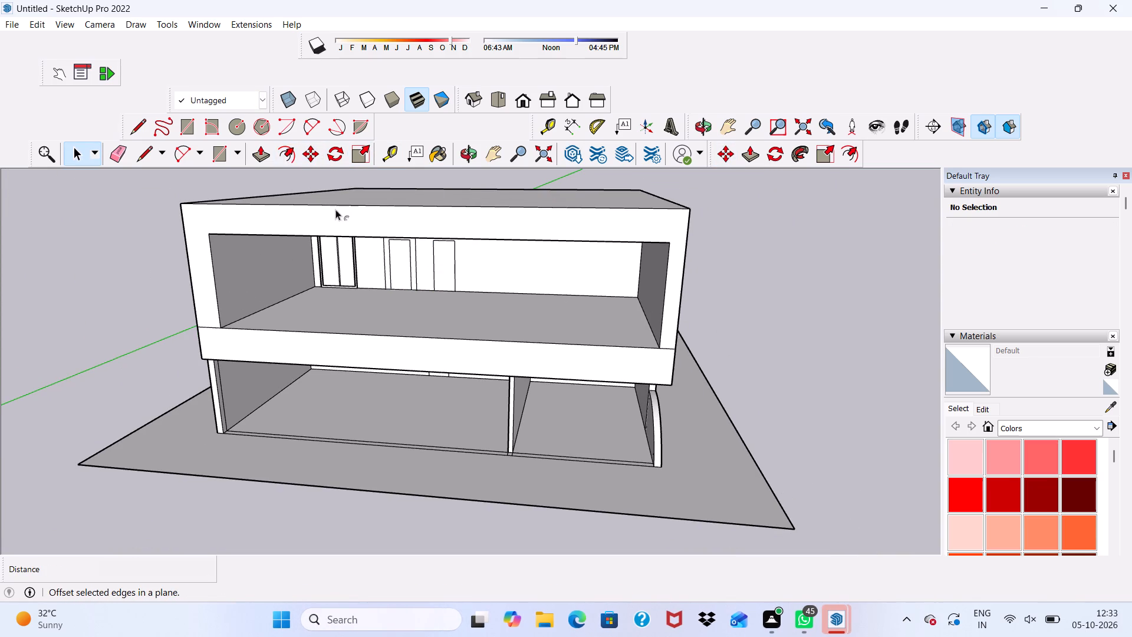
scroll(422, 298, "up", 9)
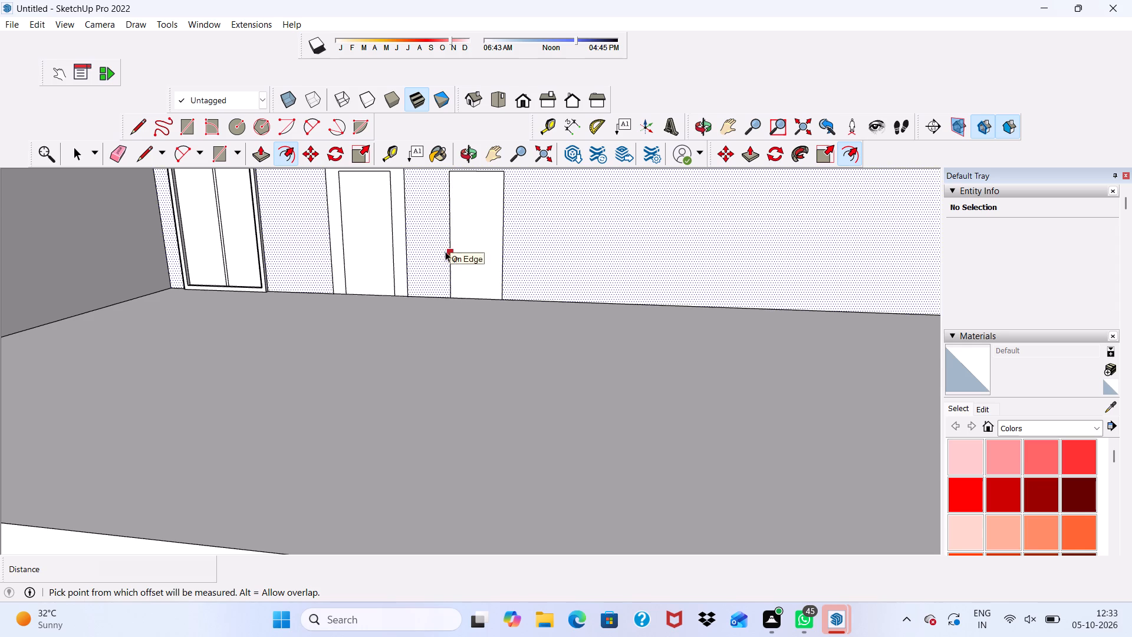
left_click(453, 251)
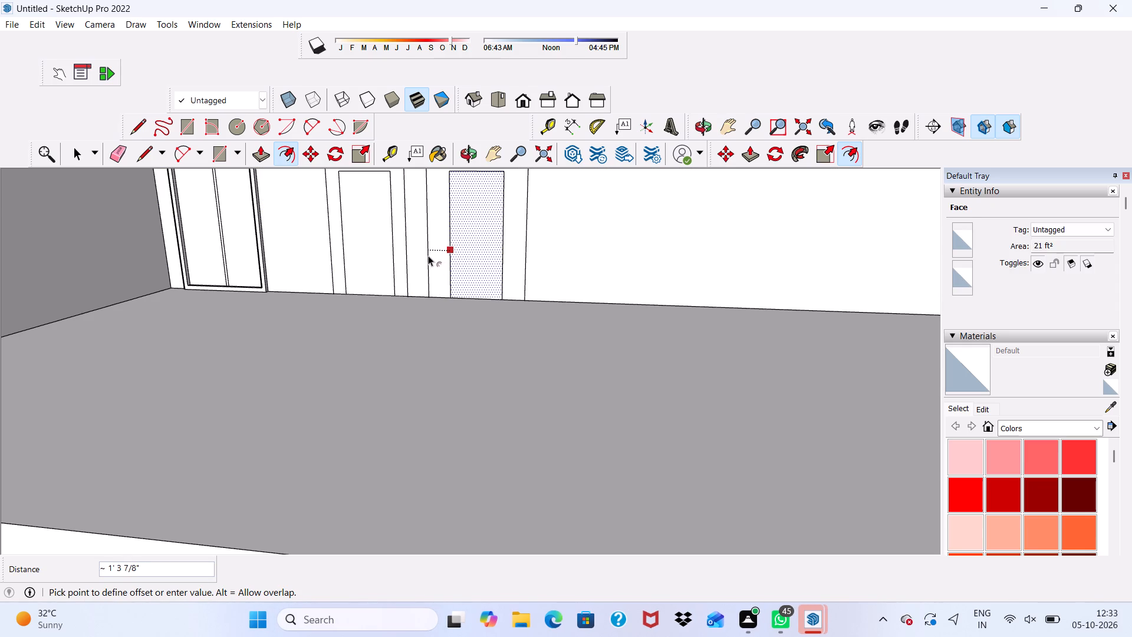
left_click(434, 251)
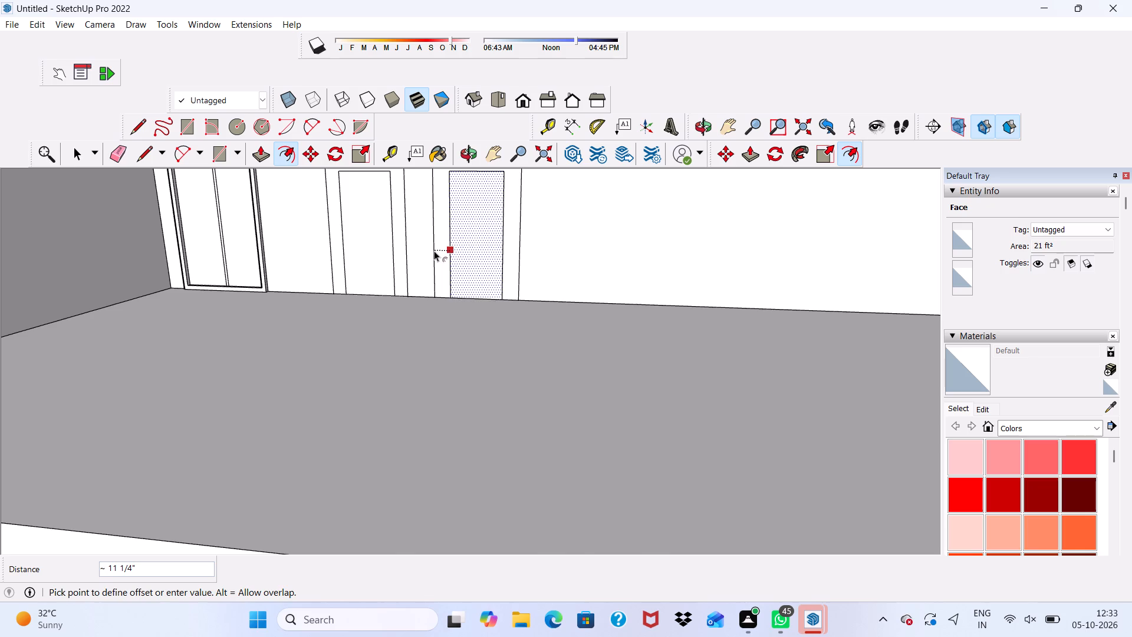
scroll(392, 268, "down", 11)
middle_click_drag(453, 315, 498, 247)
key("space")
scroll(683, 240, "up", 3)
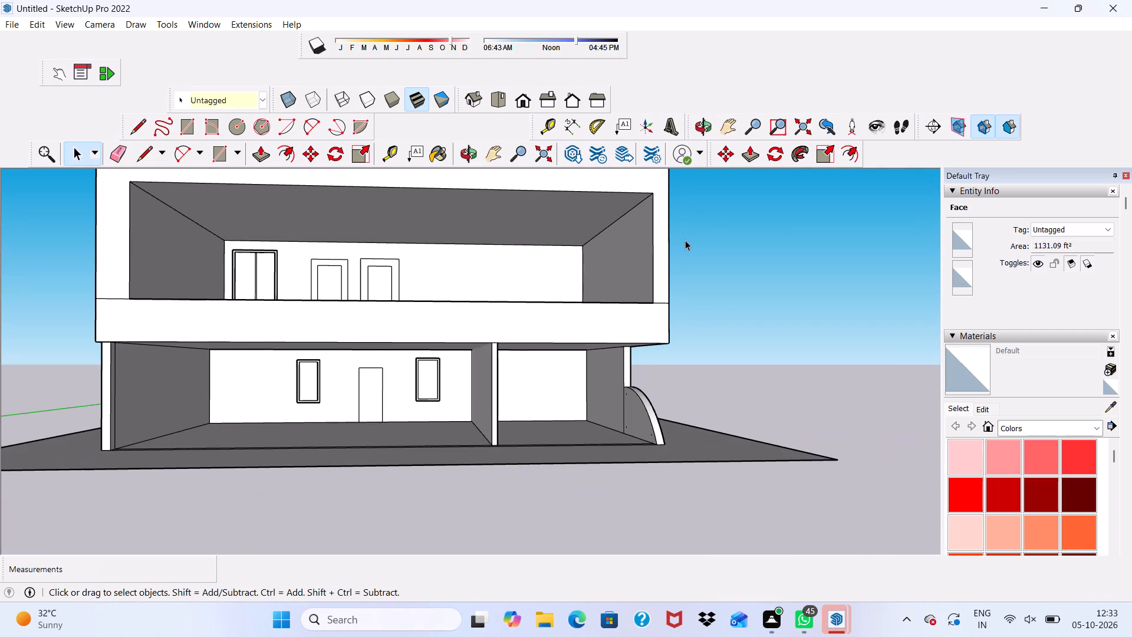
left_click(718, 238)
Examine the blank stretch of the balcony's back wall between the two offset-framed doors and the far side wall.
scroll(491, 271, "up", 5)
scroll(459, 272, "down", 4)
middle_click_drag(453, 277, 330, 330)
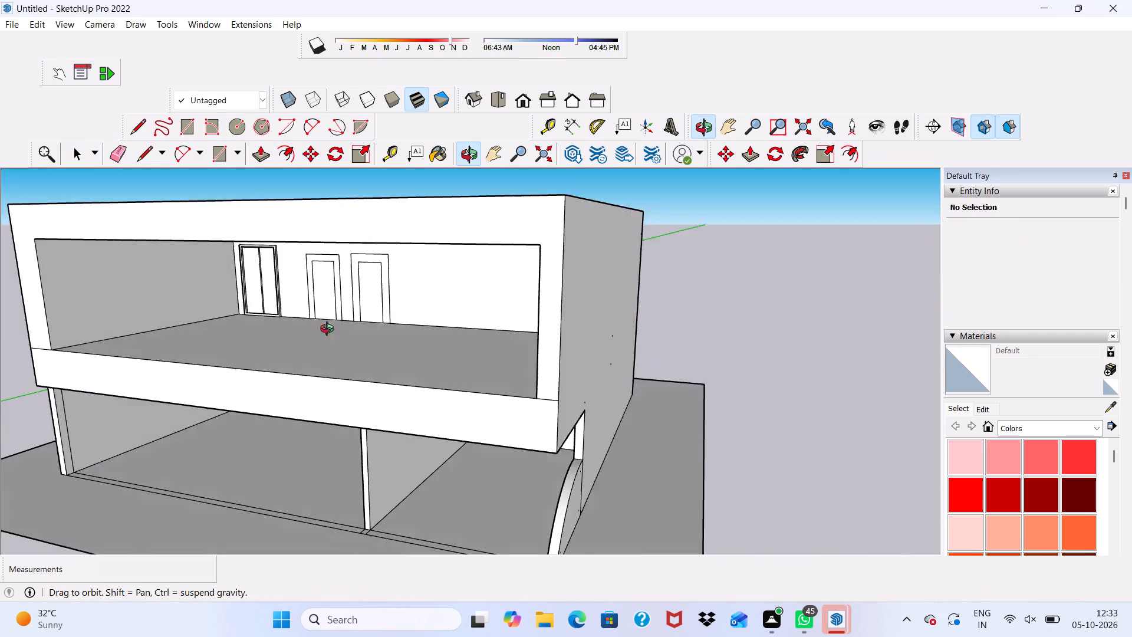
middle_click_drag(330, 330, 462, 324)
scroll(545, 316, "up", 3)
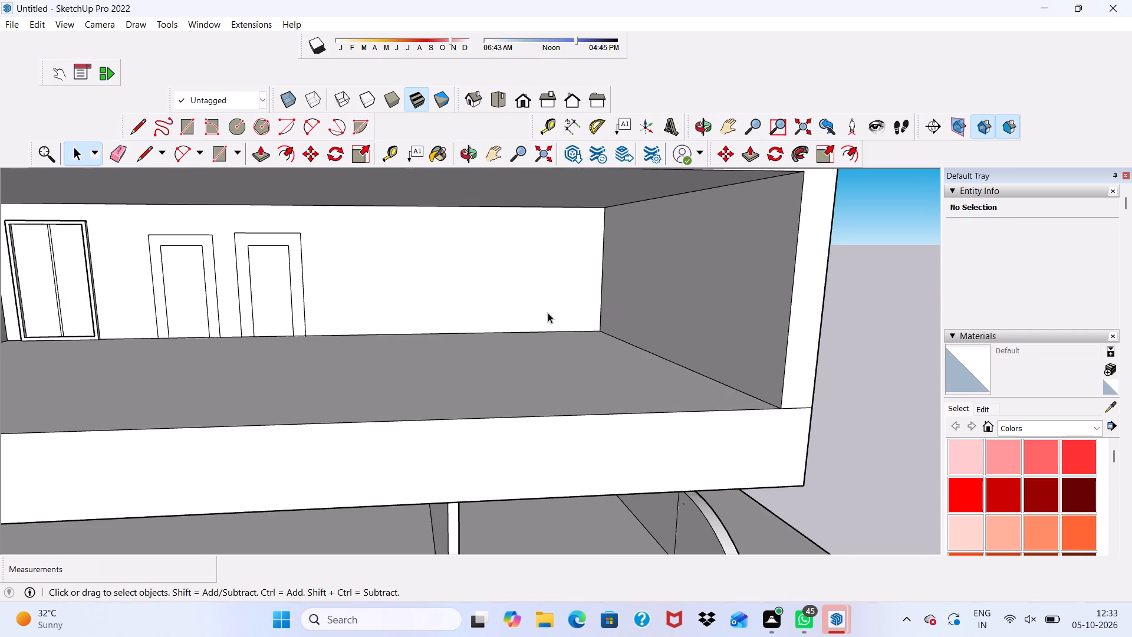
scroll(414, 311, "up", 4)
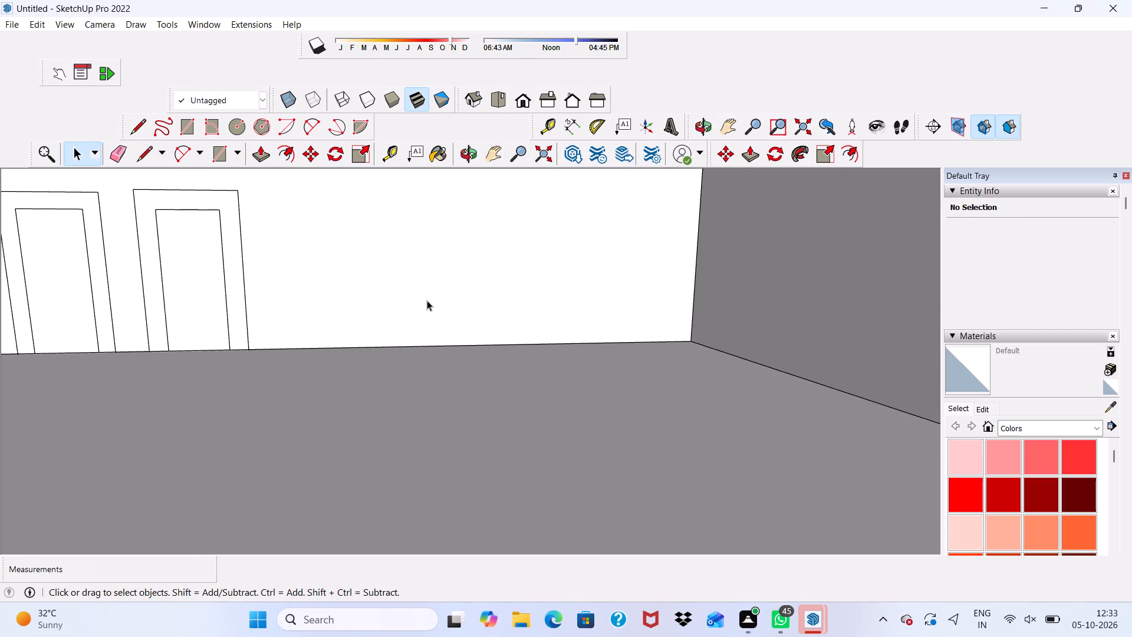
scroll(365, 310, "down", 2)
middle_click_drag(359, 310, 368, 323)
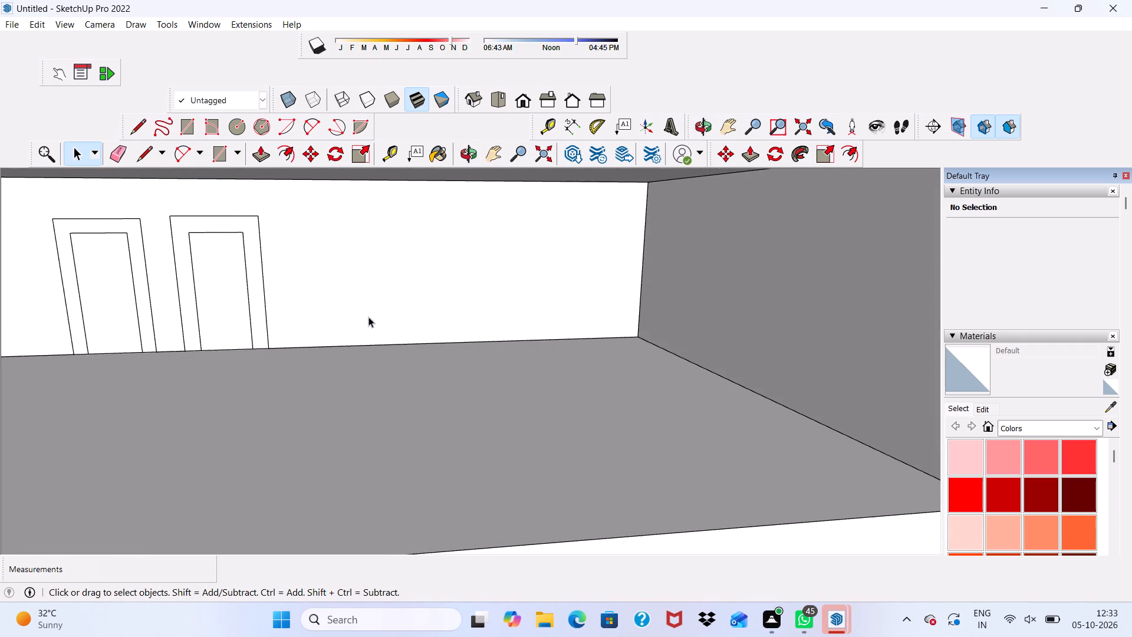
scroll(377, 310, "up", 1)
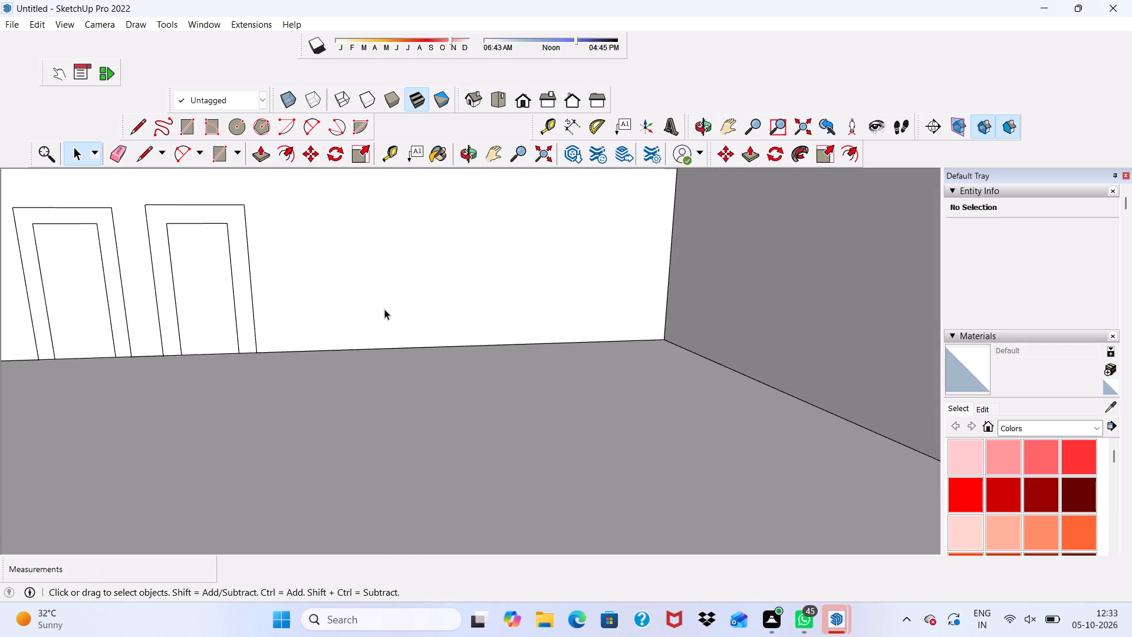
scroll(479, 257, "down", 1)
scroll(412, 229, "down", 7)
middle_click_drag(410, 275, 358, 304)
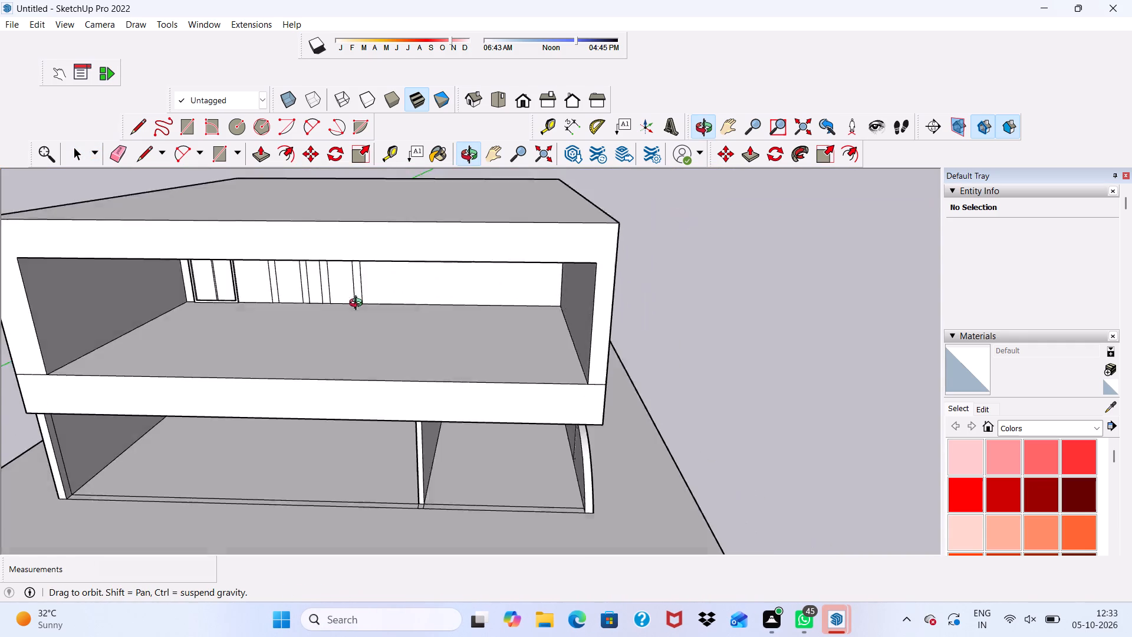
middle_click_drag(358, 304, 389, 277)
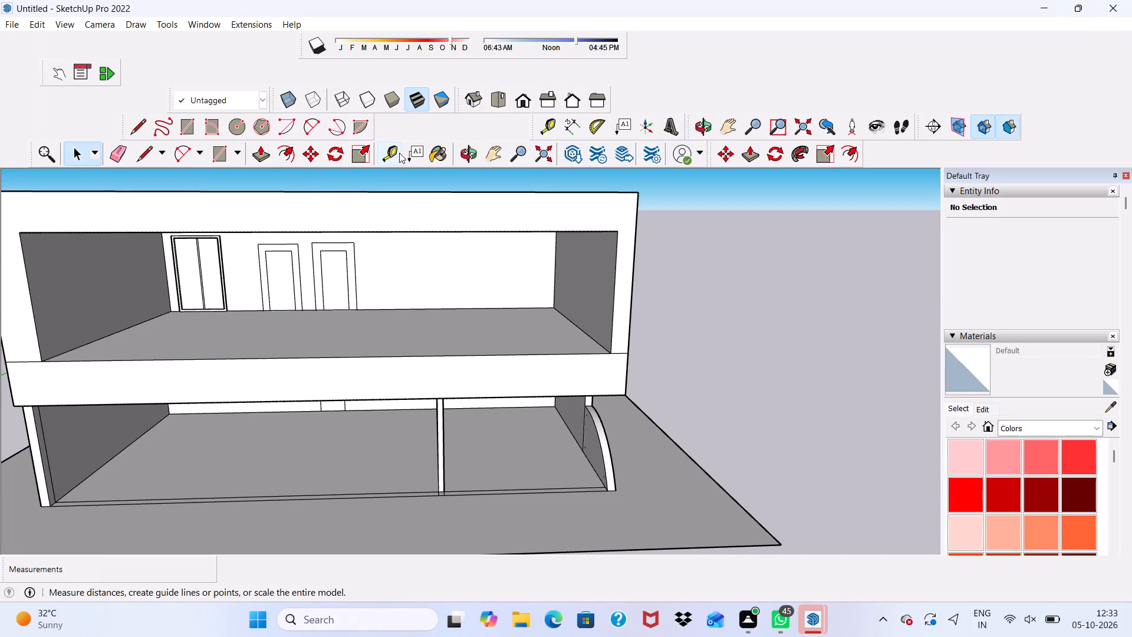
Place a guide line across the balcony floor, parallel to the far side wall and about 22' from it, beyond the framed doors.
left_click(393, 150)
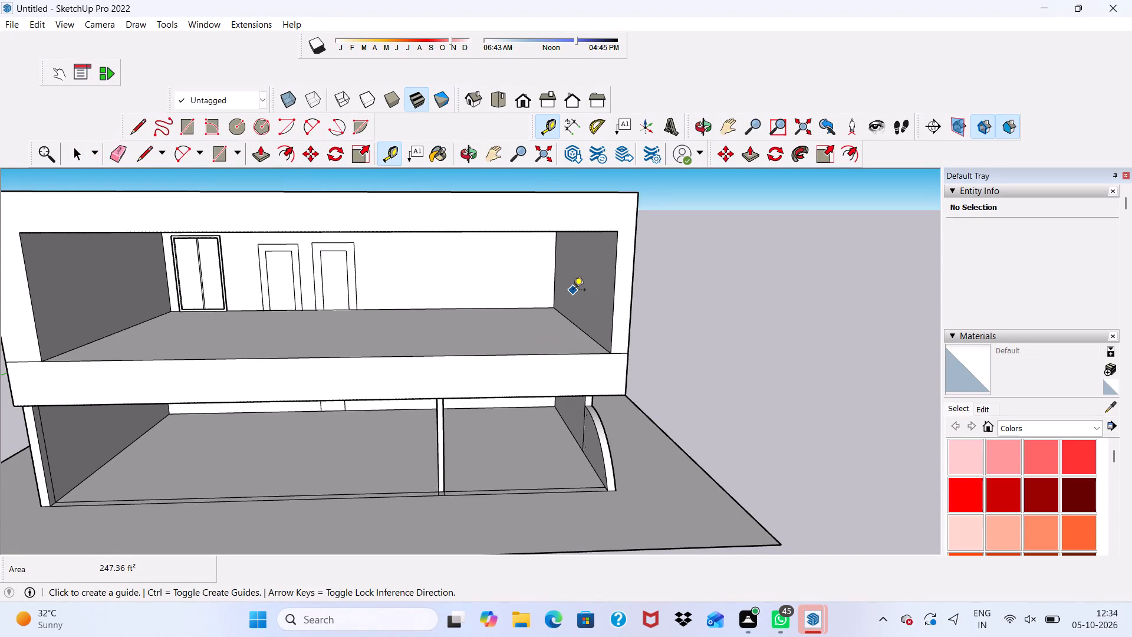
scroll(573, 291, "up", 9)
scroll(555, 353, "up", 2)
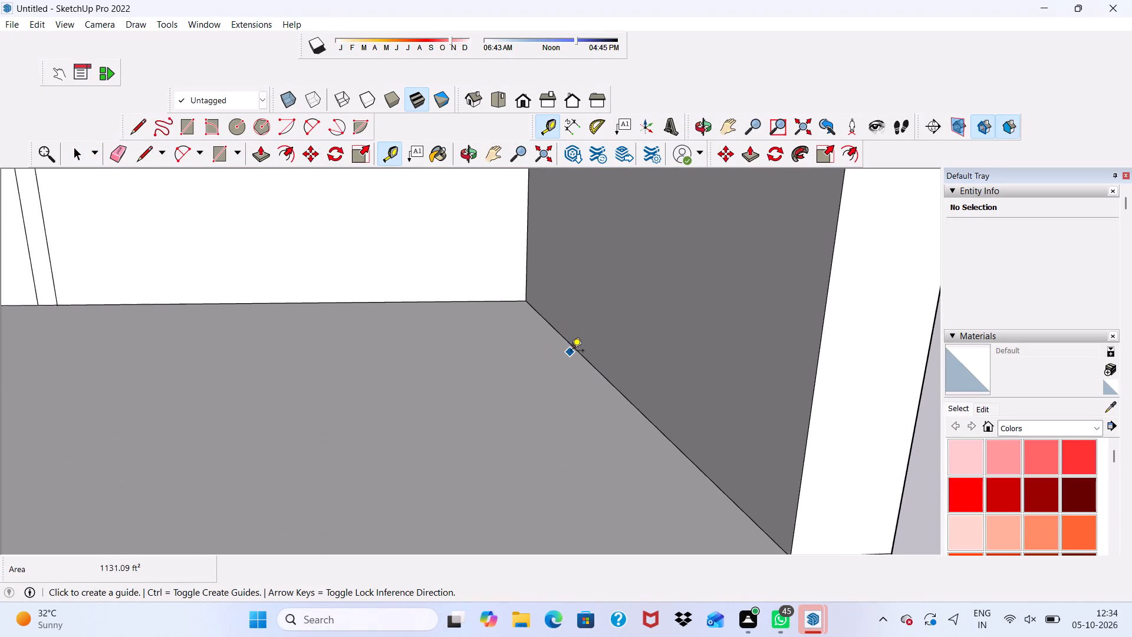
left_click(581, 352)
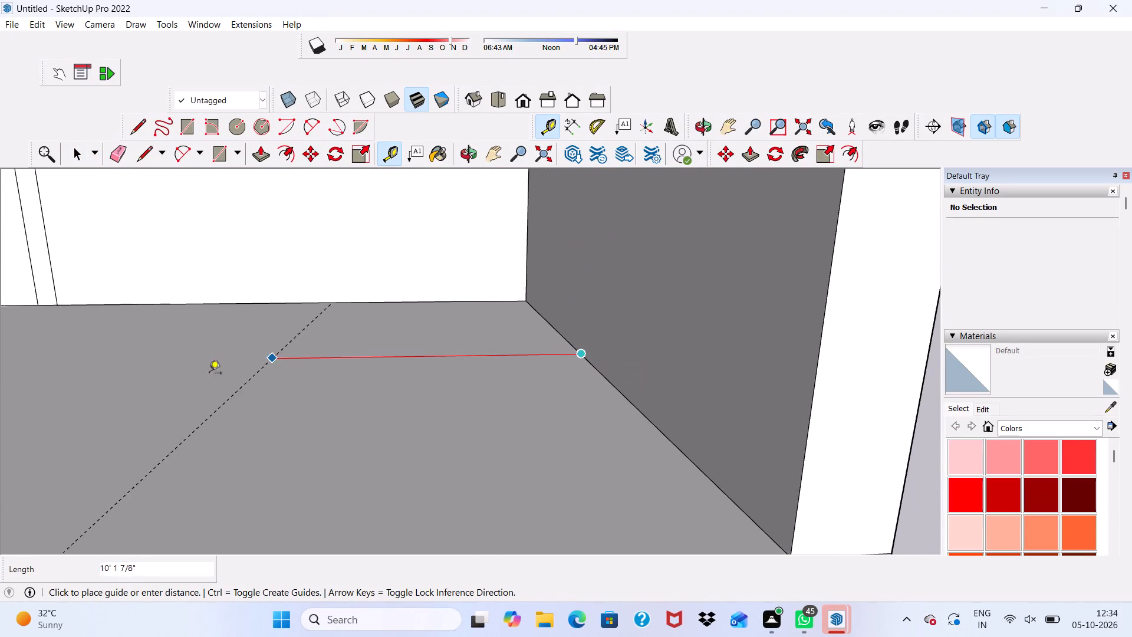
scroll(162, 367, "down", 7)
scroll(314, 350, "up", 1)
scroll(323, 352, "down", 6)
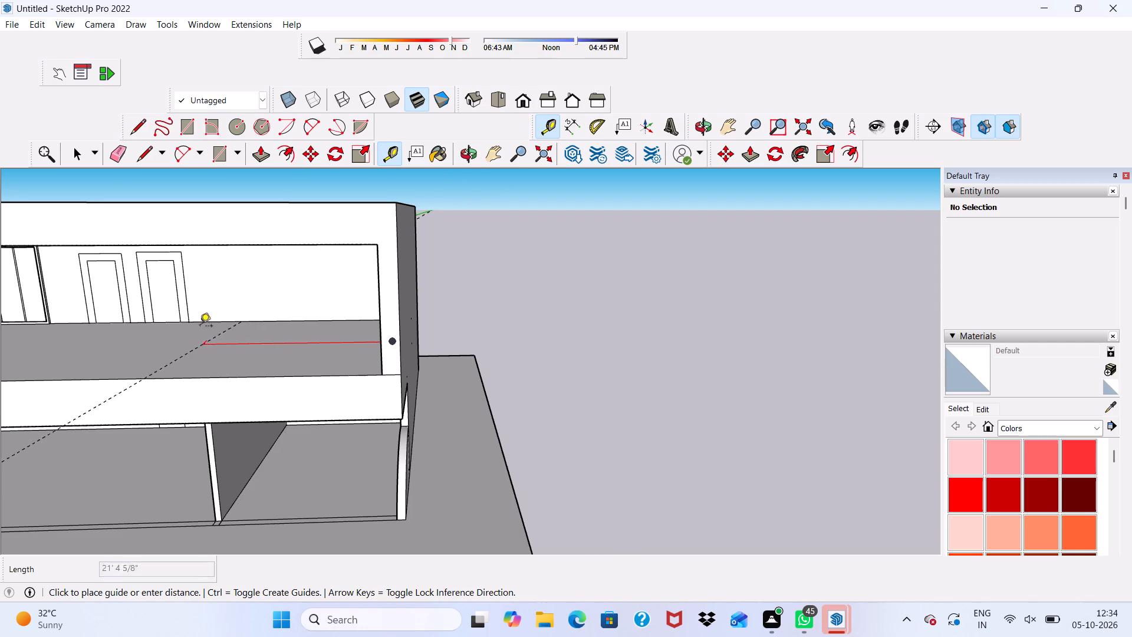
scroll(199, 329, "down", 8)
scroll(208, 336, "up", 1)
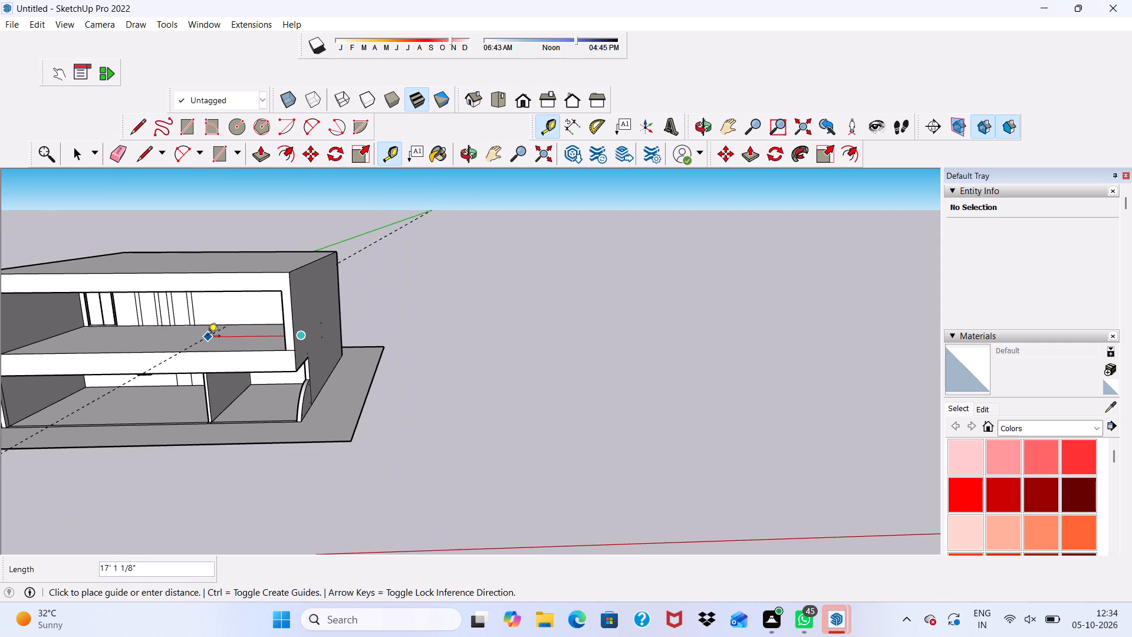
middle_click_drag(208, 337, 295, 358)
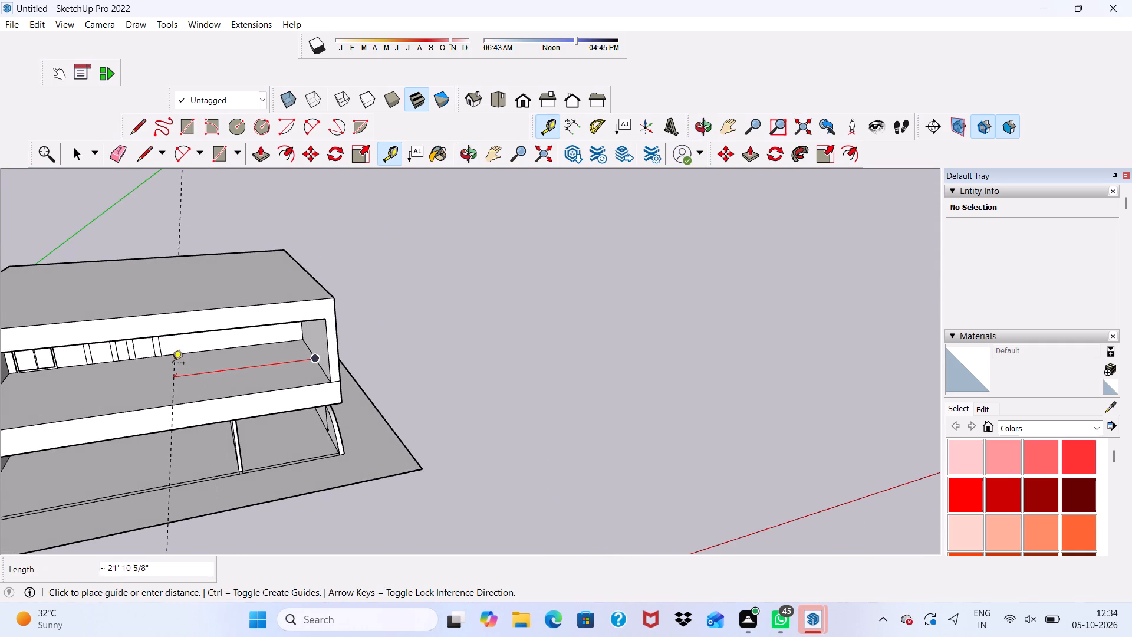
left_click(173, 367)
Place a second parallel guide line 6" from the first on the balcony floor, on the side toward the far side wall.
scroll(177, 369, "down", 1)
scroll(180, 373, "up", 1)
scroll(182, 376, "down", 1)
middle_click_drag(182, 376, 172, 267)
scroll(164, 313, "up", 2)
scroll(166, 317, "down", 4)
middle_click_drag(177, 332, 259, 419)
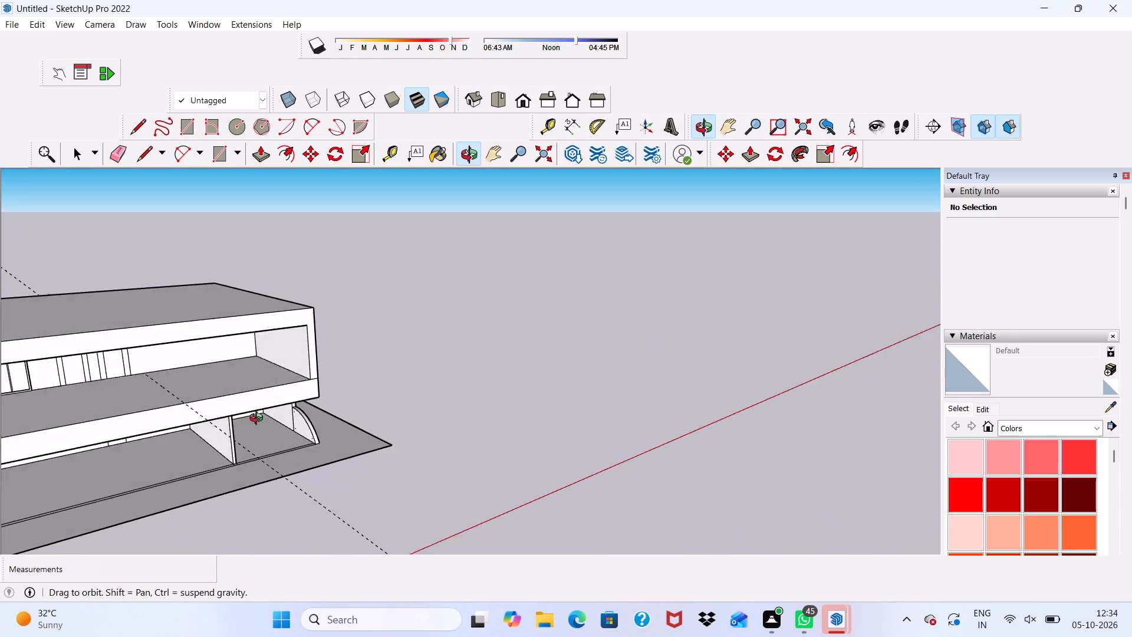
middle_click_drag(259, 419, 231, 403)
scroll(191, 375, "up", 4)
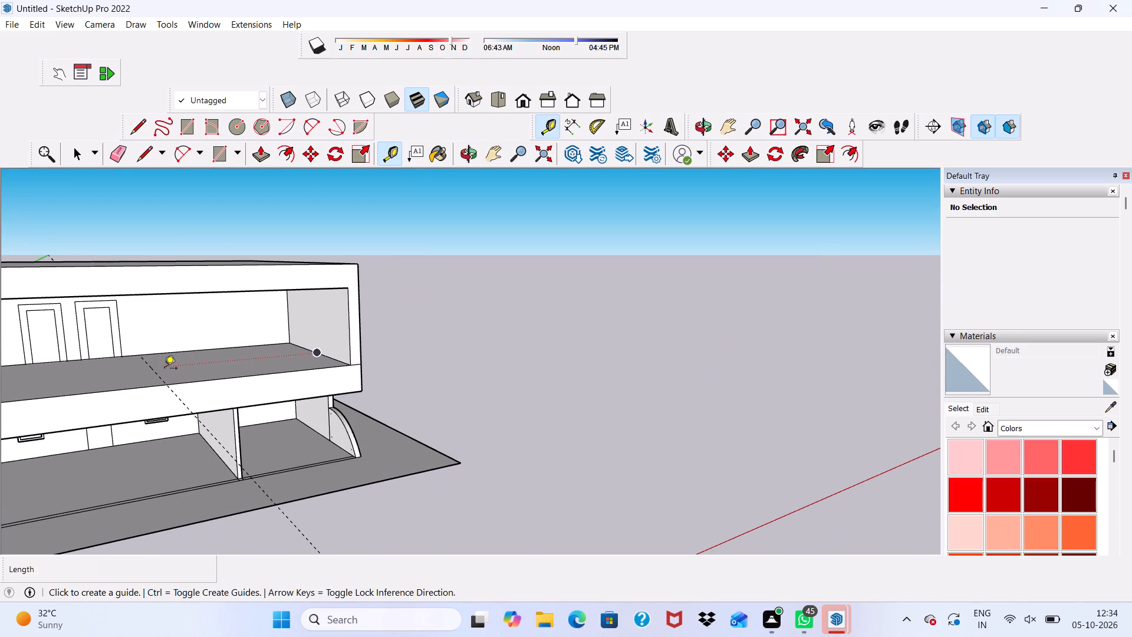
scroll(166, 369, "up", 2)
scroll(166, 372, "down", 2)
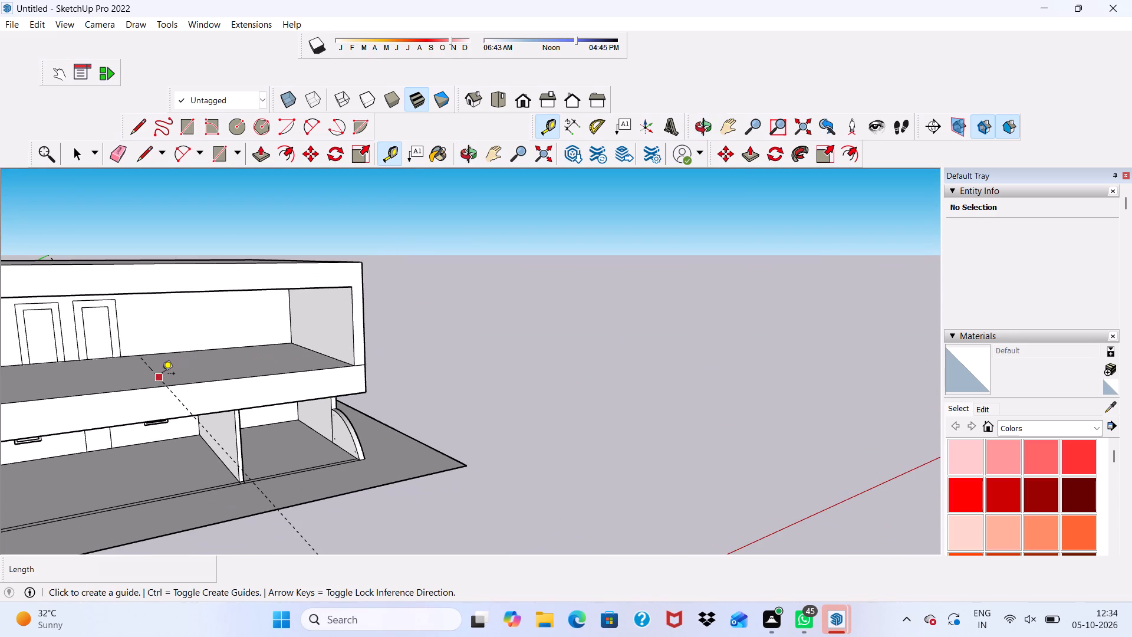
left_click(162, 375)
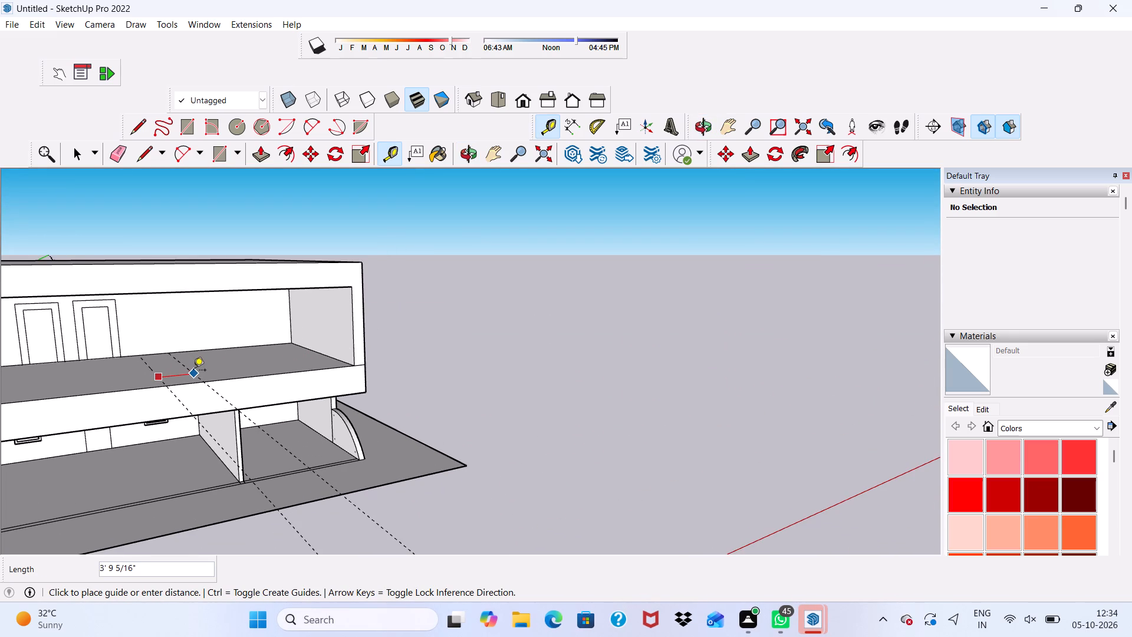
key("6")
key("shift+quotedbl")
key("Return")
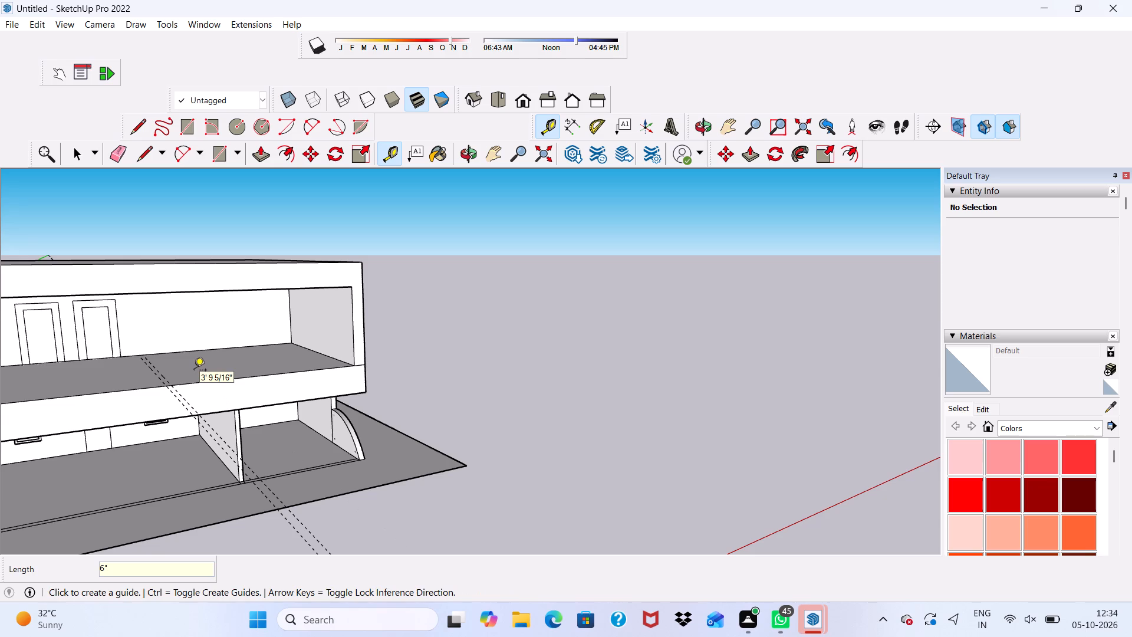
key("space")
Draw a line about 24' 9" long on the balcony floor along the first guide, from the back wall to the front edge.
middle_click_drag(141, 333, 135, 395)
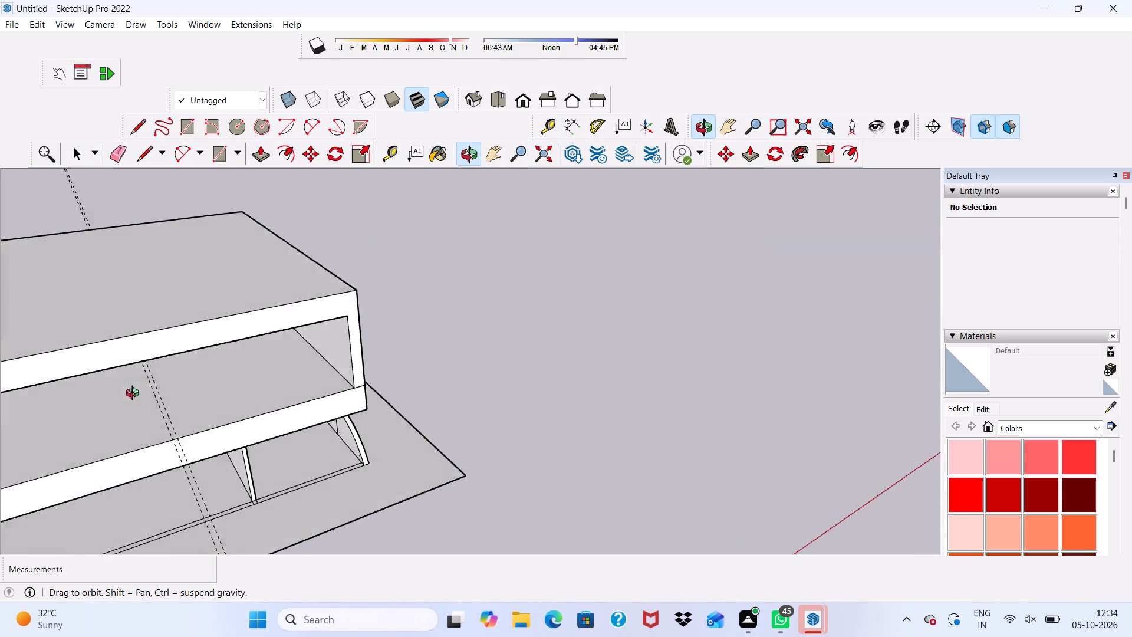
middle_click_drag(135, 395, 118, 339)
scroll(118, 339, "up", 4)
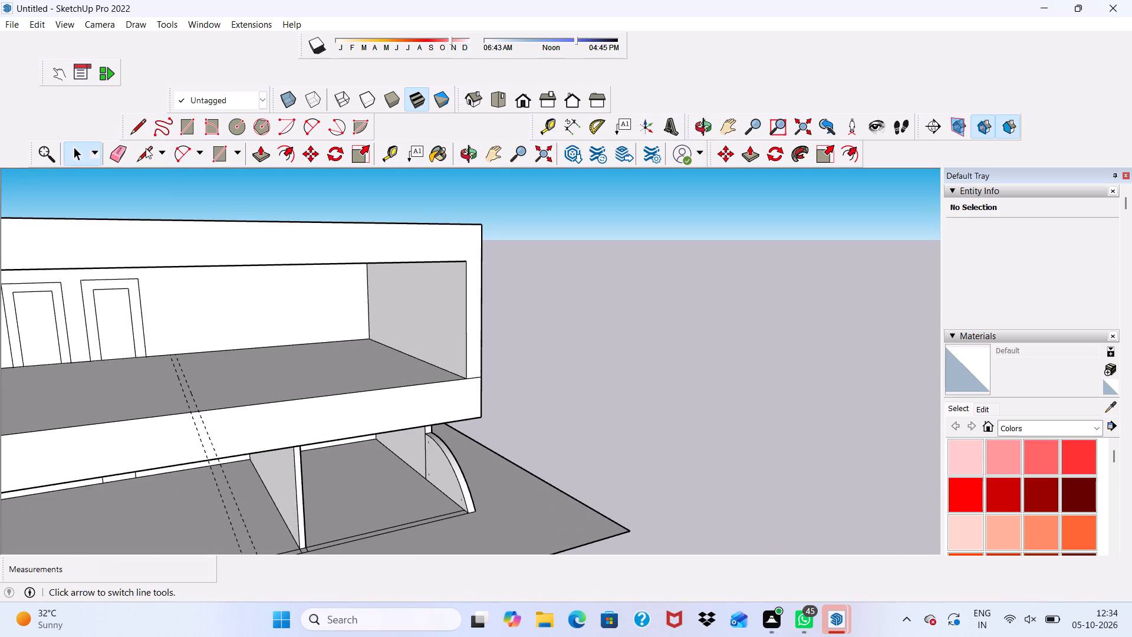
left_click(146, 148)
scroll(197, 303, "up", 6)
scroll(160, 386, "up", 1)
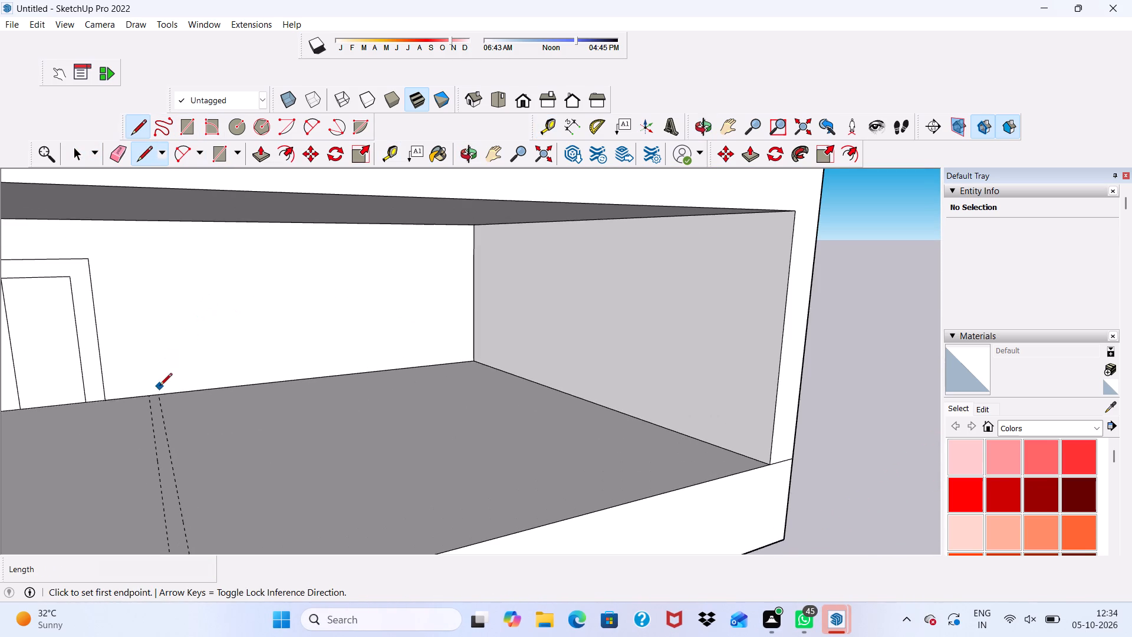
left_click(148, 396)
scroll(173, 354, "down", 2)
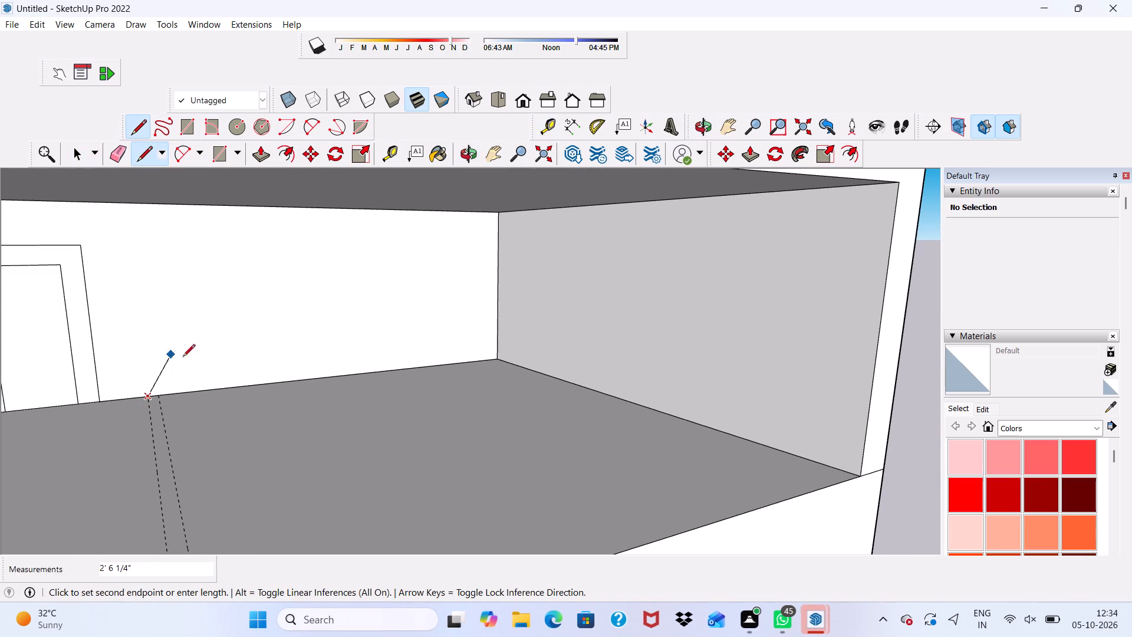
scroll(183, 357, "down", 8)
scroll(187, 434, "up", 11)
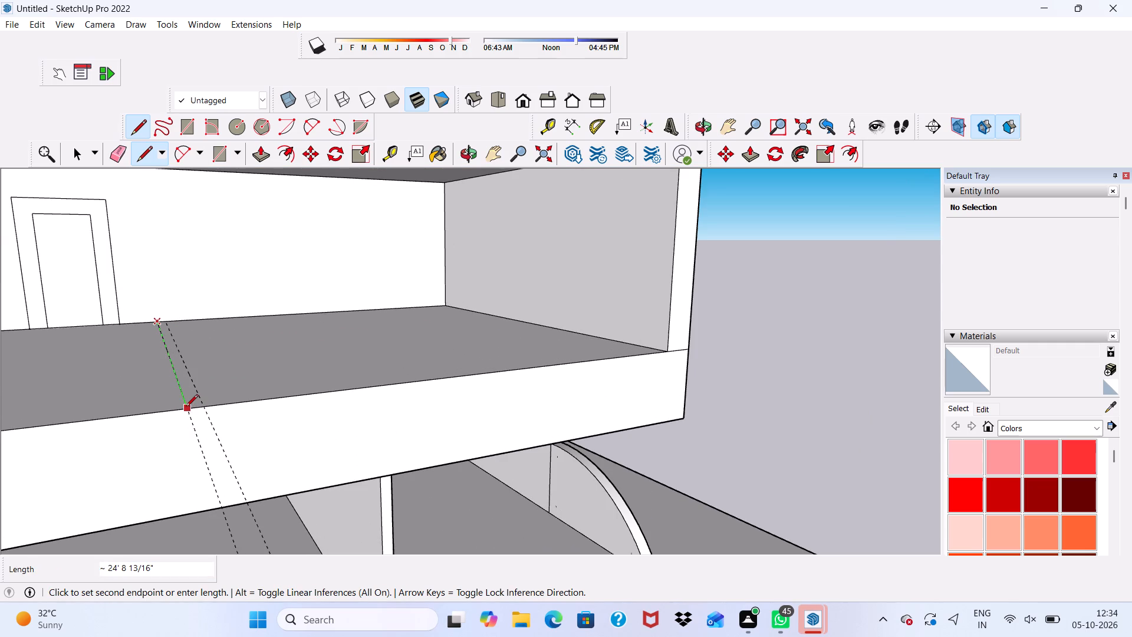
left_click(185, 408)
Draw a parallel line about 24' 9" long along the second guide, from the back wall to the balcony floor's front edge.
scroll(171, 300, "up", 4)
scroll(164, 353, "up", 2)
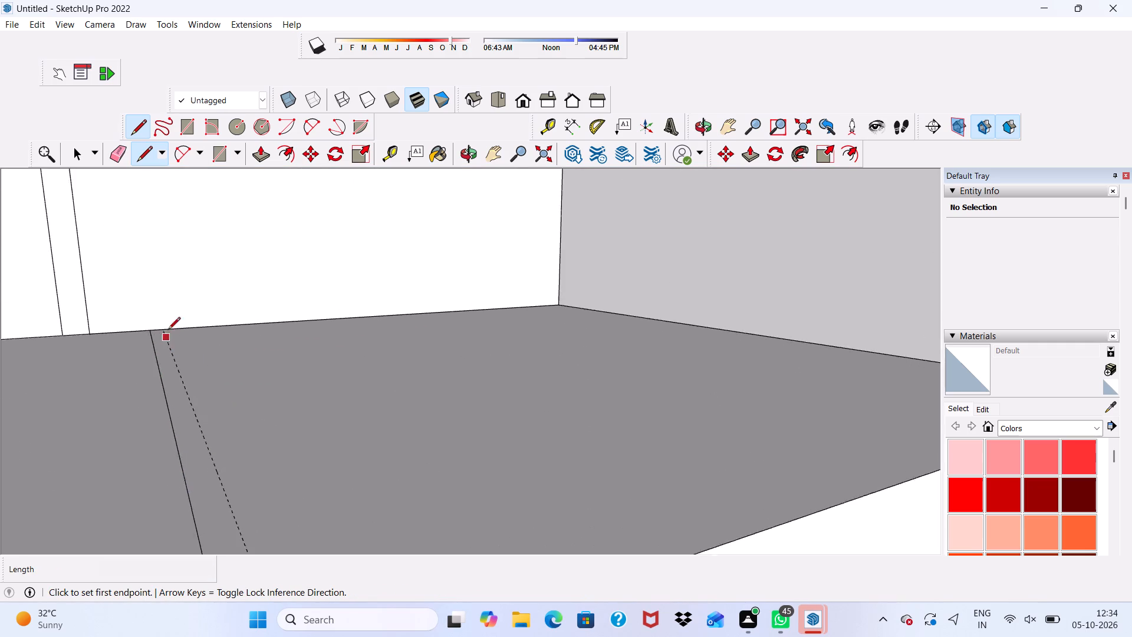
scroll(168, 330, "up", 7)
scroll(162, 342, "down", 1)
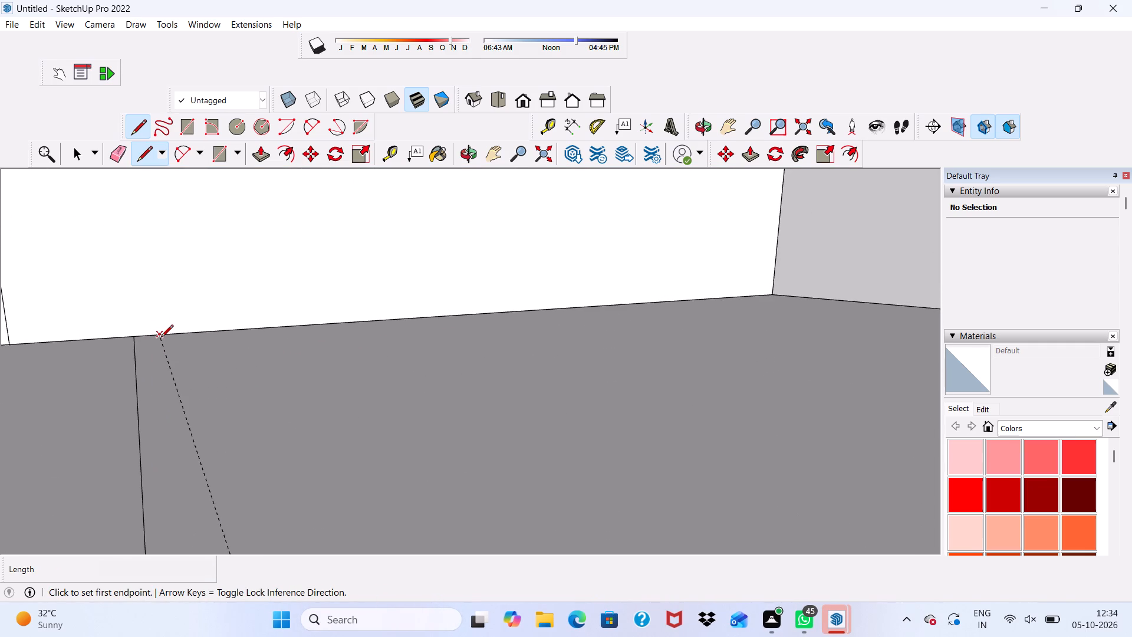
left_click(159, 334)
scroll(159, 334, "down", 2)
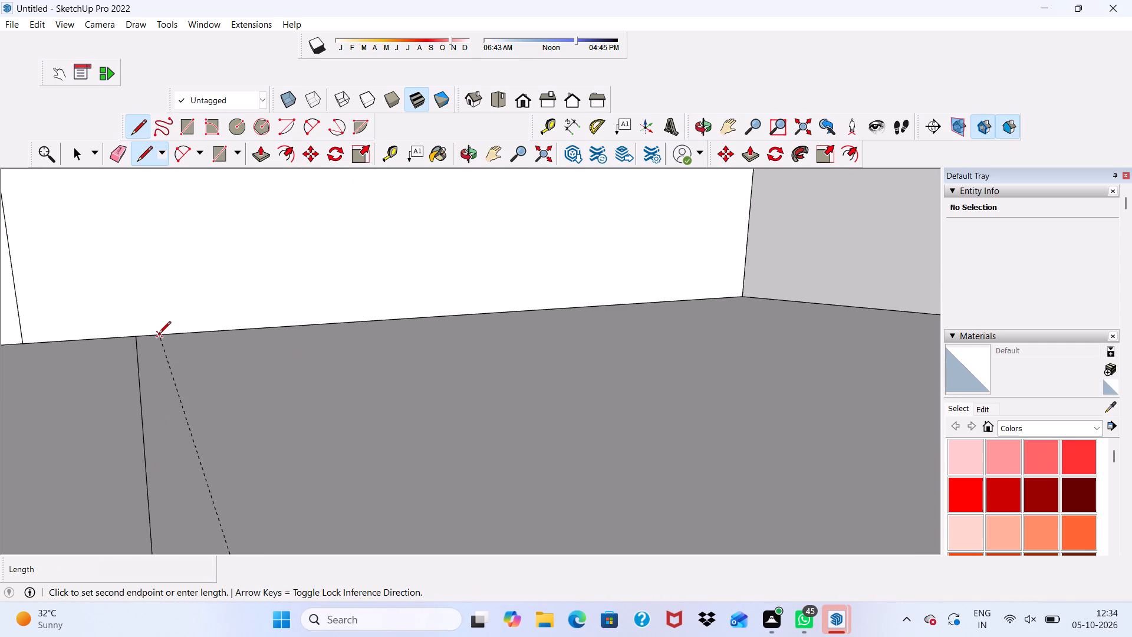
scroll(159, 334, "down", 5)
scroll(170, 330, "up", 2)
scroll(173, 333, "down", 15)
scroll(223, 382, "up", 5)
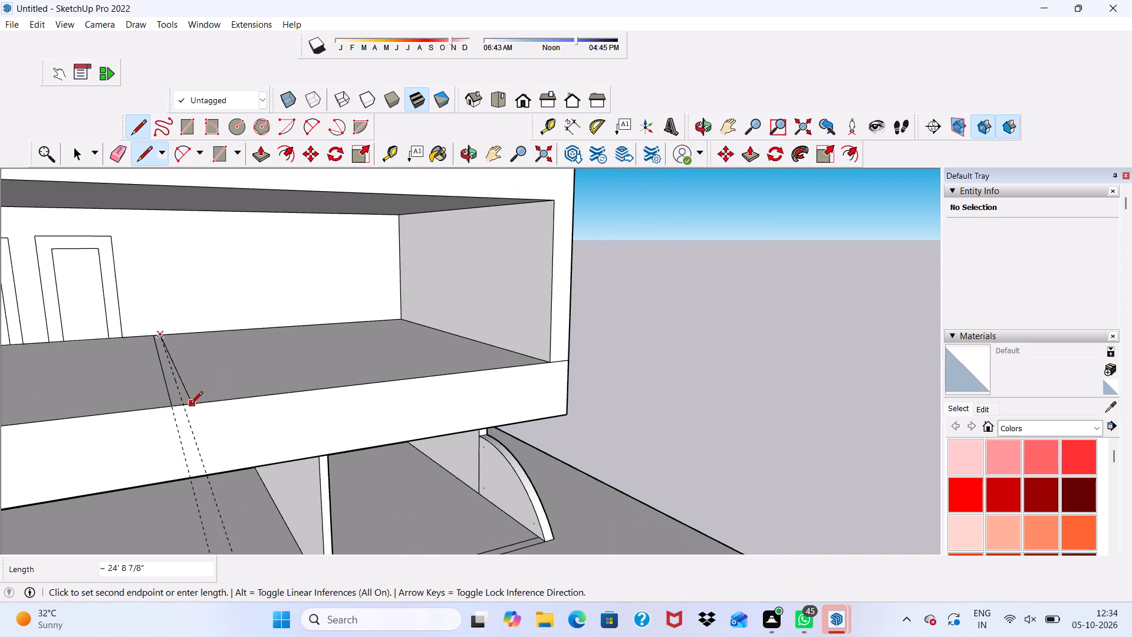
scroll(171, 404, "up", 4)
left_click(187, 401)
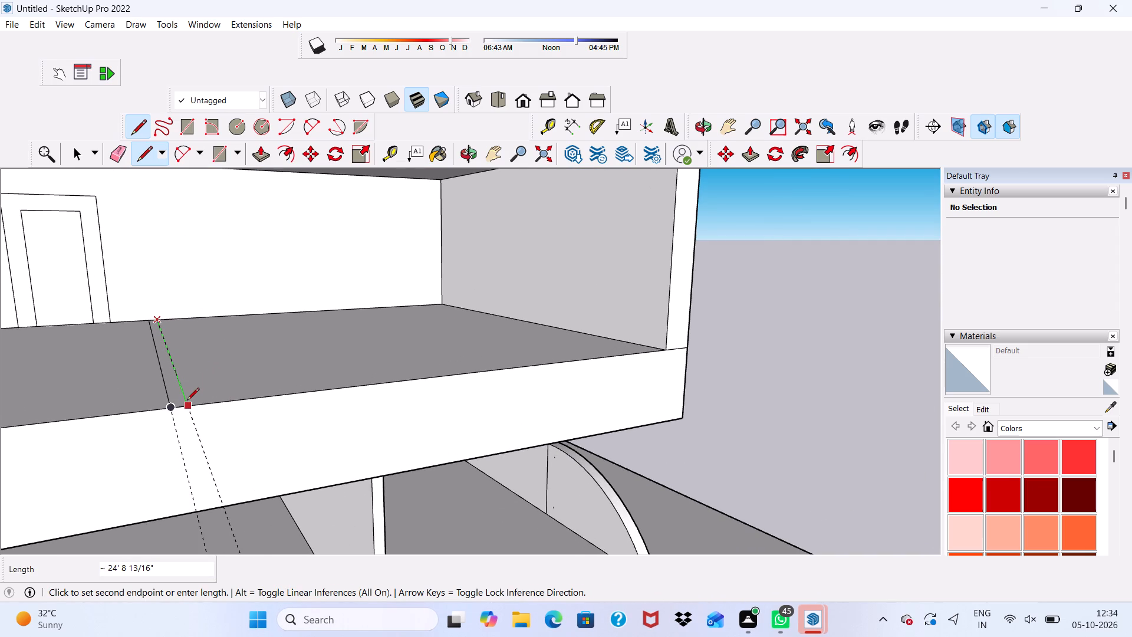
scroll(170, 371, "down", 5)
key("space")
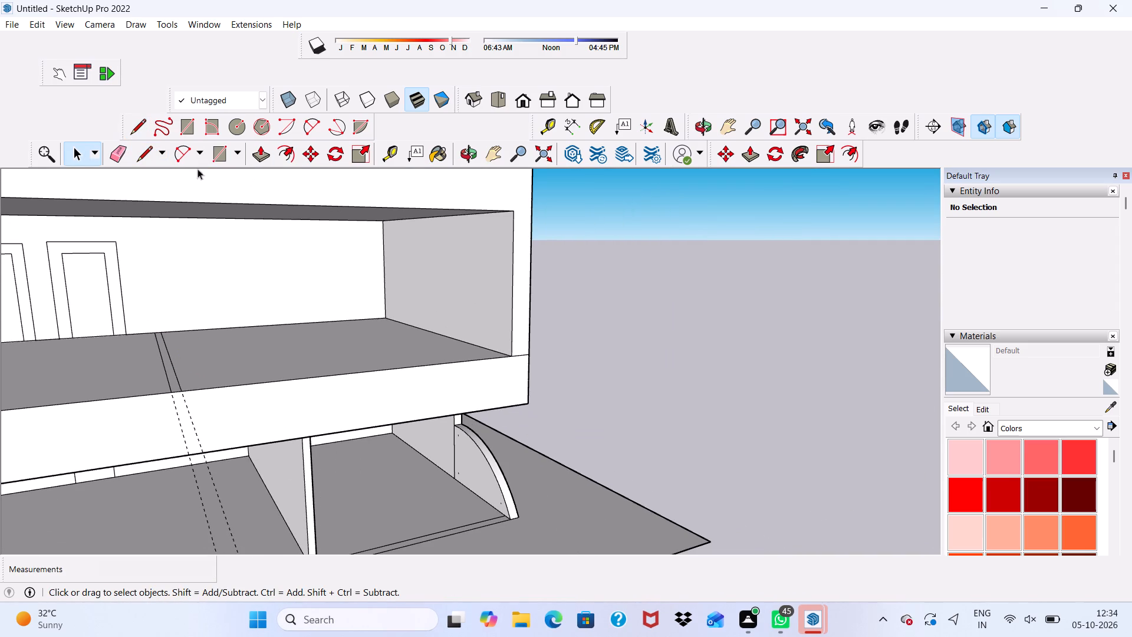
Erase both construction guides crossing the balcony, keeping the two floor lines.
left_click(114, 153)
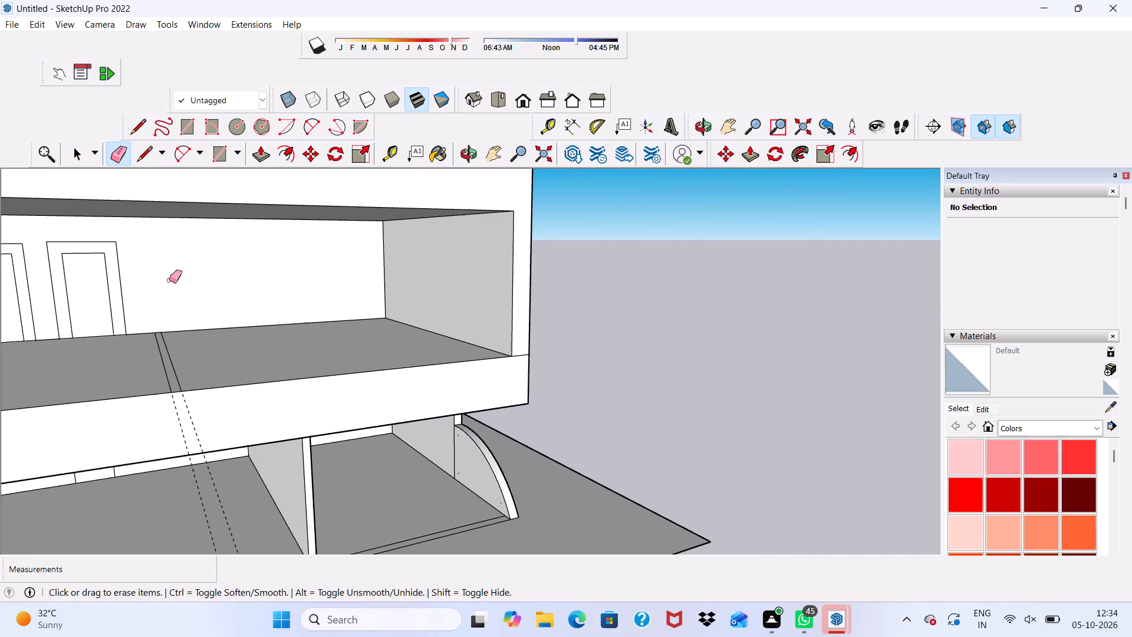
left_click_drag(169, 434, 209, 431)
scroll(199, 428, "down", 10)
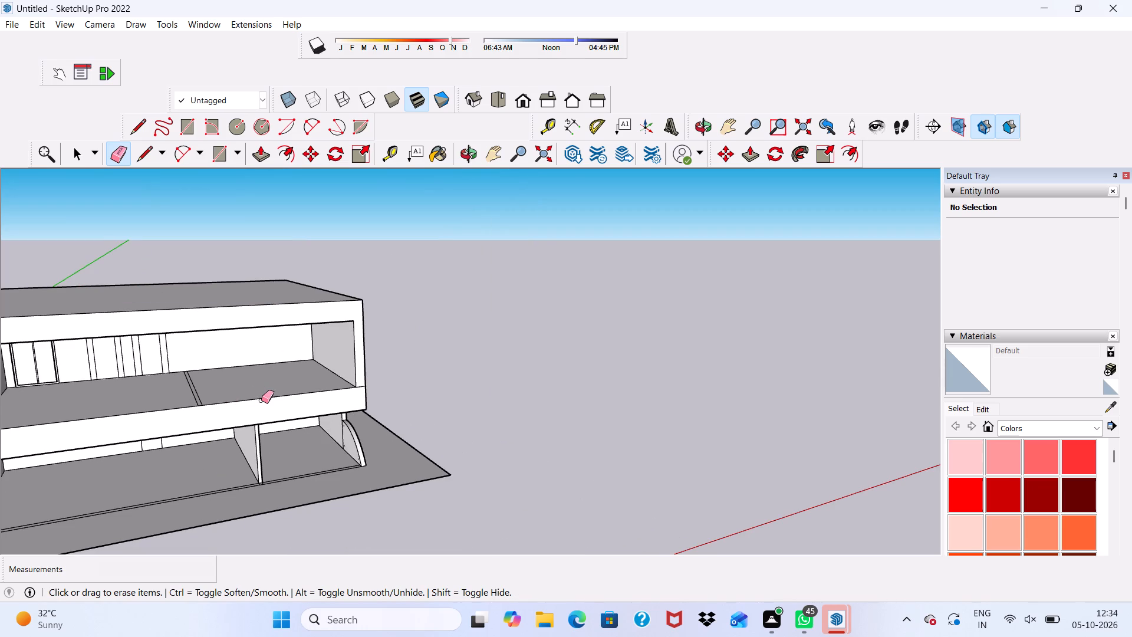
scroll(314, 447, "up", 2)
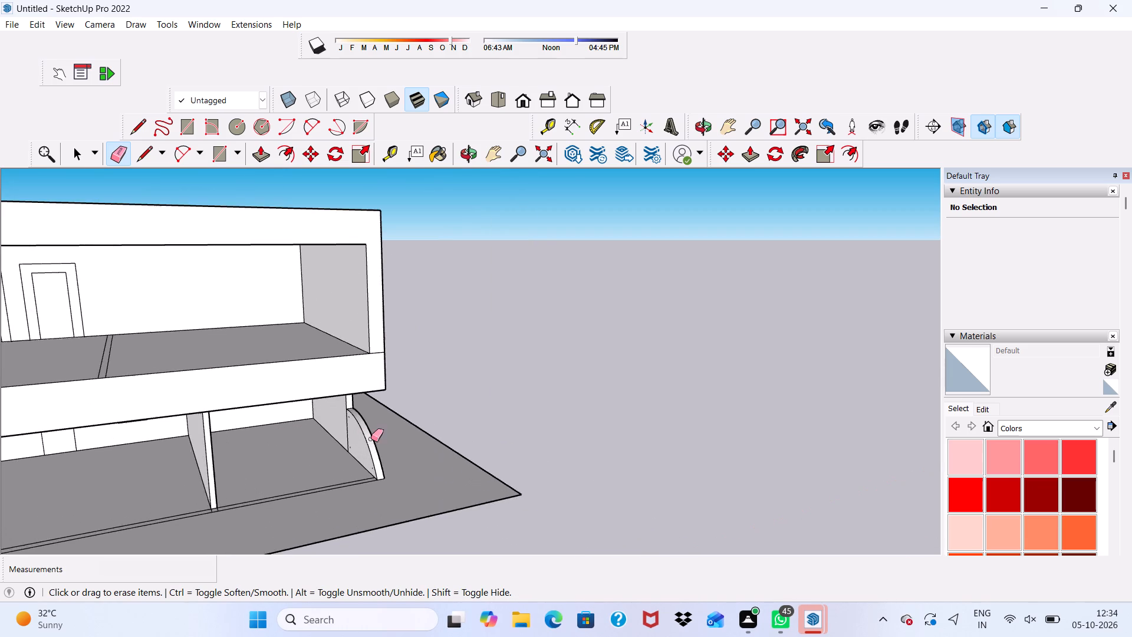
scroll(371, 439, "up", 3)
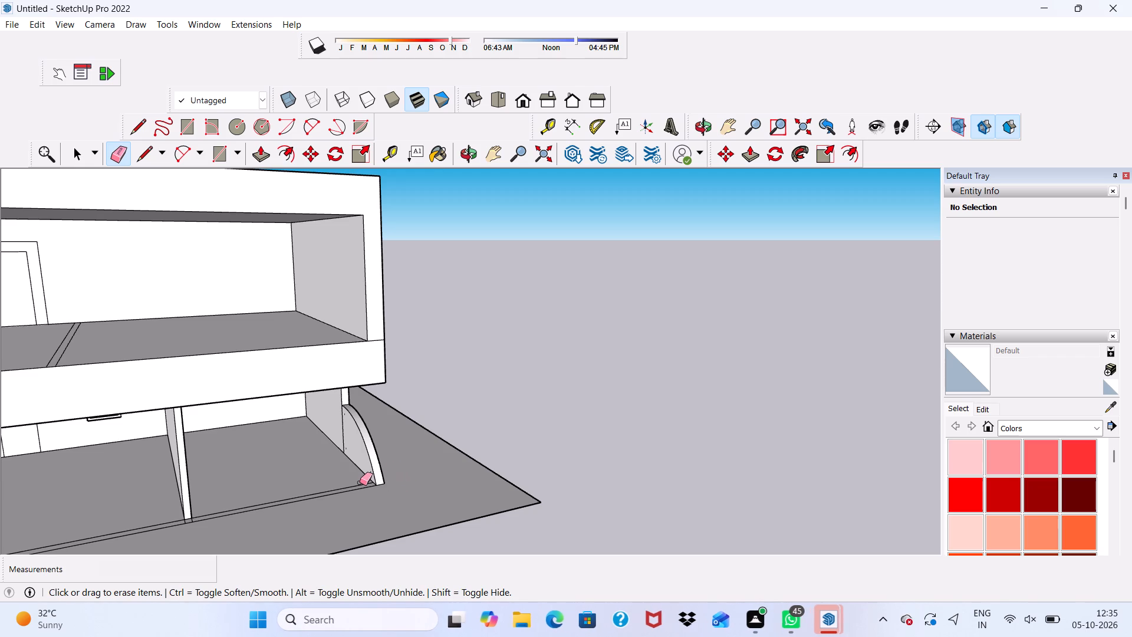
key("space")
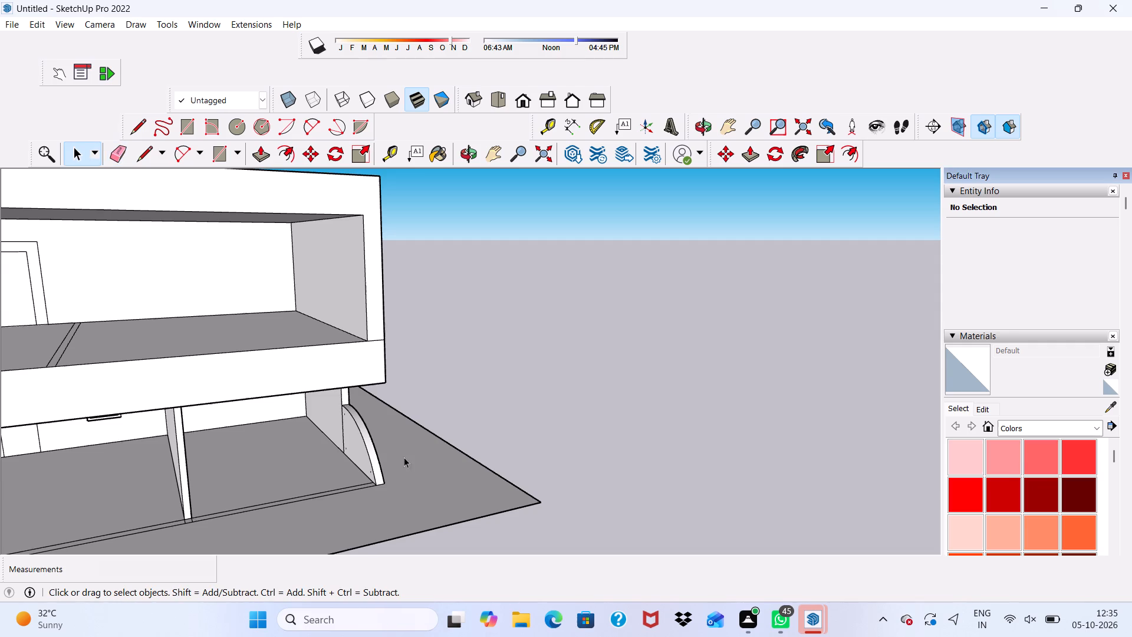
Erase the stray edge marks on the inner face of the curved ground-floor side wall.
scroll(335, 451, "down", 1)
middle_click_drag(333, 445, 418, 413)
scroll(339, 461, "up", 5)
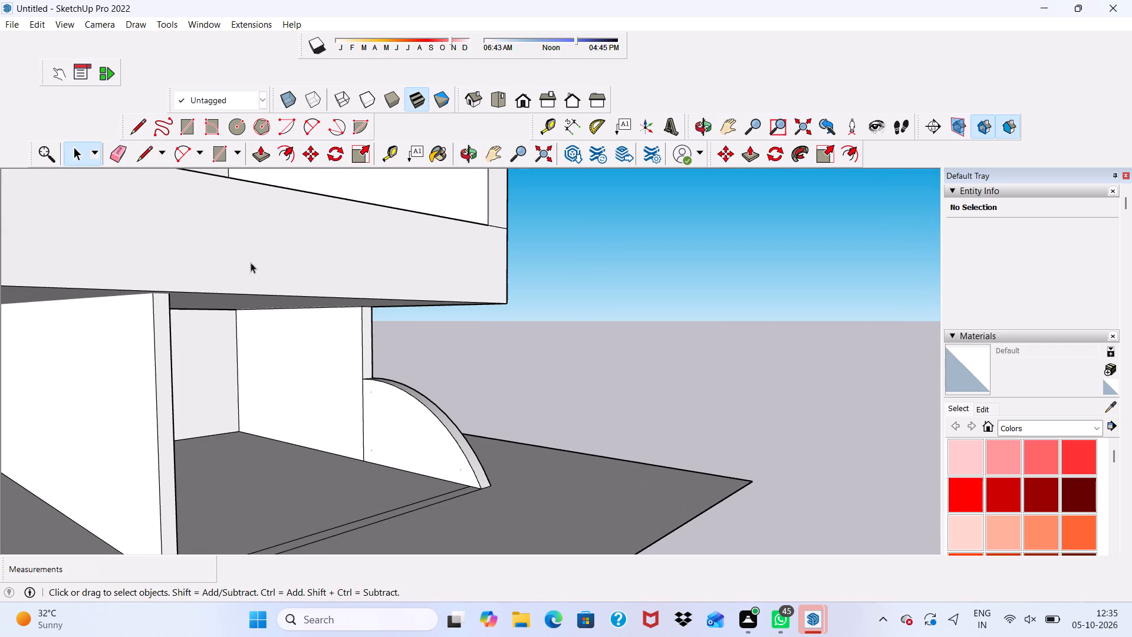
left_click(113, 149)
scroll(419, 451, "up", 3)
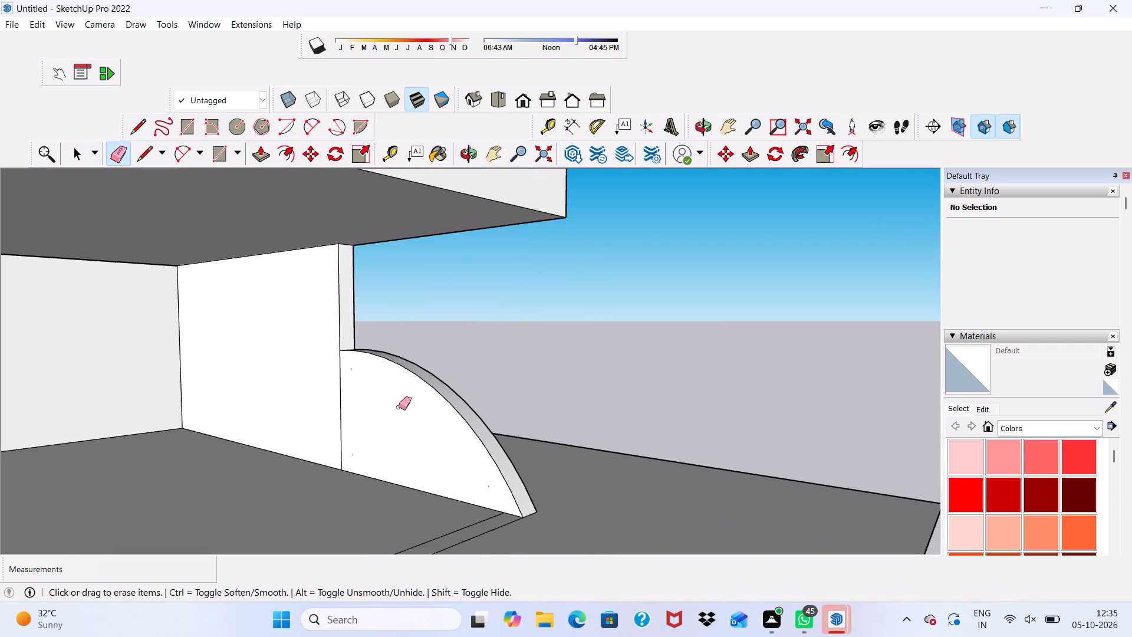
scroll(399, 407, "up", 4)
left_click_drag(342, 369, 347, 388)
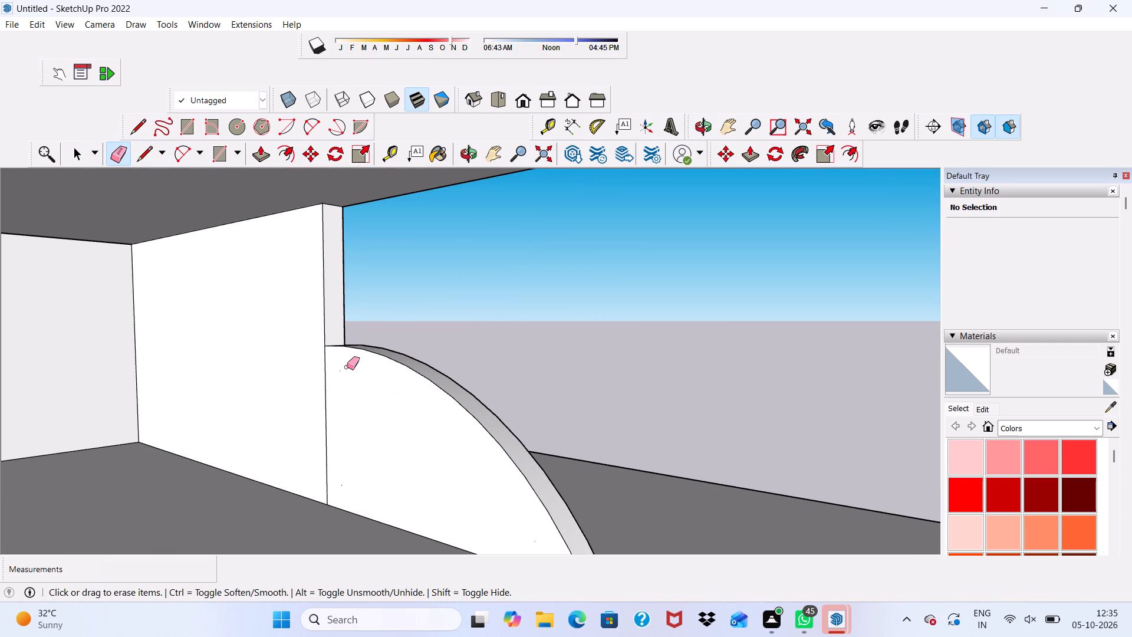
left_click_drag(341, 370, 343, 488)
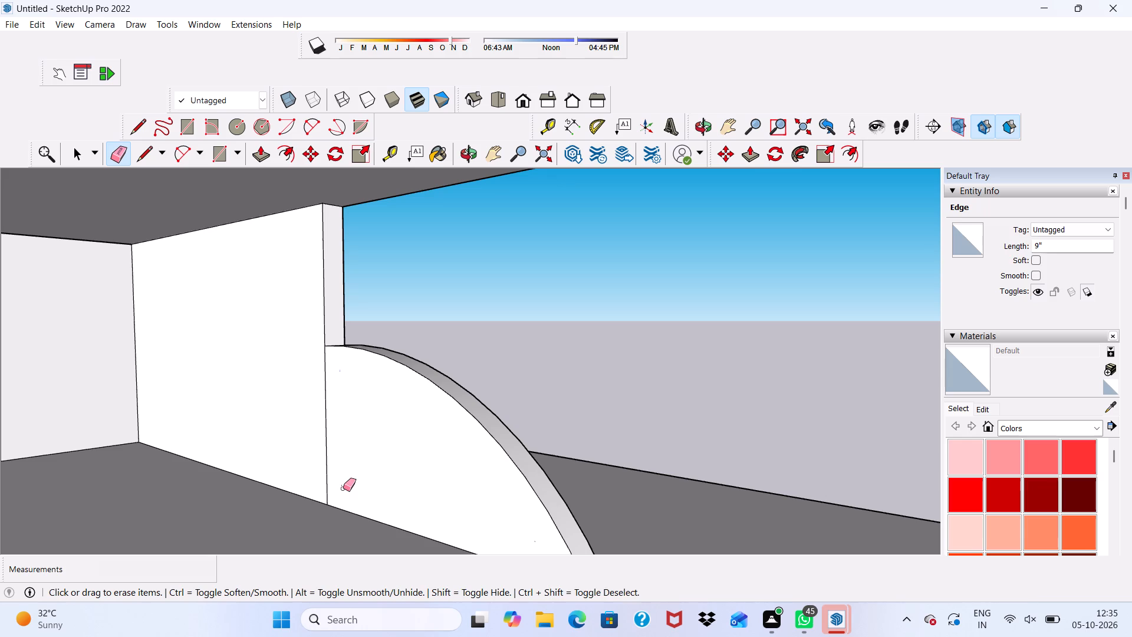
left_click_drag(343, 488, 342, 486)
left_click_drag(338, 482, 343, 490)
left_click_drag(335, 386, 351, 435)
left_click_drag(354, 387, 361, 407)
scroll(363, 392, "down", 6)
middle_click_drag(374, 383, 428, 423)
scroll(420, 433, "up", 5)
scroll(389, 436, "down", 1)
middle_click_drag(394, 459, 334, 436)
middle_click_drag(335, 431, 334, 419)
middle_click(334, 419)
scroll(325, 366, "up", 2)
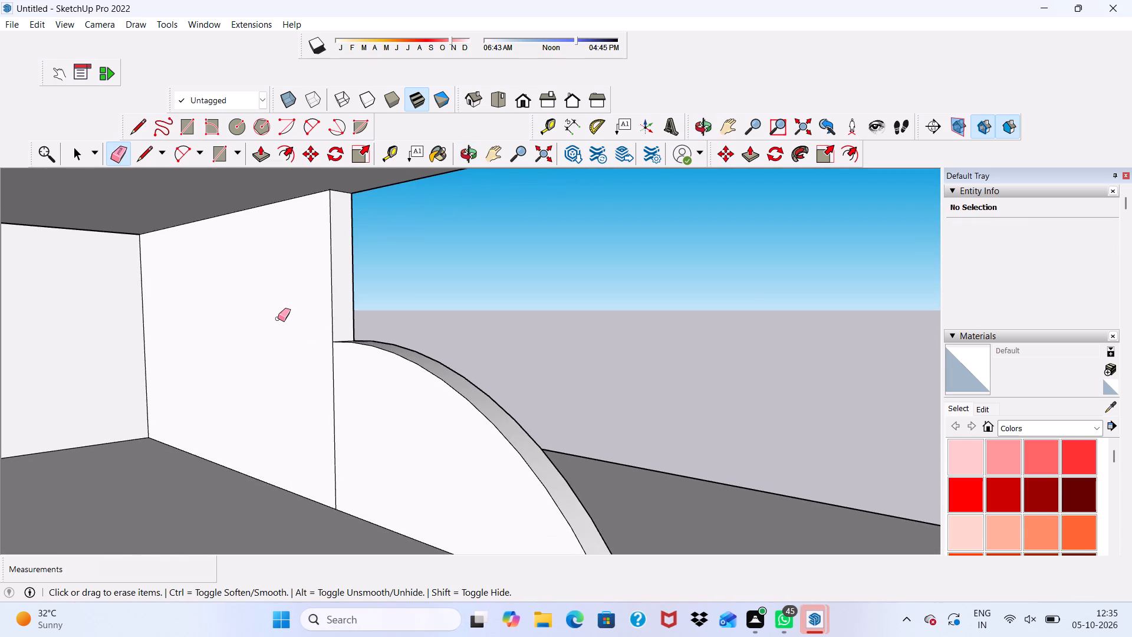
left_click_drag(279, 323, 294, 398)
Examine the side wall from outside and the overall front elevation of both floors.
scroll(272, 405, "down", 5)
middle_click_drag(218, 383, 36, 400)
scroll(245, 371, "down", 5)
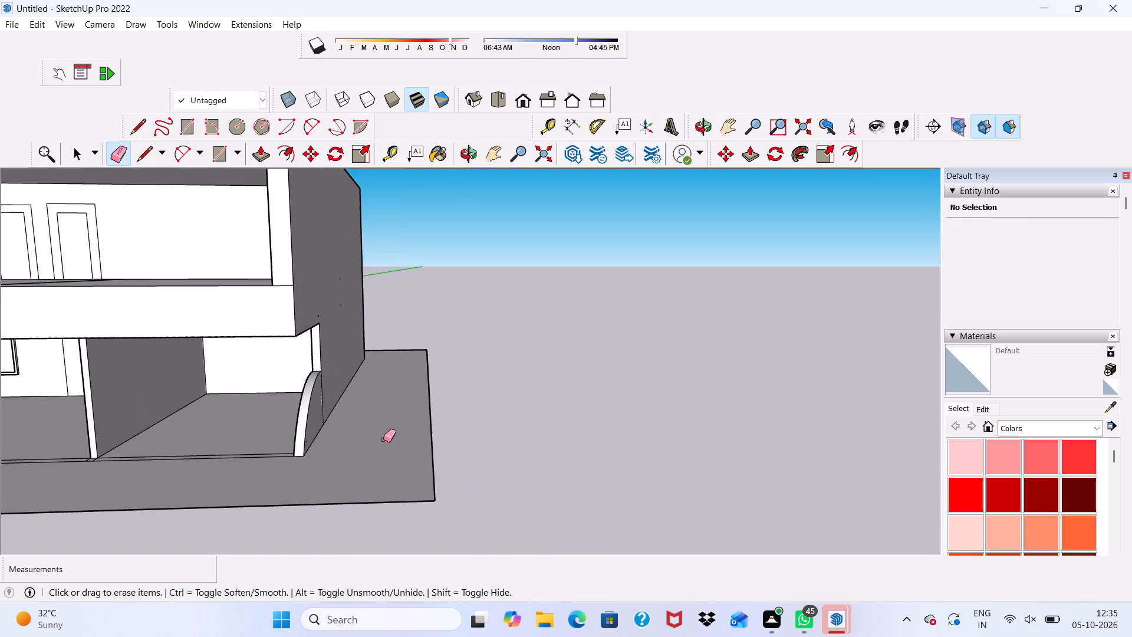
middle_click_drag(383, 439, 474, 441)
scroll(449, 434, "down", 8)
scroll(509, 392, "up", 1)
scroll(509, 400, "down", 1)
middle_click_drag(511, 429, 409, 376)
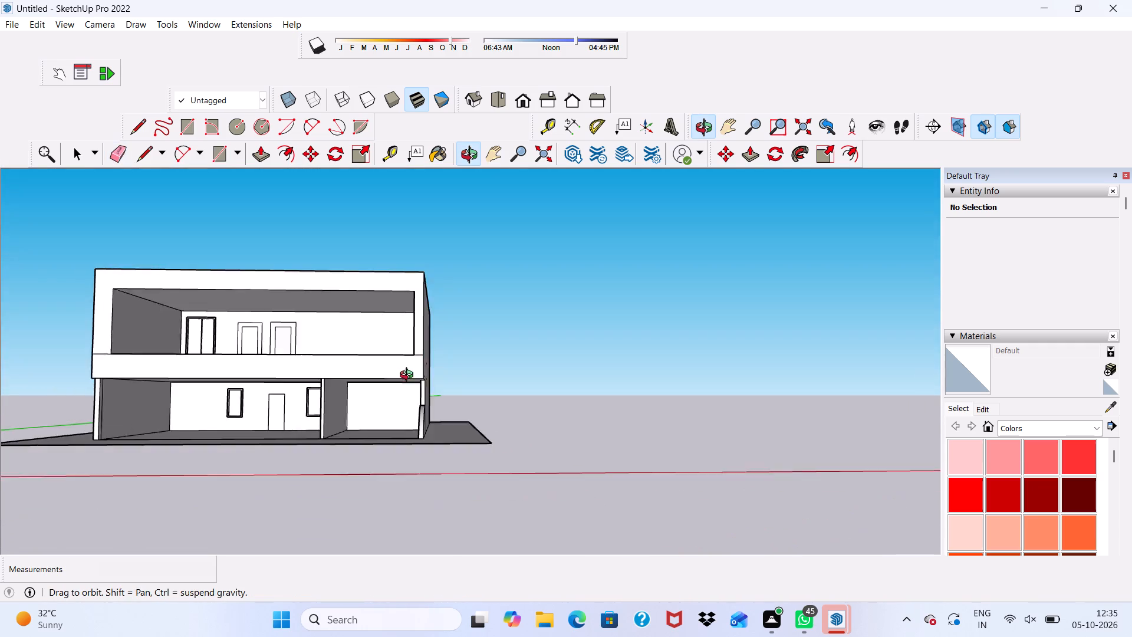
middle_click_drag(409, 376, 430, 398)
middle_click(432, 399)
scroll(437, 411, "up", 2)
key("space")
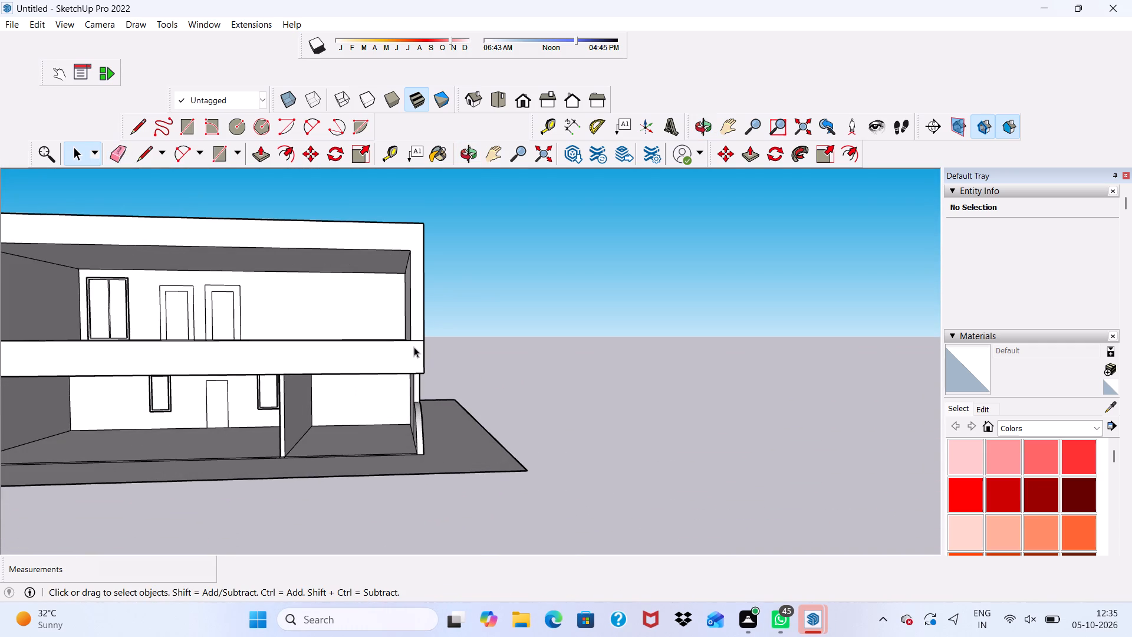
Examine the balcony's partition strip, the roof and the side walls from the front and from above.
scroll(469, 287, "up", 1)
scroll(470, 283, "down", 1)
scroll(470, 283, "up", 1)
scroll(475, 281, "down", 1)
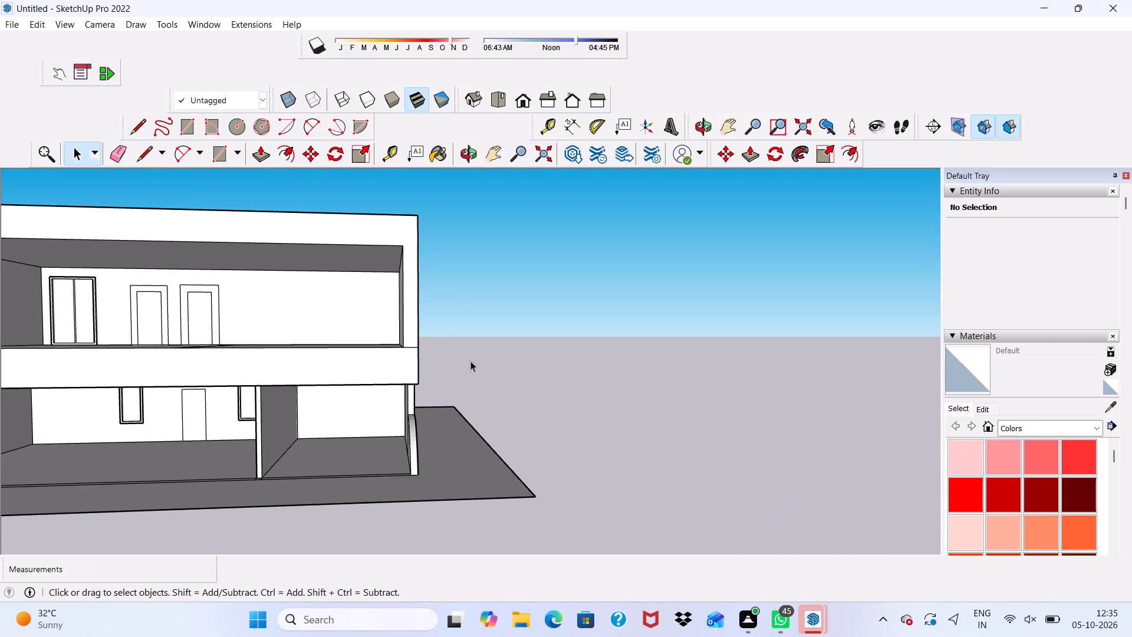
middle_click_drag(469, 361, 453, 434)
middle_click_drag(455, 429, 459, 421)
scroll(292, 284, "up", 4)
scroll(279, 280, "down", 1)
middle_click_drag(279, 280, 271, 258)
scroll(296, 248, "down", 1)
middle_click(272, 258)
scroll(275, 258, "up", 4)
scroll(275, 258, "down", 3)
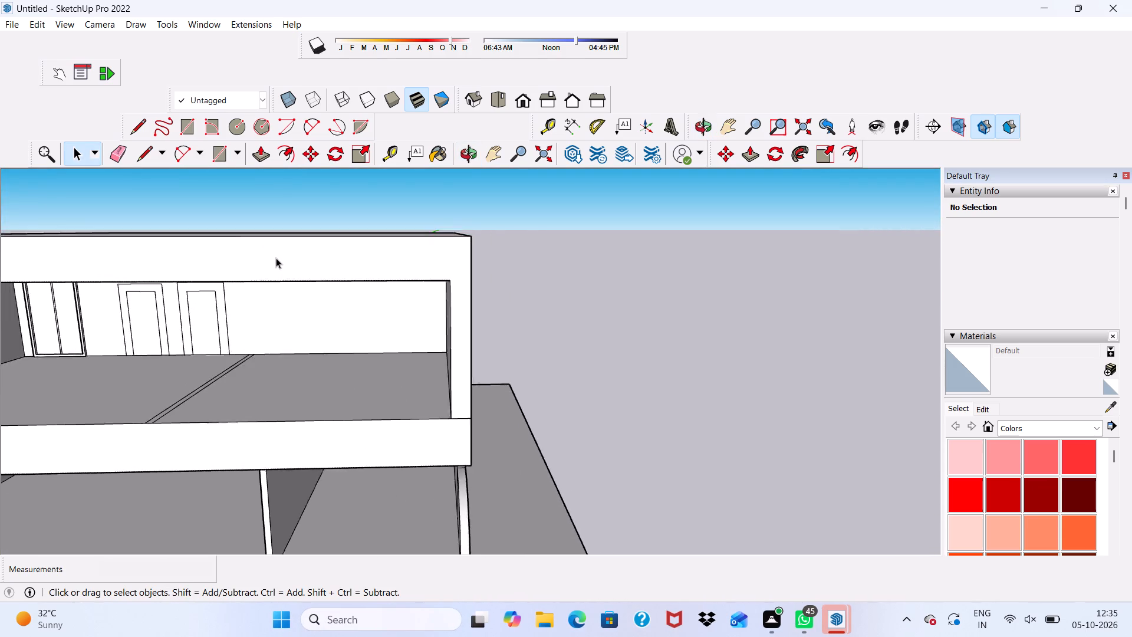
middle_click_drag(275, 258, 281, 292)
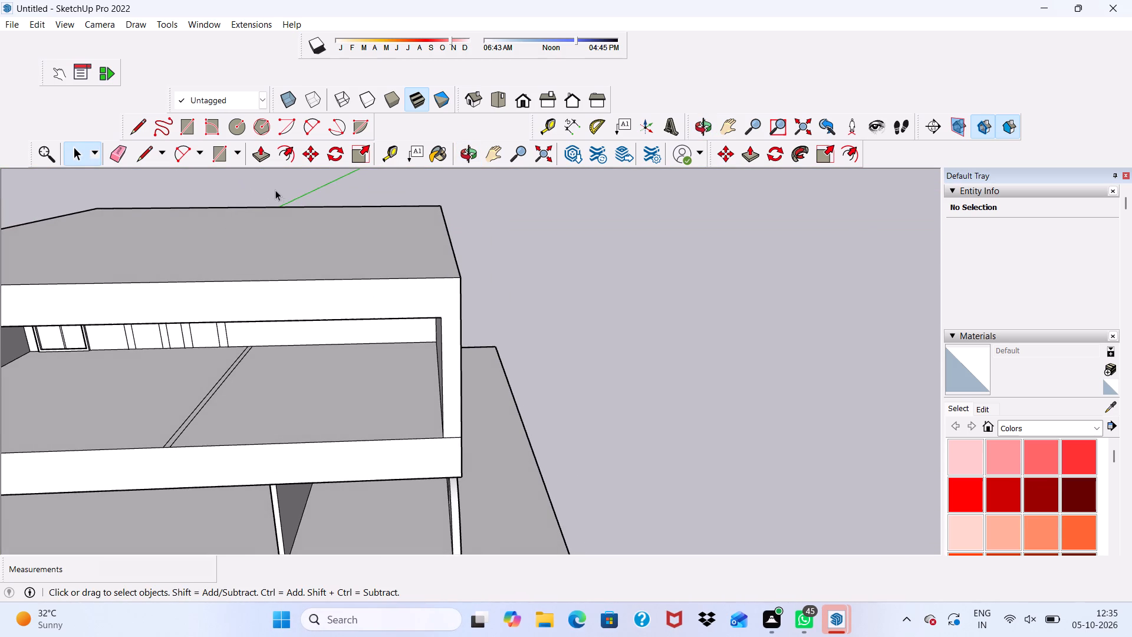
scroll(317, 215, "down", 4)
middle_click_drag(321, 216, 291, 271)
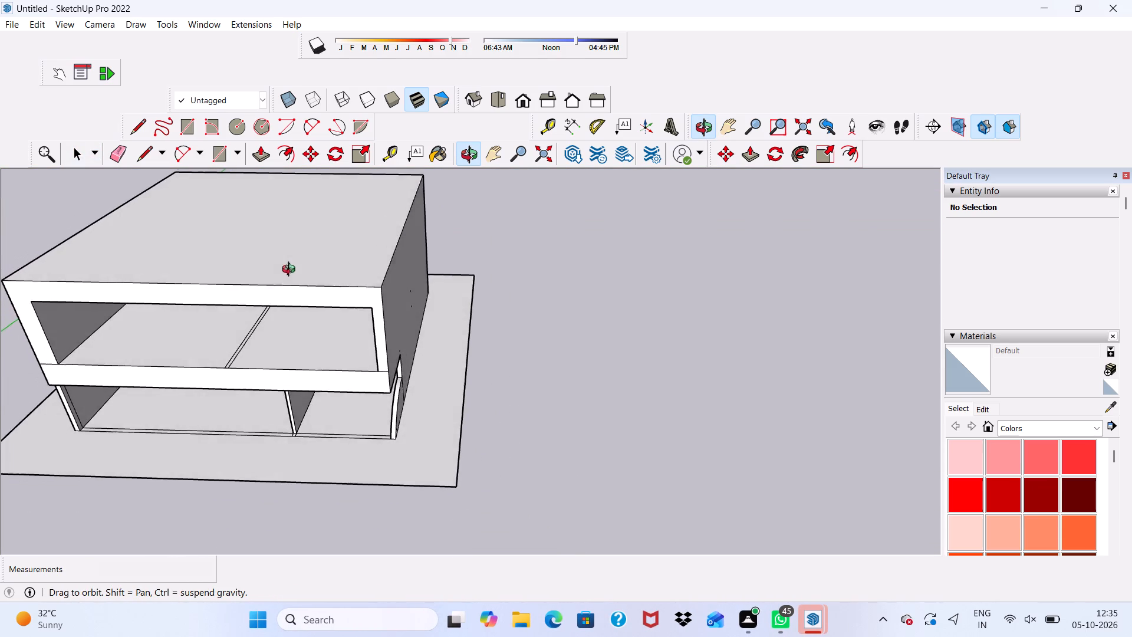
middle_click_drag(291, 271, 303, 172)
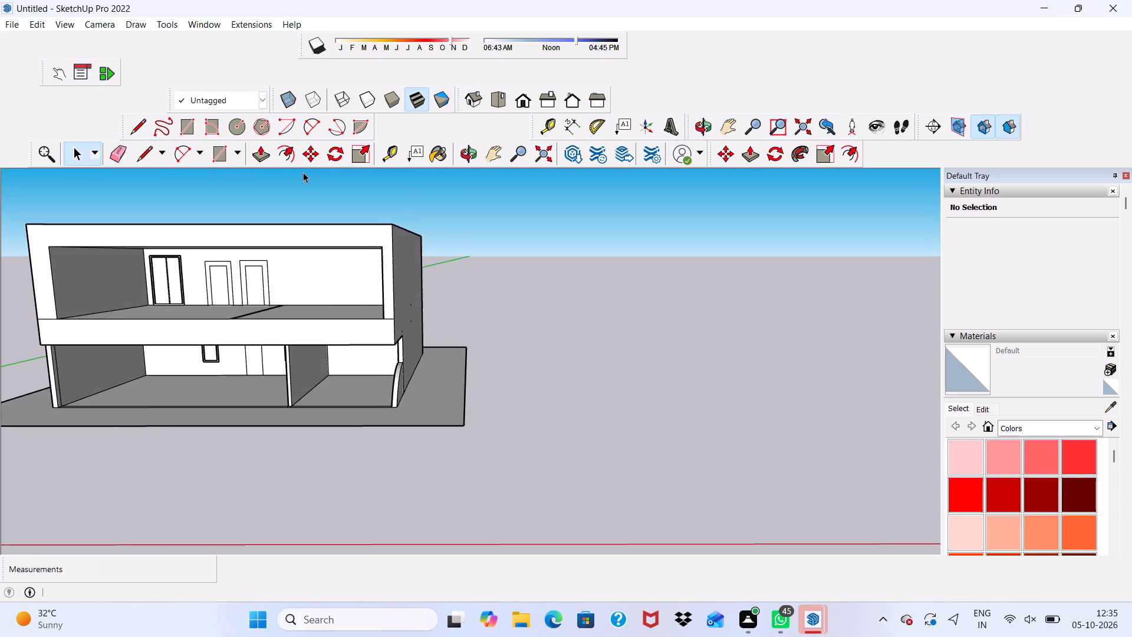
scroll(303, 172, "up", 4)
scroll(307, 186, "down", 4)
middle_click_drag(324, 227, 316, 320)
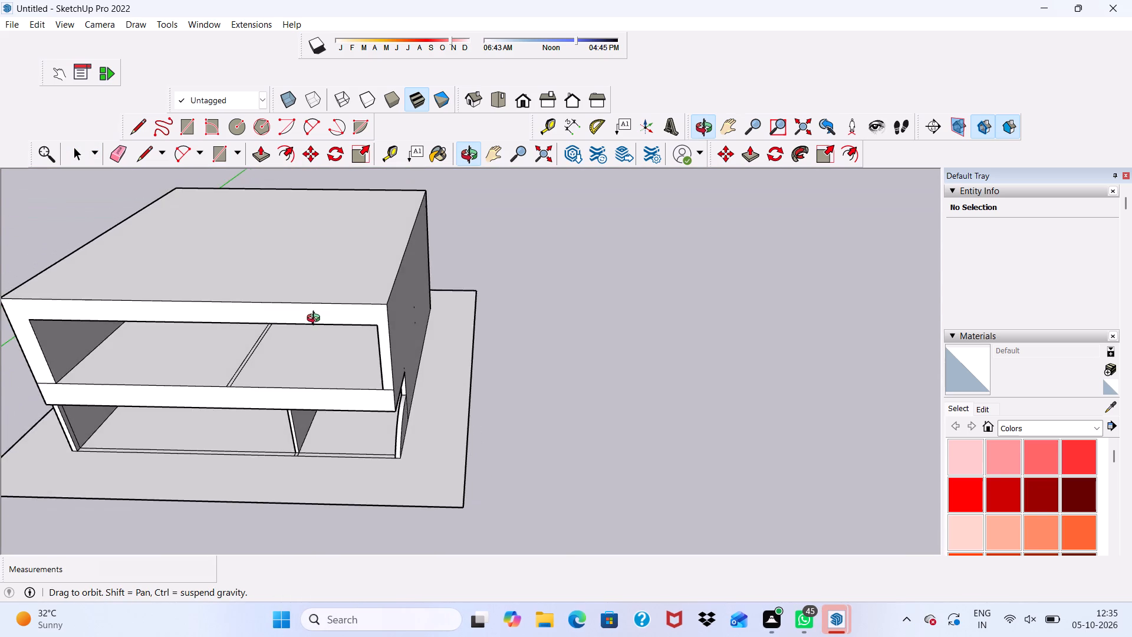
middle_click_drag(316, 320, 292, 283)
scroll(295, 275, "up", 4)
scroll(295, 275, "down", 1)
middle_click_drag(295, 275, 284, 353)
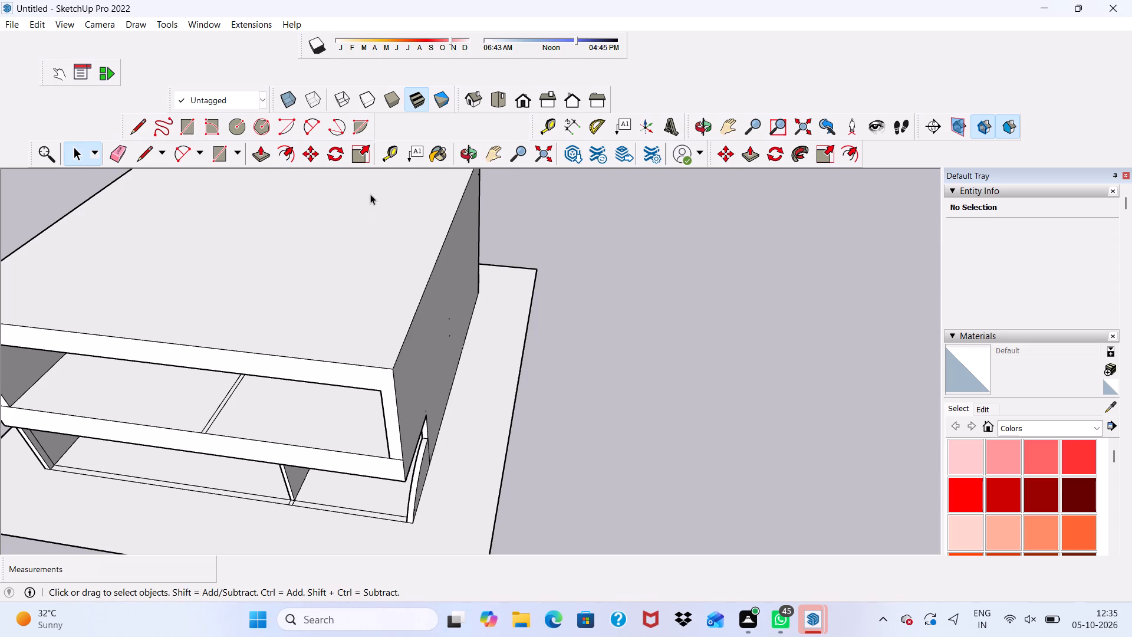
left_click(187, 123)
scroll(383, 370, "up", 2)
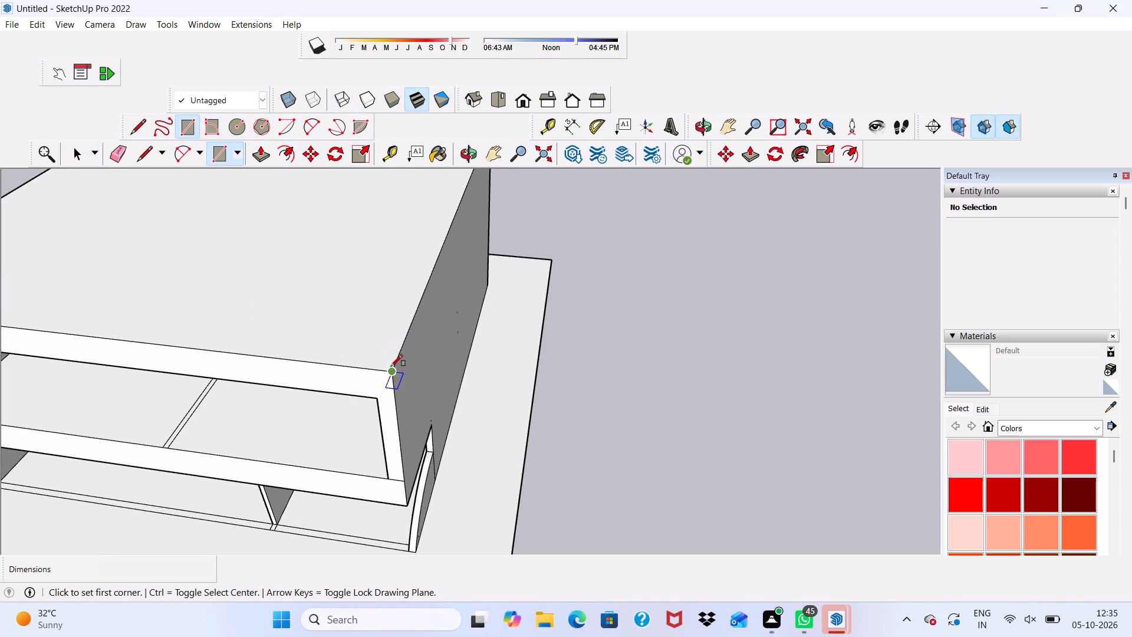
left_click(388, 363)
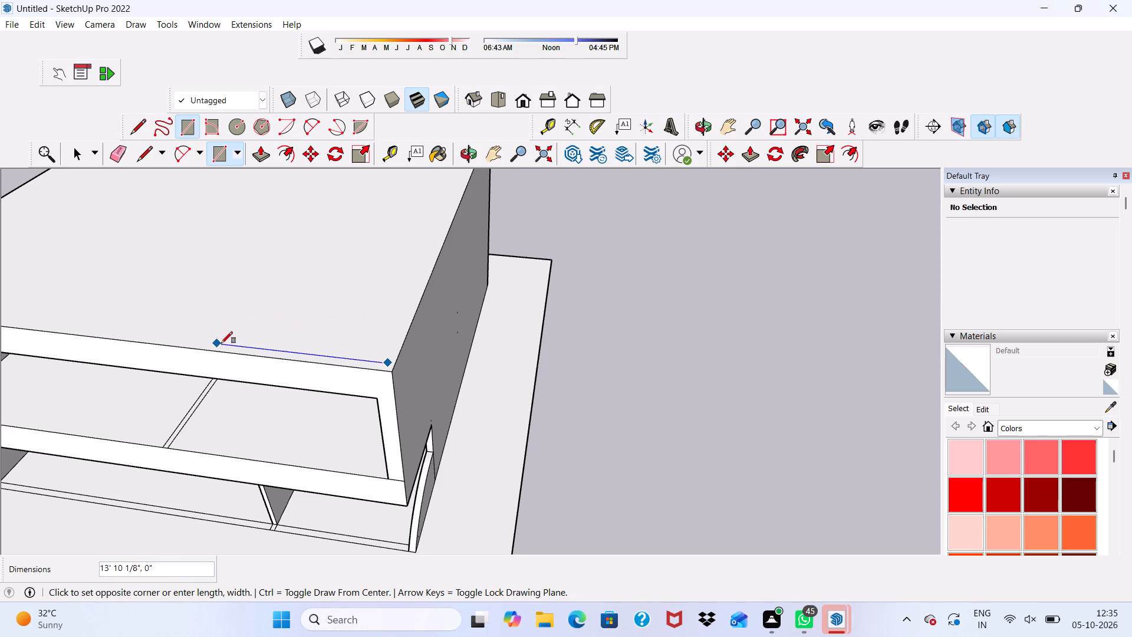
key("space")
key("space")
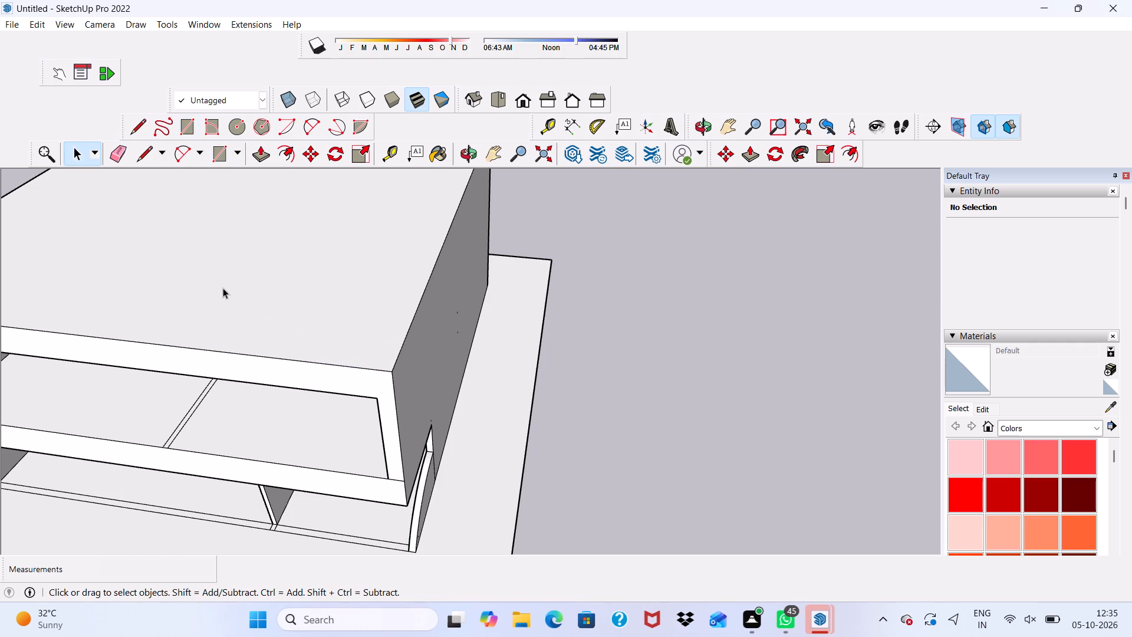
Draw a rectangle about 14' 6" by 10' 7" on the roof, starting from its front corner above the curved wall.
left_click(192, 129)
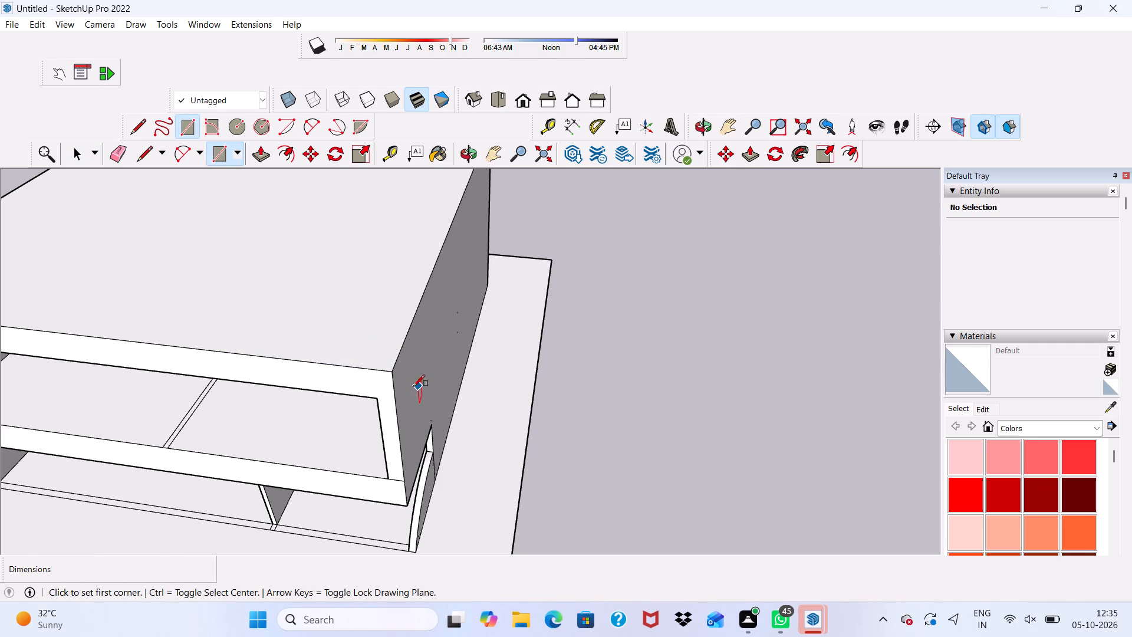
left_click(390, 369)
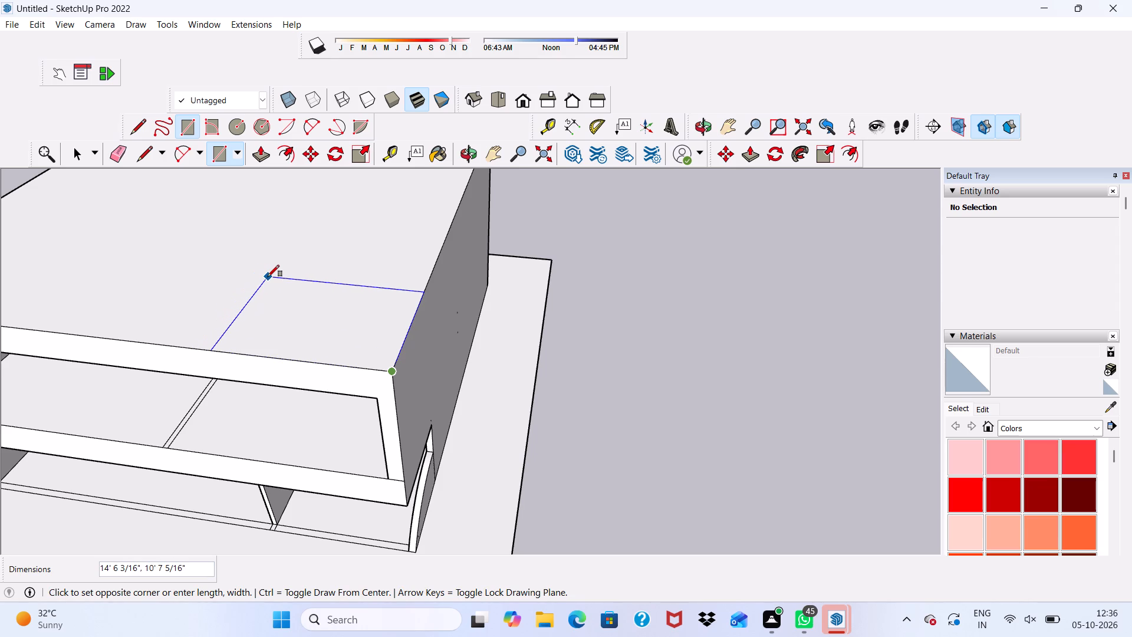
left_click(268, 277)
key("space")
Push the corner rectangle on the roof down about 2' 6" to form a recess.
scroll(289, 298, "down", 1)
middle_click_drag(291, 300, 340, 177)
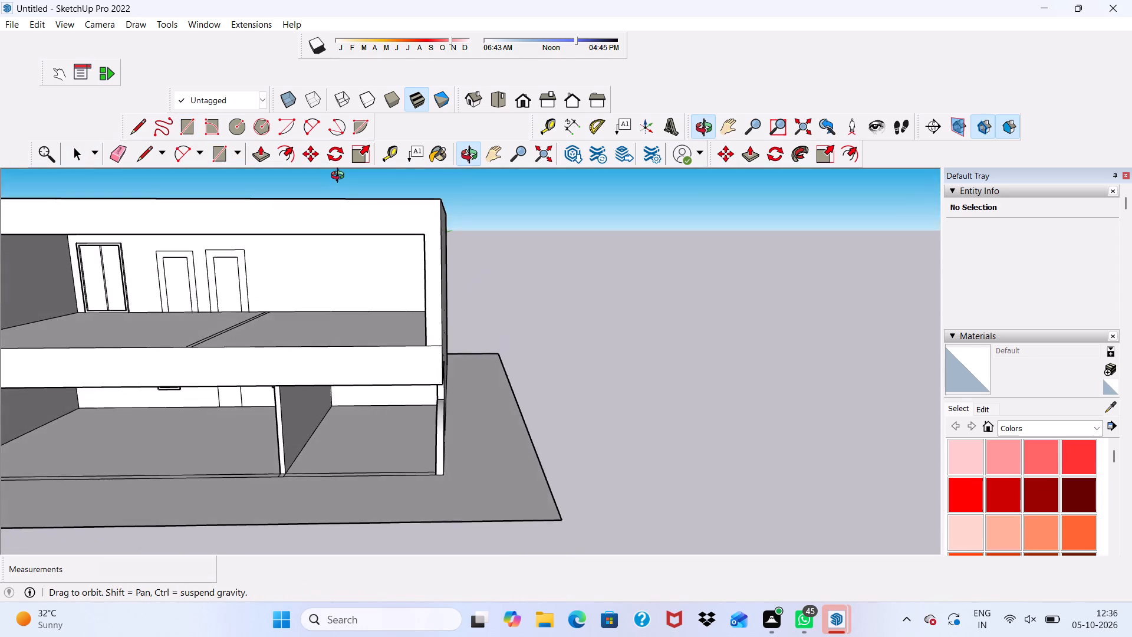
middle_click_drag(340, 177, 356, 230)
scroll(349, 247, "up", 4)
scroll(344, 252, "down", 3)
middle_click_drag(343, 257, 271, 193)
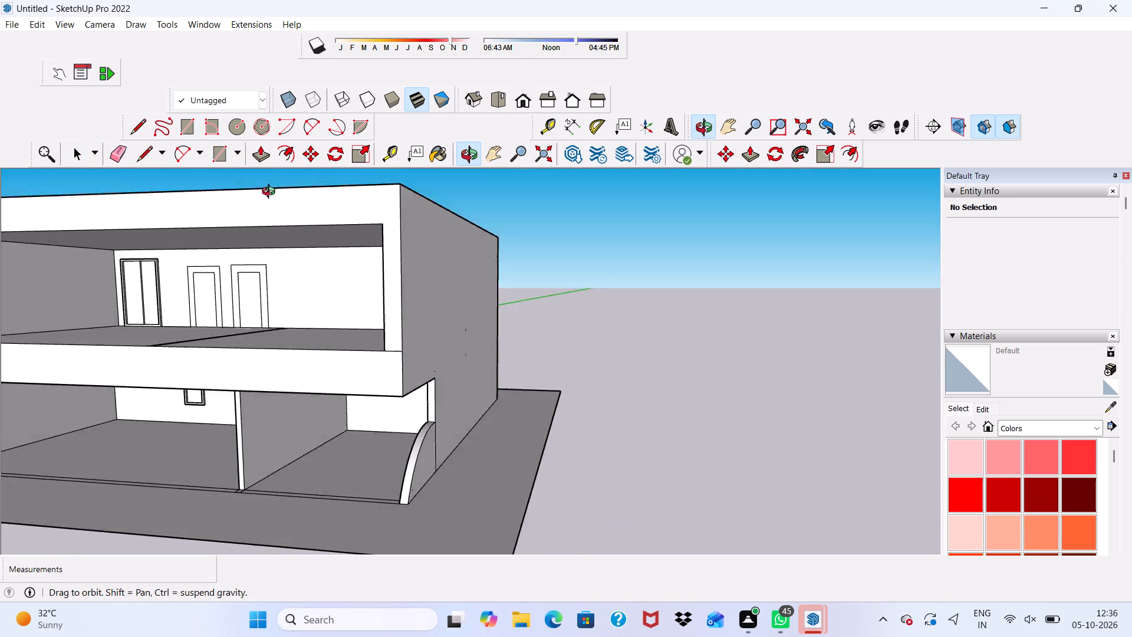
middle_click_drag(271, 193, 268, 208)
scroll(269, 215, "up", 2)
scroll(326, 215, "down", 1)
middle_click_drag(329, 215, 330, 336)
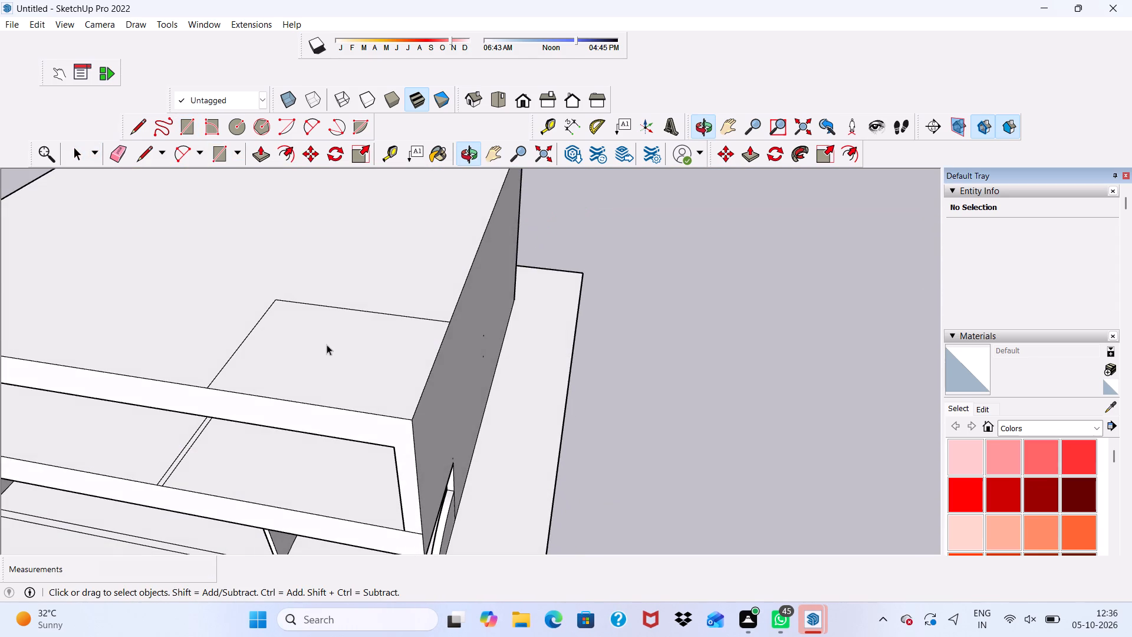
left_click(262, 359)
left_click(259, 150)
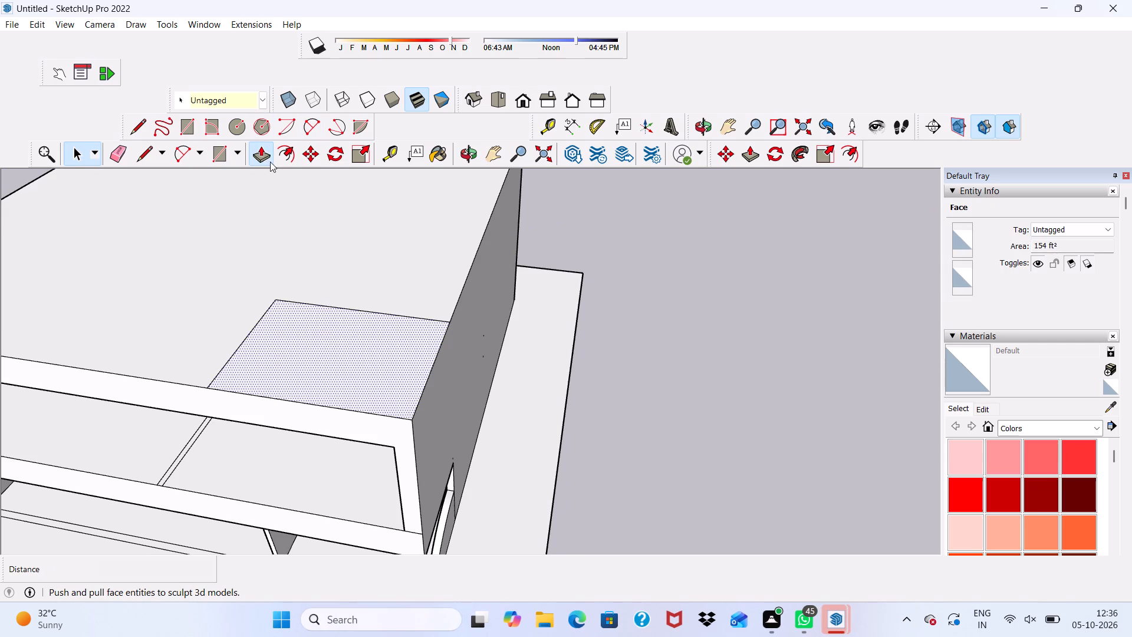
left_click_drag(307, 342, 312, 367)
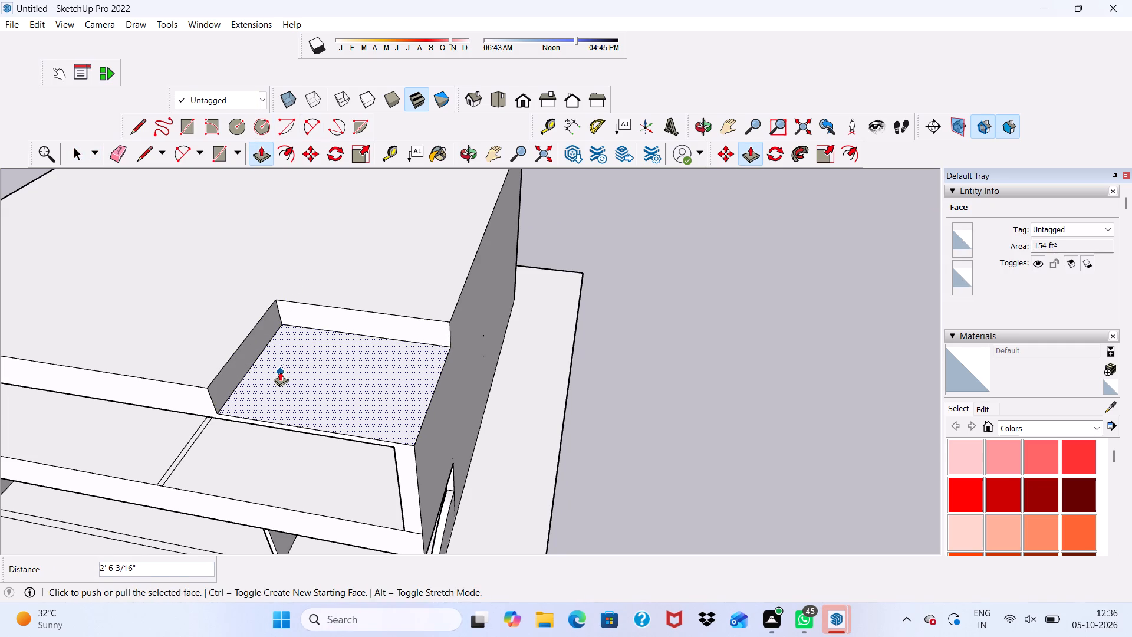
Examine the roof corner recess from the front elevation.
middle_click_drag(279, 365, 341, 195)
scroll(332, 208, "down", 1)
scroll(330, 224, "up", 1)
scroll(320, 235, "down", 1)
scroll(311, 245, "up", 1)
scroll(314, 253, "down", 4)
middle_click_drag(327, 244, 324, 241)
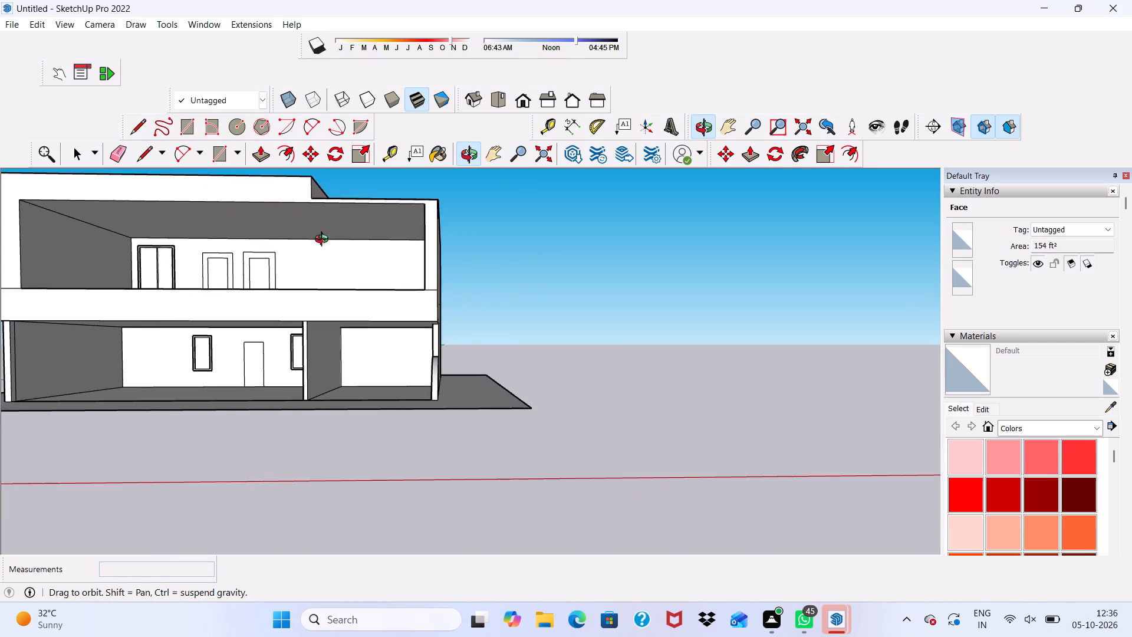
middle_click_drag(324, 241, 339, 252)
middle_click(342, 252)
scroll(345, 251, "up", 3)
scroll(374, 261, "down", 4)
Pull the partition strip on the balcony floor up 10' to form a wall.
middle_click_drag(379, 273, 395, 351)
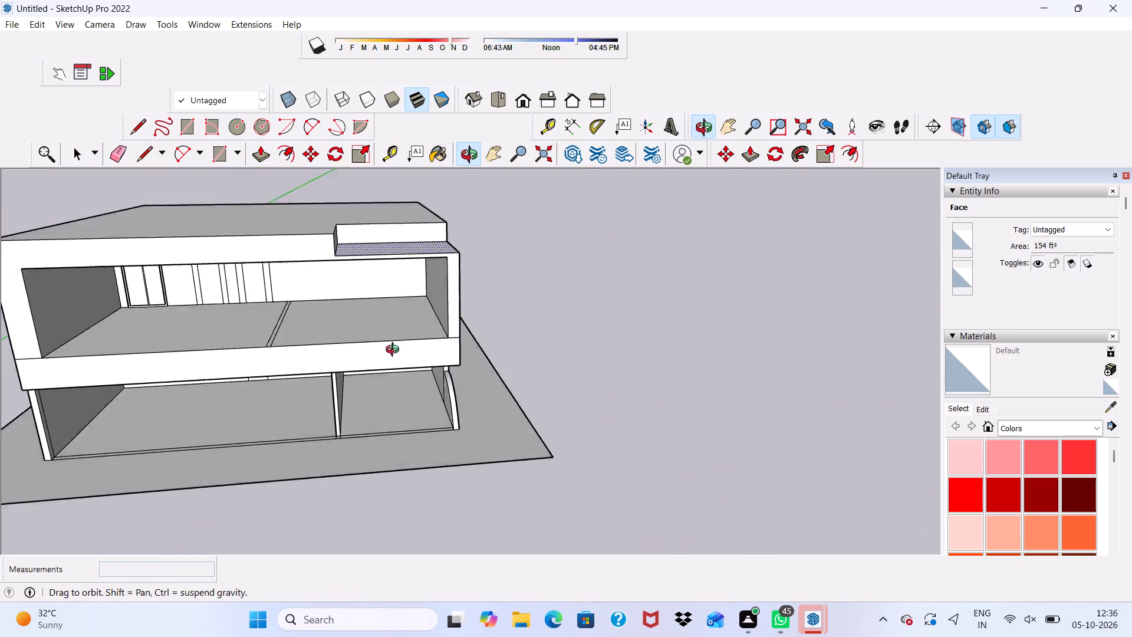
middle_click_drag(395, 351, 381, 398)
middle_click_drag(381, 406, 381, 413)
scroll(300, 354, "up", 8)
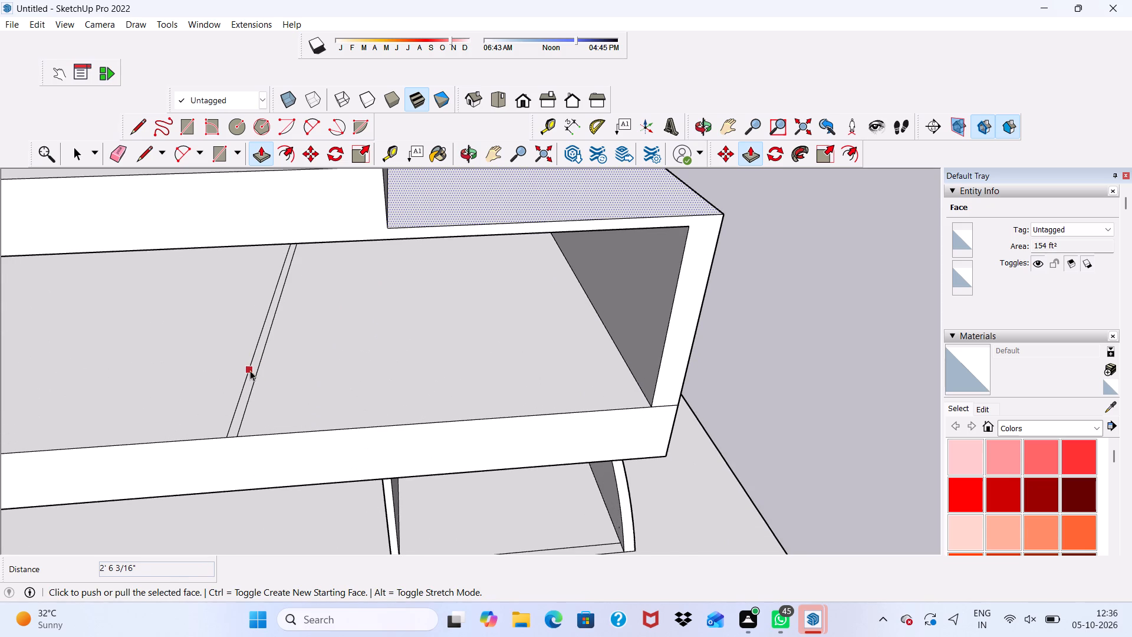
key("space")
left_click(251, 378)
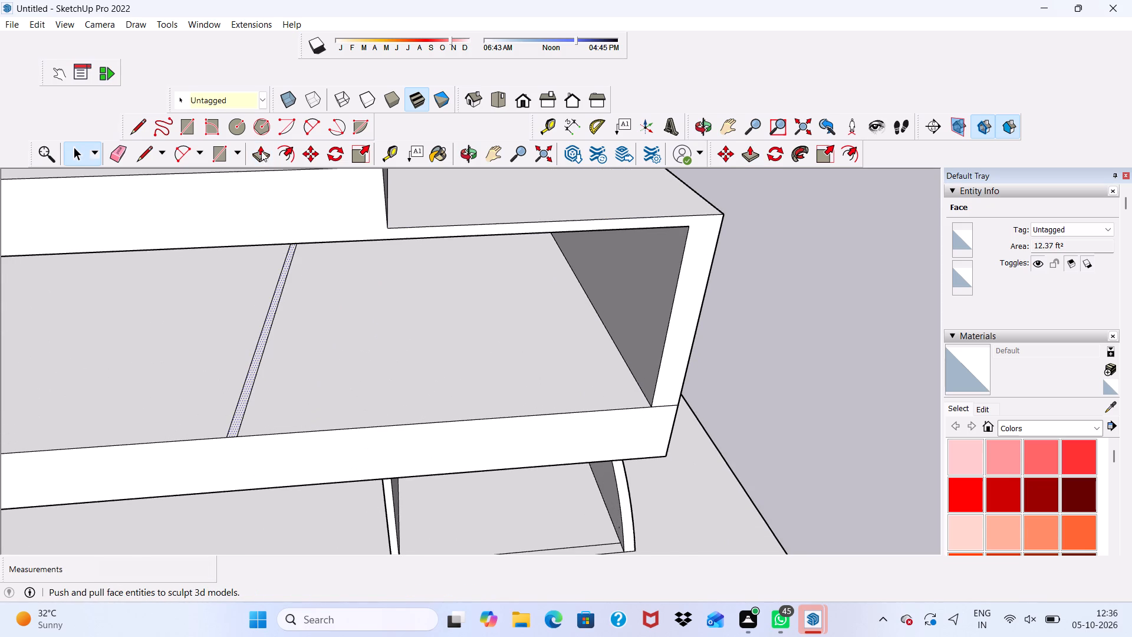
left_click(257, 147)
left_click(253, 362)
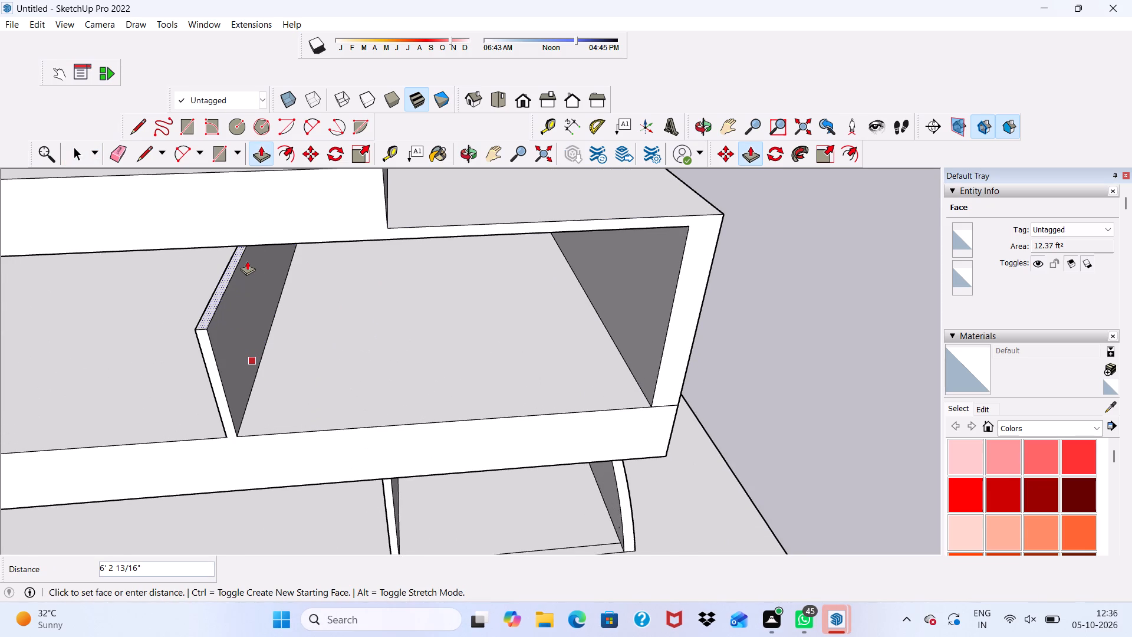
type("10'")
key("Return")
Examine the balcony partition wall and the overall two-storey front elevation.
scroll(259, 279, "down", 2)
scroll(284, 341, "up", 1)
scroll(284, 360, "down", 4)
scroll(292, 386, "up", 1)
scroll(329, 416, "down", 1)
middle_click_drag(330, 418, 327, 417)
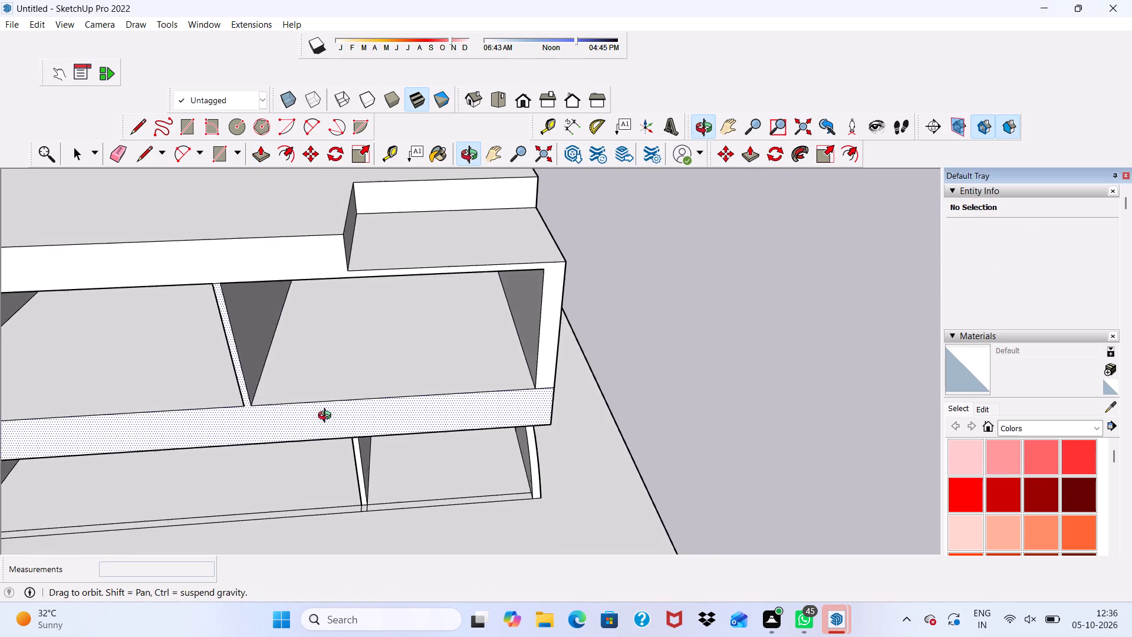
middle_click_drag(327, 417, 336, 330)
scroll(261, 345, "down", 3)
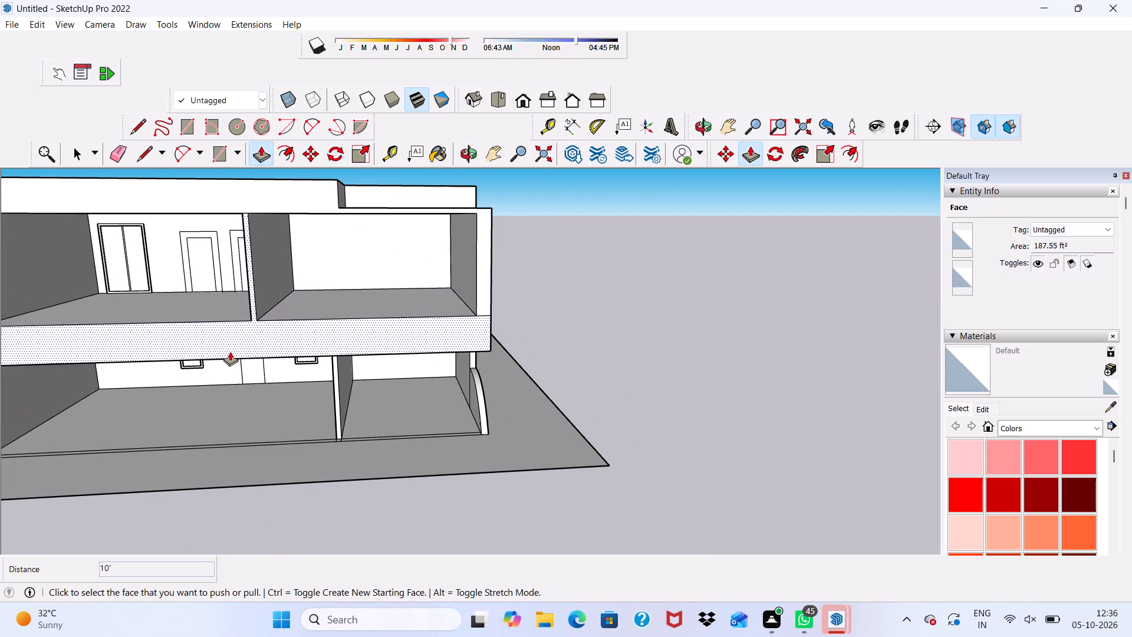
scroll(230, 352, "up", 3)
scroll(230, 352, "down", 4)
middle_click_drag(235, 320, 323, 301)
key("space")
scroll(611, 271, "down", 5)
middle_click_drag(615, 280, 466, 283)
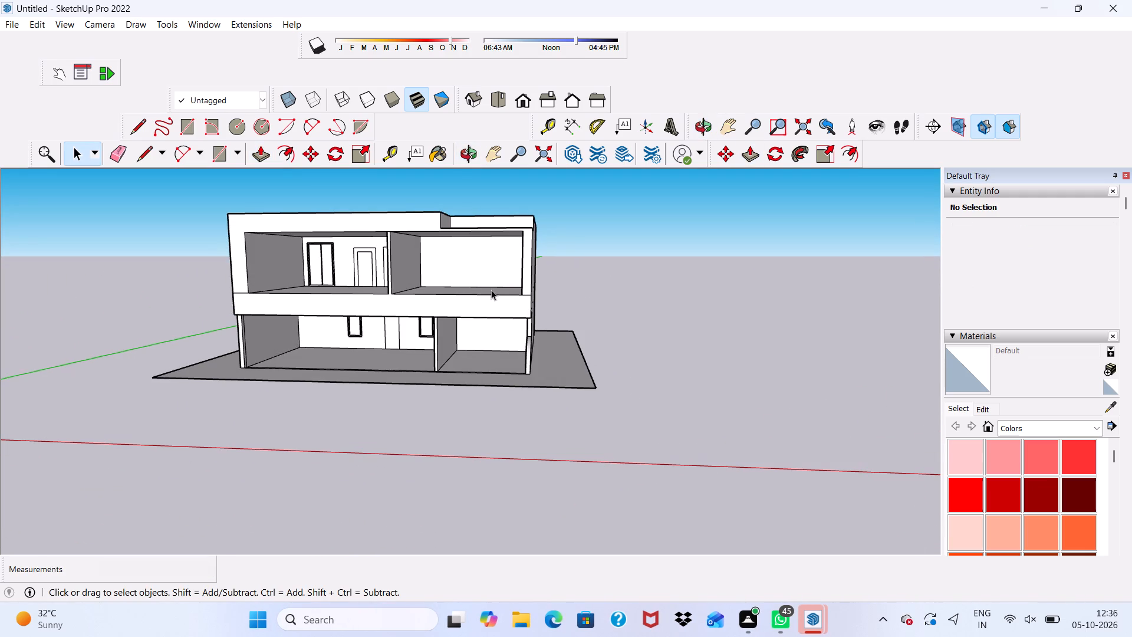
scroll(624, 259, "up", 3)
scroll(394, 300, "down", 2)
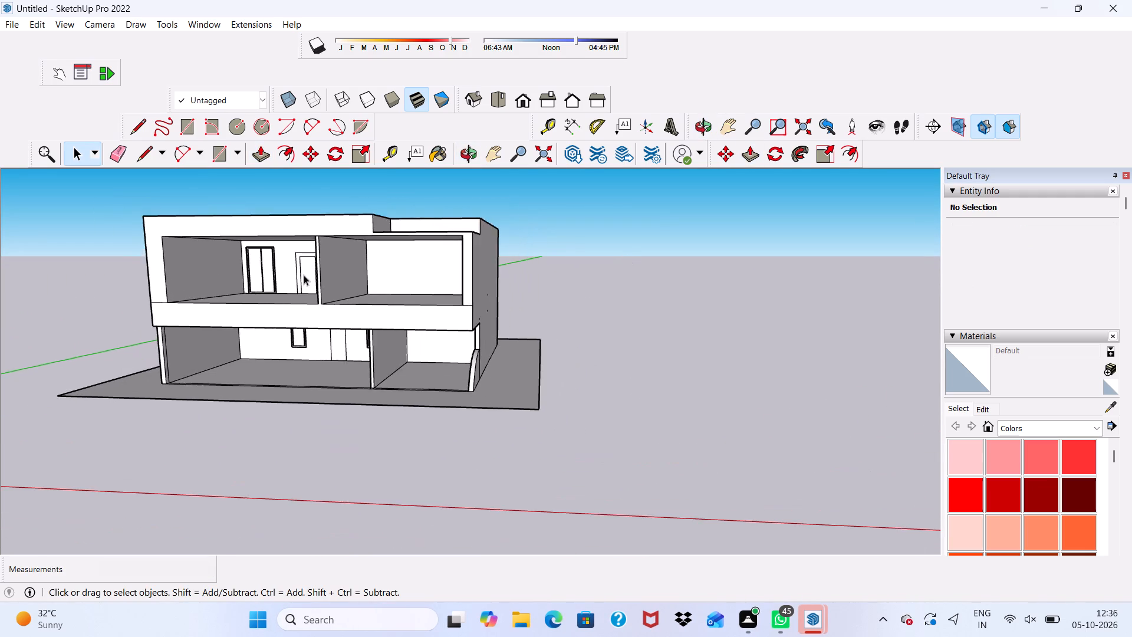
Pull the main roof face up 1', leaving the corner recess out.
middle_click_drag(304, 275, 314, 363)
left_click(263, 244)
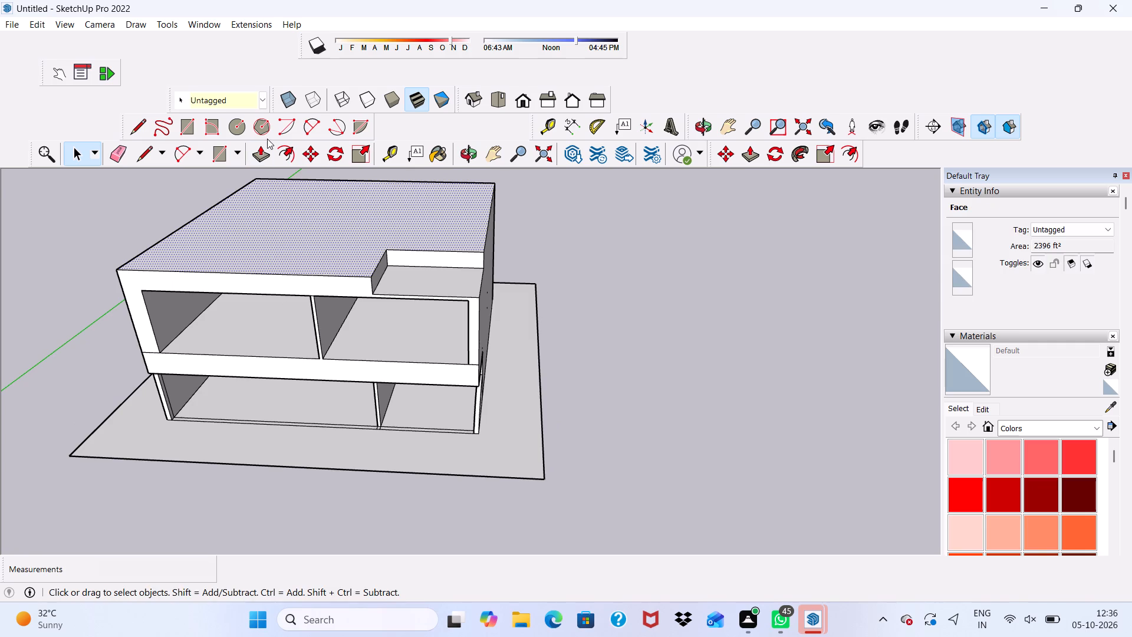
left_click(262, 151)
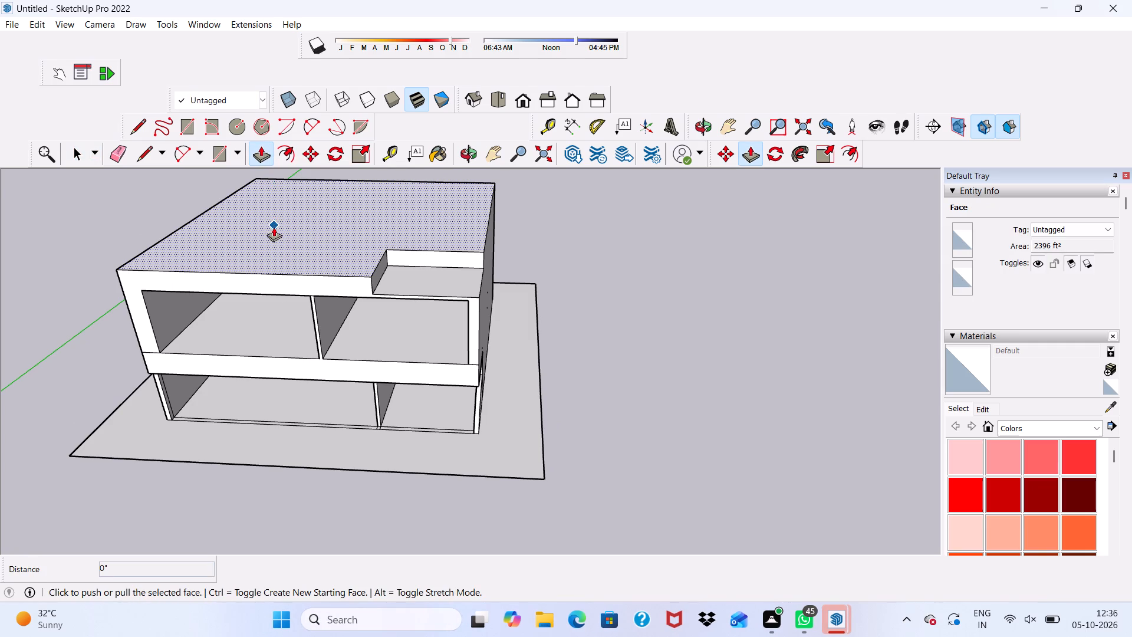
left_click(279, 231)
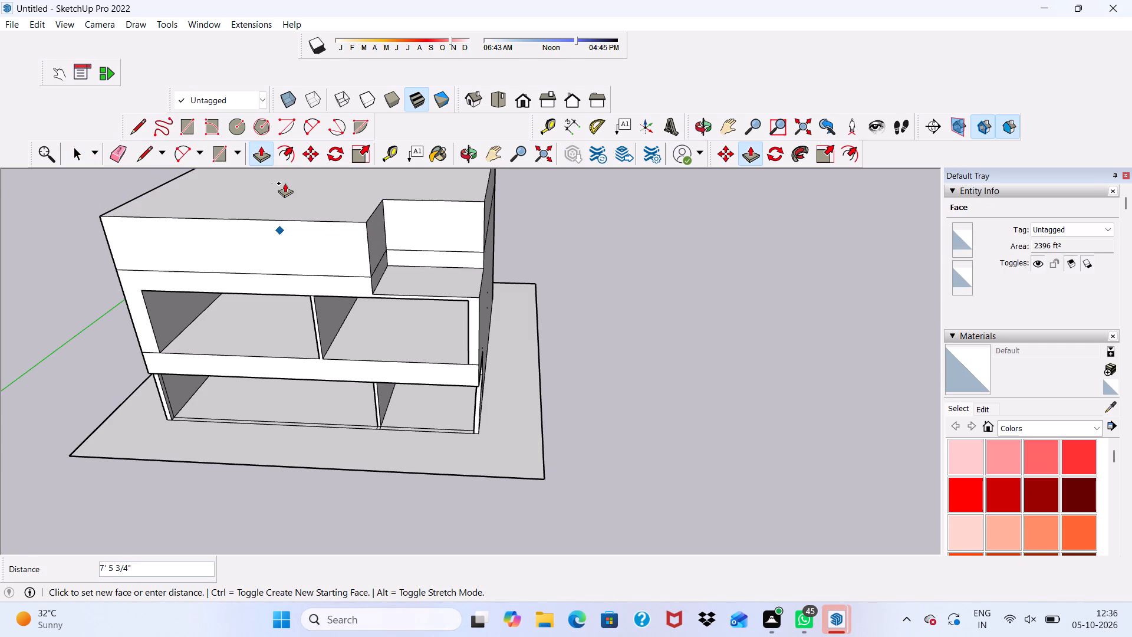
type("1'")
key("Return")
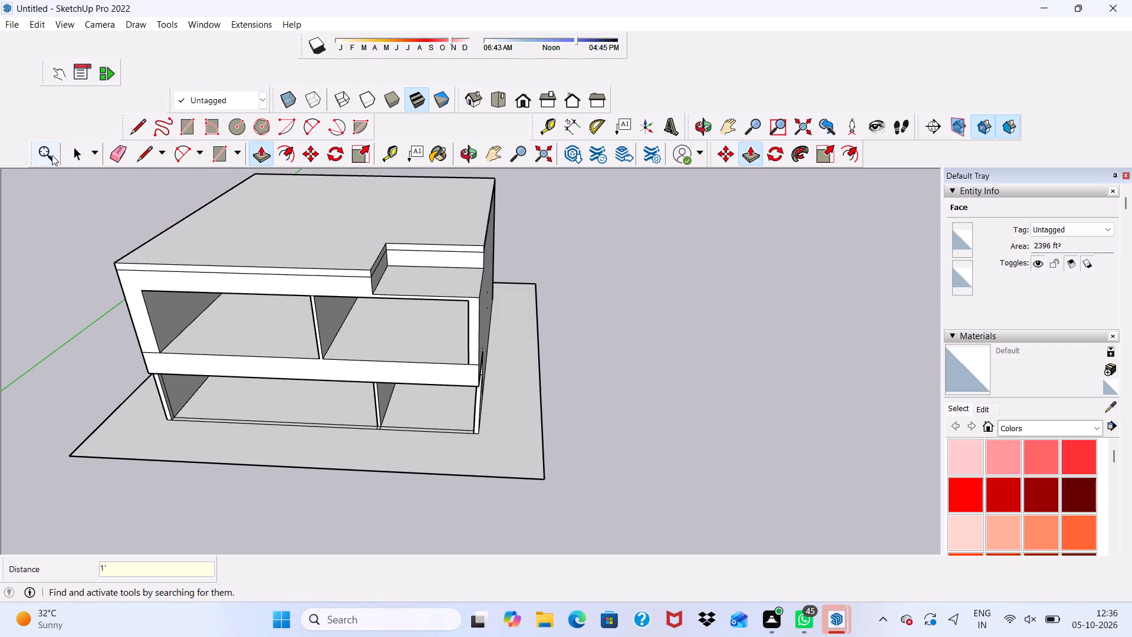
Erase the horizontal seam lines just below the roof edge on the front, both side and rear walls.
left_click(115, 142)
scroll(206, 259, "up", 7)
scroll(216, 268, "down", 1)
scroll(216, 268, "up", 1)
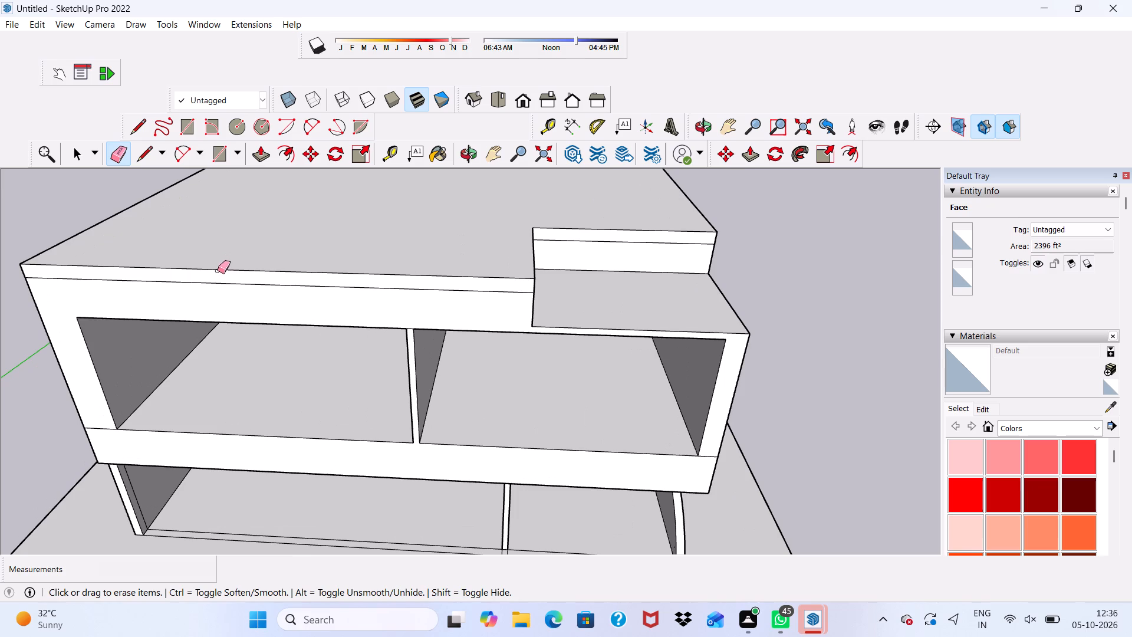
left_click_drag(219, 280, 222, 287)
scroll(189, 290, "down", 2)
middle_click_drag(198, 289, 555, 219)
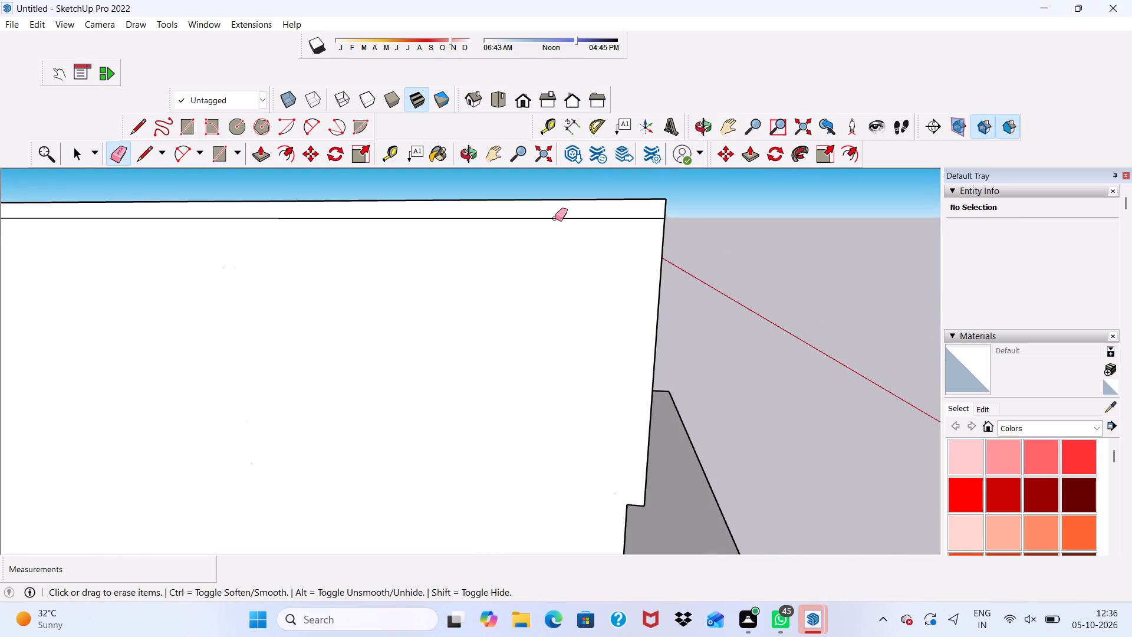
left_click_drag(555, 218, 555, 229)
scroll(531, 223, "down", 8)
scroll(459, 265, "up", 1)
scroll(413, 288, "down", 2)
middle_click_drag(373, 303, 664, 313)
scroll(479, 310, "up", 5)
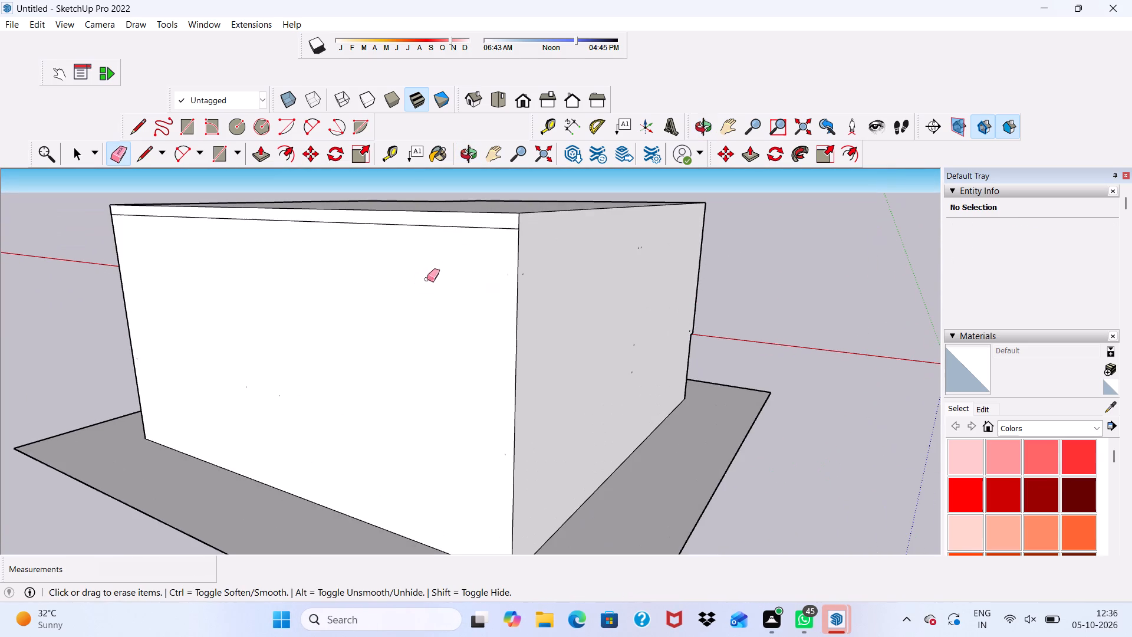
left_click_drag(458, 214, 451, 218)
scroll(37, 289, "down", 4)
middle_click_drag(107, 296, 552, 288)
scroll(512, 268, "up", 1)
left_click_drag(452, 220, 455, 229)
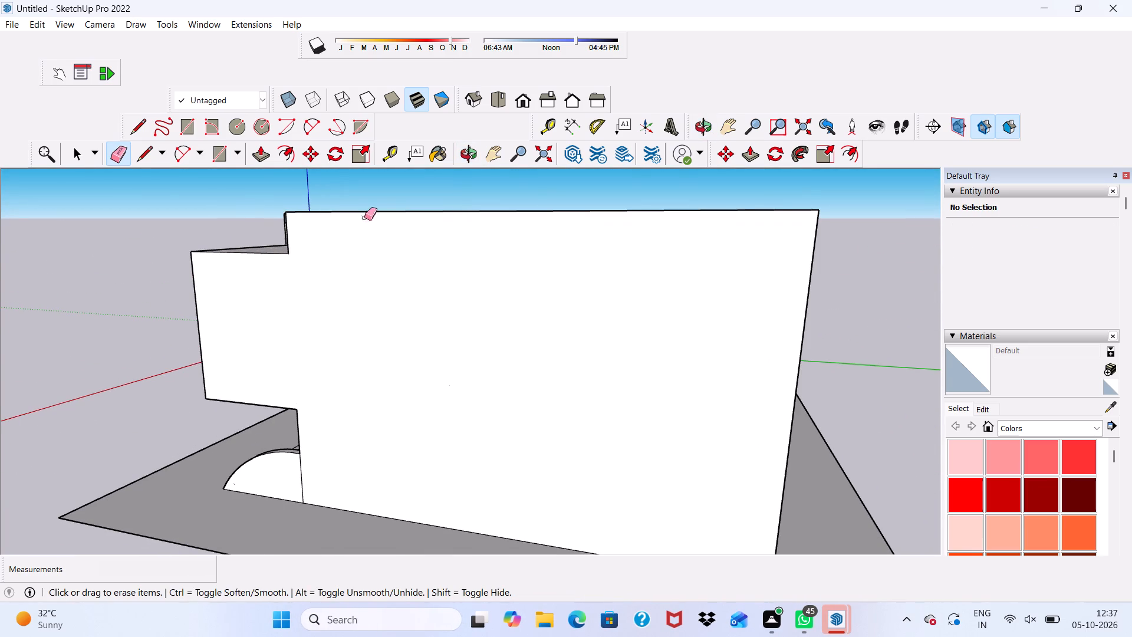
Erase the two horizontal seam lines on the side and rear walls of the roof's corner recess.
scroll(221, 267, "down", 4)
middle_click_drag(291, 303, 659, 329)
scroll(416, 270, "up", 11)
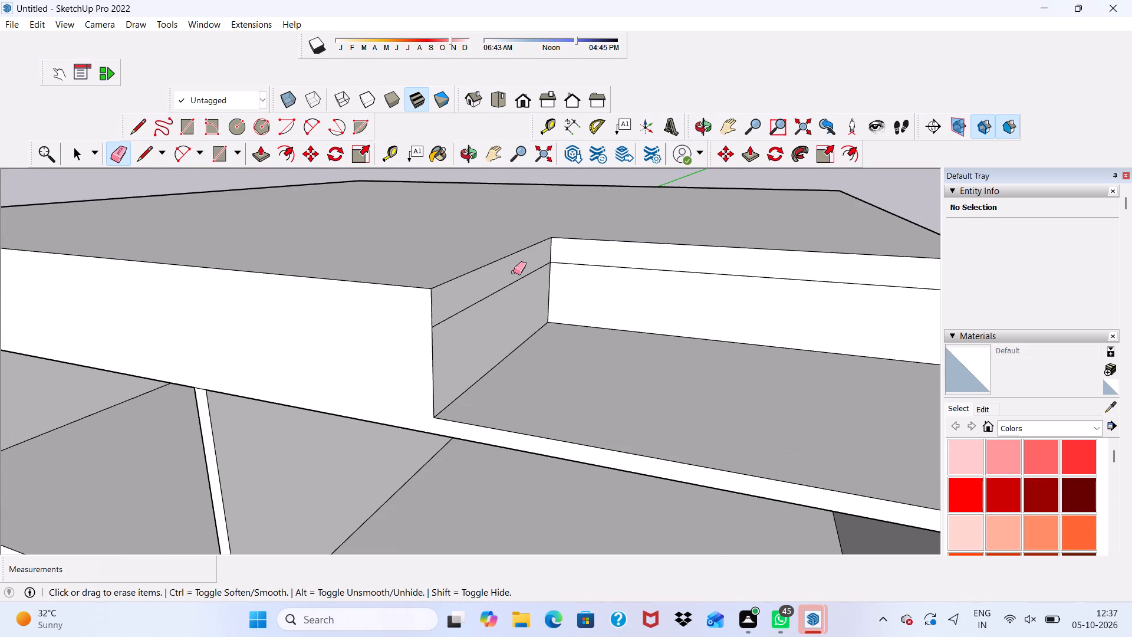
left_click_drag(501, 287, 510, 300)
left_click_drag(578, 259, 585, 274)
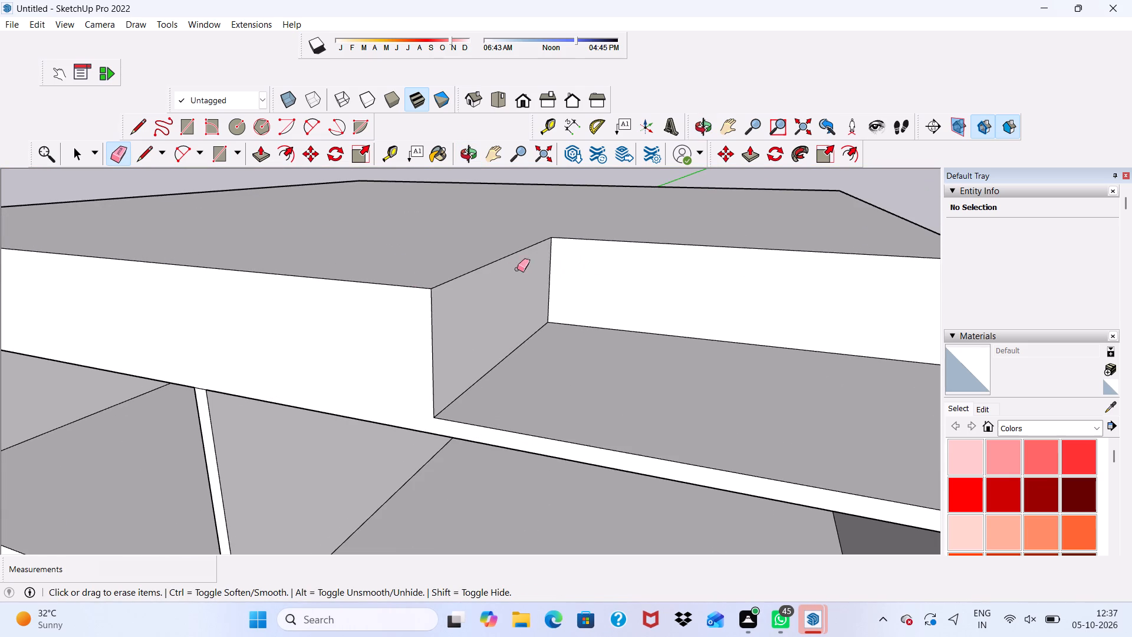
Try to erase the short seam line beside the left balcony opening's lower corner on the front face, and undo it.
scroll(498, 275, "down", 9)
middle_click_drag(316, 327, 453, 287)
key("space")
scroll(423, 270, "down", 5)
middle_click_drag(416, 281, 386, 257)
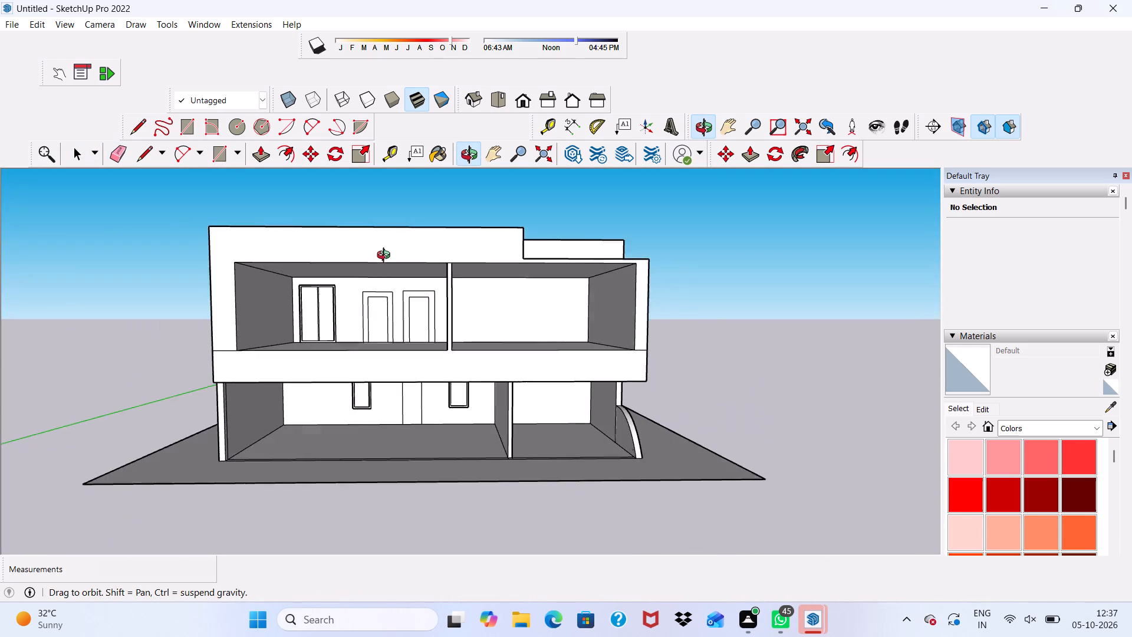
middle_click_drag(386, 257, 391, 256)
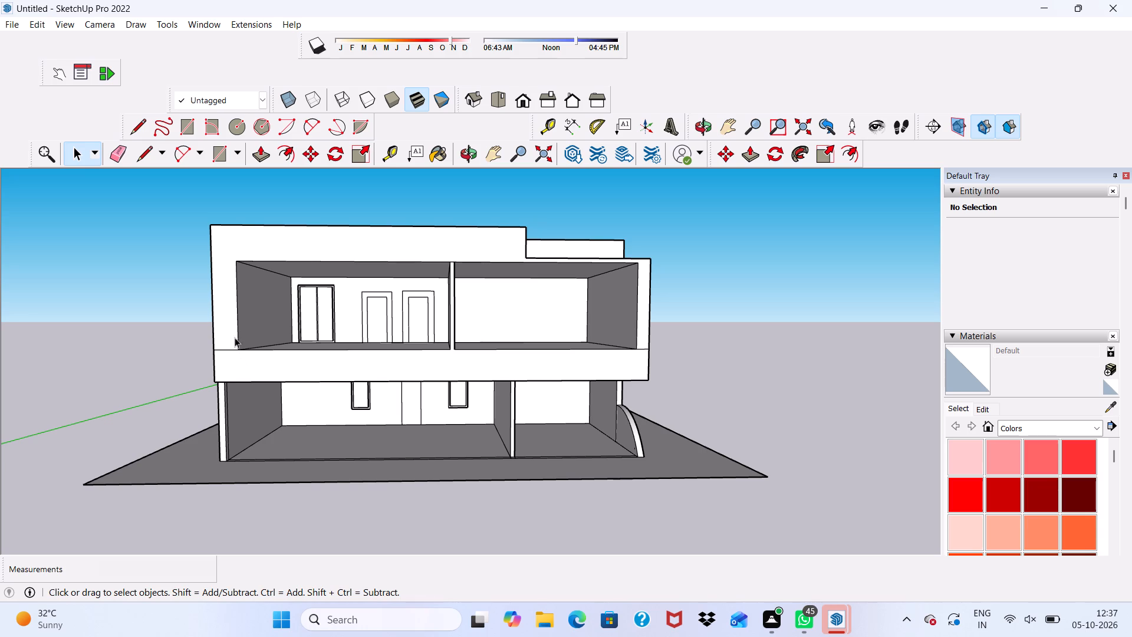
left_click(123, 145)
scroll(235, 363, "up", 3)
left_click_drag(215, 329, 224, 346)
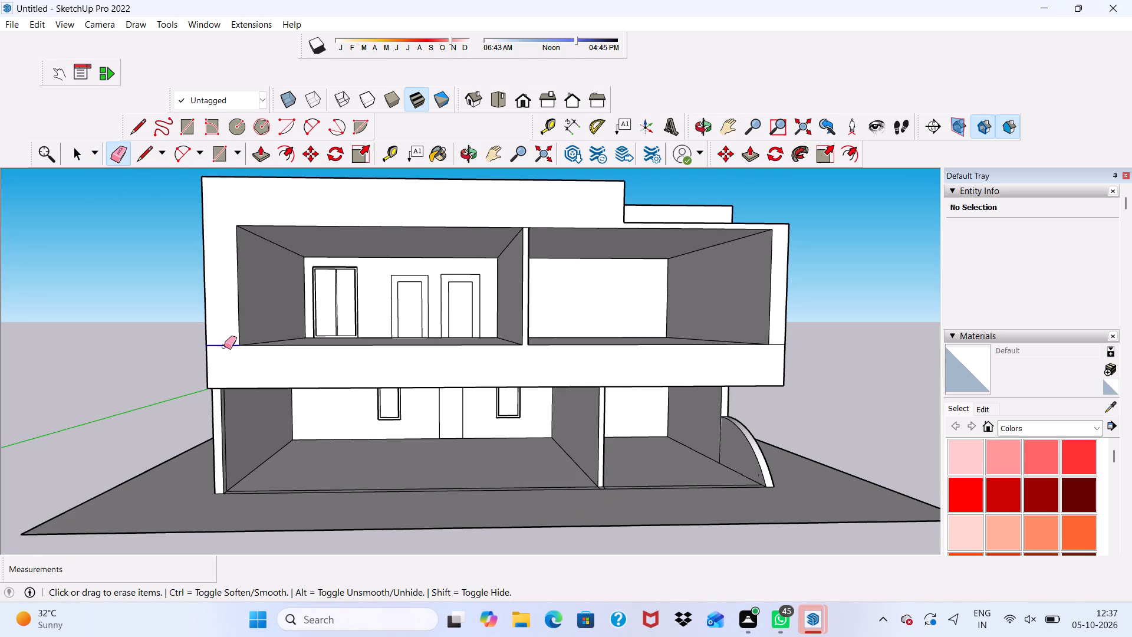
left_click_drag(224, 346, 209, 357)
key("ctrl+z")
Erase the short seam line between the left balcony opening's lower corner and the outer edge of the front face.
scroll(168, 362, "up", 4)
scroll(348, 332, "up", 1)
scroll(348, 332, "down", 1)
scroll(348, 332, "up", 8)
middle_click_drag(199, 400, 314, 285)
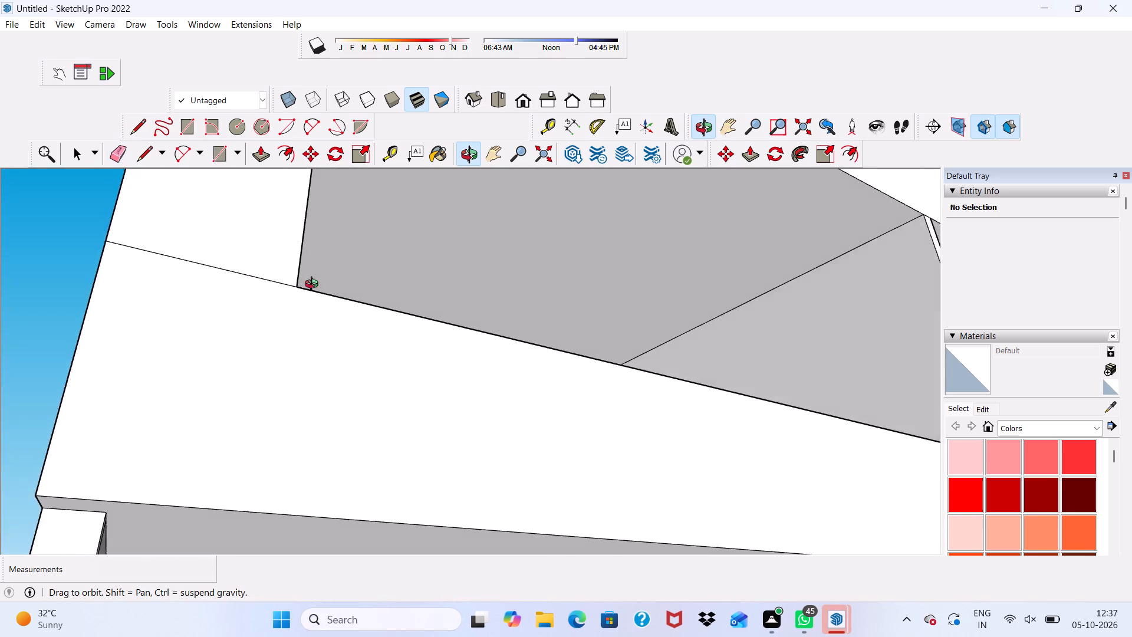
middle_click_drag(314, 285, 412, 370)
scroll(412, 370, "up", 3)
scroll(196, 306, "up", 5)
left_click(182, 297)
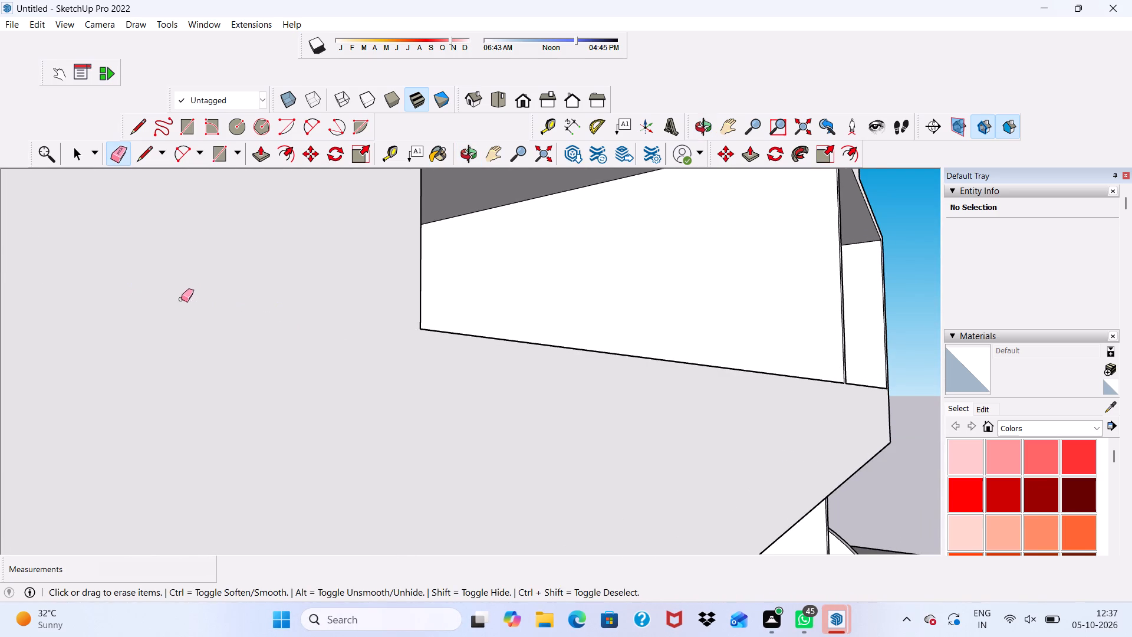
scroll(186, 303, "down", 3)
scroll(259, 327, "up", 1)
scroll(275, 330, "down", 1)
scroll(310, 314, "up", 1)
scroll(310, 314, "down", 1)
scroll(322, 323, "up", 1)
scroll(343, 329, "down", 11)
scroll(499, 368, "up", 1)
scroll(500, 373, "down", 3)
key("space")
Examine the front elevation around the two balcony openings and the stepped roof.
scroll(524, 392, "down", 3)
middle_click_drag(522, 397, 300, 405)
scroll(300, 405, "up", 1)
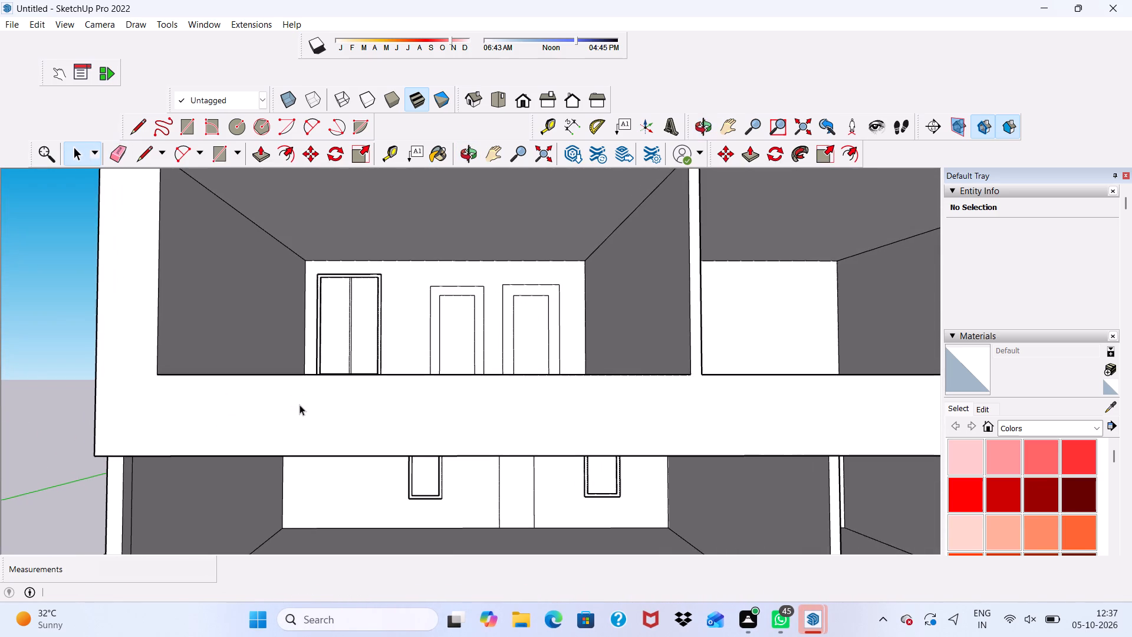
scroll(311, 408, "up", 3)
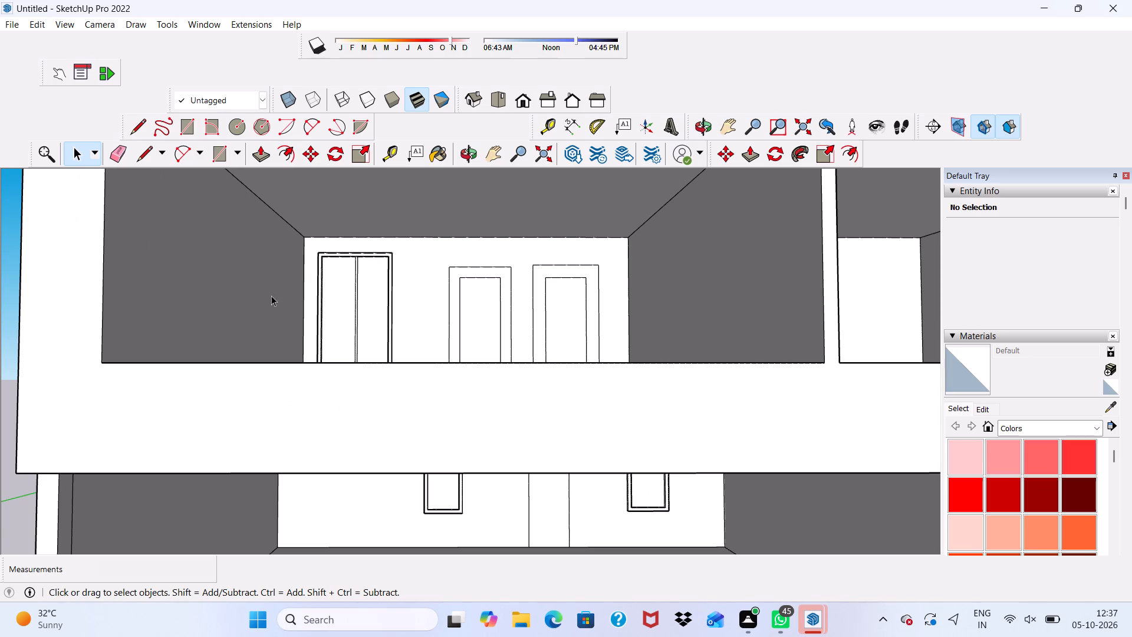
scroll(117, 249, "down", 10)
scroll(232, 215, "up", 1)
scroll(215, 139, "down", 1)
scroll(212, 149, "up", 2)
scroll(210, 169, "down", 7)
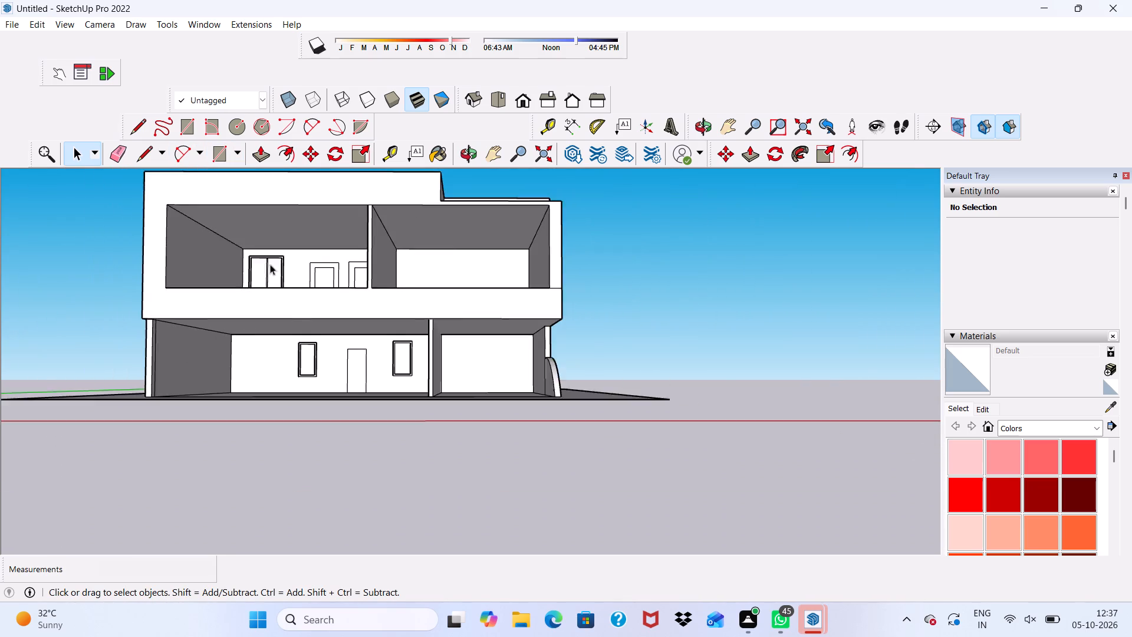
scroll(270, 264, "down", 2)
scroll(324, 302, "up", 1)
scroll(356, 202, "up", 7)
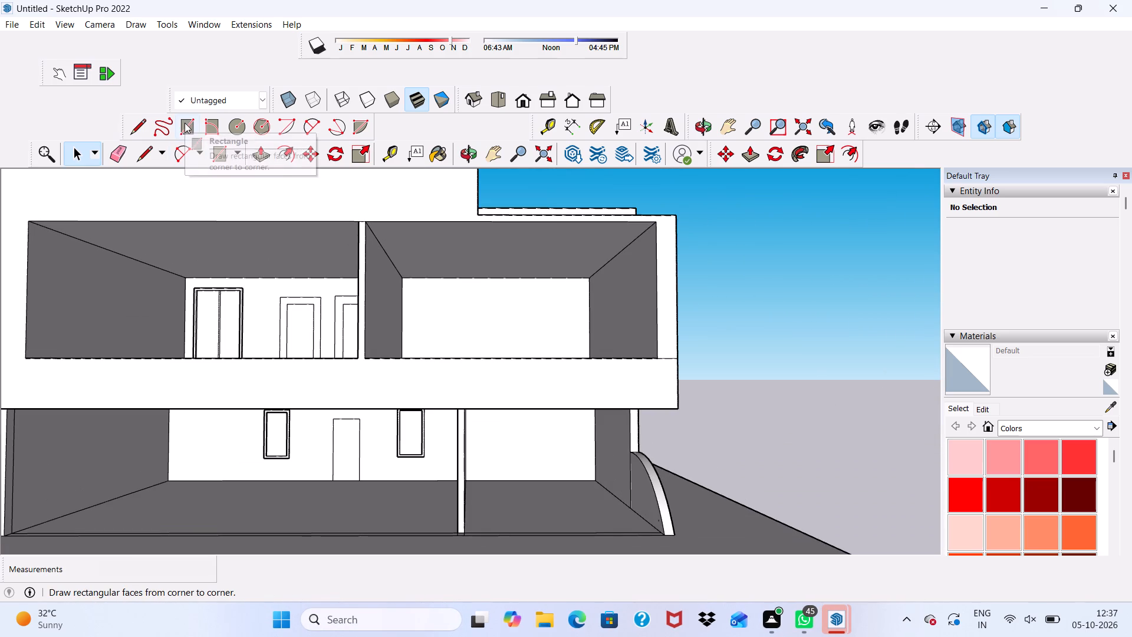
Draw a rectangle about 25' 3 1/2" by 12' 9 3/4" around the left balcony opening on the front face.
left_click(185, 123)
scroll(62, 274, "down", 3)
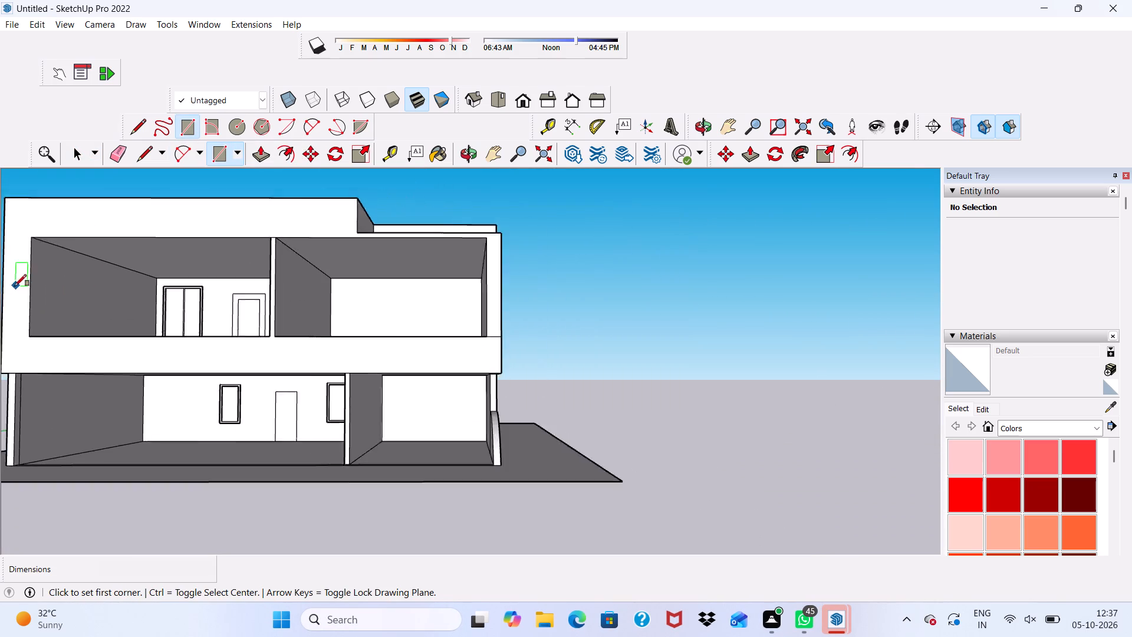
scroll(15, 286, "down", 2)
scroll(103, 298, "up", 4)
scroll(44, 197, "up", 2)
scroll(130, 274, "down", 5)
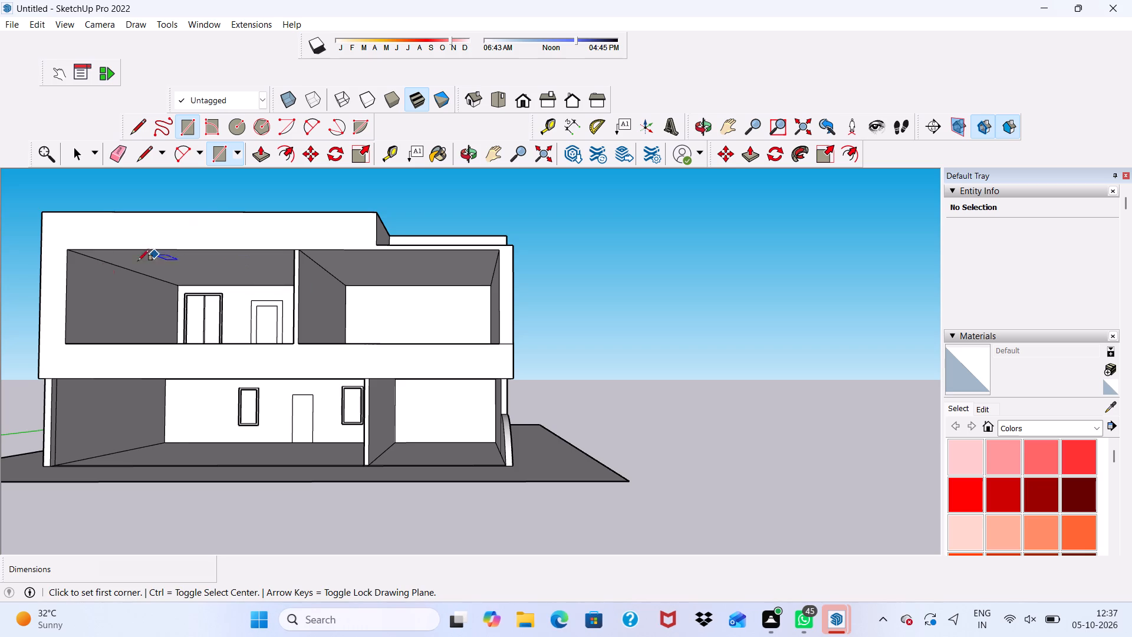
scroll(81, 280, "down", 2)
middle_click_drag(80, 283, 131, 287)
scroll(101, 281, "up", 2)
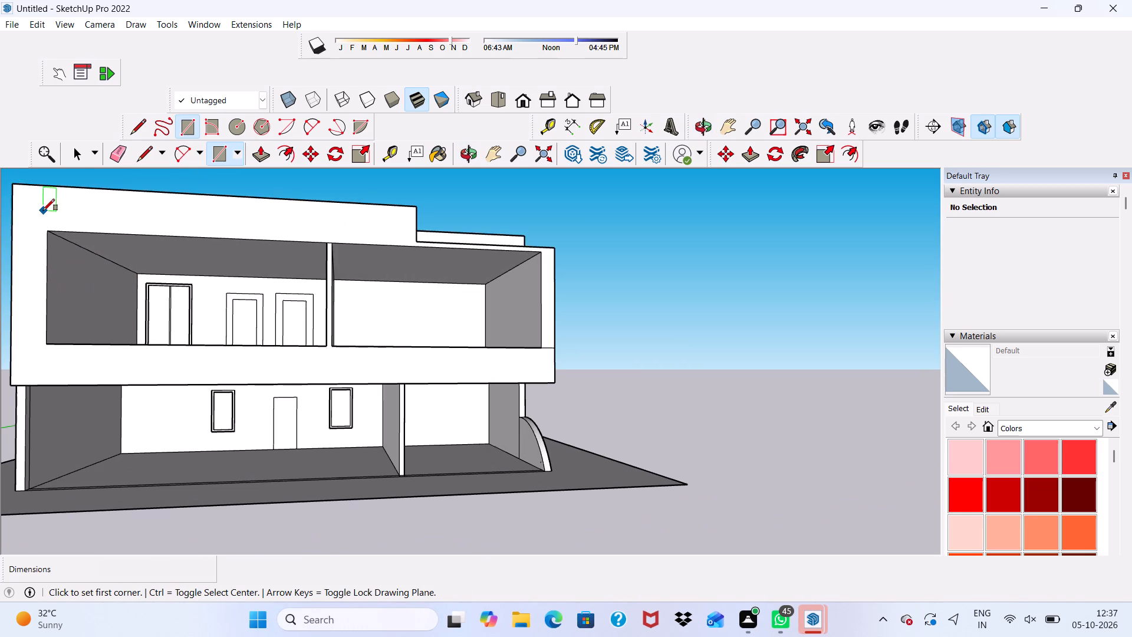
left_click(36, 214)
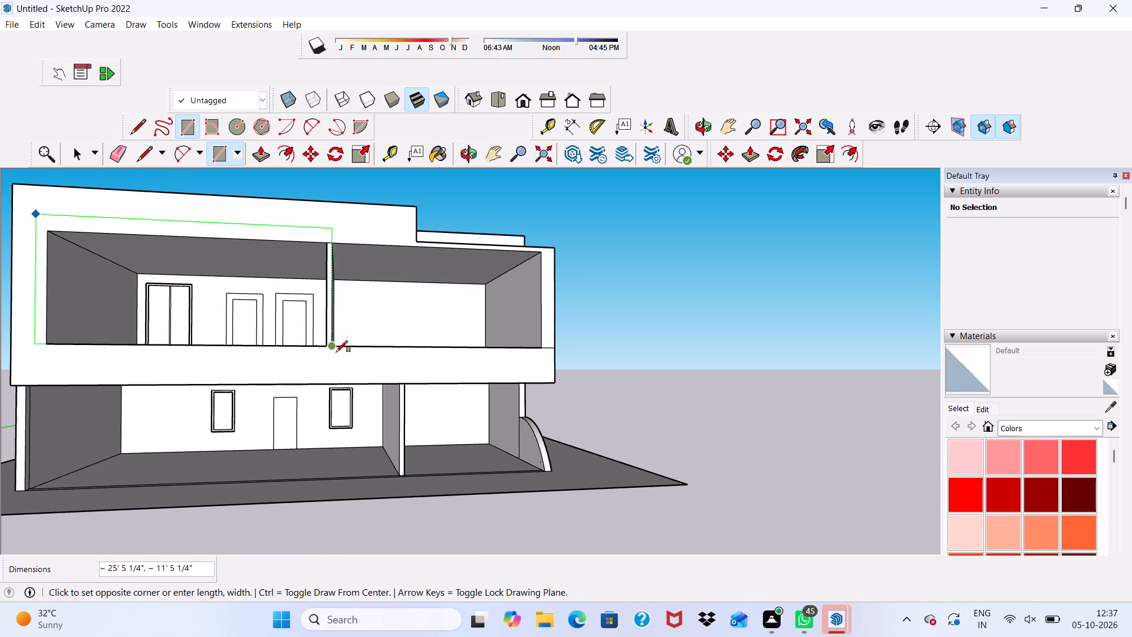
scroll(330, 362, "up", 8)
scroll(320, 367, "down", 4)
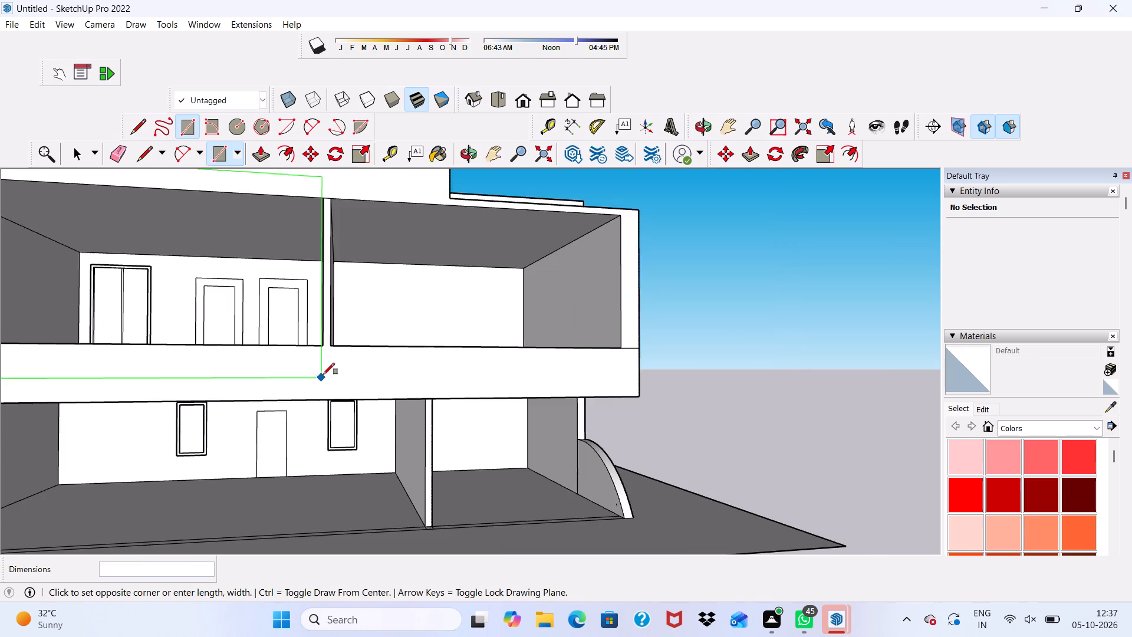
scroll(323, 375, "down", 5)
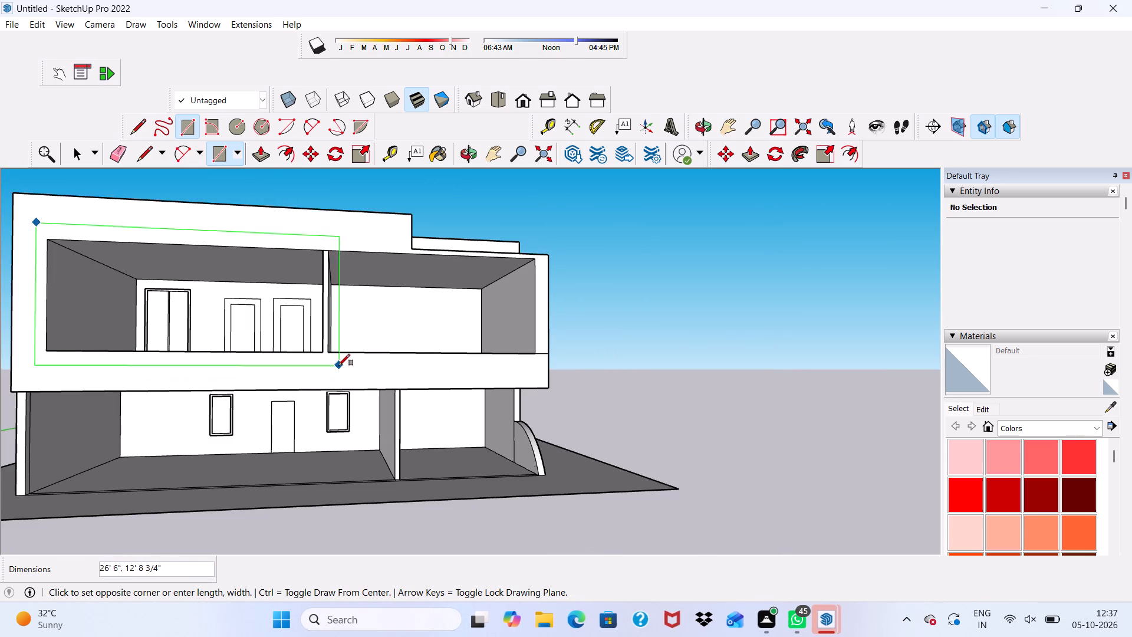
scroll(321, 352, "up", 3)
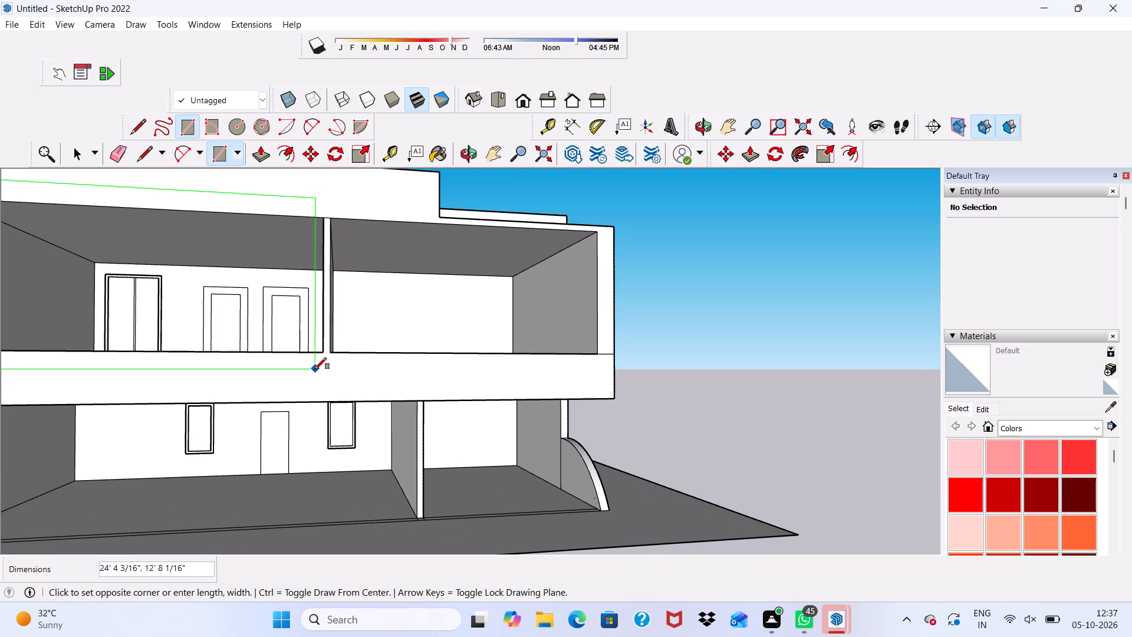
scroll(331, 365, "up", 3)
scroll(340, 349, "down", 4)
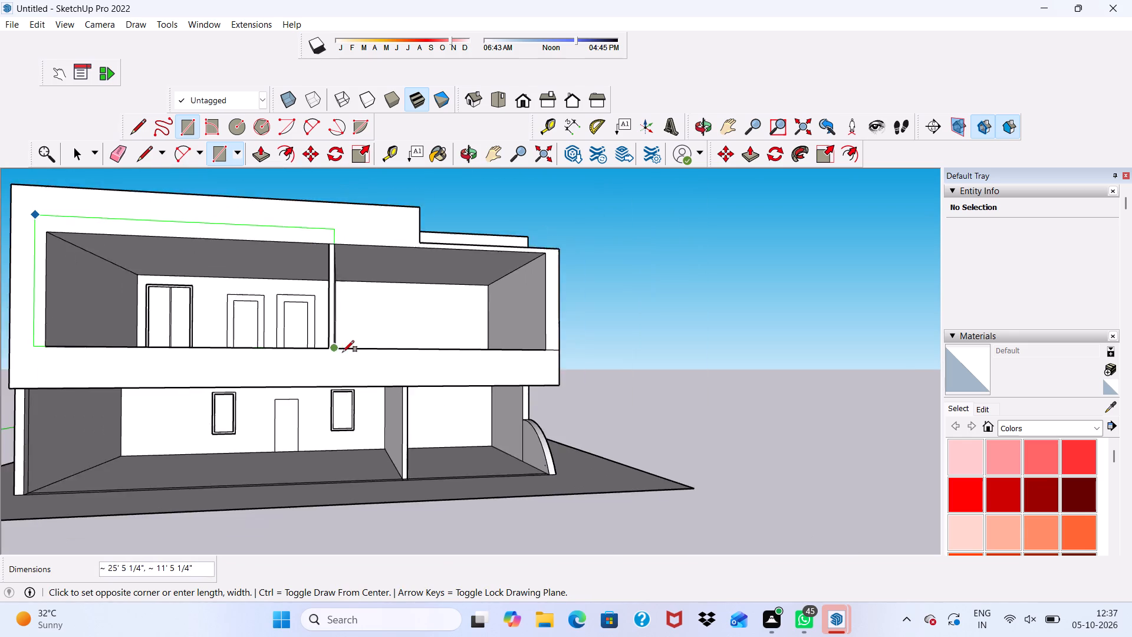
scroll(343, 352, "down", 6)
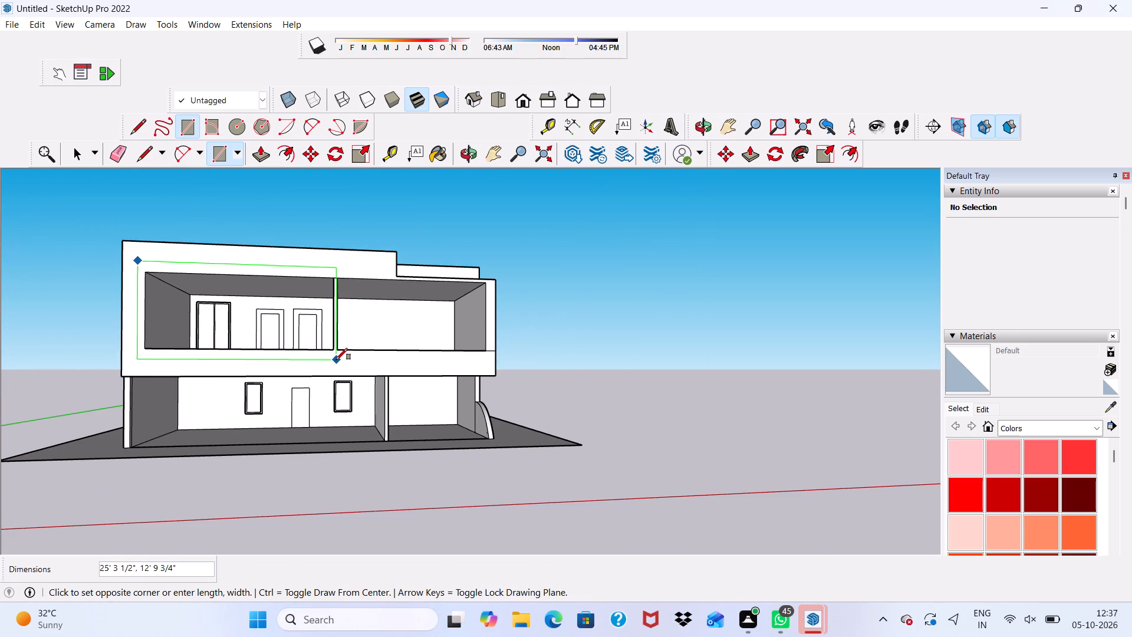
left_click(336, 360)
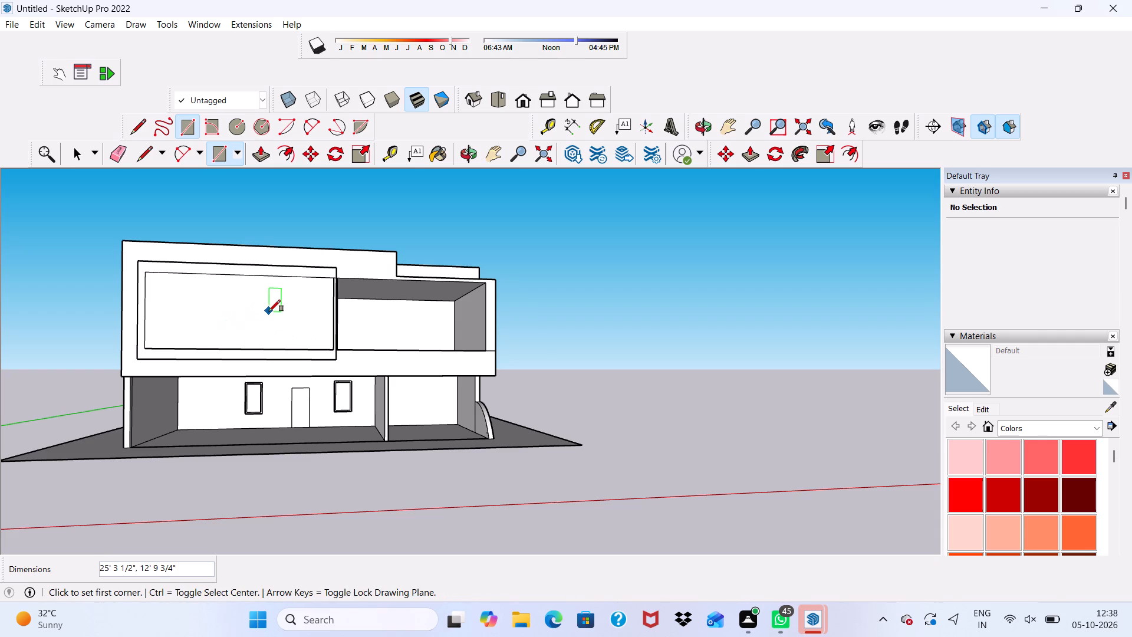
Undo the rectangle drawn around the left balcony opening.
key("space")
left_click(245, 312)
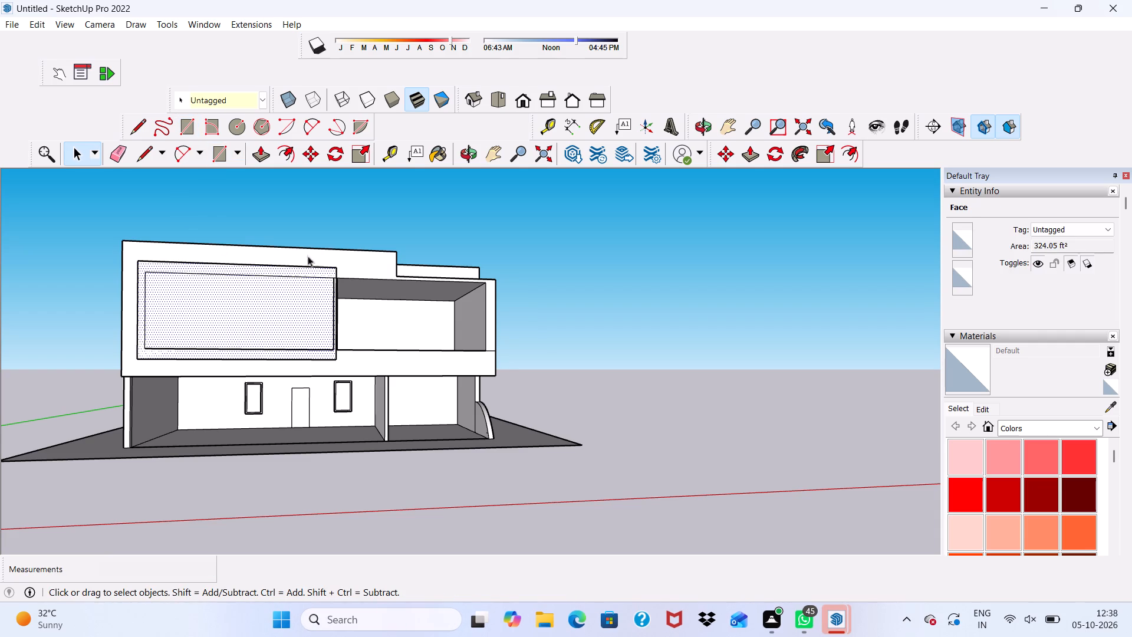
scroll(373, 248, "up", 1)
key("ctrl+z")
Draw a rectangle about 25' 5" by 13' around the left balcony opening, ending flush with the partition wall's right edge.
scroll(253, 323, "up", 4)
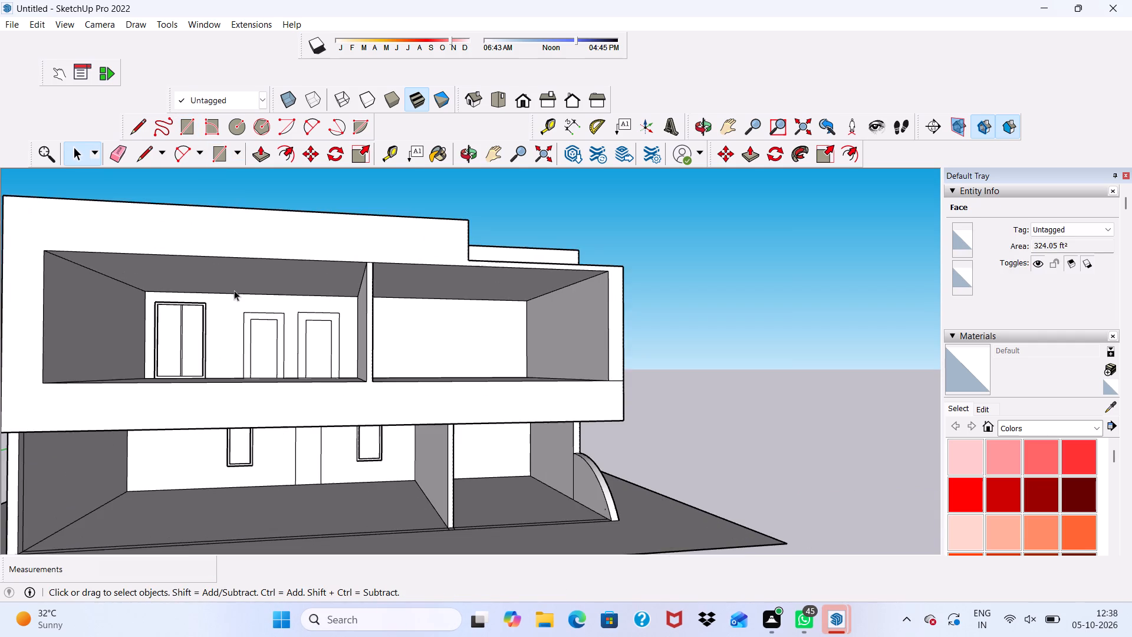
scroll(205, 293, "down", 1)
middle_click_drag(307, 312, 247, 298)
scroll(250, 295, "down", 3)
scroll(305, 307, "up", 1)
scroll(323, 308, "down", 2)
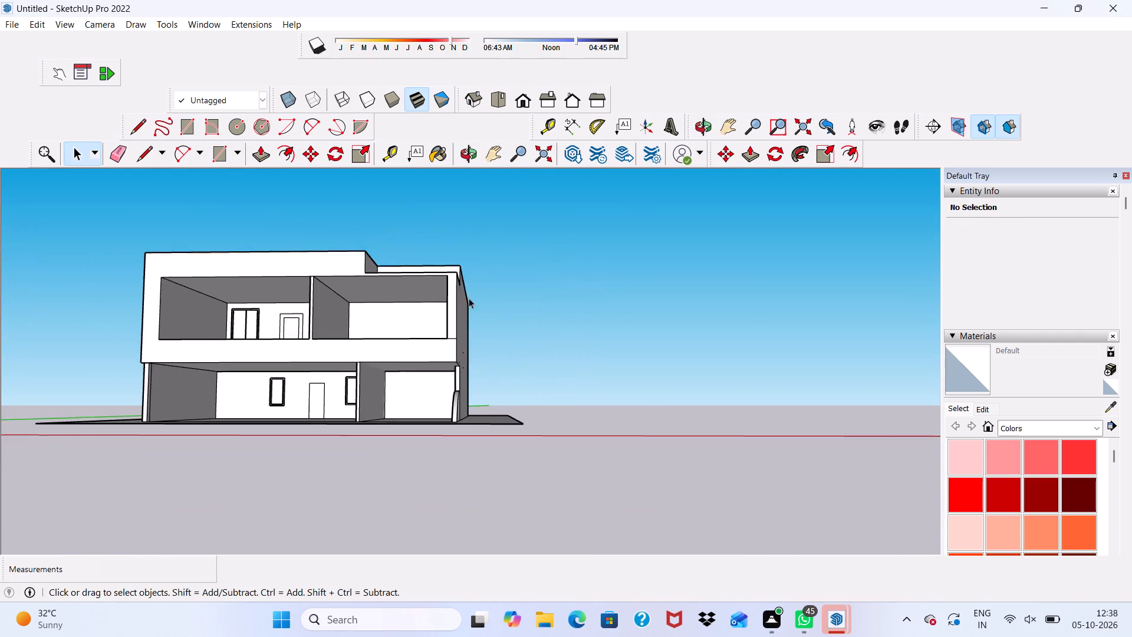
scroll(469, 298, "down", 5)
scroll(166, 249, "up", 5)
middle_click_drag(269, 286, 320, 303)
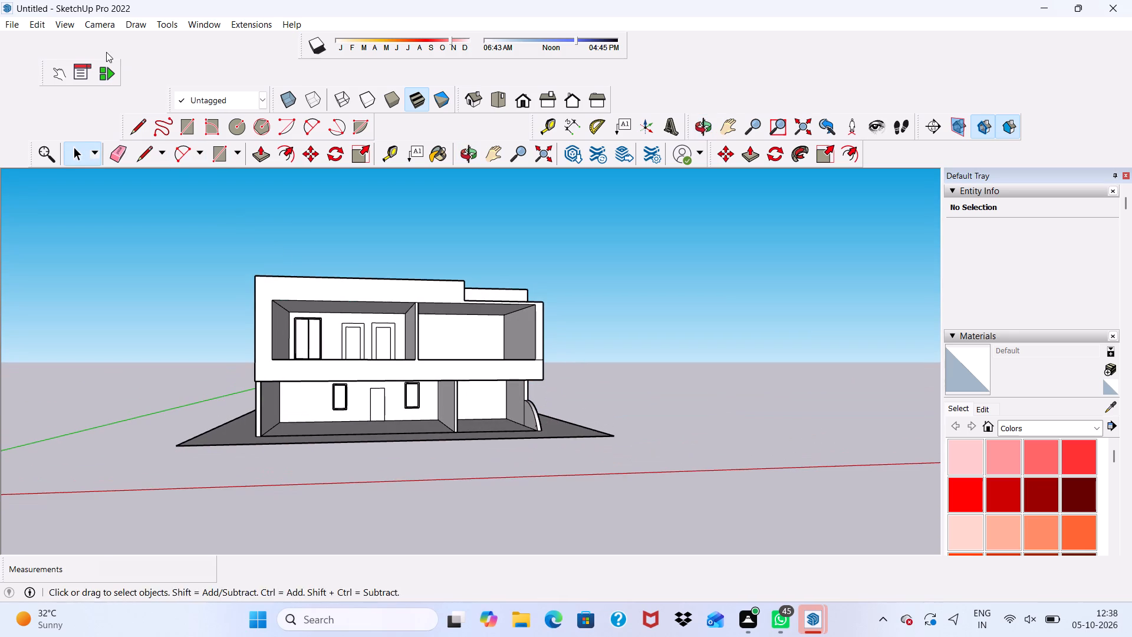
left_click(176, 123)
scroll(275, 251, "up", 7)
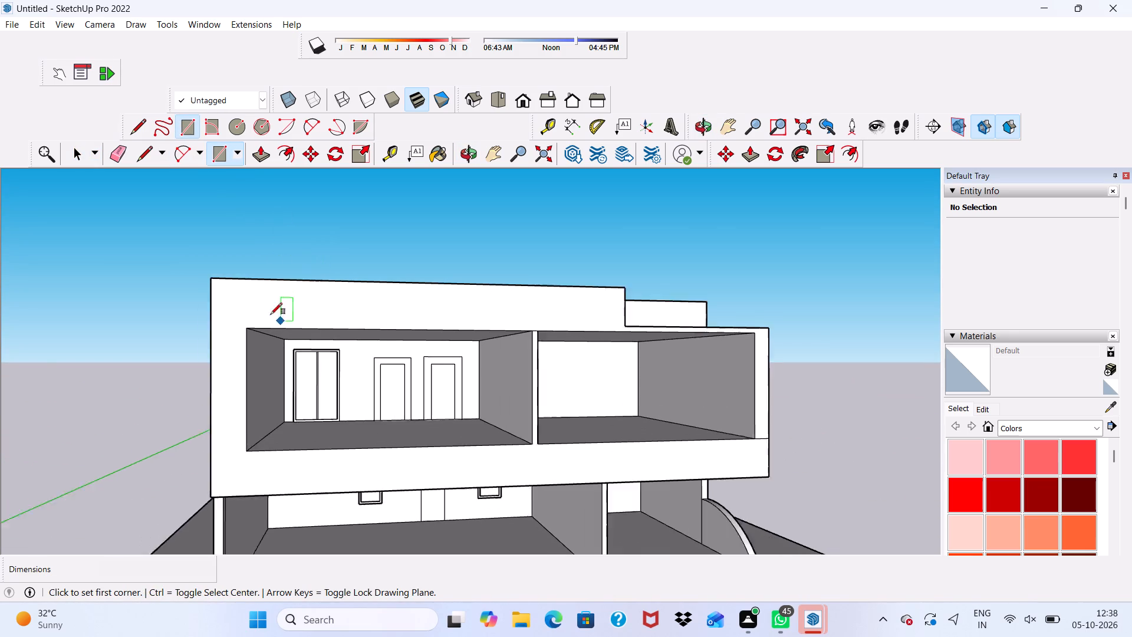
scroll(271, 314, "up", 1)
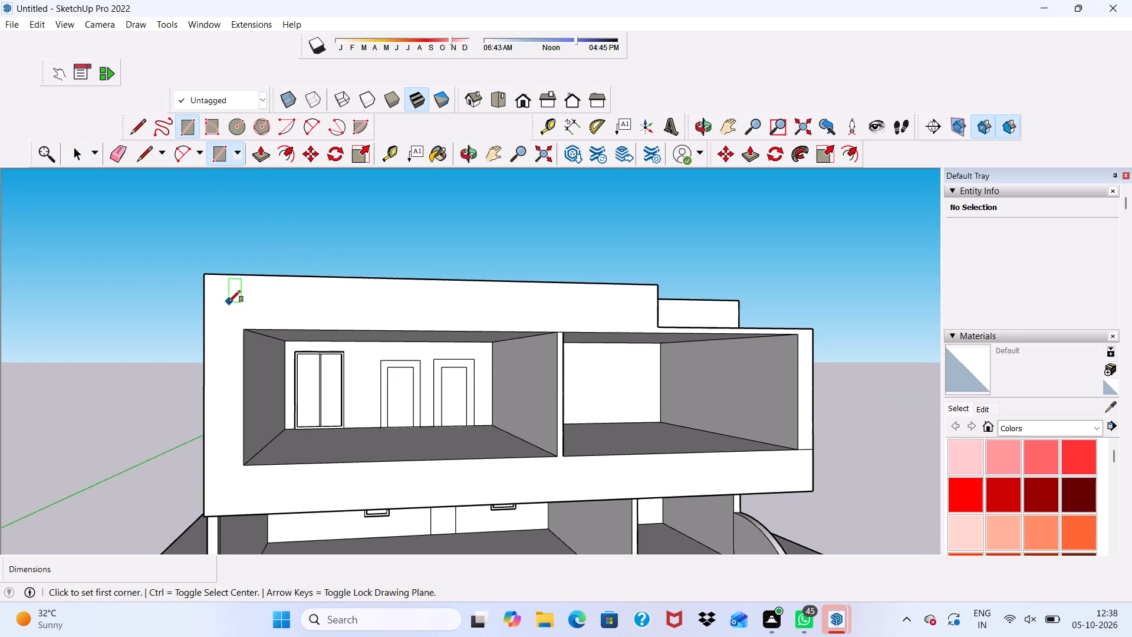
left_click(231, 304)
scroll(285, 332, "down", 3)
scroll(426, 362, "down", 3)
scroll(469, 375, "up", 4)
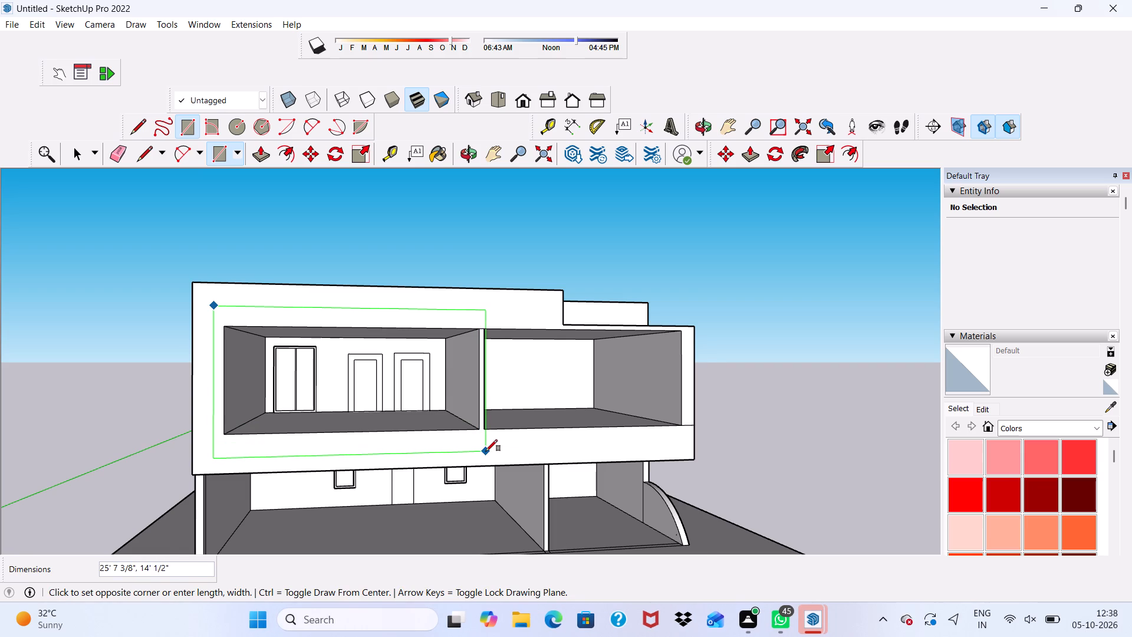
scroll(486, 451, "up", 1)
middle_click_drag(486, 451, 370, 446)
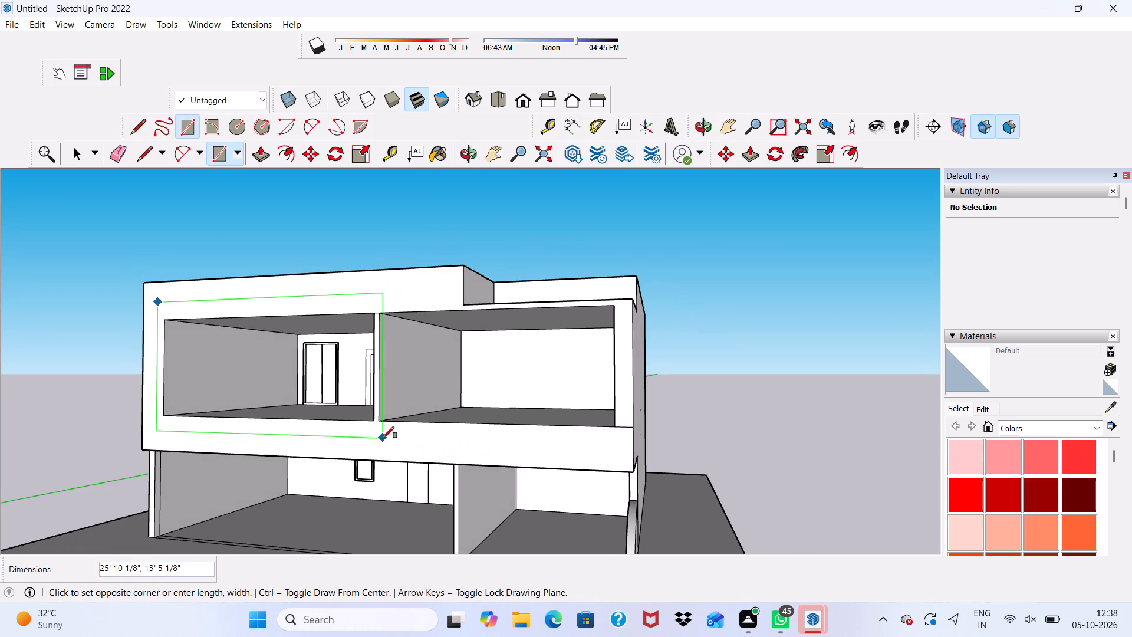
scroll(373, 442, "up", 18)
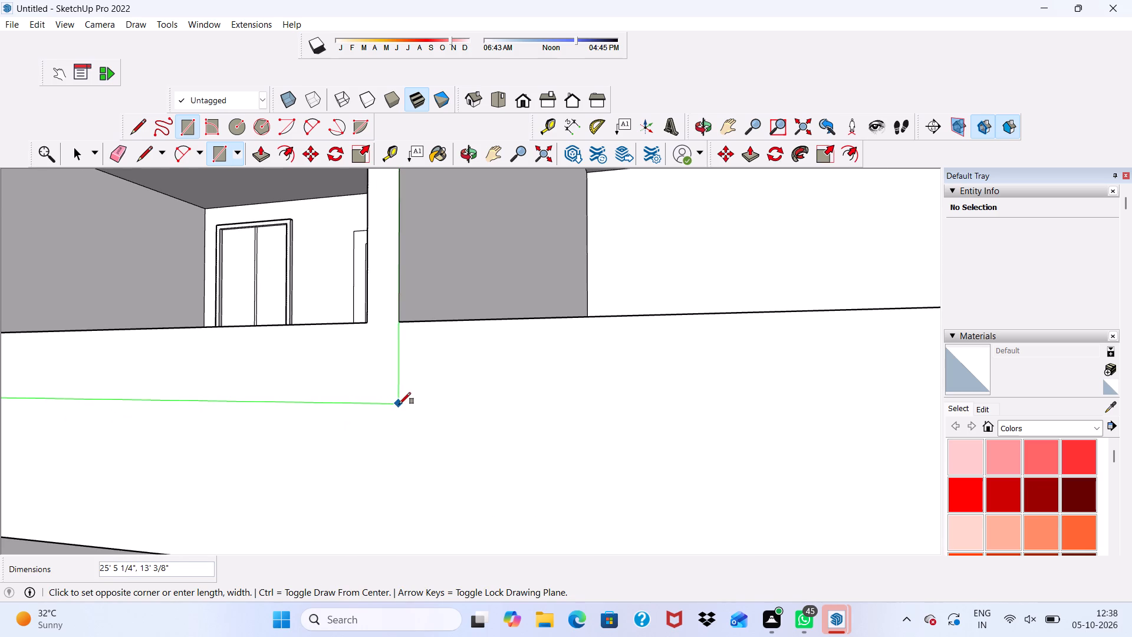
left_click(399, 404)
scroll(366, 418, "down", 4)
scroll(358, 427, "up", 1)
scroll(395, 424, "down", 7)
key("space")
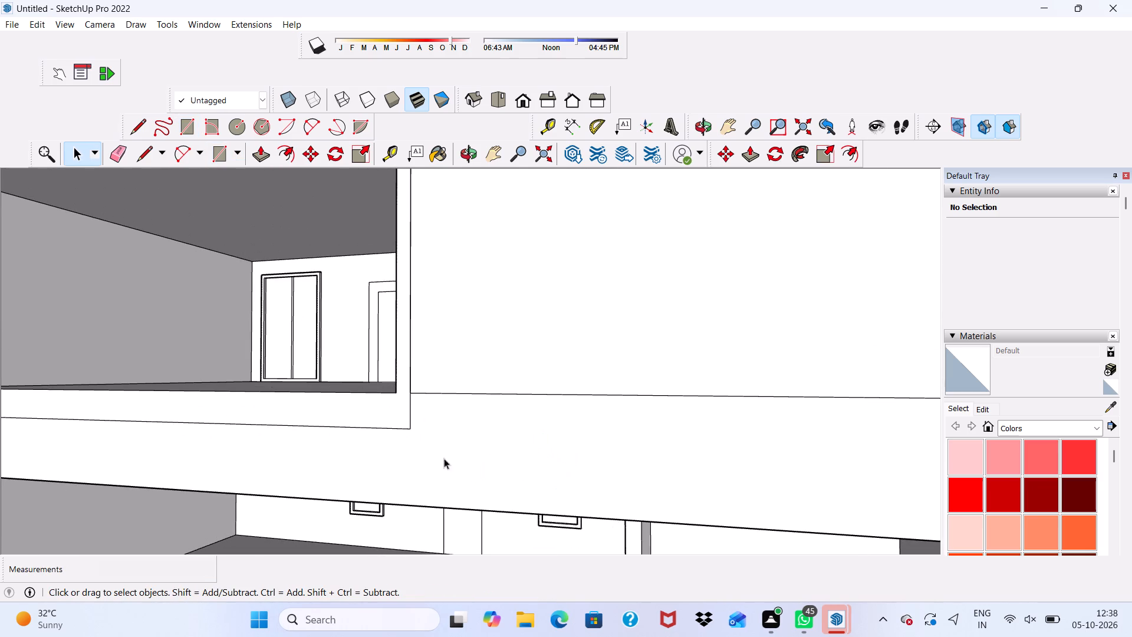
Delete the face covering the right balcony opening.
scroll(336, 388, "down", 5)
scroll(442, 409, "up", 1)
scroll(440, 412, "down", 1)
scroll(438, 418, "up", 1)
scroll(437, 426, "down", 1)
middle_click_drag(435, 437, 501, 451)
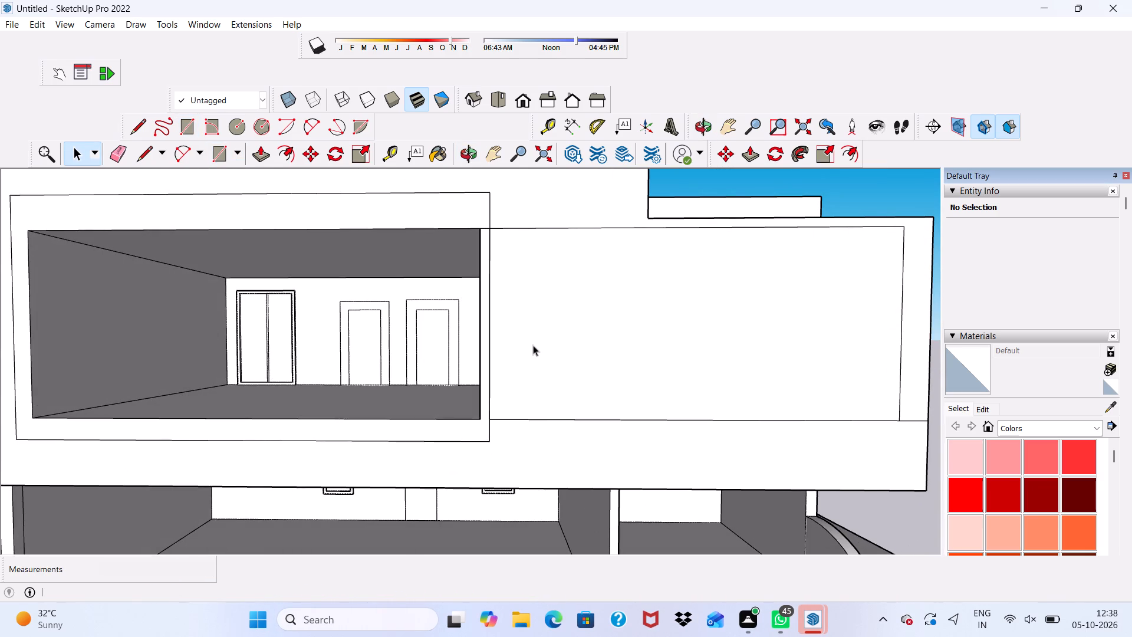
left_click(533, 345)
key("Delete")
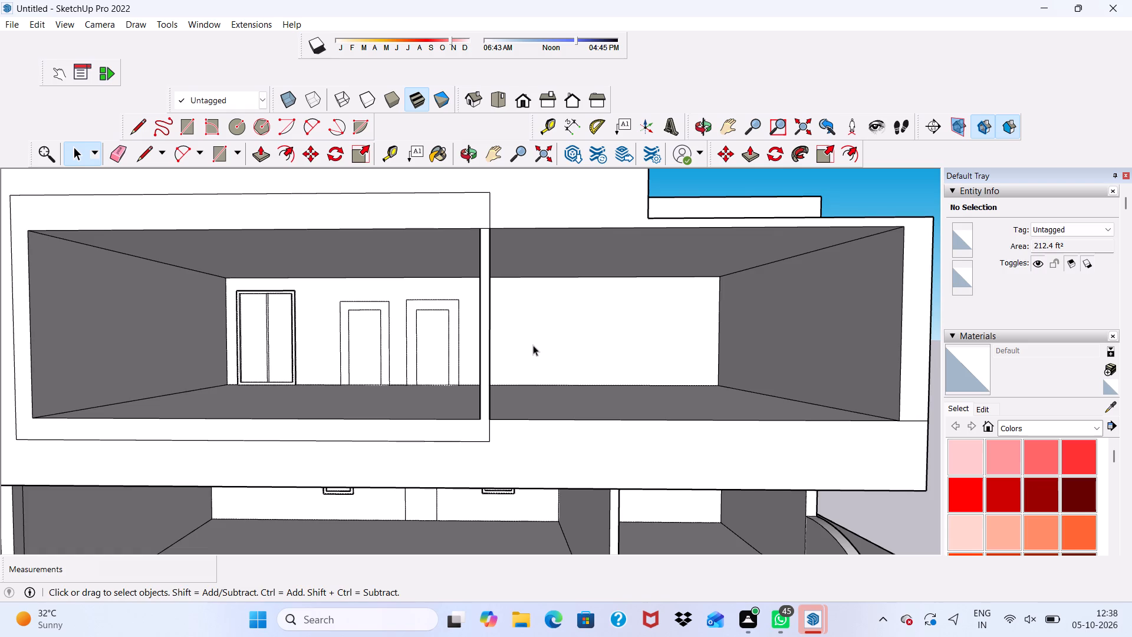
middle_click_drag(464, 360, 476, 411)
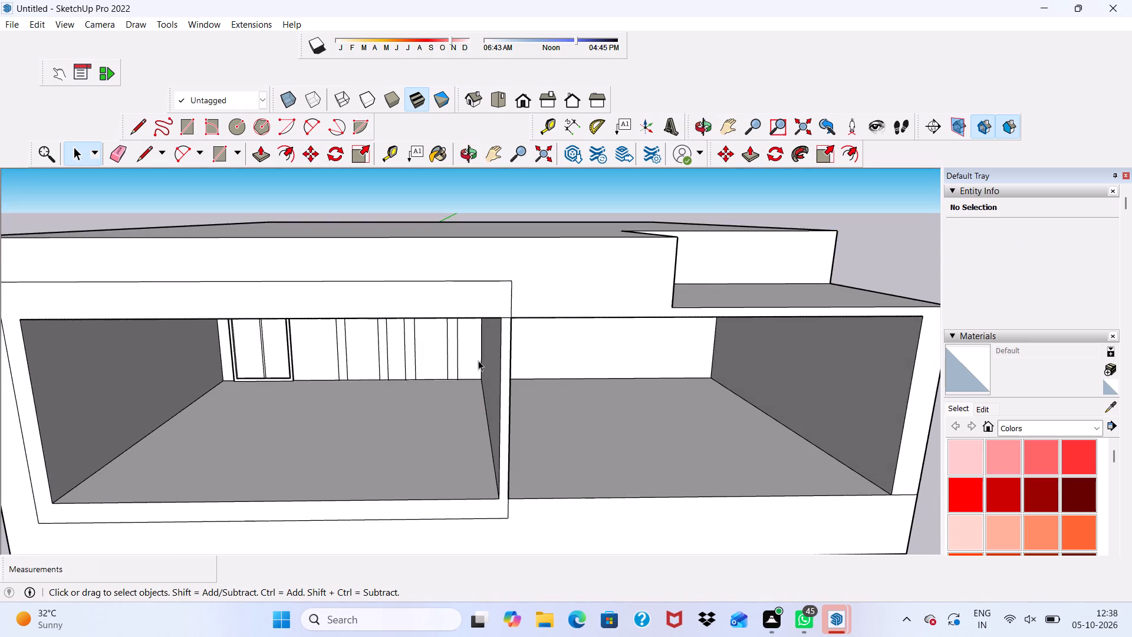
Offset the frame face around the left balcony opening outward by about 7 5/16".
scroll(482, 323, "up", 3)
left_click(483, 280)
scroll(483, 279, "down", 8)
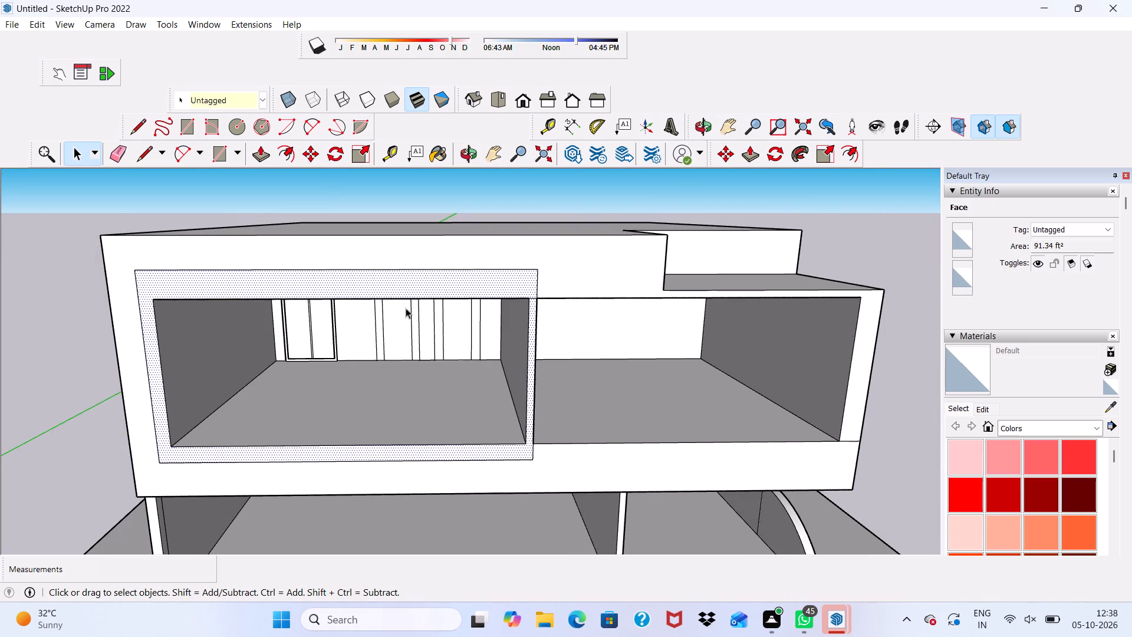
left_click(289, 150)
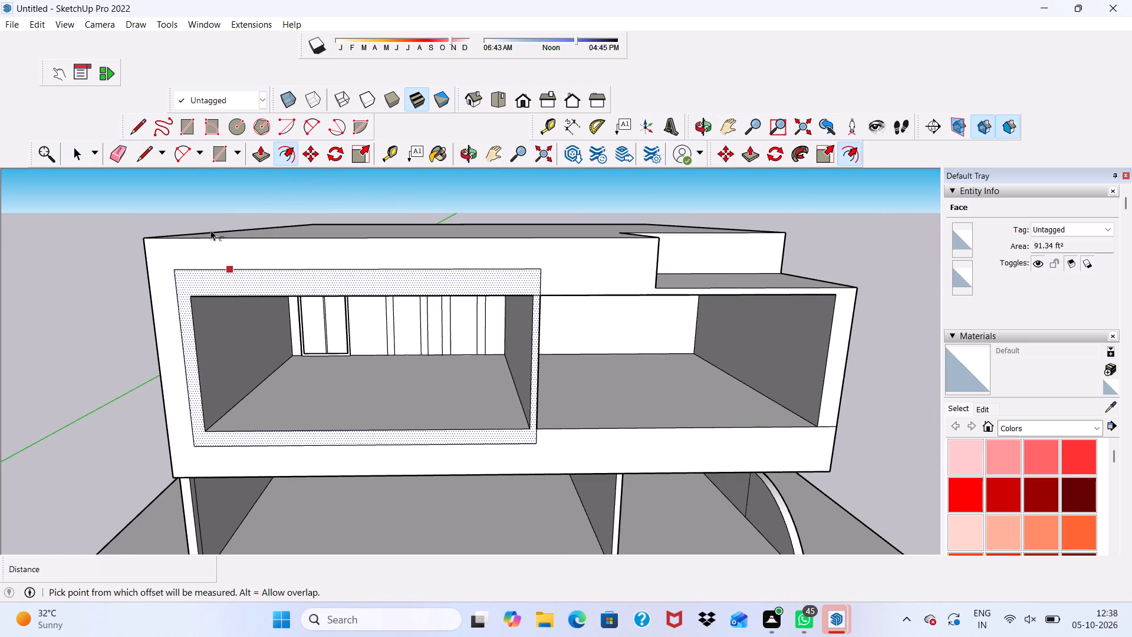
left_click(188, 270)
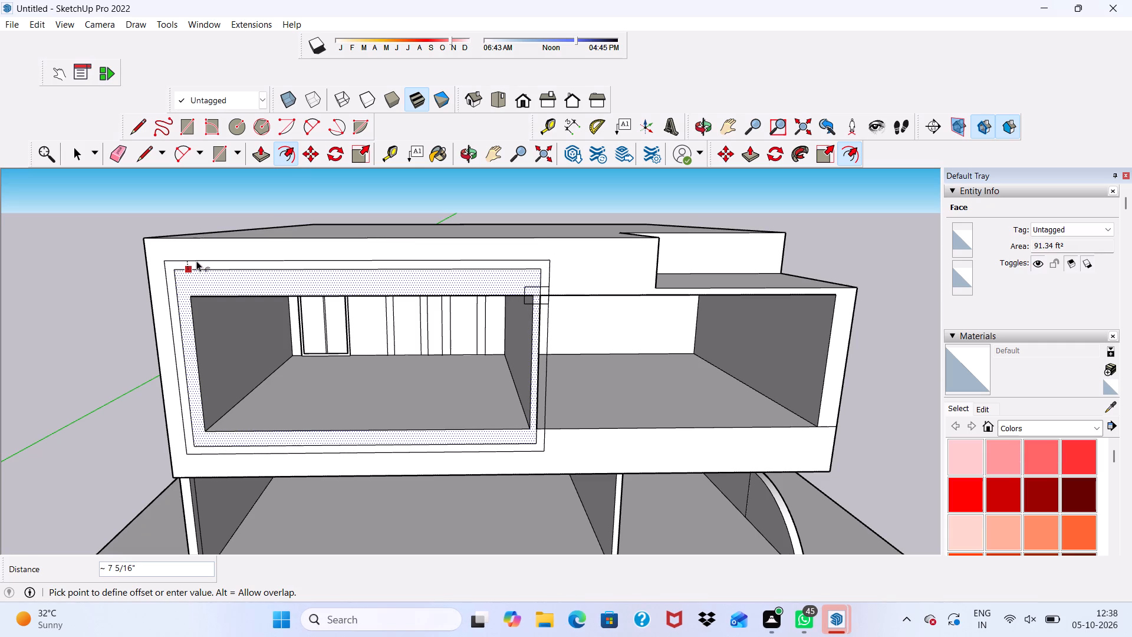
left_click(196, 261)
Delete the faces covering the left and right balcony openings on the front elevation.
scroll(345, 347, "down", 3)
middle_click_drag(394, 383, 424, 376)
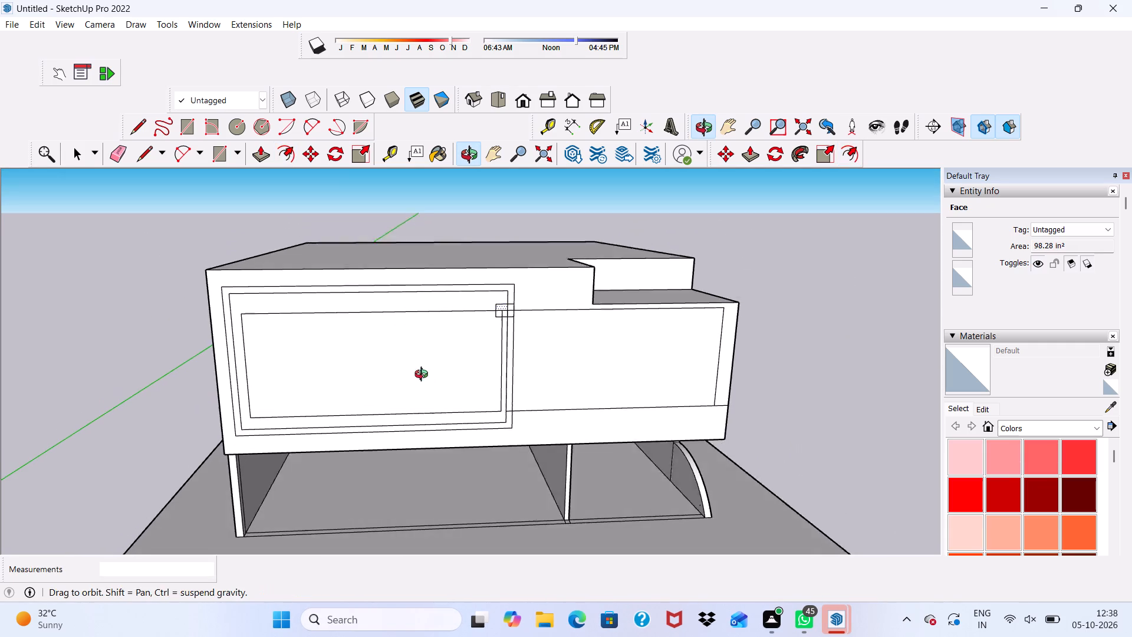
middle_click_drag(424, 376, 439, 371)
key("space")
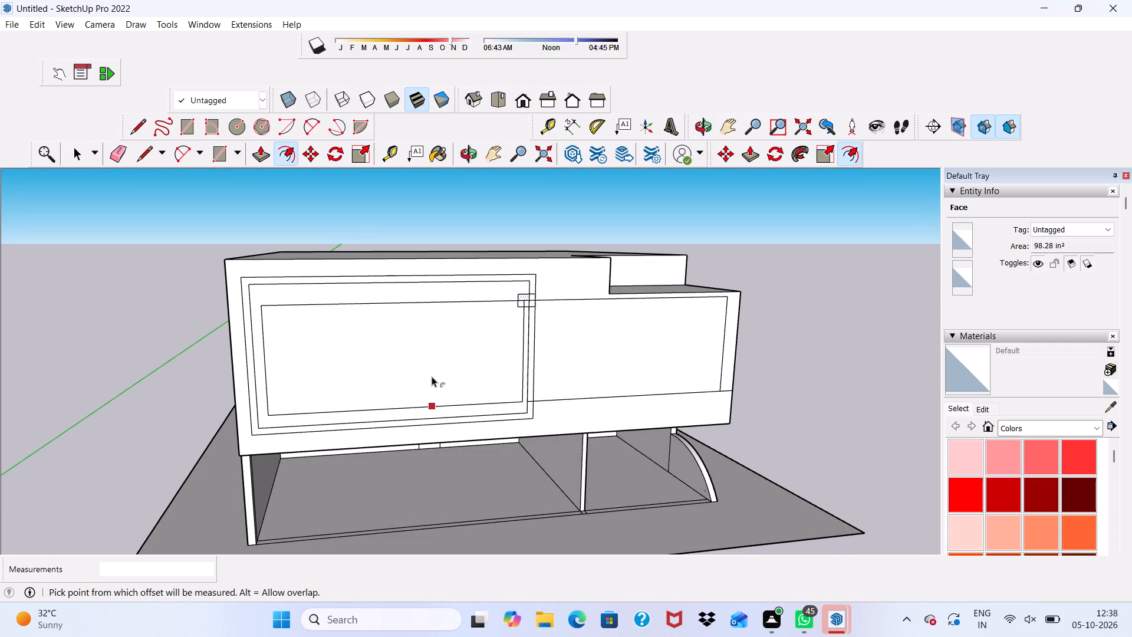
key("space")
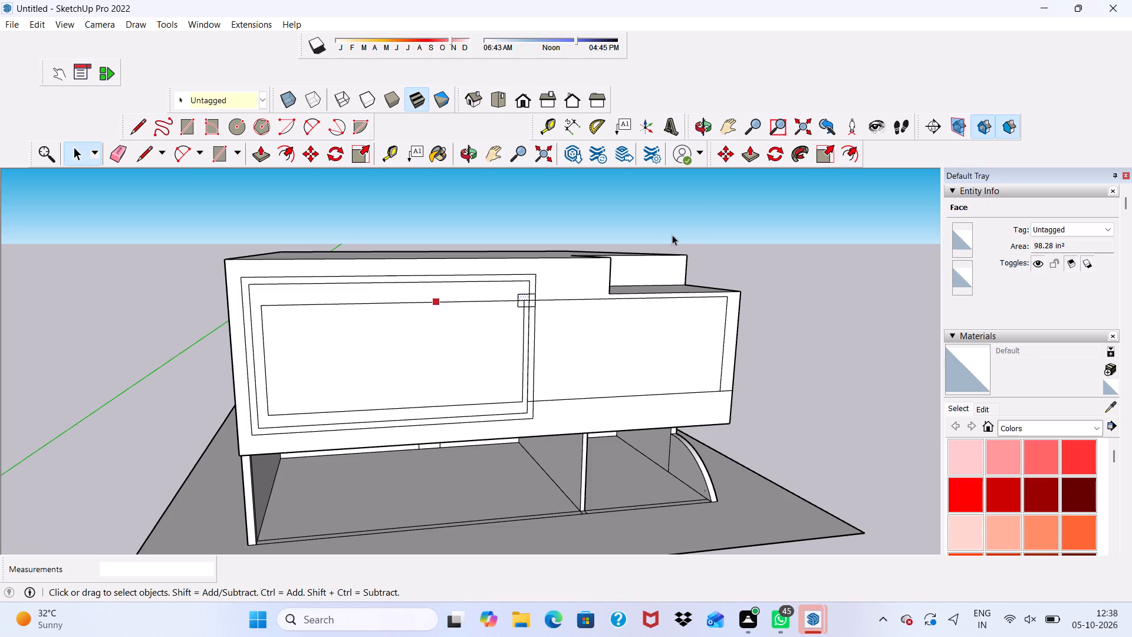
left_click_drag(695, 208, 705, 206)
left_click_drag(389, 369, 394, 369)
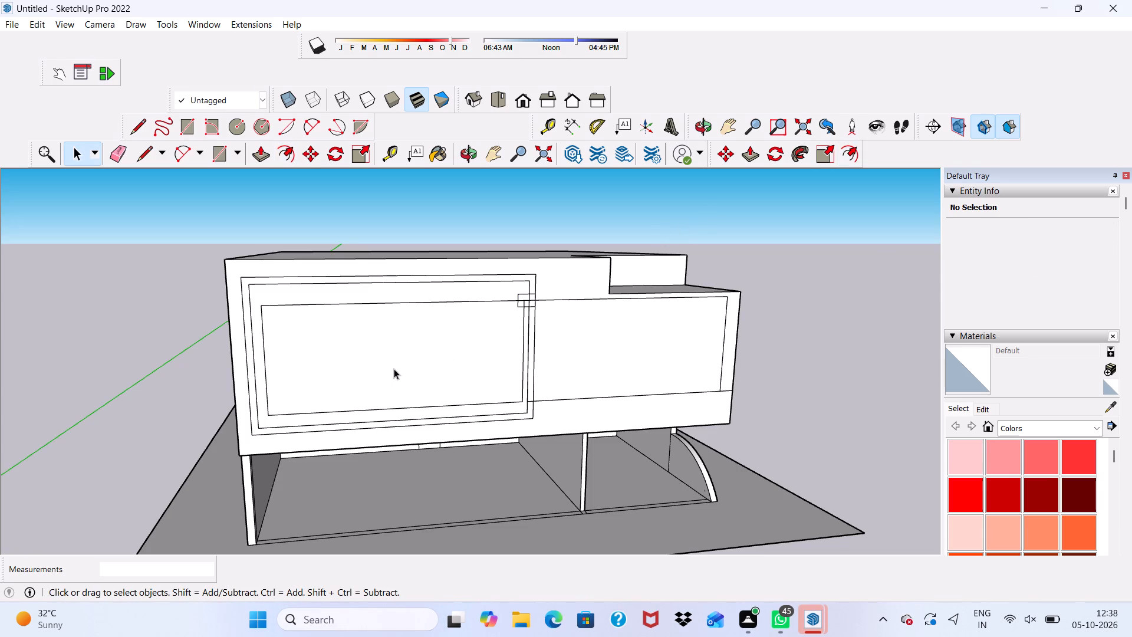
left_click(417, 367)
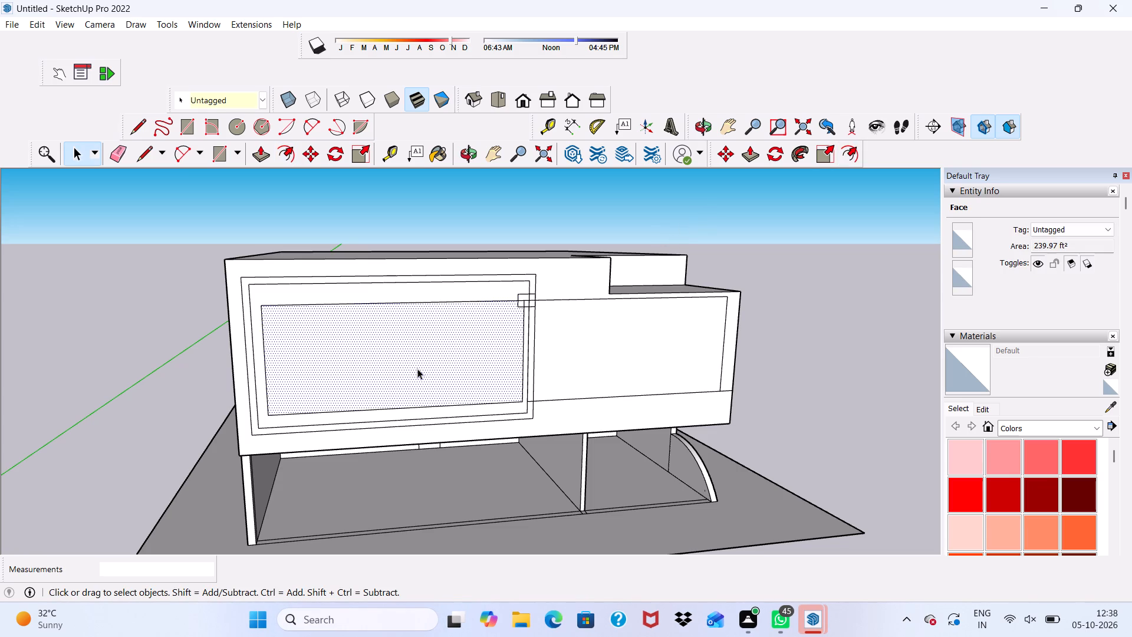
key("Delete")
scroll(600, 332, "up", 8)
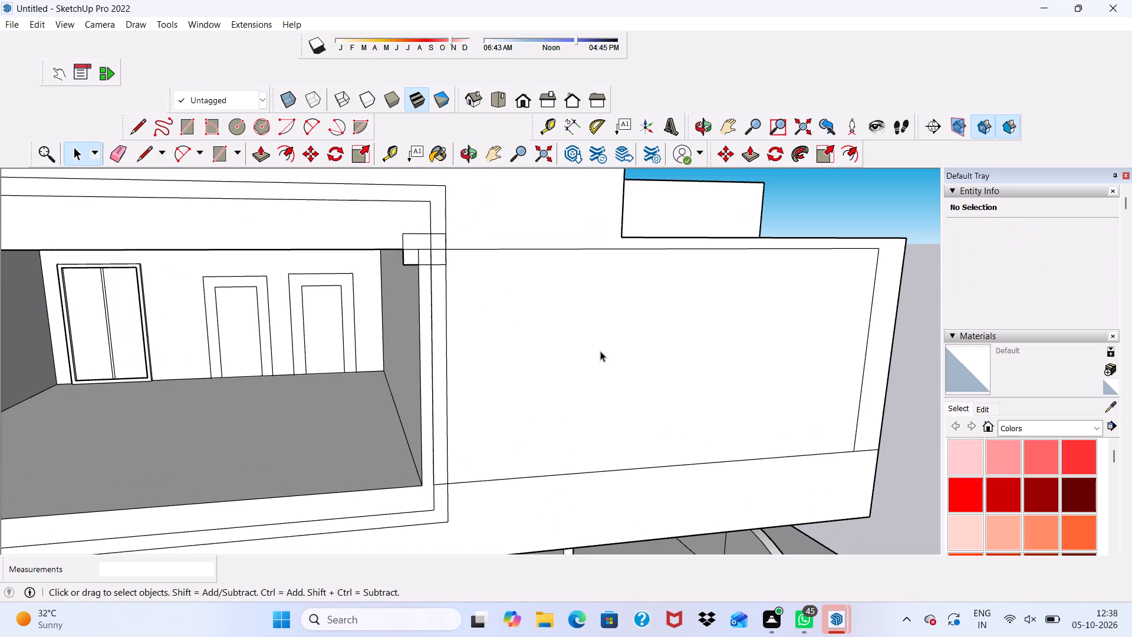
left_click(600, 351)
key("Delete")
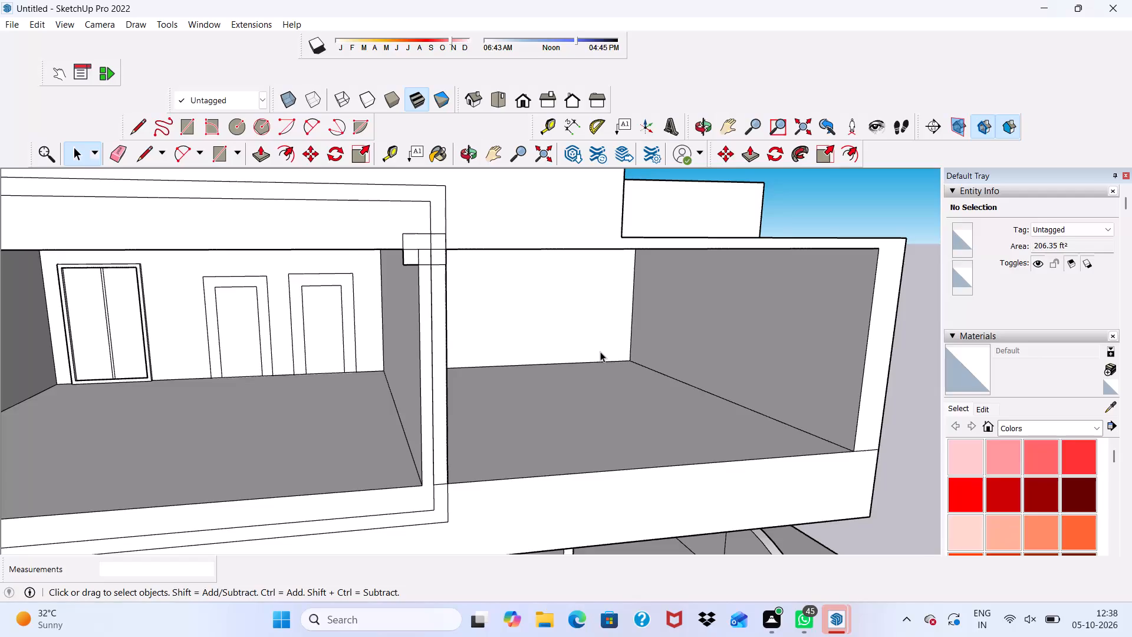
Erase the small overlapping offset lines at the frame's upper right corner, keeping the line along the opening's top edge.
scroll(600, 352, "up", 1)
scroll(587, 354, "down", 4)
scroll(508, 393, "down", 1)
middle_click_drag(477, 405, 521, 353)
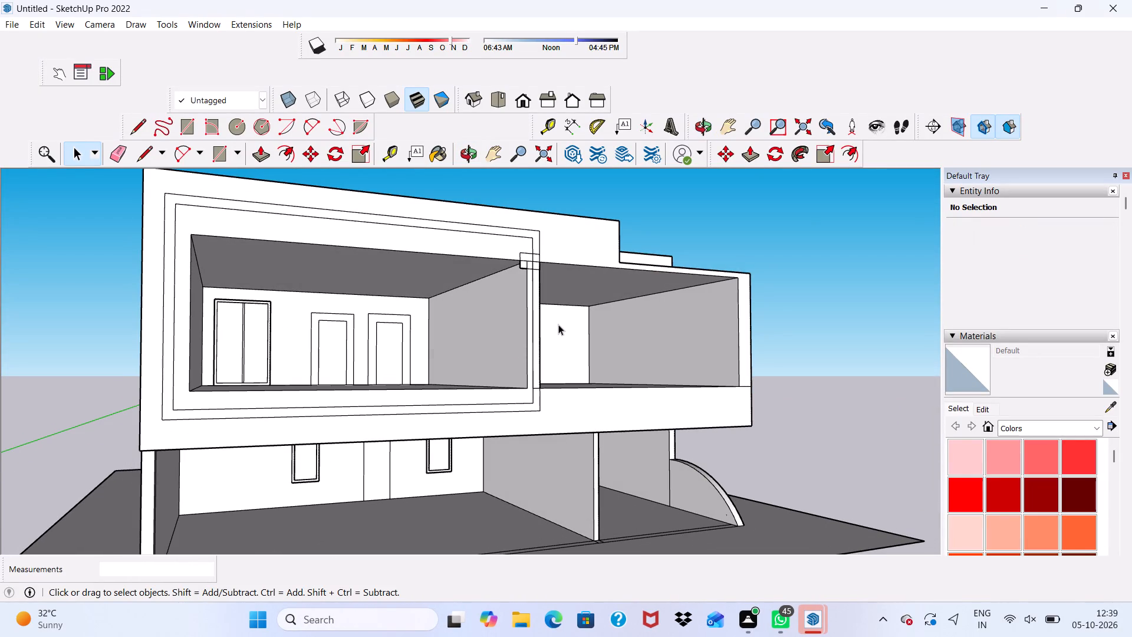
scroll(542, 255, "up", 12)
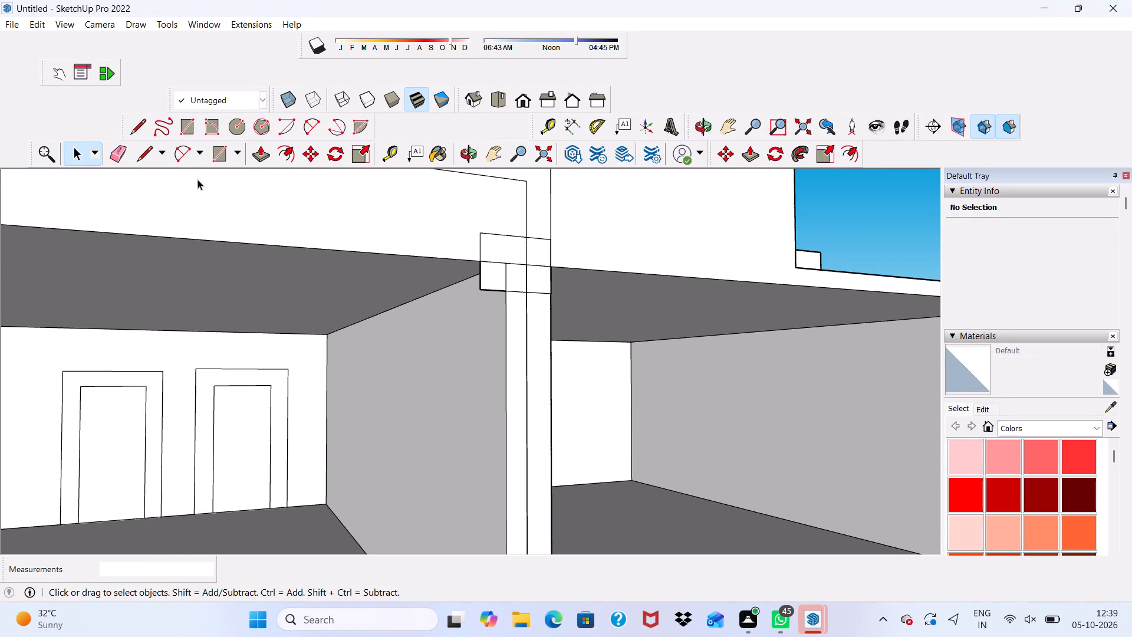
left_click(120, 154)
scroll(397, 272, "up", 3)
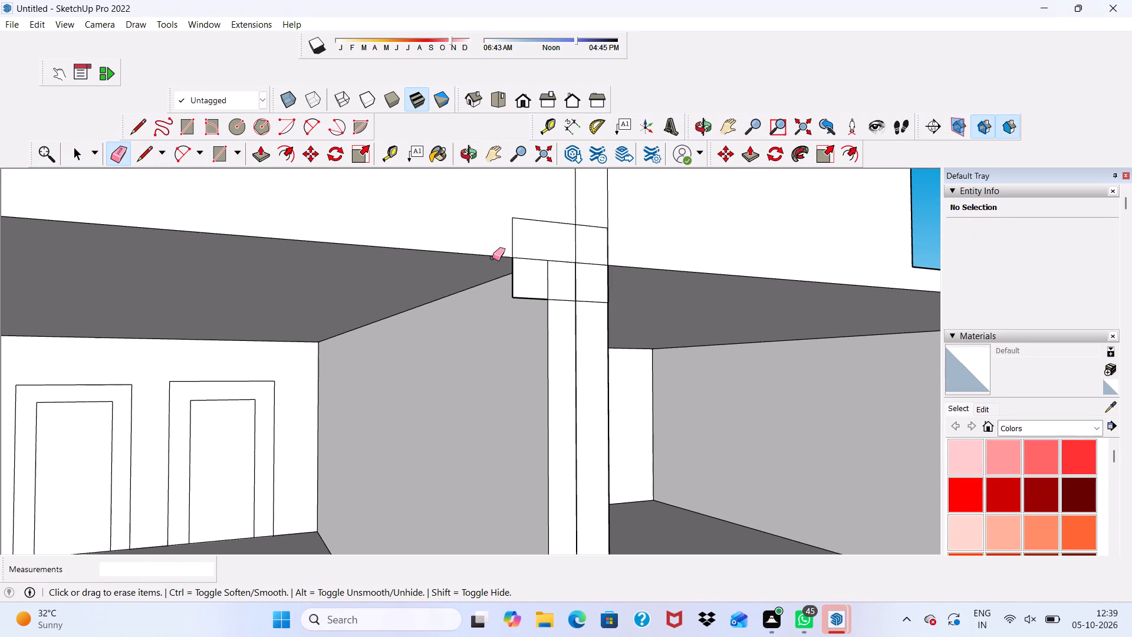
left_click_drag(509, 270, 519, 274)
left_click_drag(524, 304, 529, 297)
left_click_drag(507, 231, 517, 234)
left_click_drag(530, 216, 546, 221)
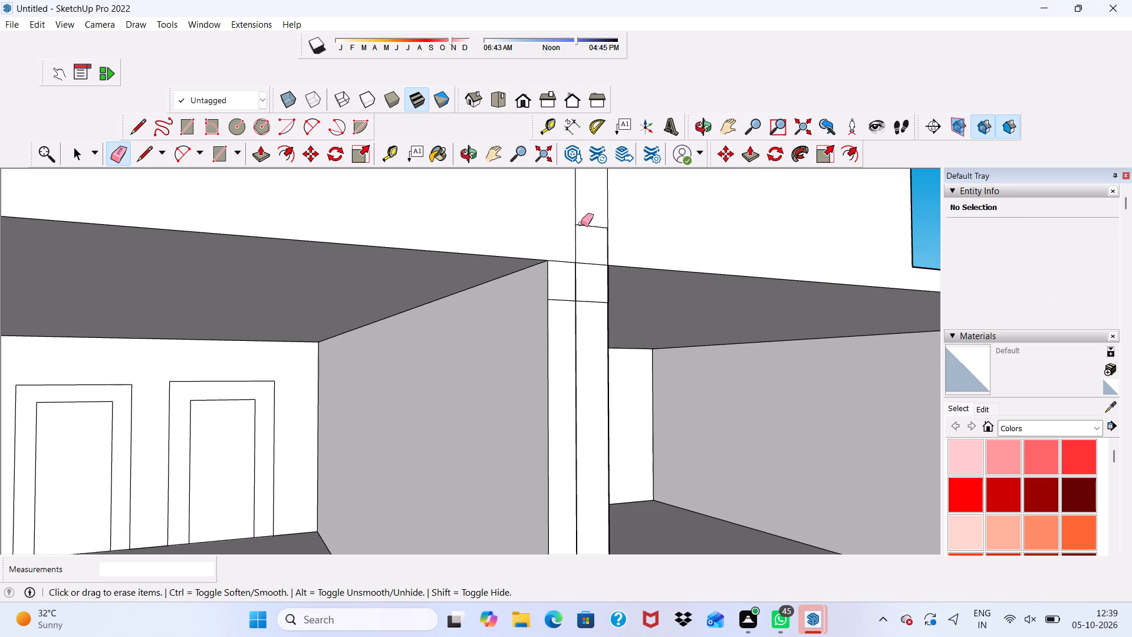
left_click_drag(586, 222, 595, 249)
left_click_drag(595, 291, 590, 317)
left_click_drag(565, 298, 561, 316)
left_click_drag(585, 258, 589, 275)
scroll(546, 275, "down", 4)
key("ctrl+z")
Pull the offset band around the left balcony opening outward 2' with Push/Pull.
middle_click_drag(565, 363, 496, 287)
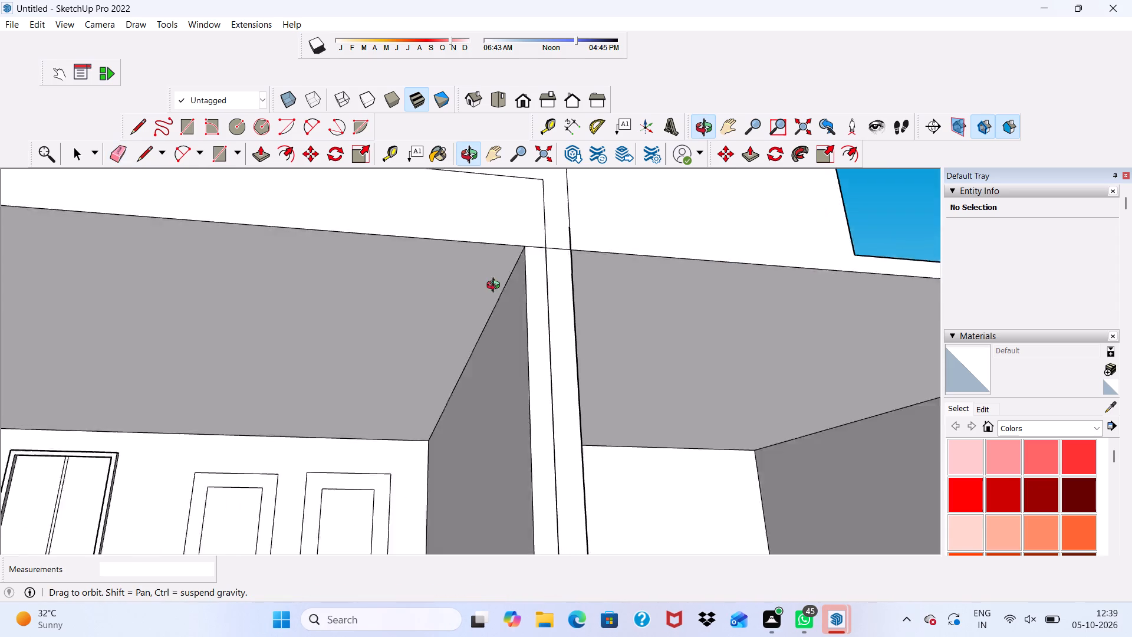
middle_click_drag(496, 287, 338, 272)
scroll(472, 247, "up", 4)
middle_click_drag(478, 232, 372, 222)
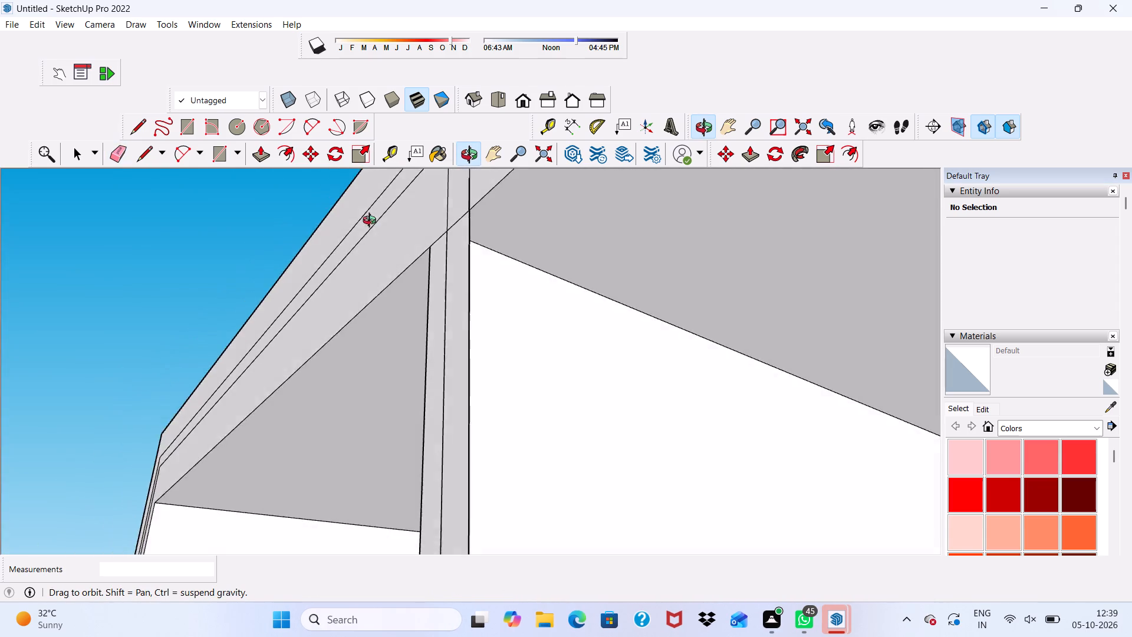
middle_click_drag(372, 222, 501, 265)
middle_click_drag(508, 269, 513, 274)
scroll(514, 275, "up", 1)
scroll(480, 280, "down", 6)
scroll(472, 307, "up", 1)
scroll(472, 307, "down", 3)
key("space")
scroll(492, 307, "down", 4)
scroll(492, 307, "up", 1)
scroll(459, 281, "down", 1)
scroll(459, 281, "up", 1)
scroll(459, 281, "down", 3)
middle_click_drag(467, 295, 542, 342)
scroll(497, 277, "up", 4)
left_click(526, 292)
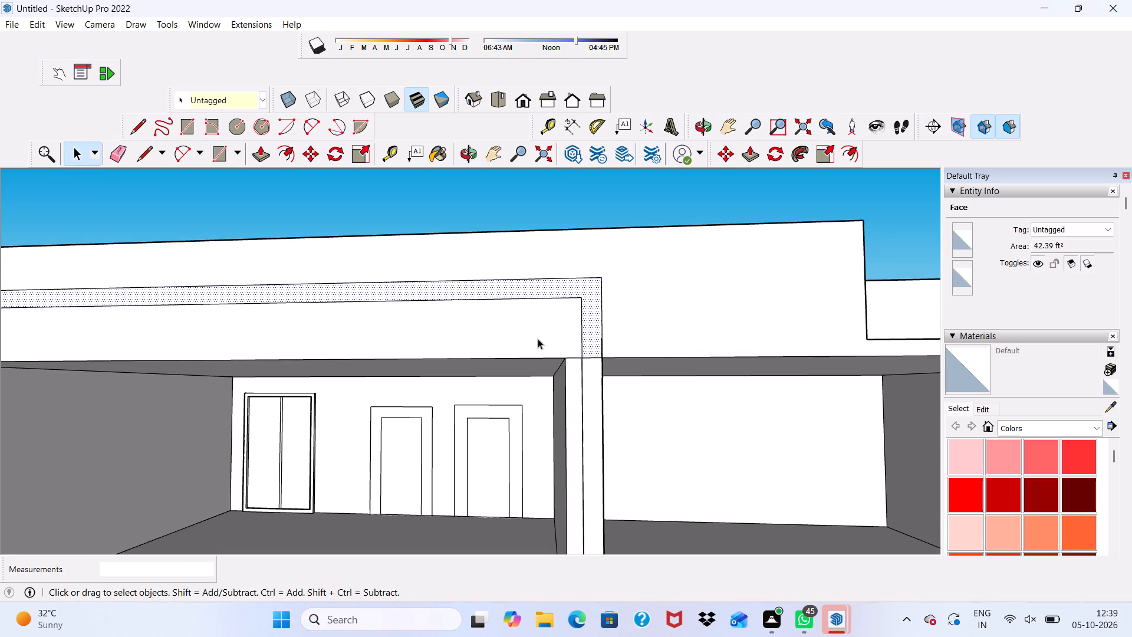
scroll(478, 332, "down", 3)
scroll(362, 298, "down", 2)
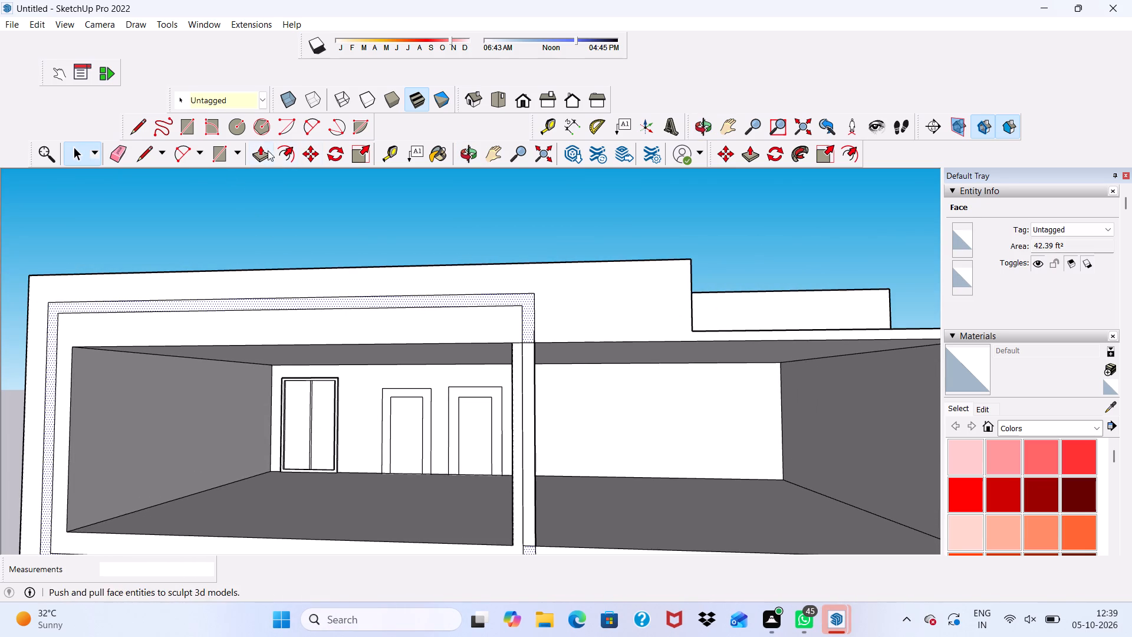
left_click(259, 149)
scroll(314, 263, "up", 7)
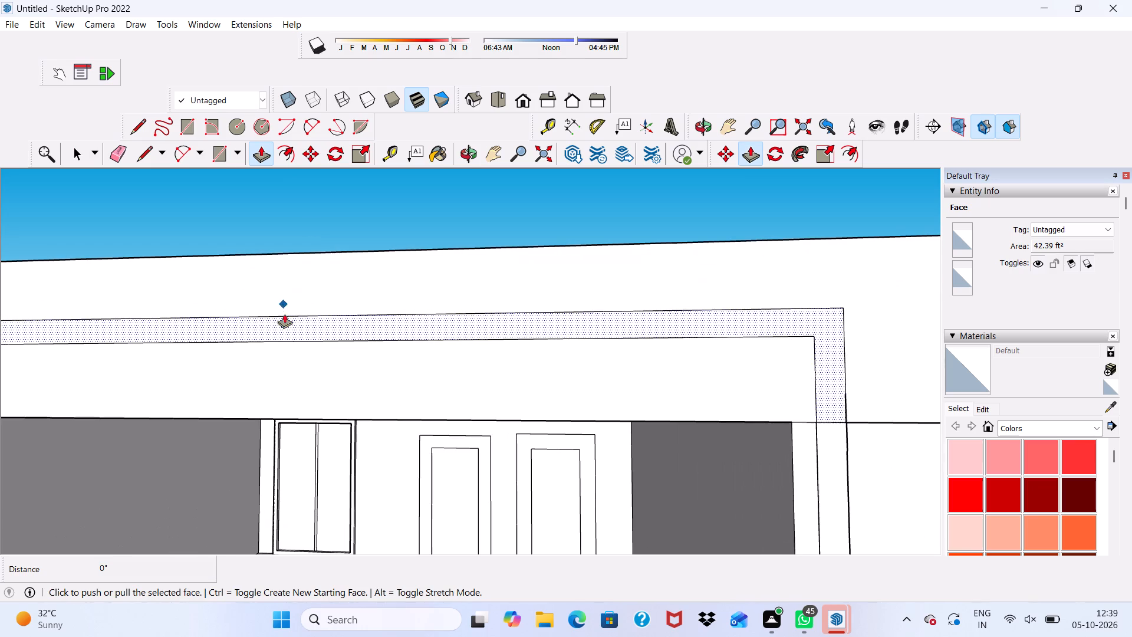
left_click(287, 324)
scroll(287, 324, "down", 1)
scroll(287, 324, "up", 1)
scroll(287, 324, "down", 6)
scroll(287, 310, "up", 2)
scroll(290, 308, "down", 2)
scroll(337, 297, "down", 3)
scroll(250, 317, "down", 2)
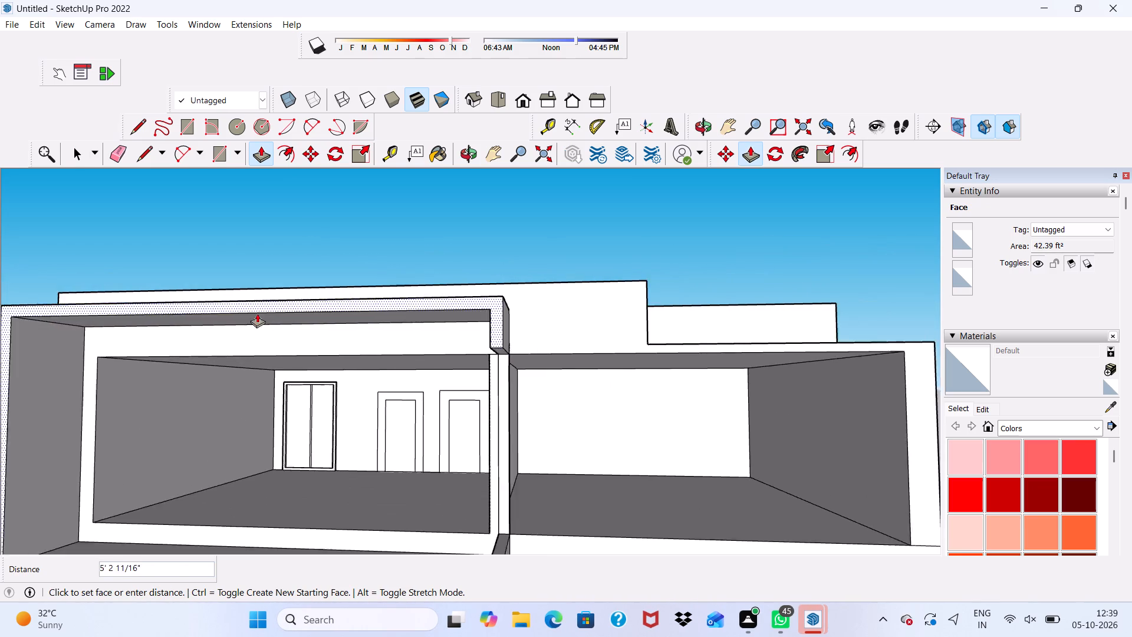
scroll(257, 313, "down", 2)
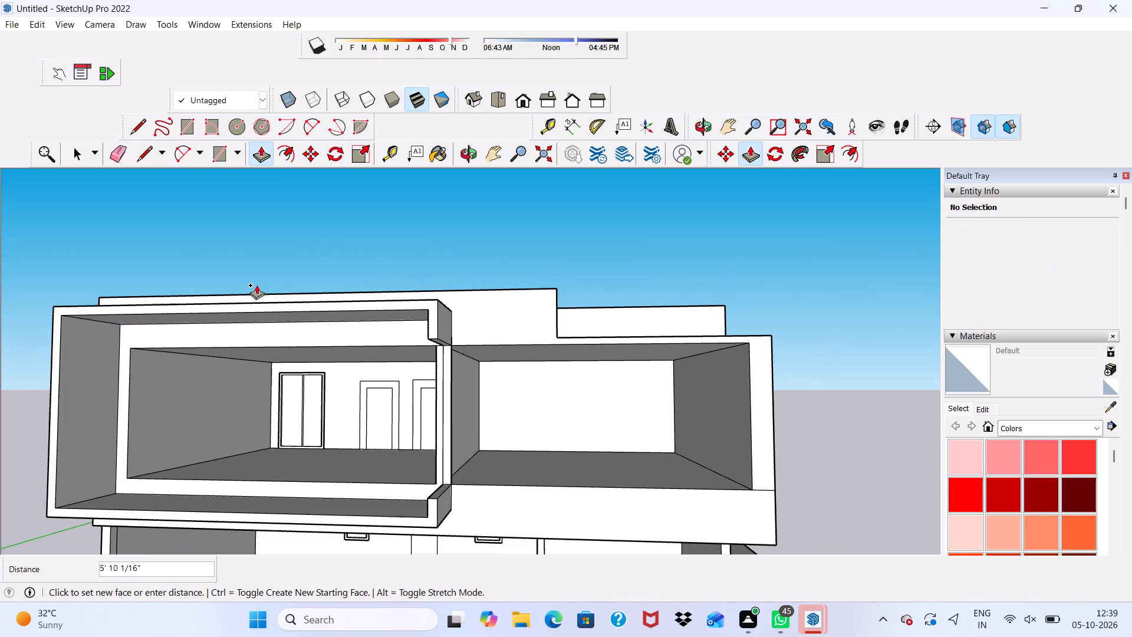
type("2'")
key("Return")
Pull the underside of the frame's upper right stub down about 10' 10 5/16" to close the frame's right side.
scroll(256, 285, "down", 3)
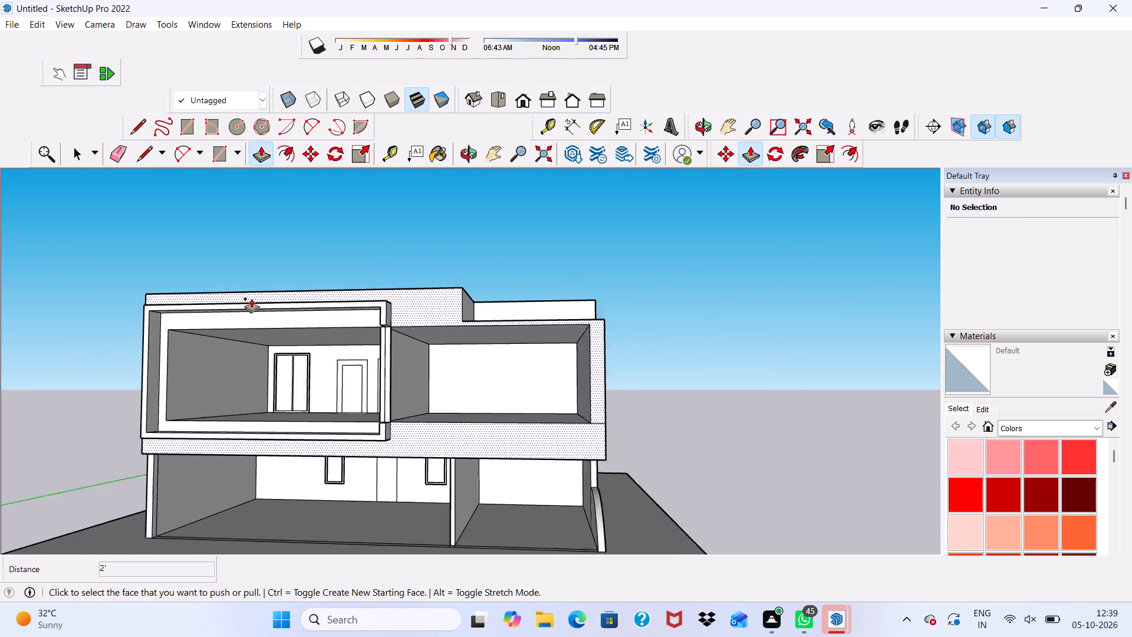
scroll(251, 298, "down", 1)
middle_click_drag(236, 344, 127, 364)
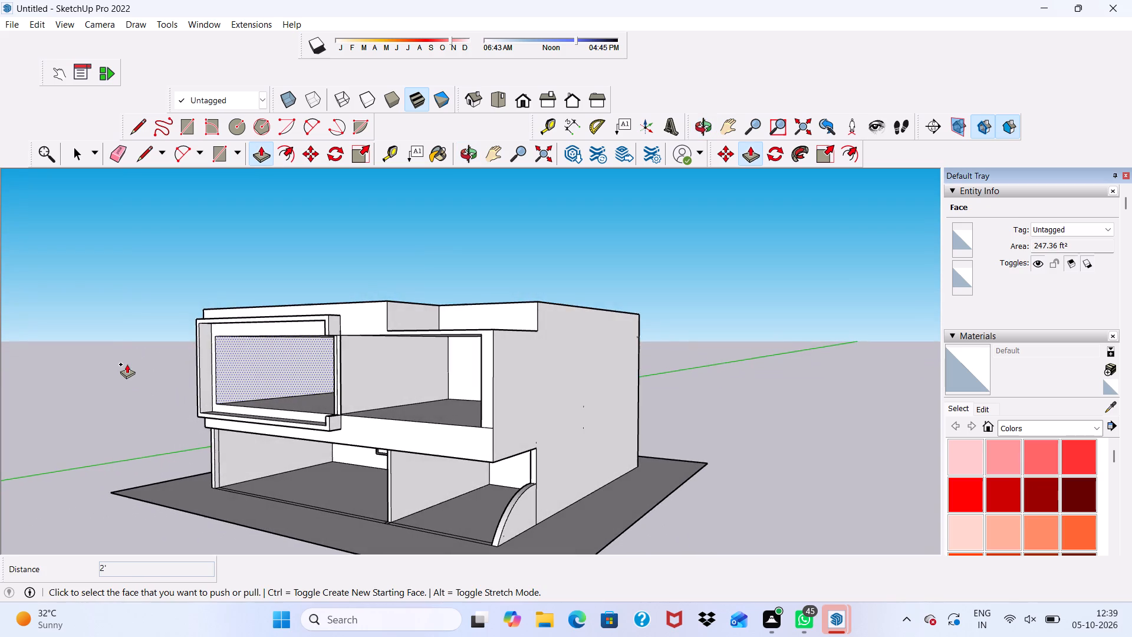
scroll(127, 364, "up", 5)
middle_click_drag(96, 372, 409, 356)
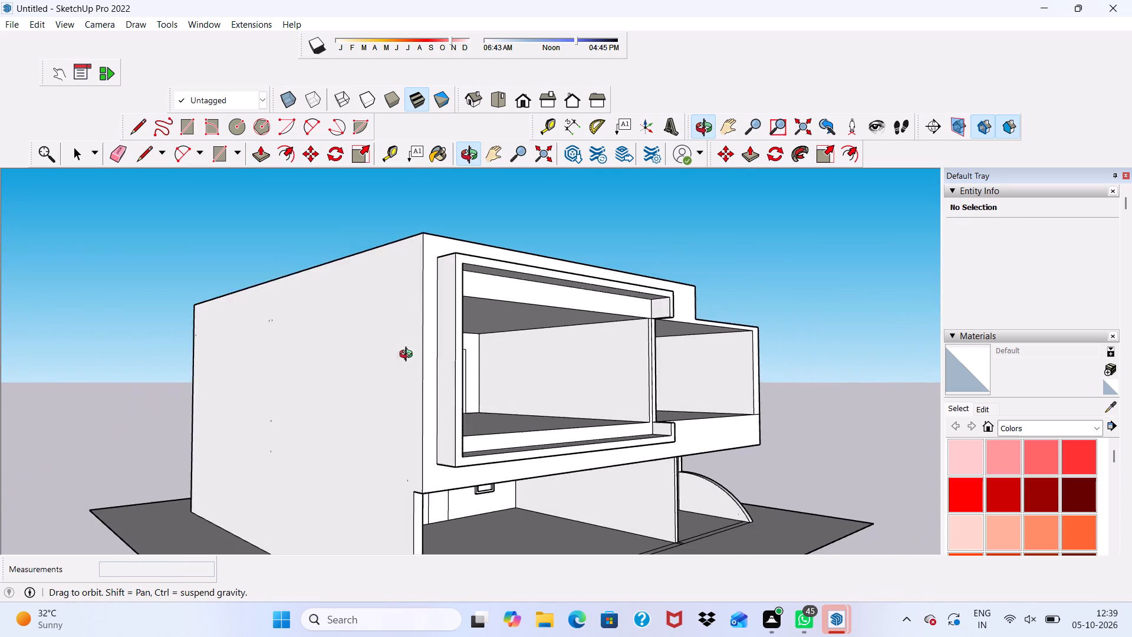
middle_click_drag(409, 356, 408, 356)
scroll(465, 343, "up", 7)
middle_click_drag(443, 349, 88, 342)
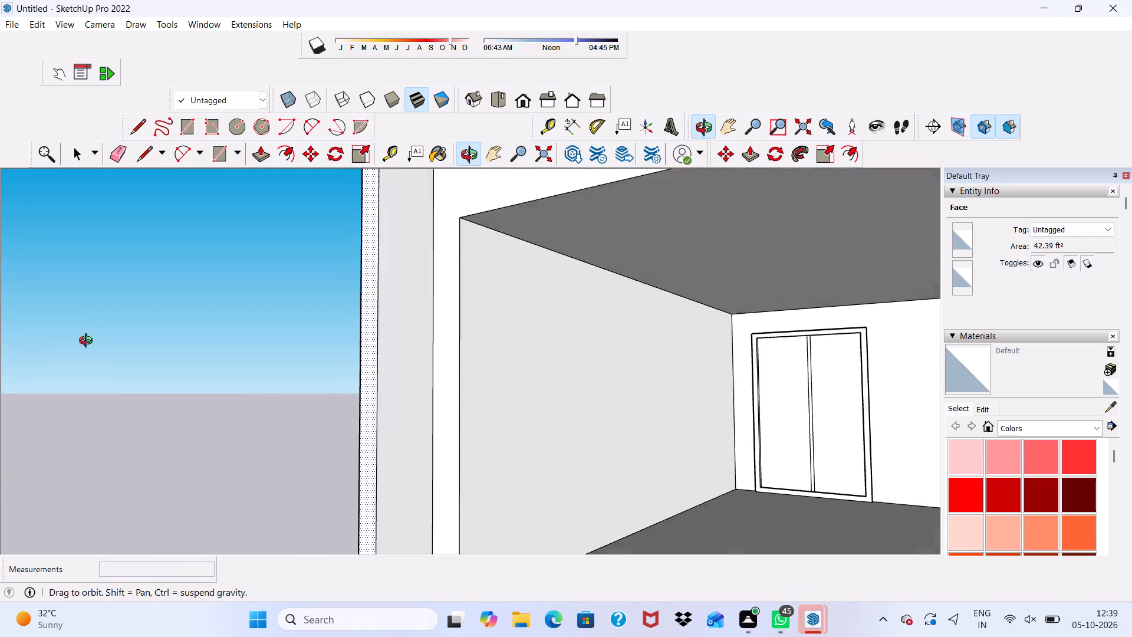
middle_click_drag(88, 342, 102, 342)
scroll(222, 327, "down", 11)
middle_click_drag(356, 363, 508, 389)
scroll(597, 299, "up", 6)
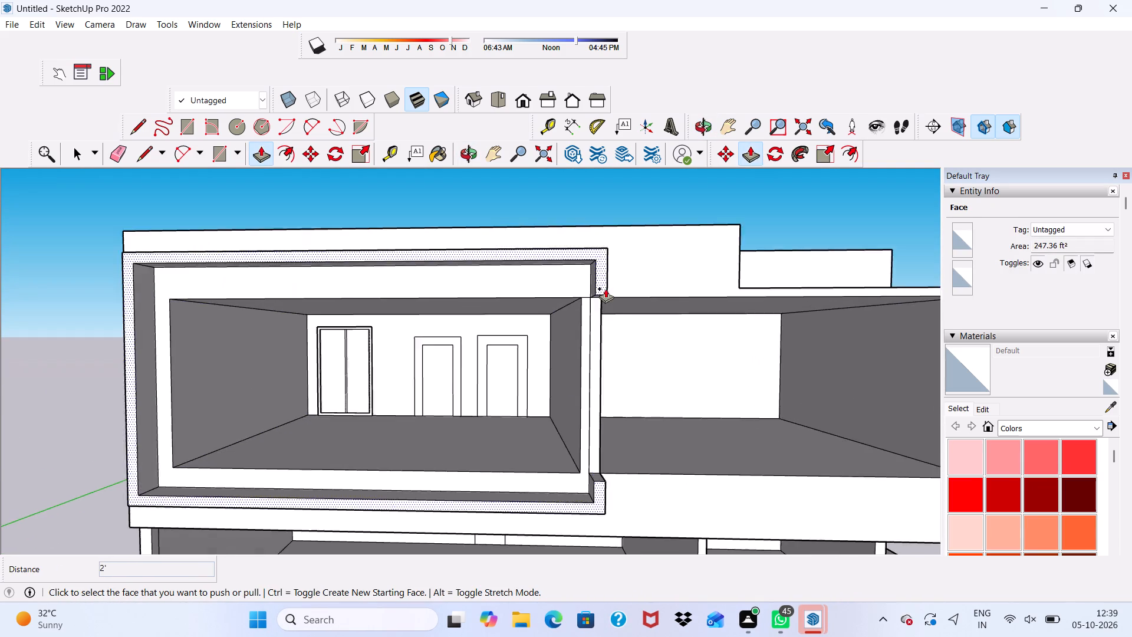
scroll(606, 288, "up", 13)
left_click(608, 281)
scroll(610, 310, "down", 4)
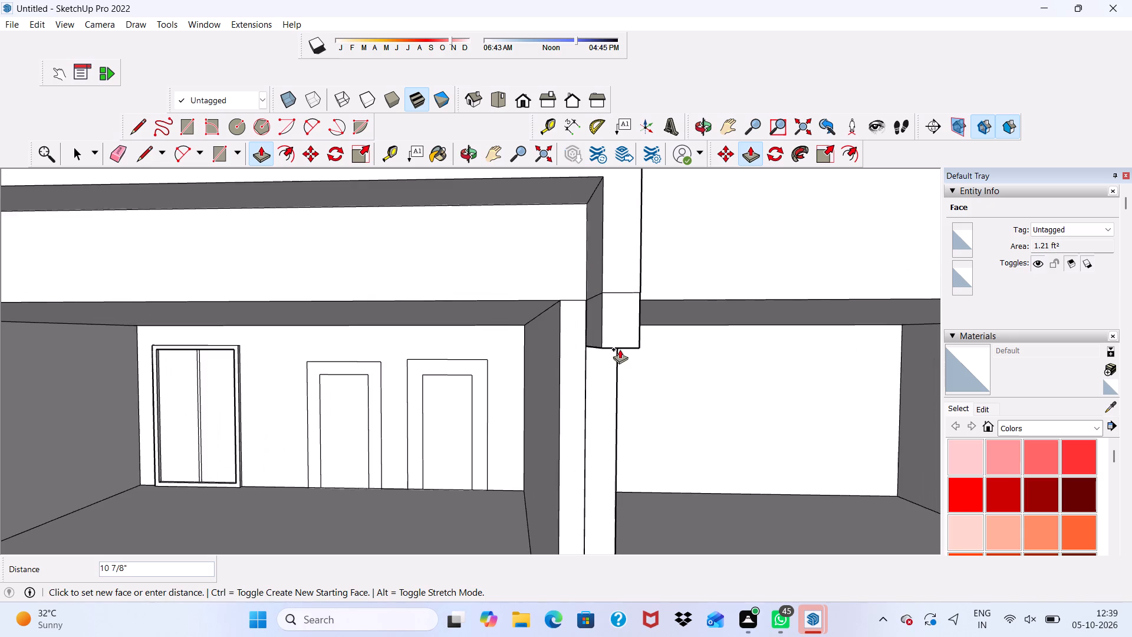
scroll(620, 349, "down", 12)
scroll(607, 455, "up", 1)
scroll(604, 460, "down", 10)
scroll(594, 491, "up", 1)
scroll(595, 497, "down", 1)
scroll(595, 498, "up", 1)
scroll(594, 495, "down", 5)
scroll(603, 541, "up", 2)
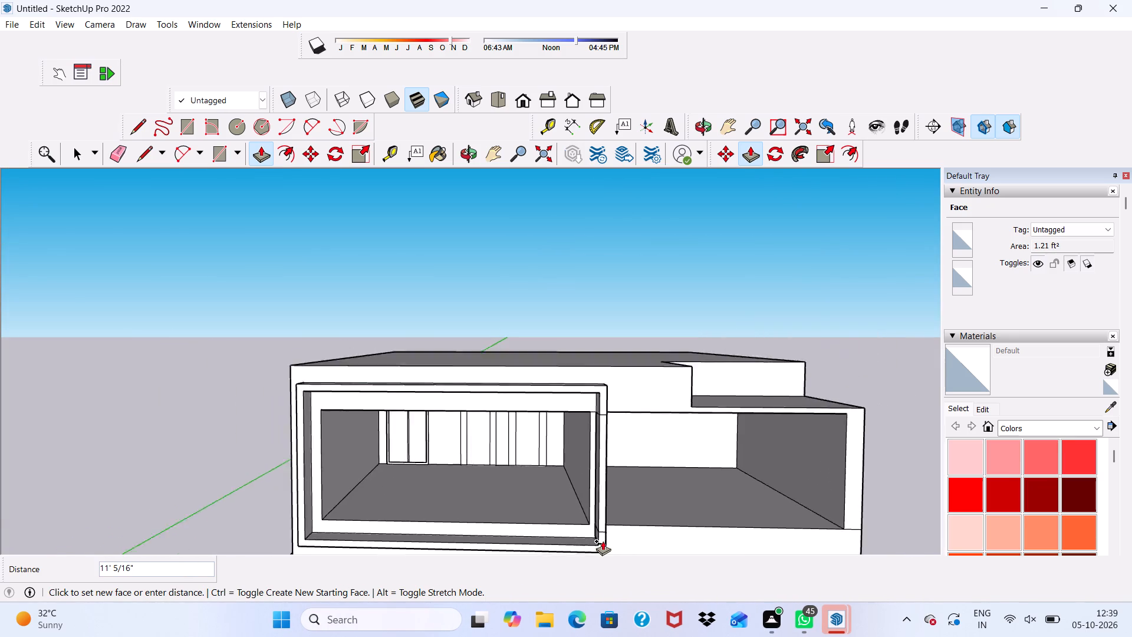
scroll(603, 541, "up", 2)
left_click(603, 539)
Pull the inner side of the frame's right upright about 6 1/16" inward, level with the partition wall's face.
scroll(593, 541, "up", 7)
middle_click_drag(570, 527, 682, 493)
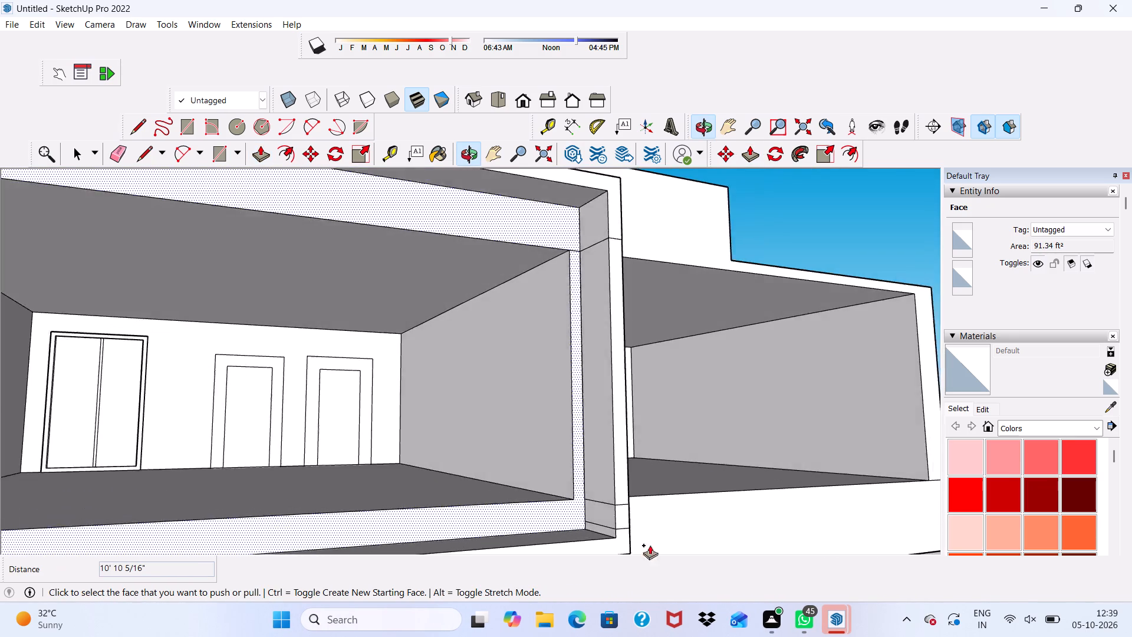
scroll(615, 553, "up", 10)
left_click(614, 406)
scroll(548, 415, "down", 1)
middle_click_drag(556, 411, 654, 395)
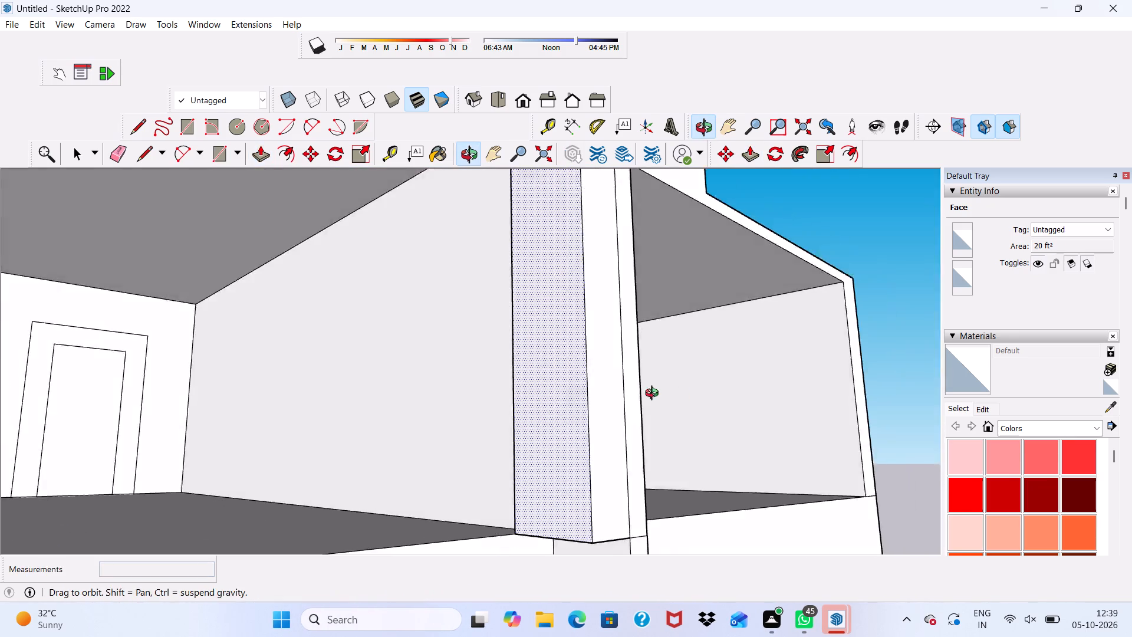
middle_click_drag(654, 395, 713, 406)
scroll(408, 437, "up", 2)
scroll(522, 369, "down", 5)
middle_click_drag(525, 376, 719, 428)
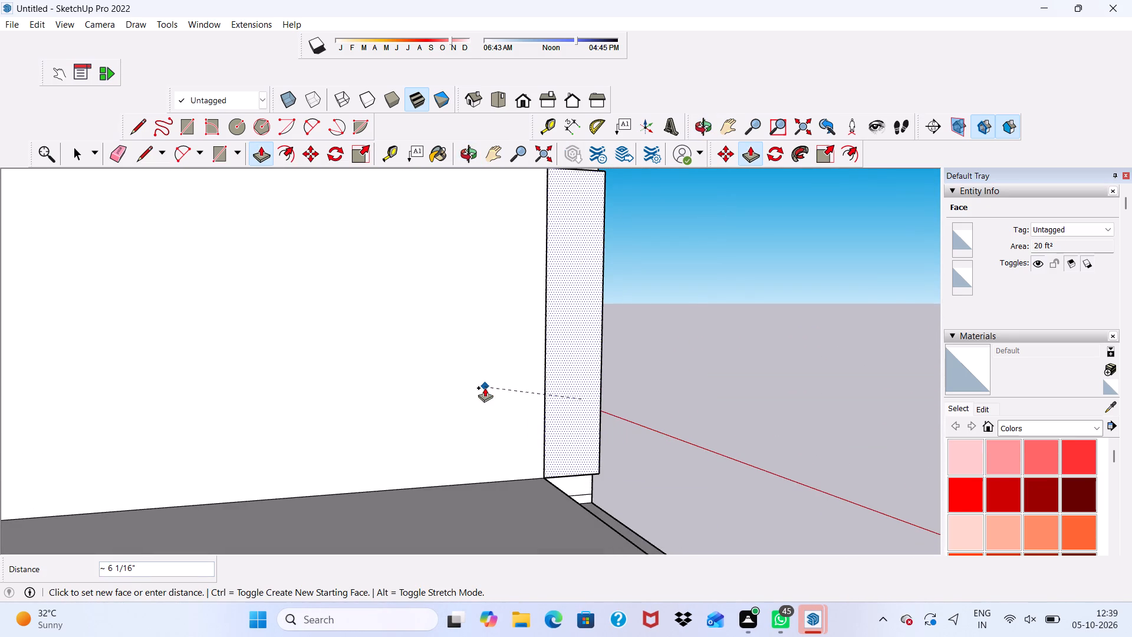
left_click(484, 388)
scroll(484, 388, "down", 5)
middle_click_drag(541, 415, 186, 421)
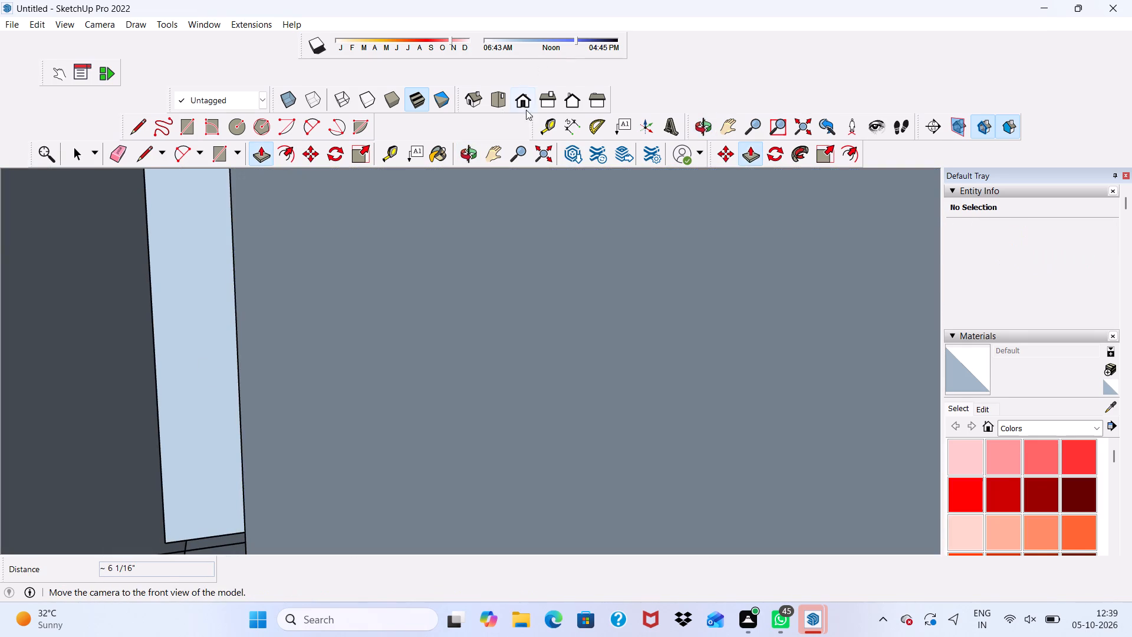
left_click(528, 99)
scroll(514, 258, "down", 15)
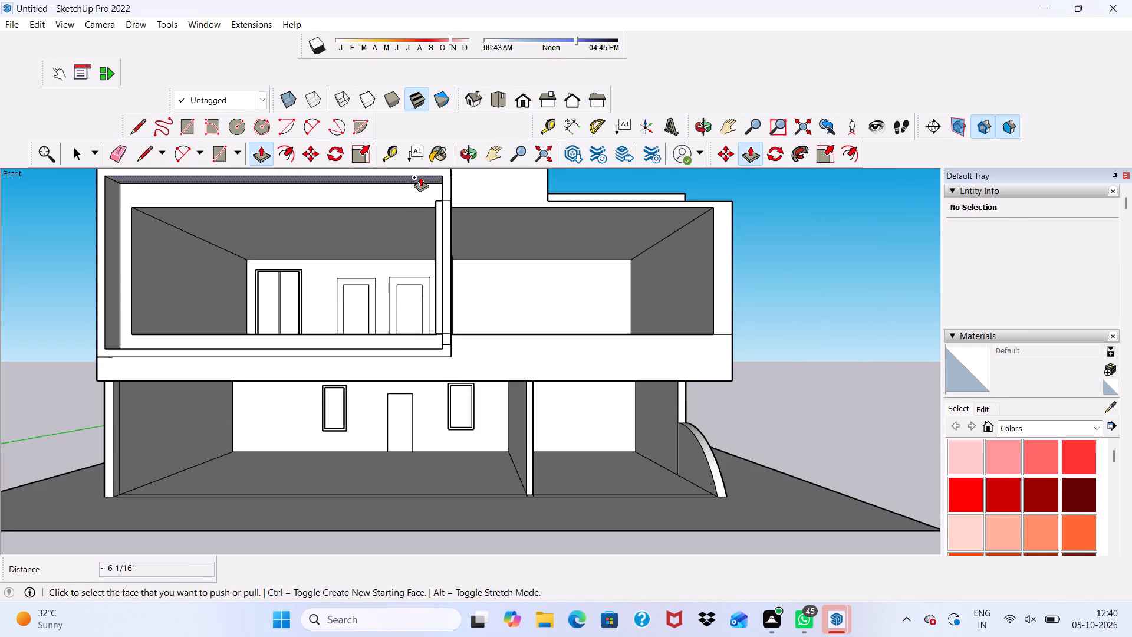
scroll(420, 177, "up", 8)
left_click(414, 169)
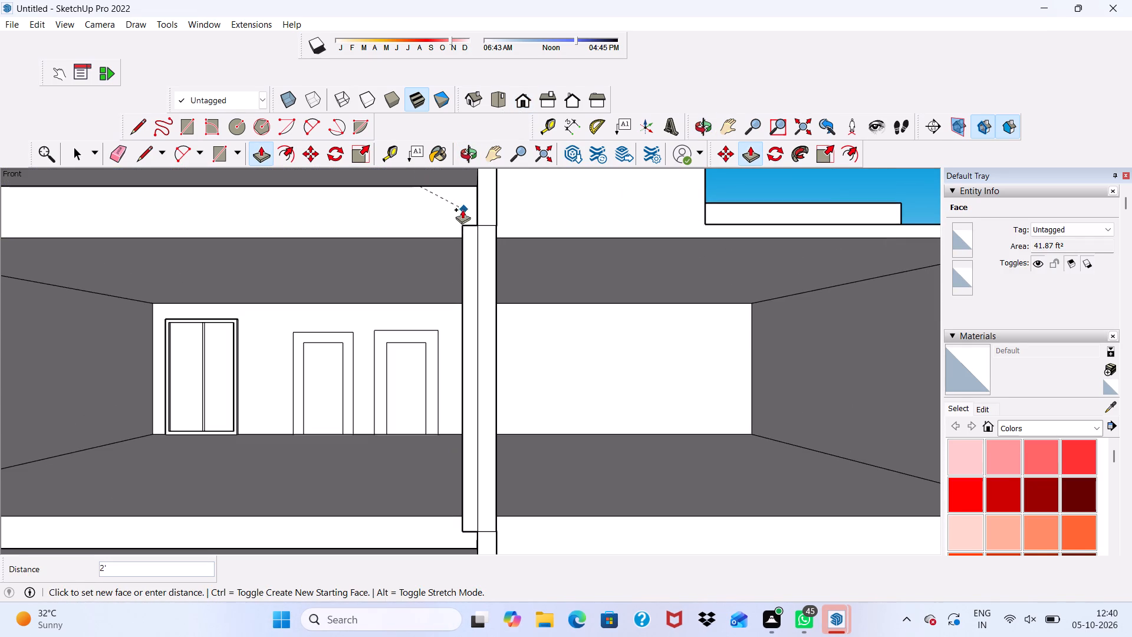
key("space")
Pull the underside of the balcony frame's top member down about 1' 10 3/8", level with the opening's top edge.
scroll(441, 211, "down", 5)
scroll(431, 243, "up", 1)
scroll(429, 254, "down", 3)
middle_click_drag(408, 231, 417, 188)
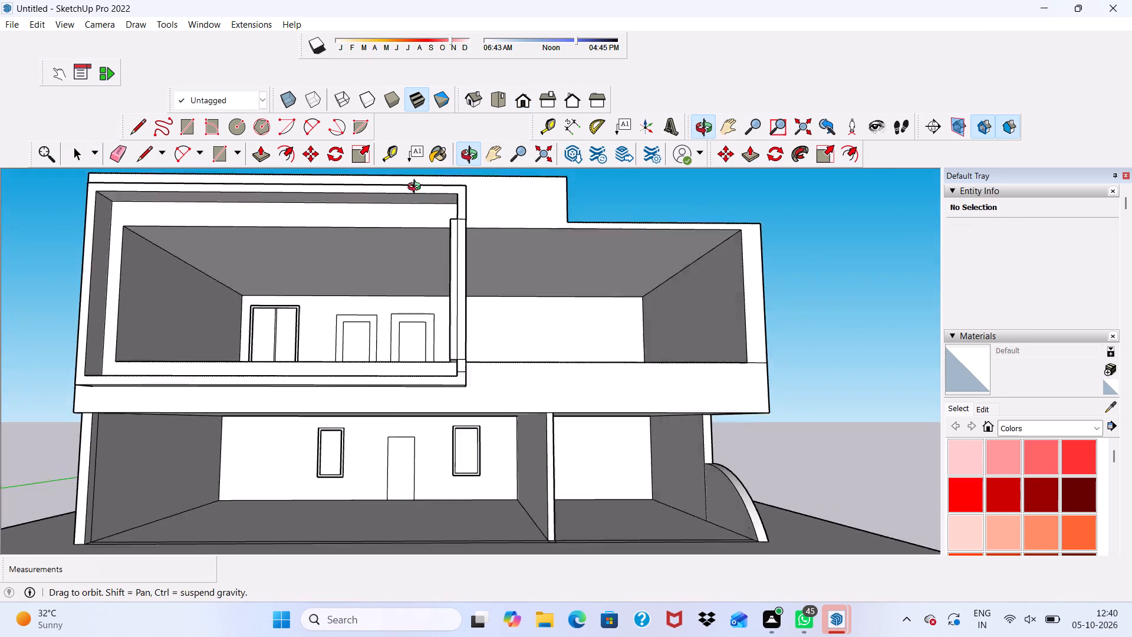
middle_click_drag(417, 188, 423, 205)
scroll(423, 205, "up", 3)
left_click(419, 197)
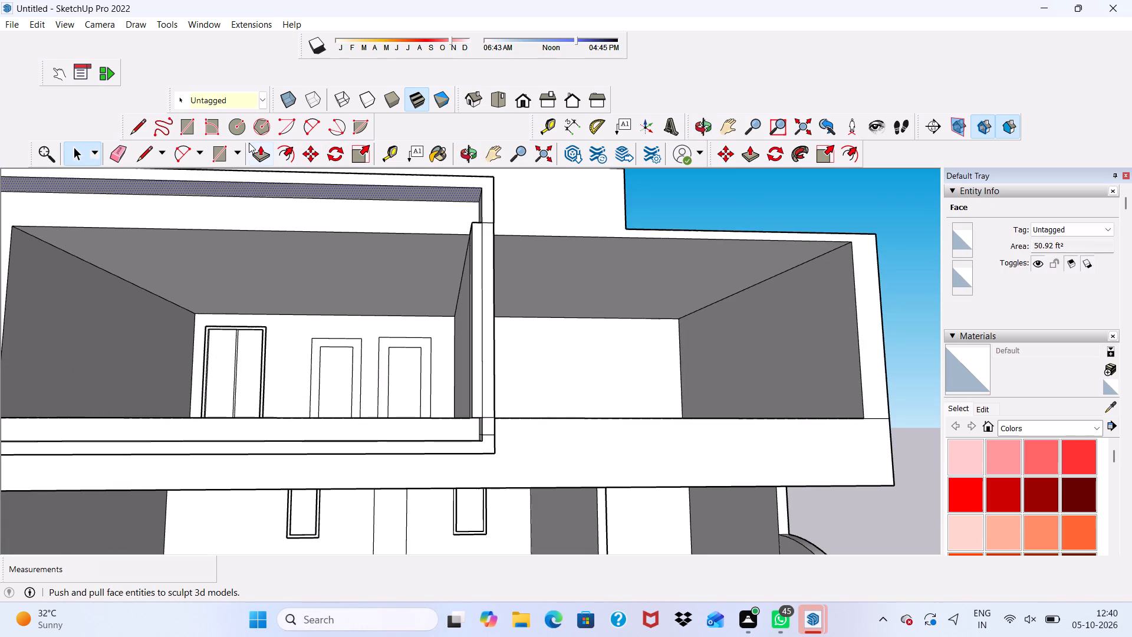
left_click(262, 157)
left_click(321, 187)
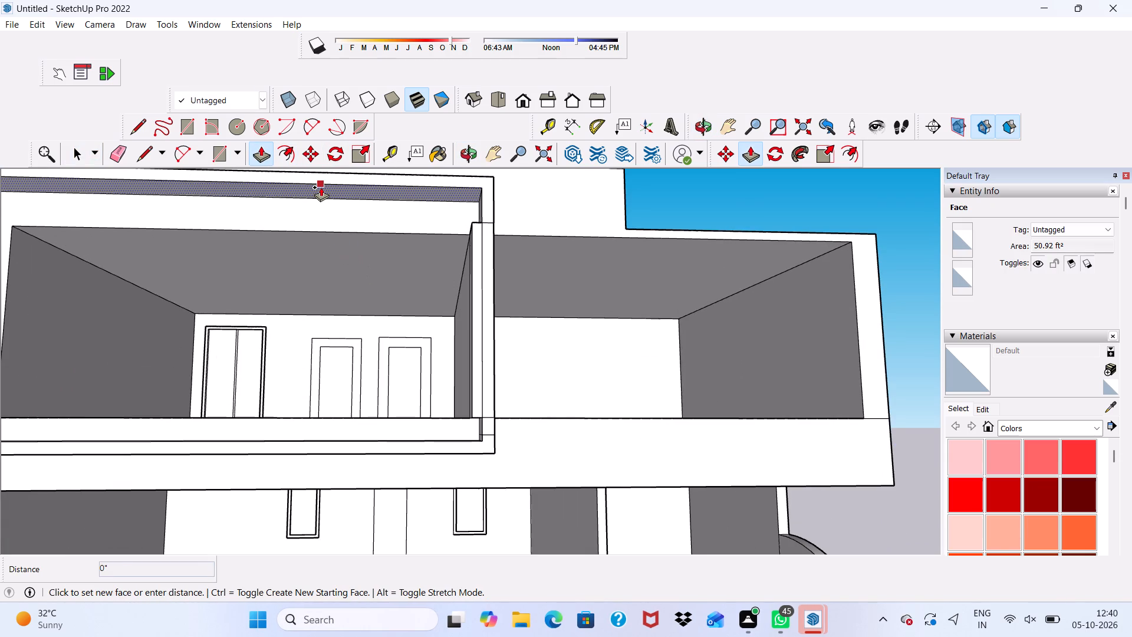
scroll(475, 212, "up", 5)
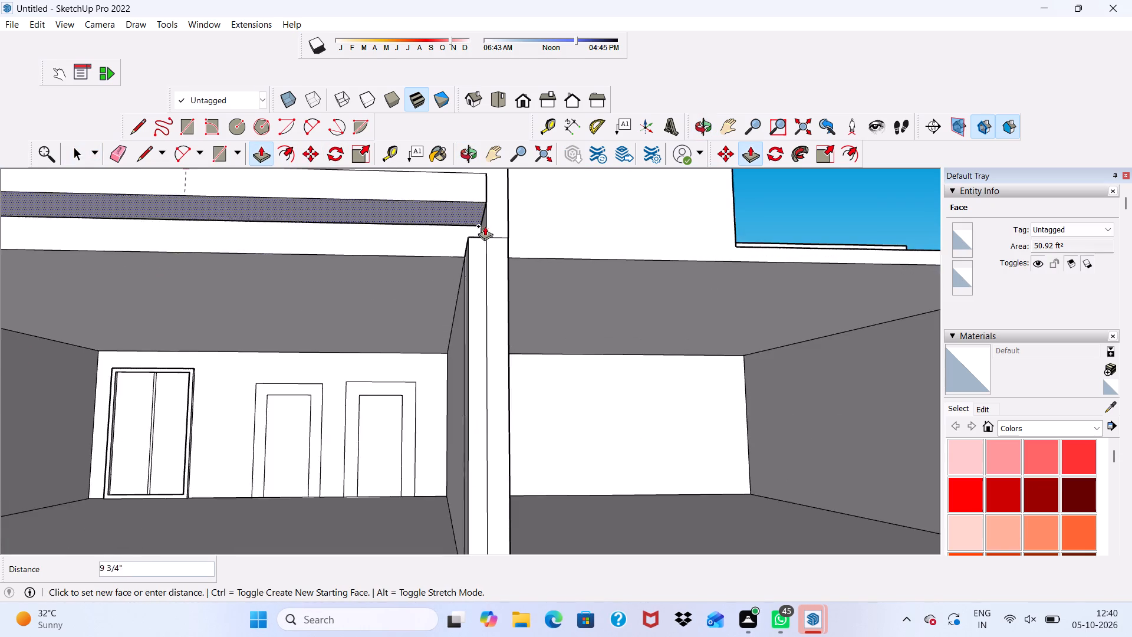
scroll(485, 226, "up", 9)
left_click(485, 240)
Pull the inner side of the frame's left upright about 11 1/8" inward, in line with the balcony's side wall.
scroll(472, 248, "down", 2)
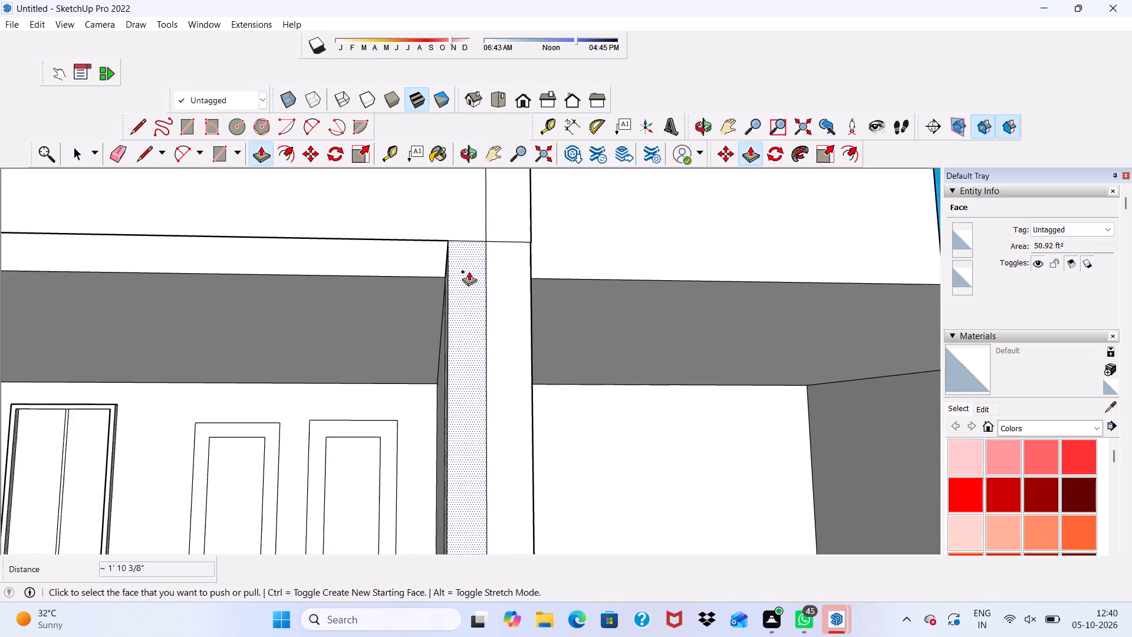
scroll(469, 271, "down", 1)
scroll(469, 265, "up", 1)
scroll(469, 269, "down", 6)
middle_click_drag(493, 281, 404, 364)
scroll(393, 329, "down", 6)
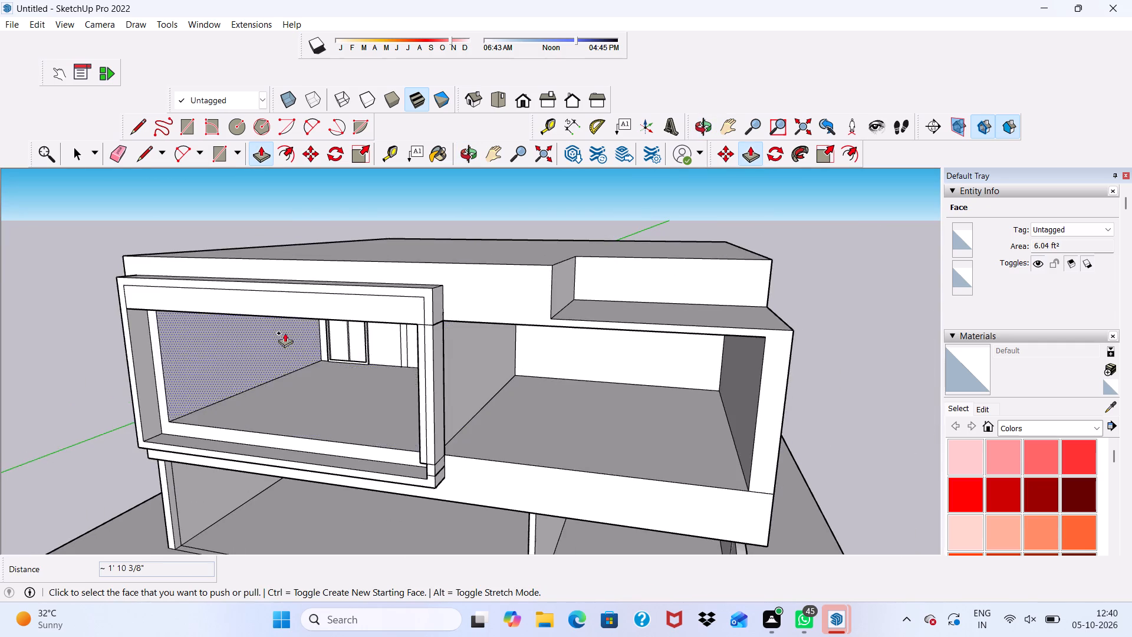
scroll(271, 332, "down", 3)
scroll(119, 357, "up", 12)
left_click(162, 315)
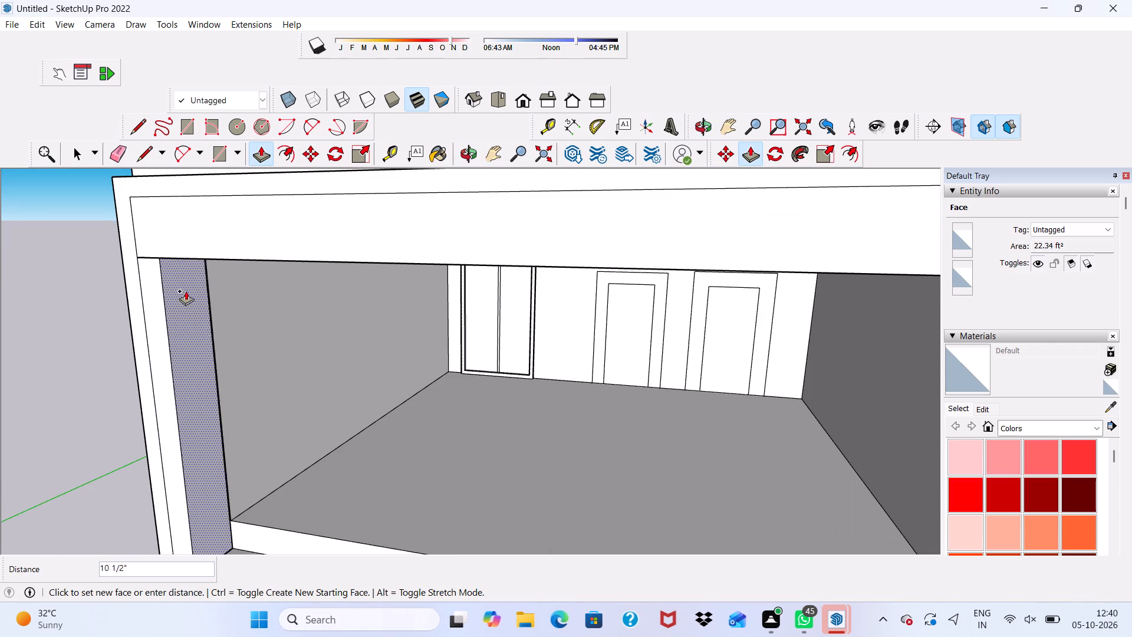
scroll(162, 300, "up", 3)
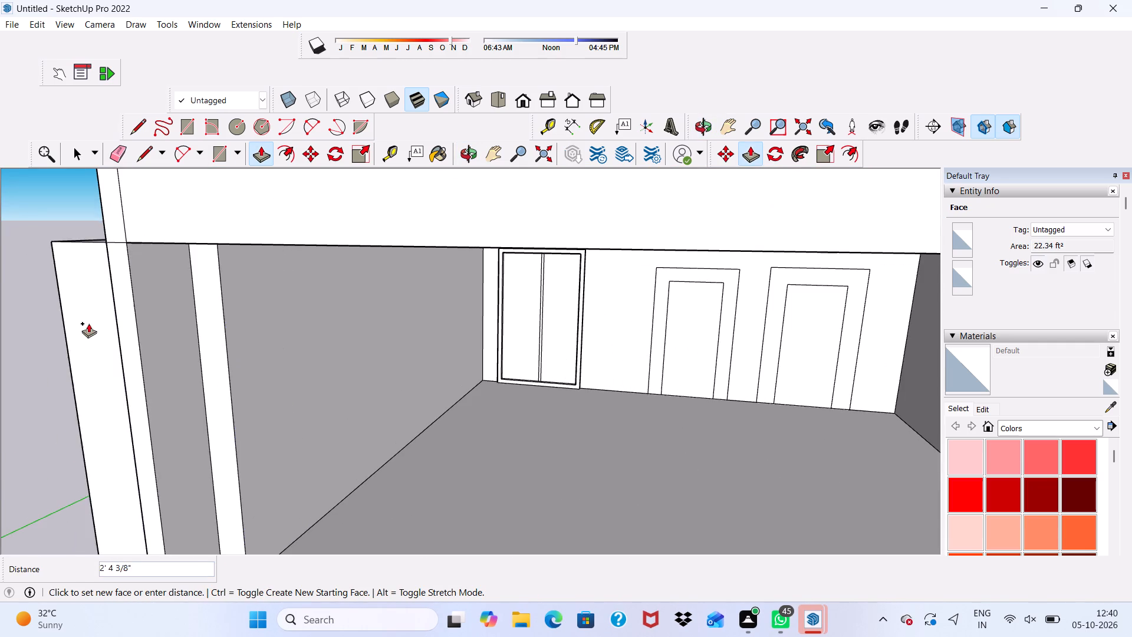
middle_click_drag(168, 337, 136, 413)
middle_click_drag(144, 407, 153, 401)
scroll(185, 391, "up", 2)
scroll(274, 364, "down", 2)
middle_click_drag(274, 364, 162, 370)
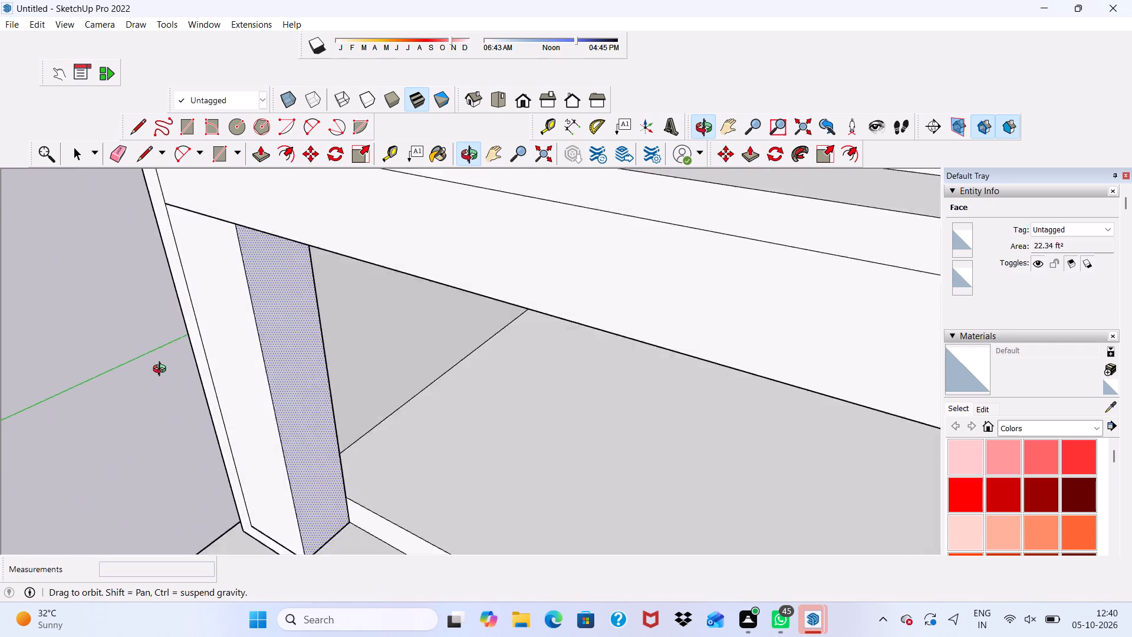
middle_click_drag(162, 370, 50, 267)
scroll(373, 373, "up", 1)
scroll(376, 346, "down", 2)
scroll(354, 314, "up", 4)
scroll(363, 304, "down", 3)
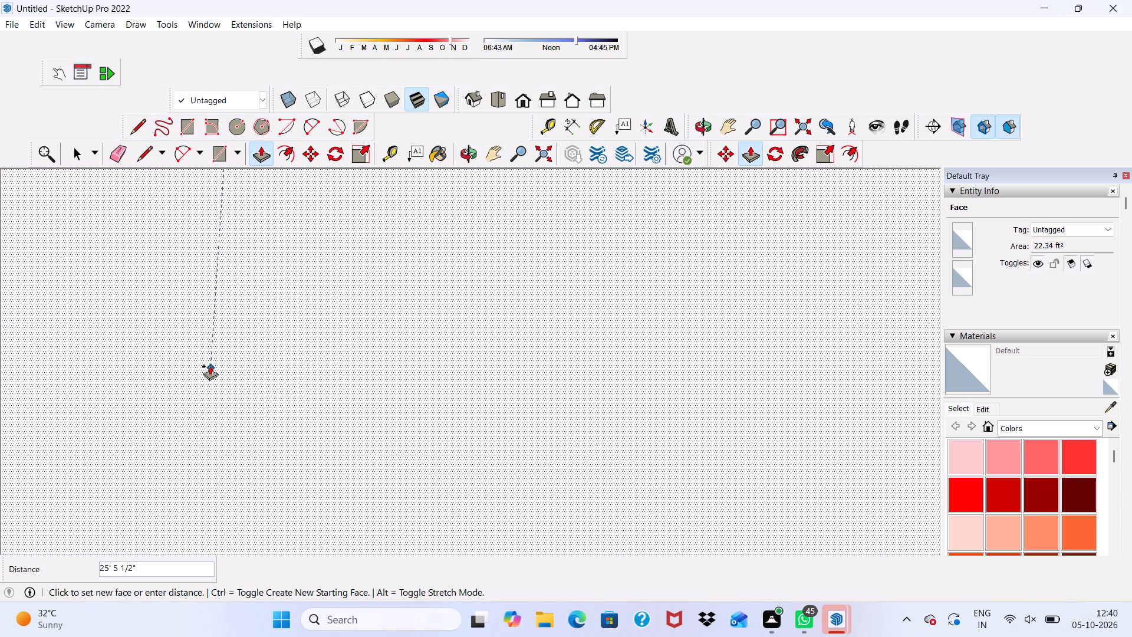
scroll(212, 363, "down", 18)
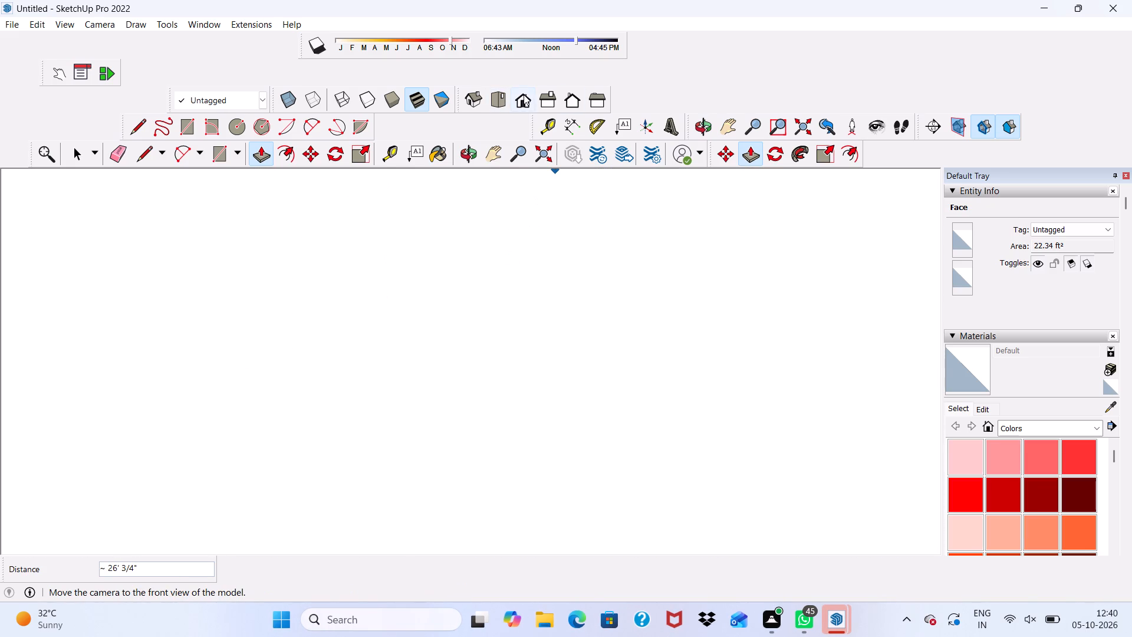
left_click(524, 94)
scroll(512, 258, "down", 11)
middle_click_drag(444, 355, 374, 403)
middle_click(374, 403)
scroll(414, 403, "up", 4)
scroll(434, 392, "down", 1)
scroll(434, 392, "up", 1)
scroll(434, 392, "down", 1)
middle_click_drag(434, 392, 277, 396)
scroll(321, 367, "up", 4)
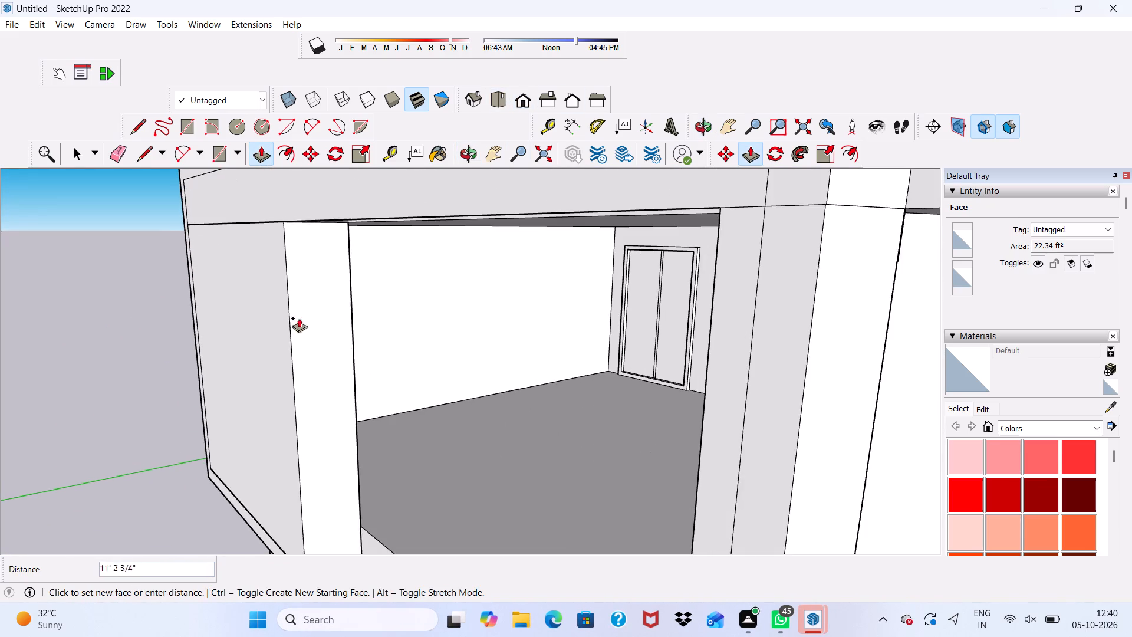
scroll(225, 224, "up", 3)
scroll(45, 219, "down", 3)
scroll(236, 291, "down", 1)
middle_click_drag(251, 370, 294, 382)
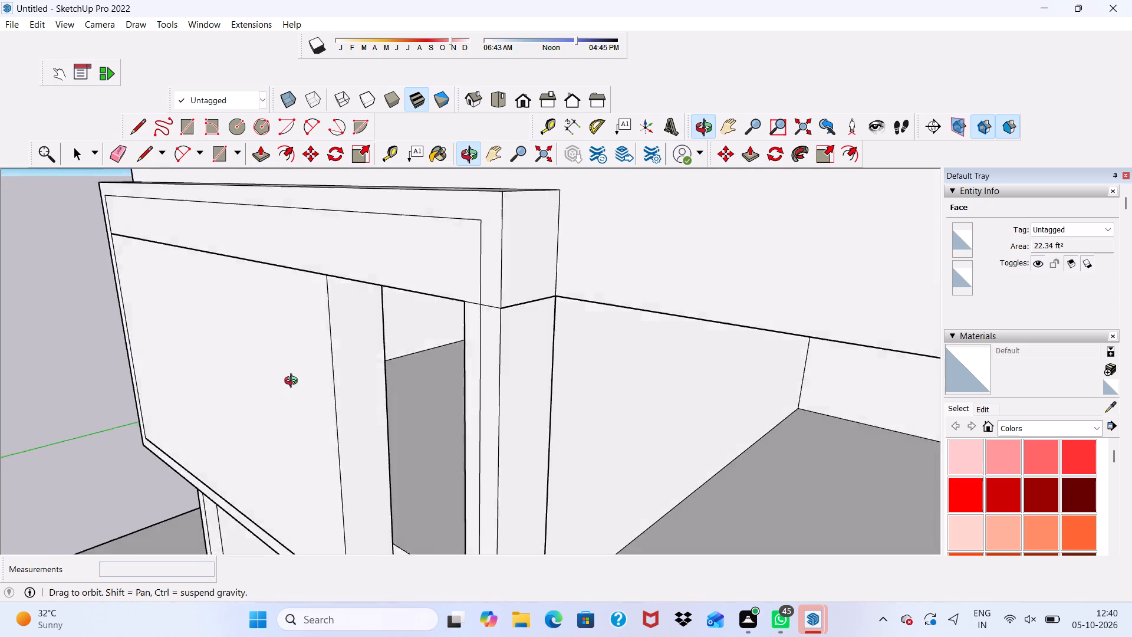
middle_click_drag(294, 382, 401, 344)
scroll(63, 419, "up", 4)
scroll(101, 417, "down", 3)
scroll(98, 419, "up", 1)
scroll(98, 419, "down", 1)
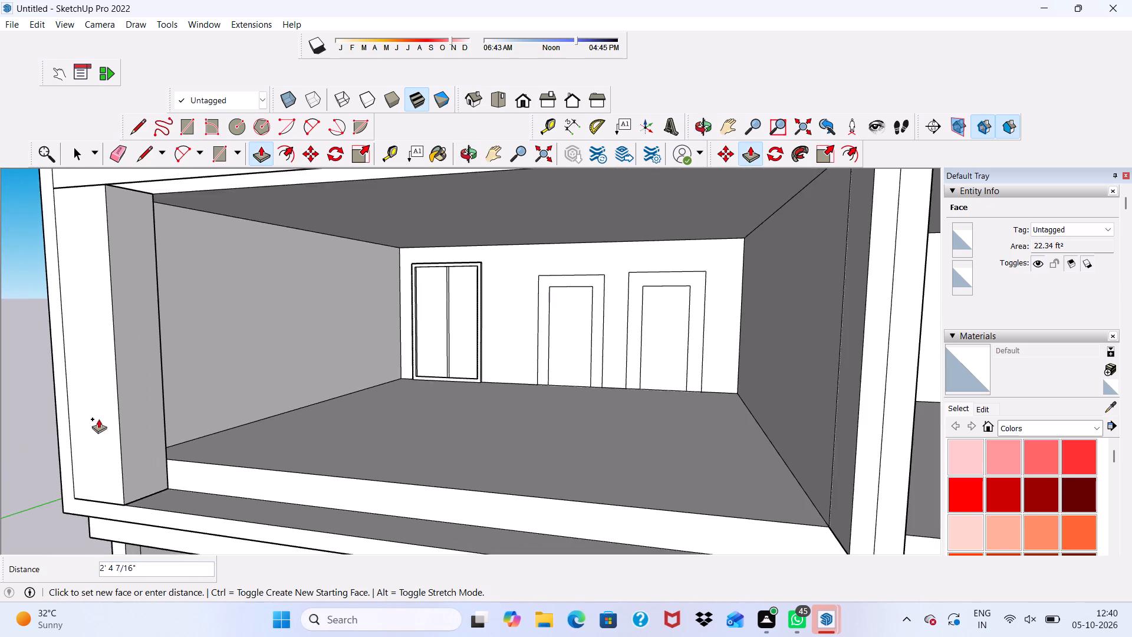
middle_click_drag(98, 419, 0, 434)
scroll(179, 369, "up", 5)
scroll(0, 316, "down", 4)
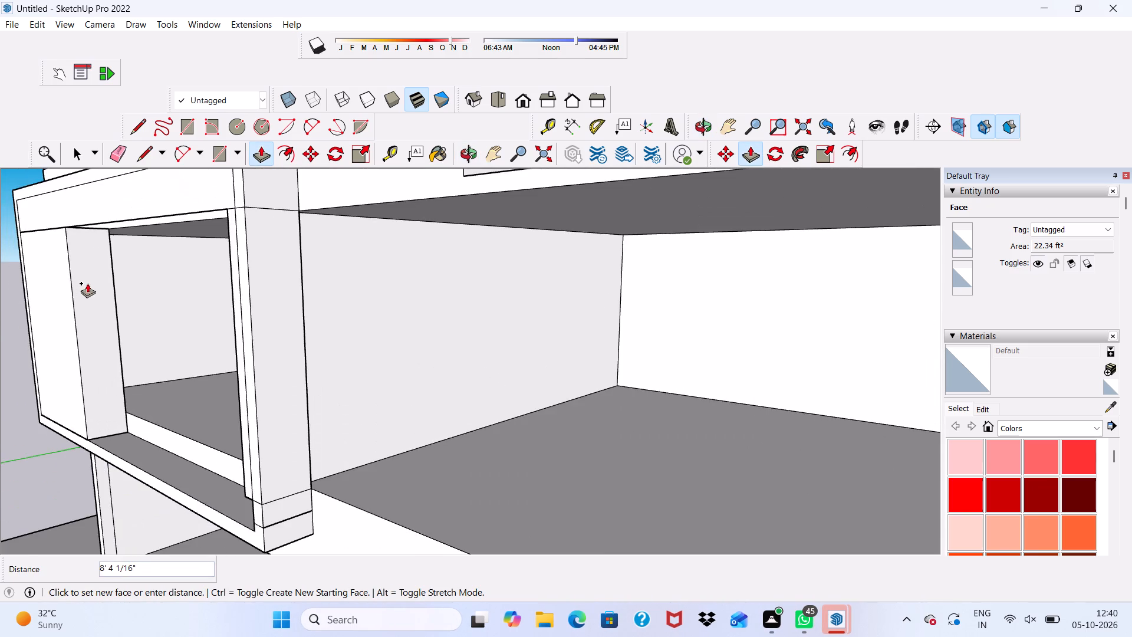
scroll(89, 280, "up", 1)
scroll(90, 279, "down", 3)
middle_click_drag(128, 289, 443, 304)
middle_click_drag(435, 306, 427, 308)
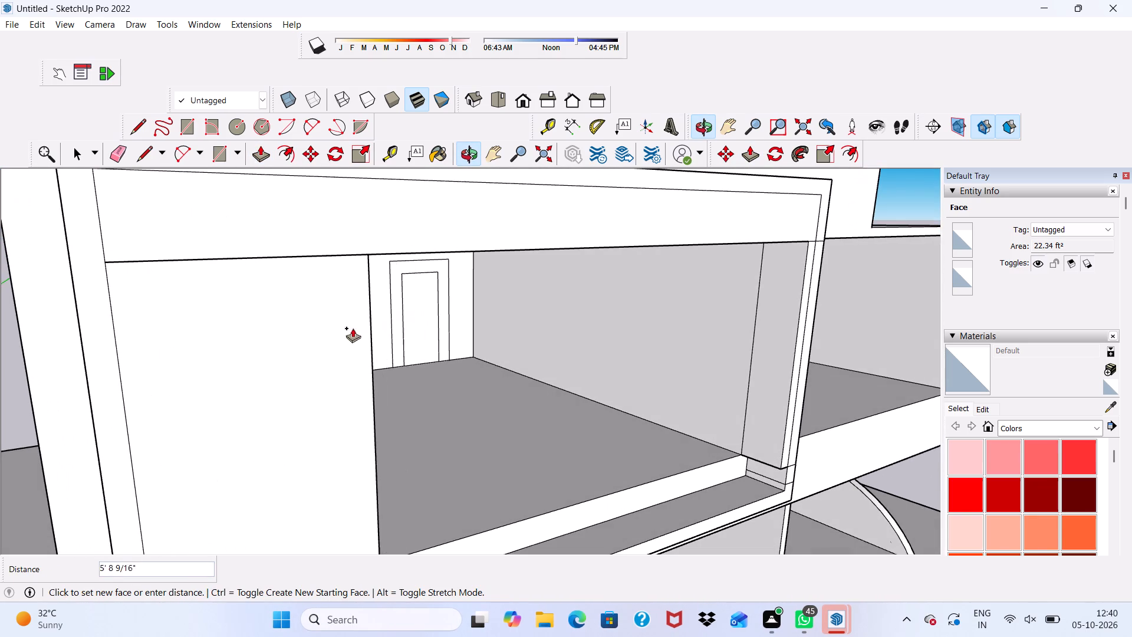
middle_click_drag(183, 337, 17, 359)
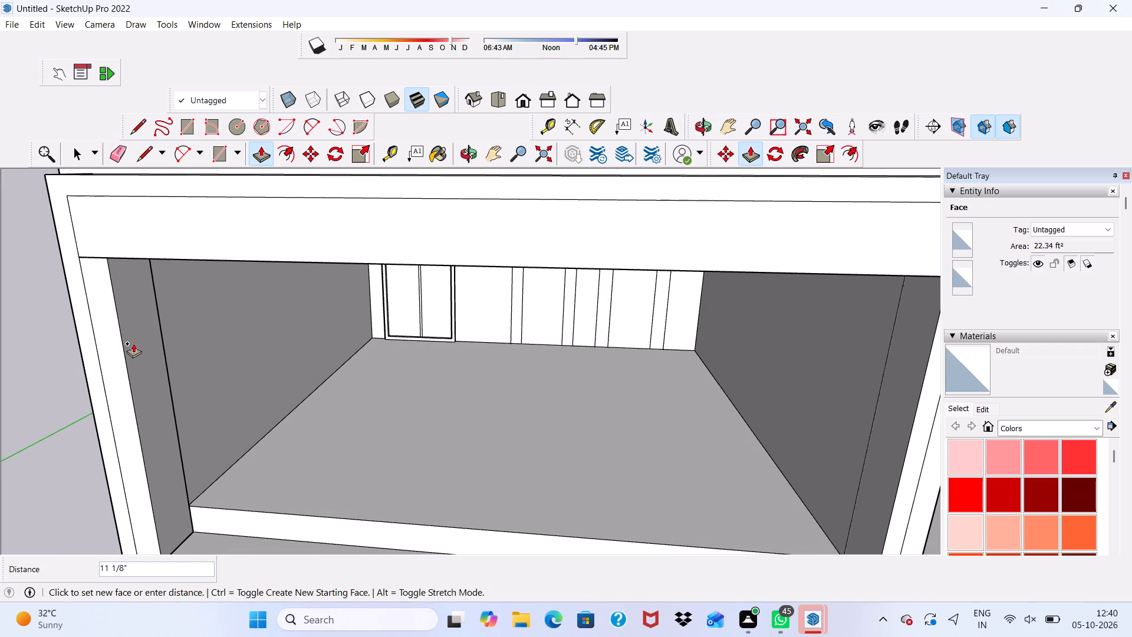
left_click(133, 343)
Pull the upper side of the frame's bottom member up about 1' 3 9/16", close to the balcony floor level.
scroll(131, 346, "down", 6)
middle_click_drag(125, 357, 48, 254)
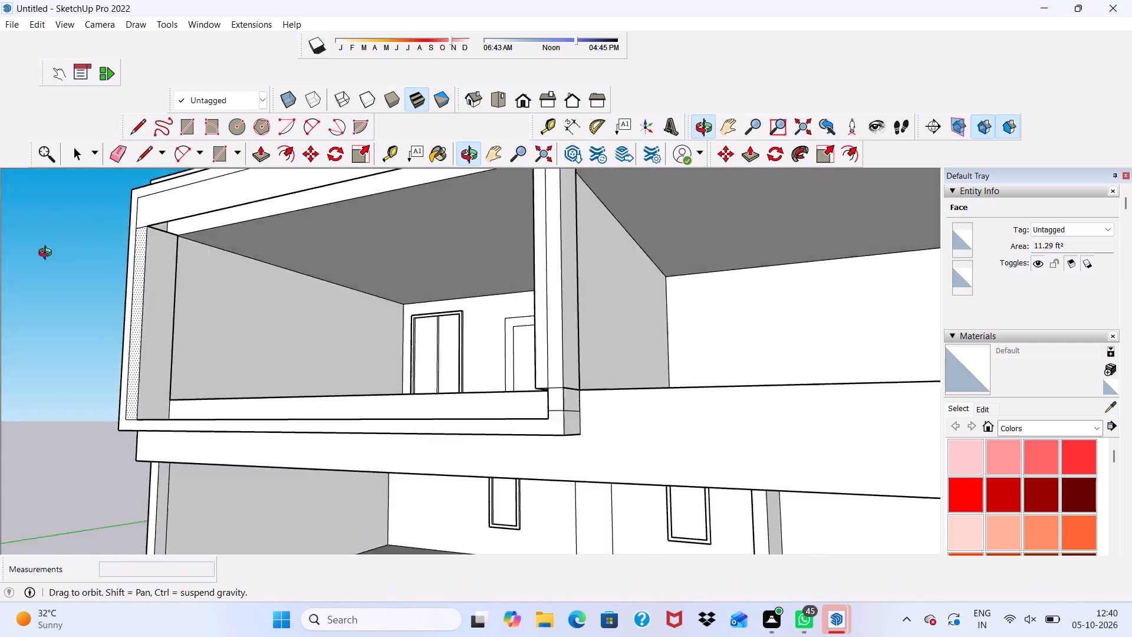
middle_click_drag(48, 254, 219, 303)
scroll(265, 462, "up", 7)
left_click(273, 488)
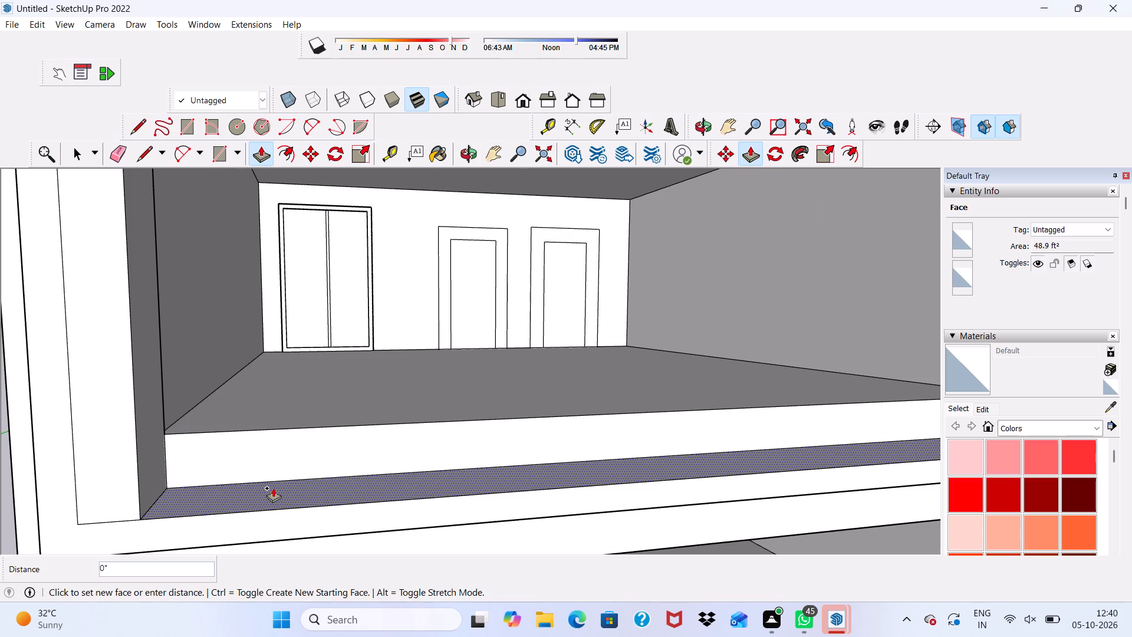
scroll(278, 448, "down", 4)
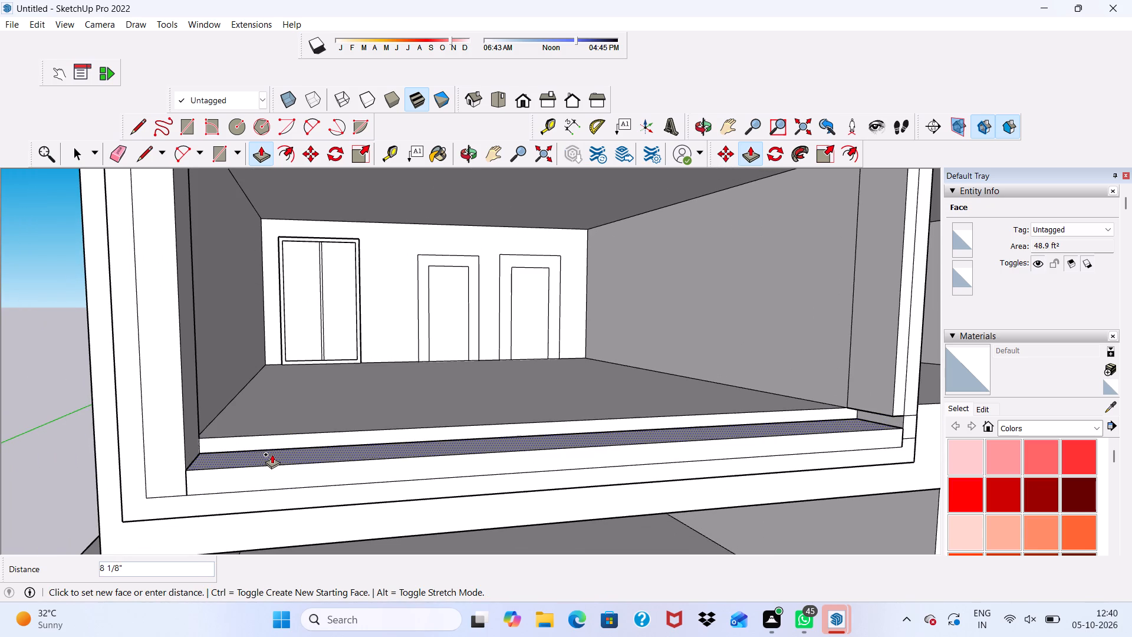
scroll(275, 452, "down", 7)
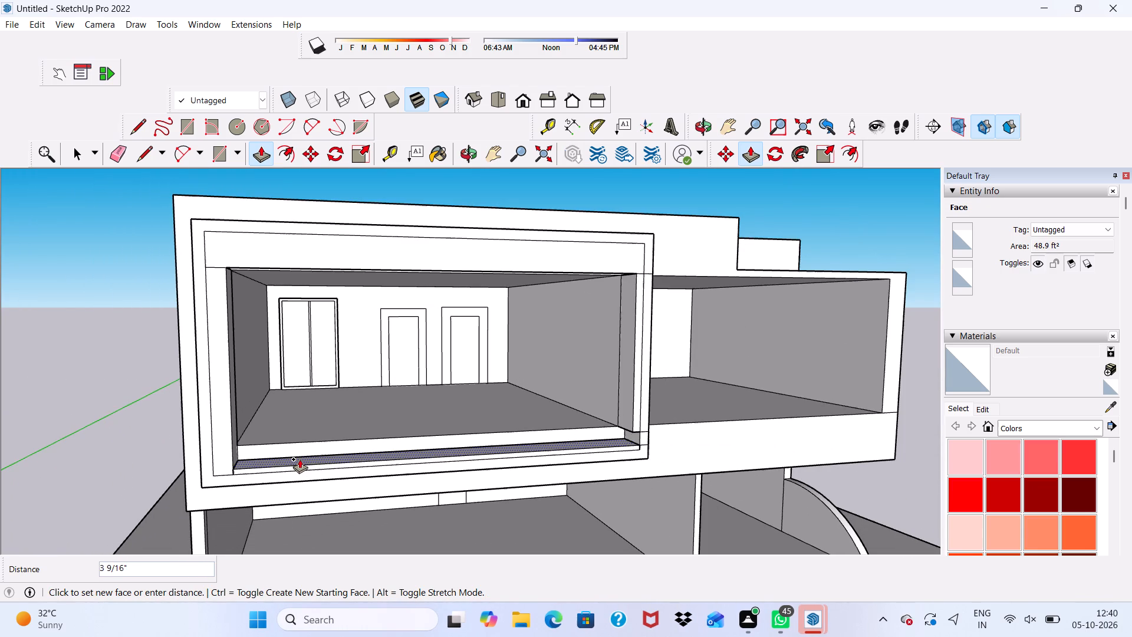
scroll(301, 461, "down", 3)
middle_click_drag(300, 464, 294, 418)
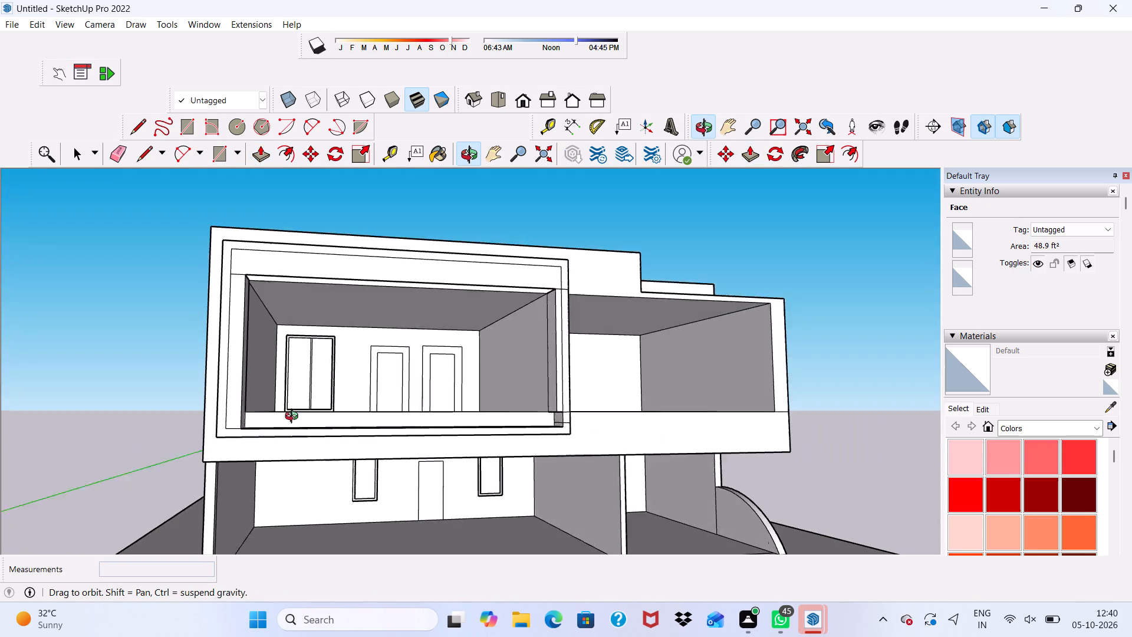
middle_click_drag(294, 418, 285, 386)
scroll(285, 386, "up", 7)
scroll(275, 372, "down", 1)
middle_click_drag(274, 373, 195, 451)
middle_click(195, 451)
scroll(202, 415, "up", 3)
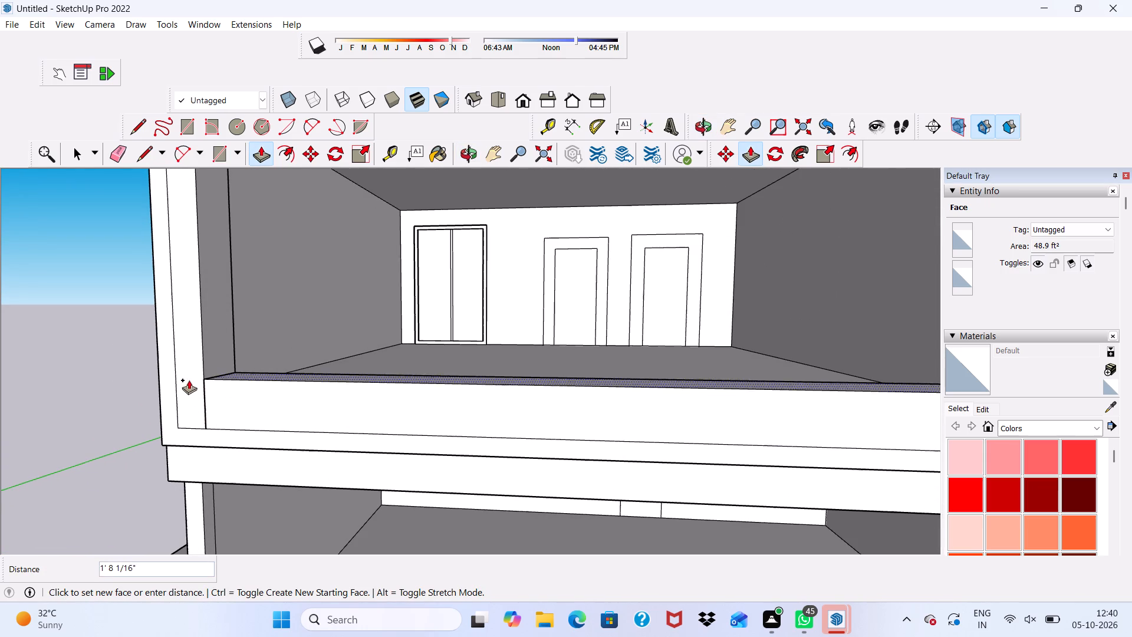
middle_click_drag(207, 391, 274, 505)
scroll(221, 416, "down", 1)
scroll(258, 405, "up", 4)
scroll(256, 395, "down", 2)
middle_click_drag(258, 395, 245, 537)
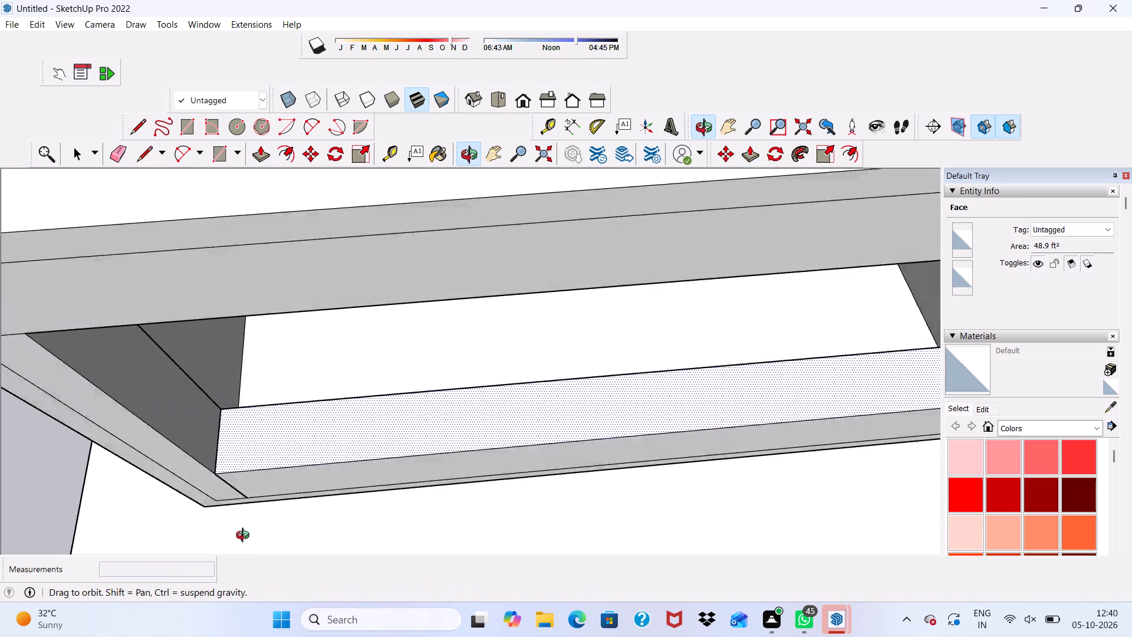
middle_click_drag(245, 537, 241, 538)
scroll(258, 422, "up", 4)
scroll(255, 375, "down", 3)
scroll(255, 380, "up", 1)
scroll(255, 390, "down", 1)
middle_click_drag(273, 433, 212, 383)
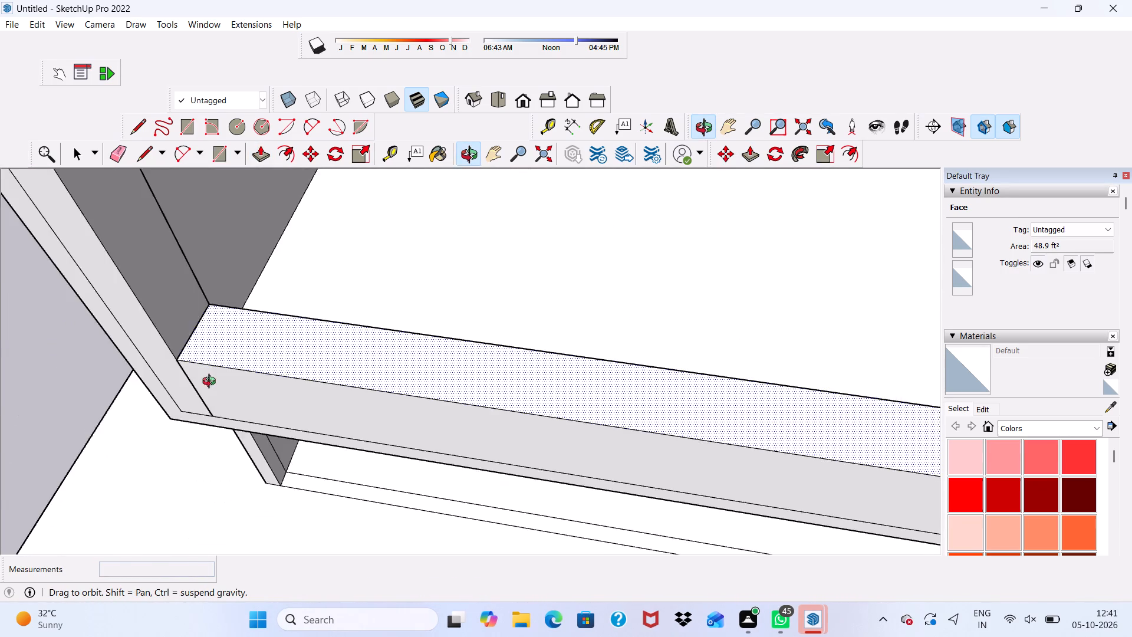
middle_click_drag(212, 383, 223, 411)
scroll(229, 428, "up", 1)
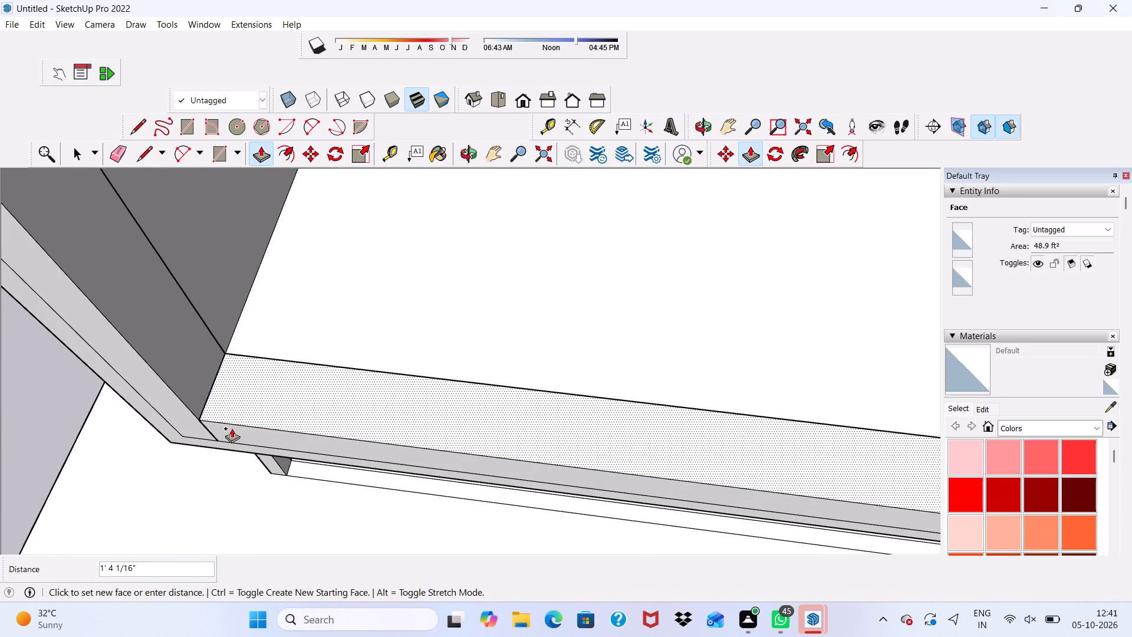
scroll(221, 438, "up", 1)
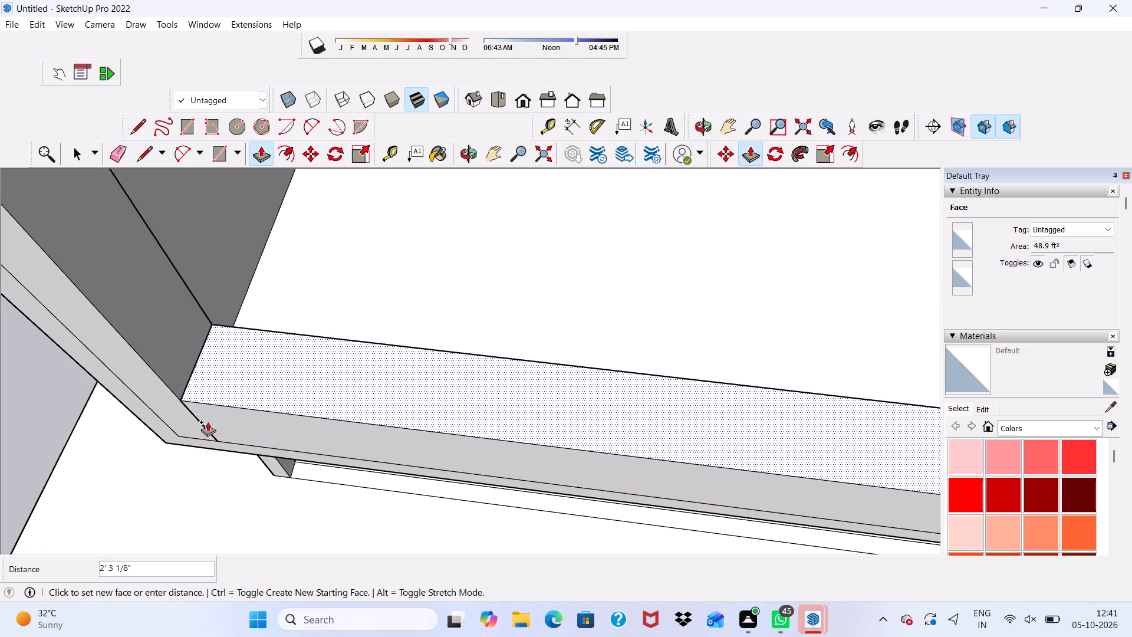
scroll(203, 428, "up", 4)
middle_click_drag(203, 427, 308, 480)
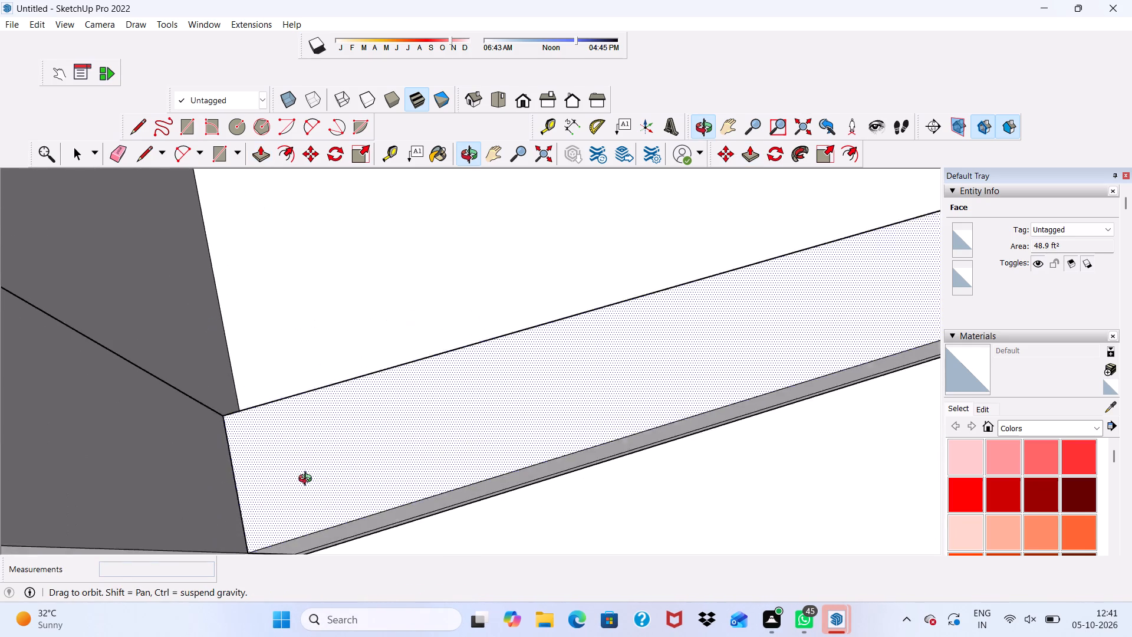
middle_click_drag(308, 480, 308, 480)
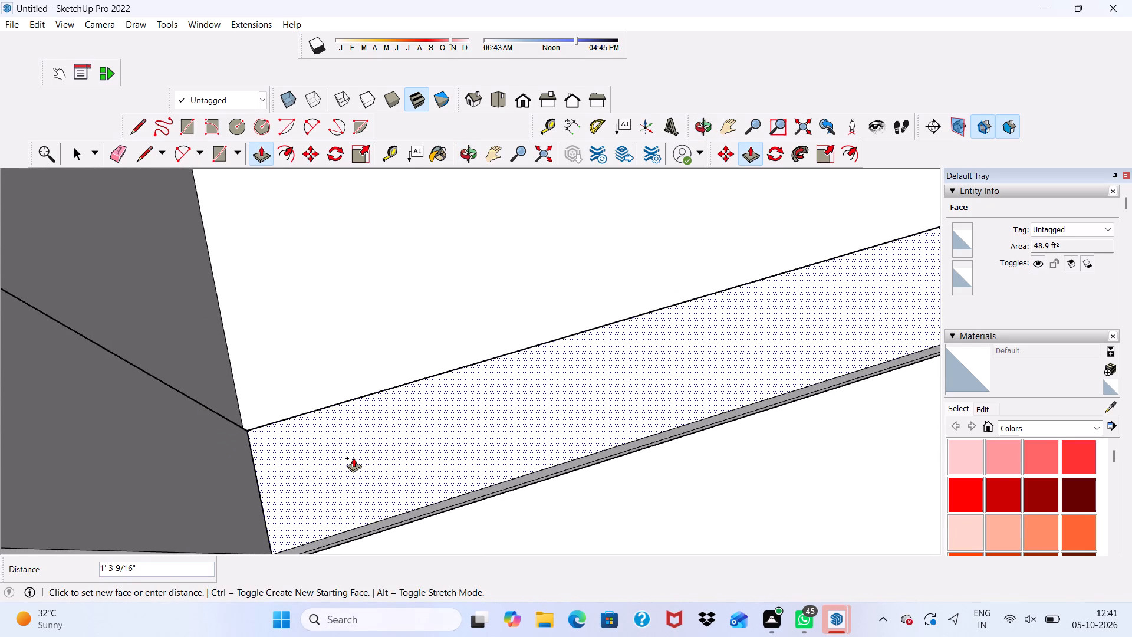
left_click(353, 458)
Examine the thickened balcony frame from the front, from below and close up at its lower corners for leftover edges.
scroll(264, 444, "down", 14)
middle_click_drag(256, 456, 152, 305)
scroll(249, 441, "up", 5)
scroll(238, 405, "down", 5)
middle_click_drag(236, 405, 255, 319)
middle_click_drag(248, 316, 236, 313)
scroll(191, 316, "down", 9)
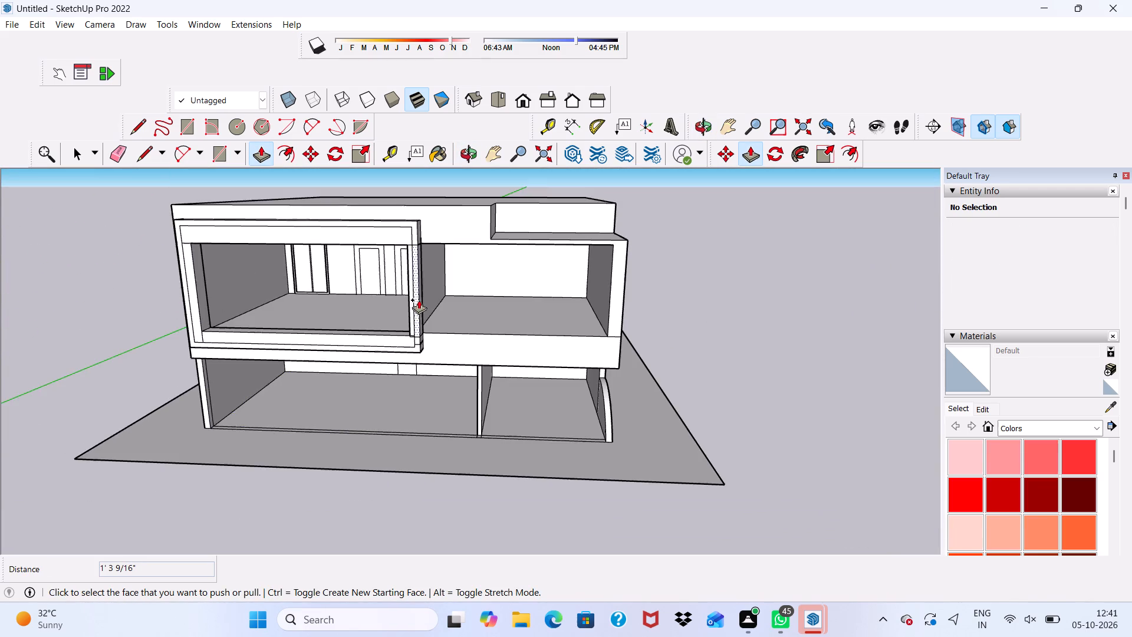
scroll(405, 274, "up", 6)
scroll(413, 419, "up", 8)
middle_click_drag(440, 445, 584, 359)
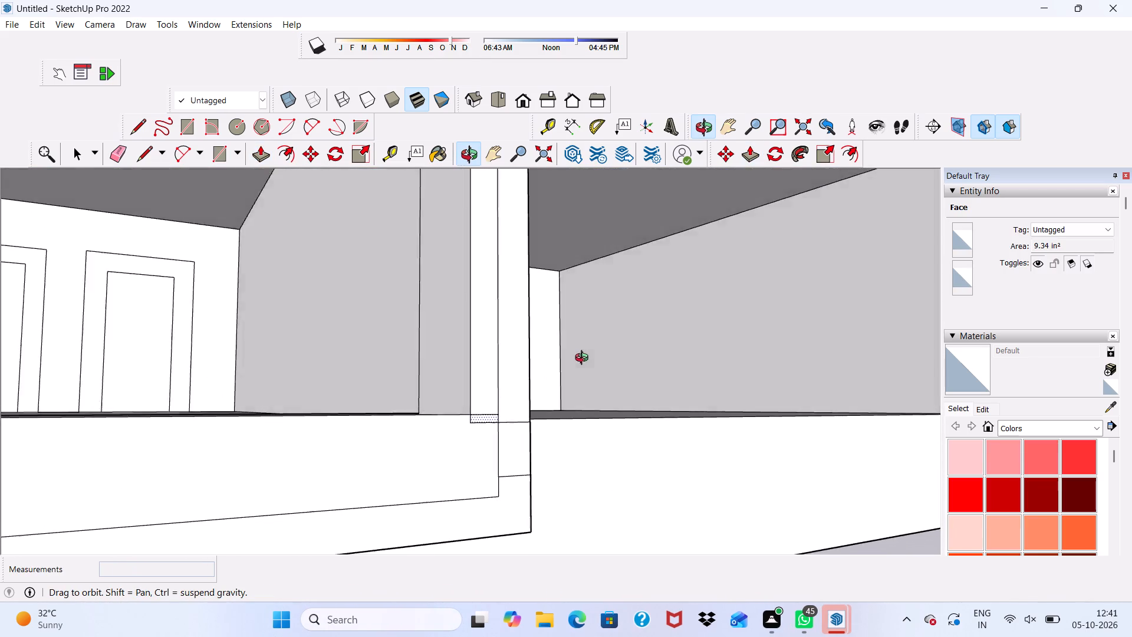
middle_click_drag(584, 359, 613, 447)
scroll(506, 502, "up", 5)
scroll(475, 359, "down", 5)
middle_click_drag(509, 403, 170, 253)
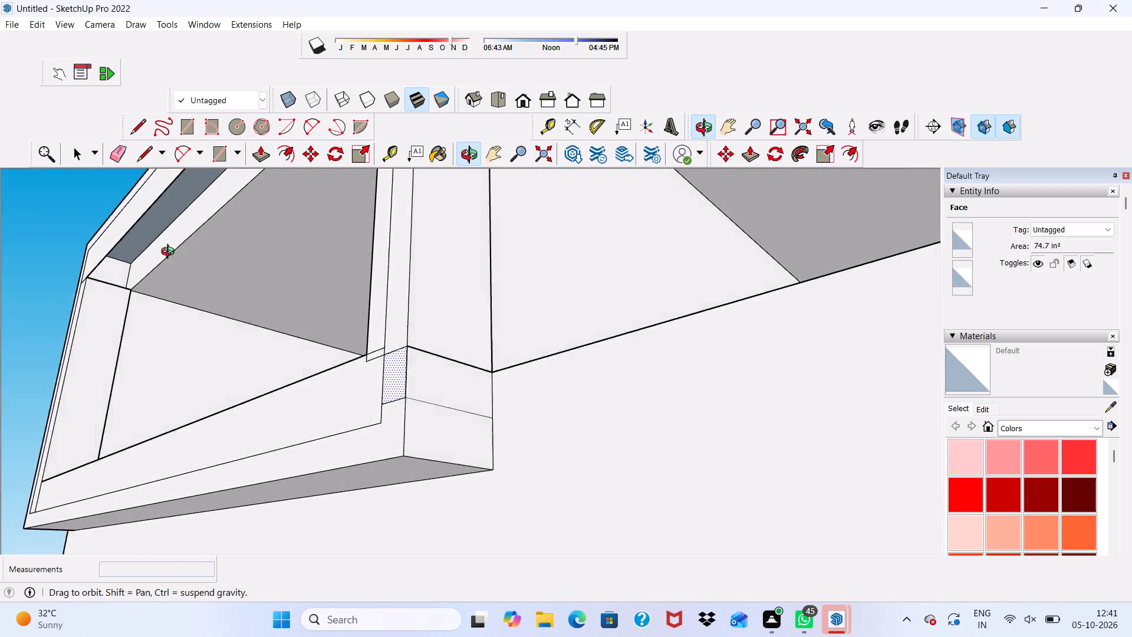
middle_click_drag(170, 253, 331, 285)
scroll(404, 351, "down", 4)
middle_click_drag(239, 439, 291, 341)
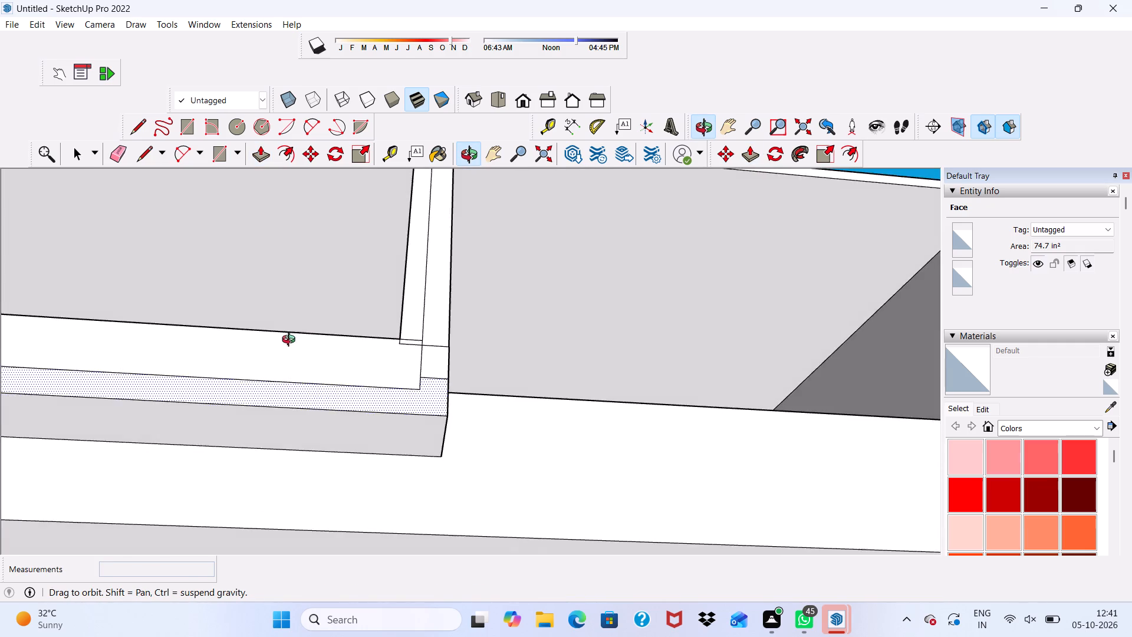
middle_click_drag(291, 341, 199, 456)
scroll(311, 403, "up", 1)
scroll(360, 393, "down", 5)
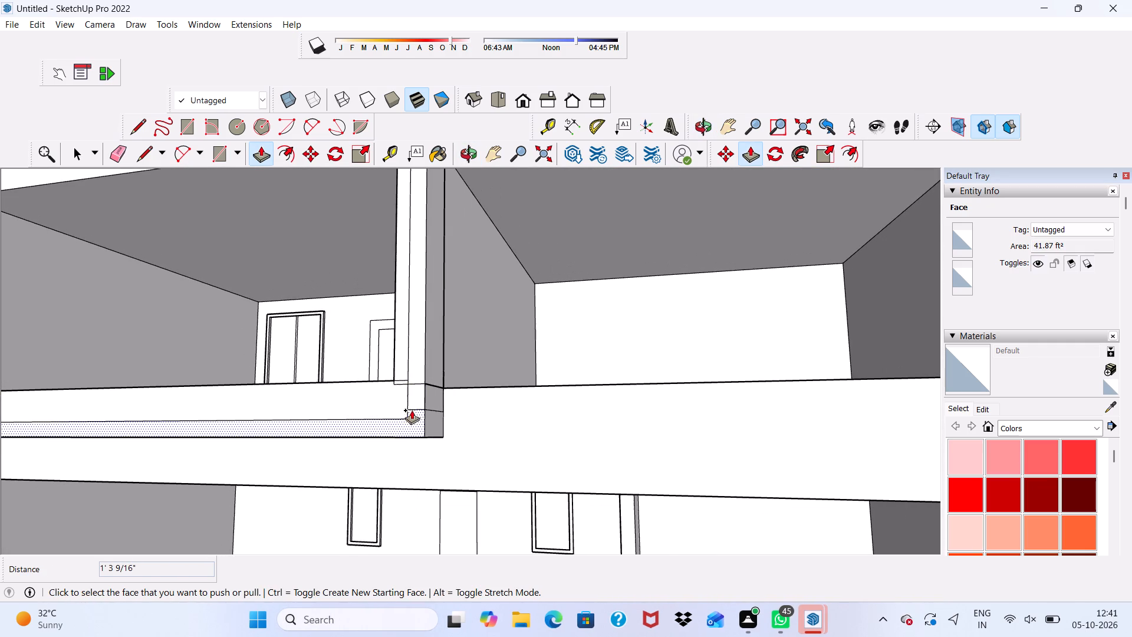
middle_click(412, 410)
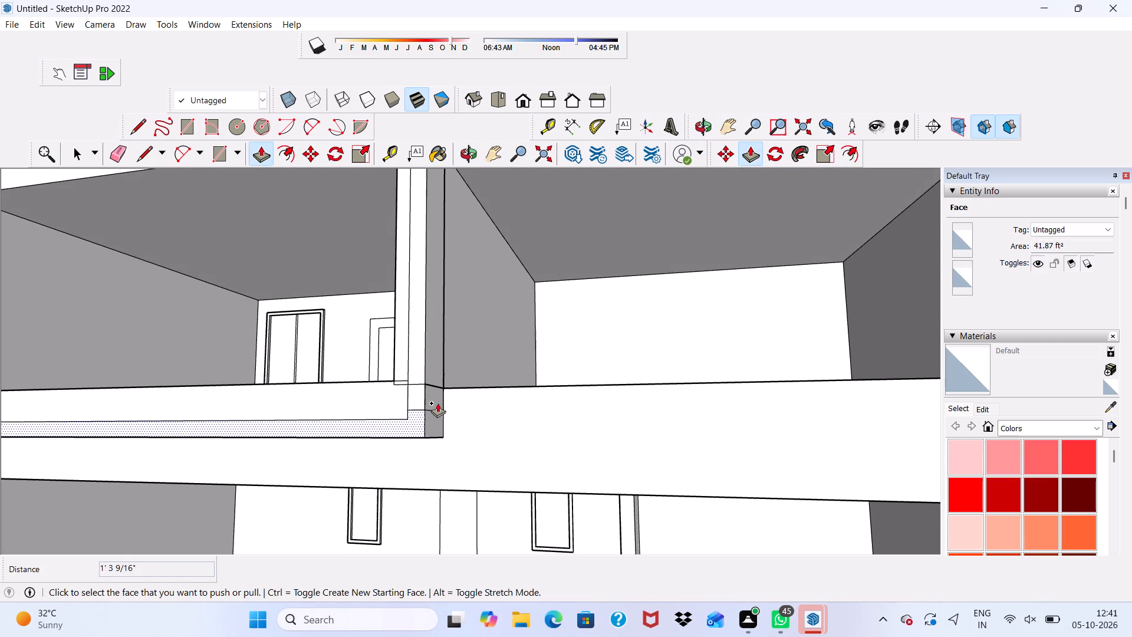
scroll(314, 420, "down", 5)
scroll(333, 399, "up", 1)
scroll(331, 406, "down", 1)
scroll(329, 413, "up", 1)
scroll(328, 421, "down", 2)
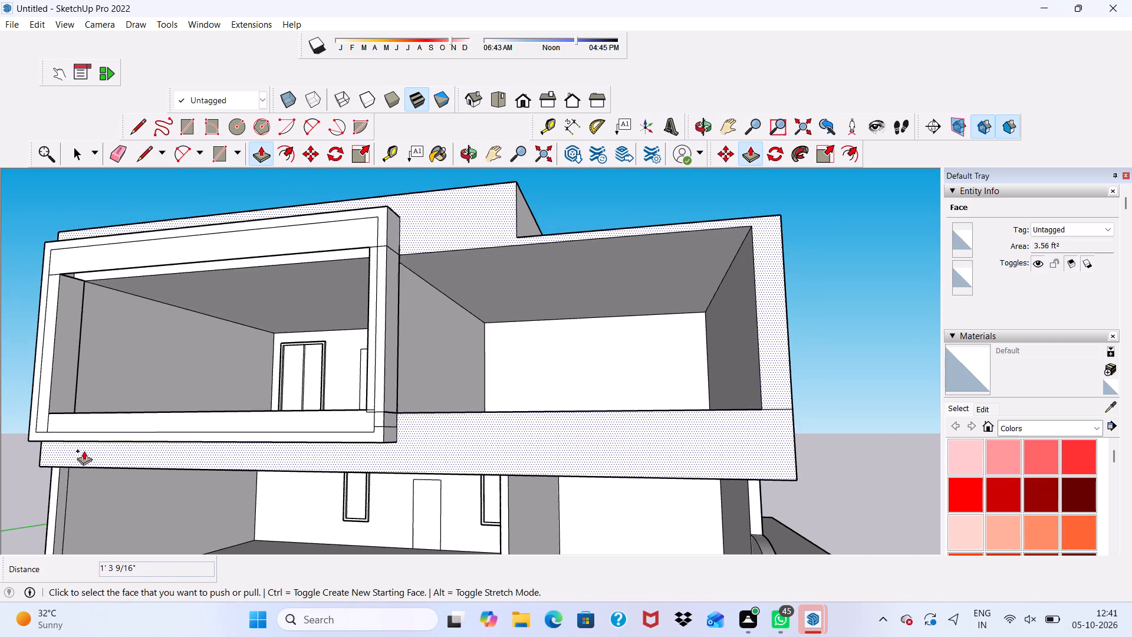
middle_click_drag(84, 451, 199, 403)
scroll(209, 415, "up", 4)
scroll(271, 395, "down", 5)
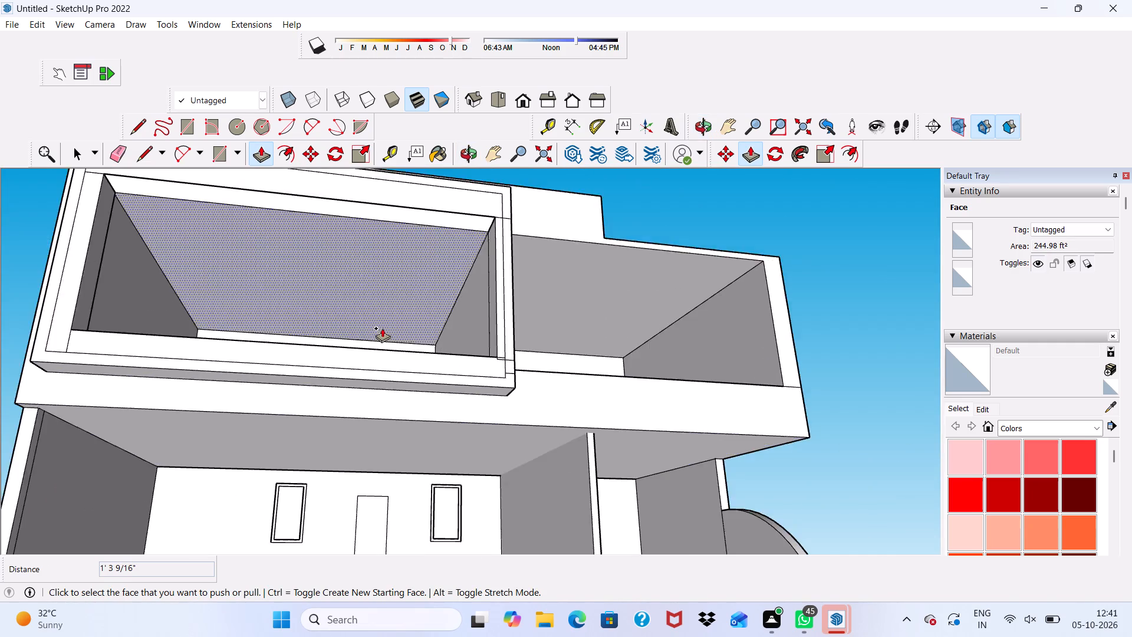
scroll(382, 328, "down", 2)
scroll(414, 349, "up", 1)
scroll(429, 353, "down", 4)
middle_click_drag(500, 365, 402, 428)
middle_click(402, 428)
scroll(542, 386, "up", 4)
Erase the leftover edges on the front of the frame's left upright, bottom member and lower-left corner.
key("space")
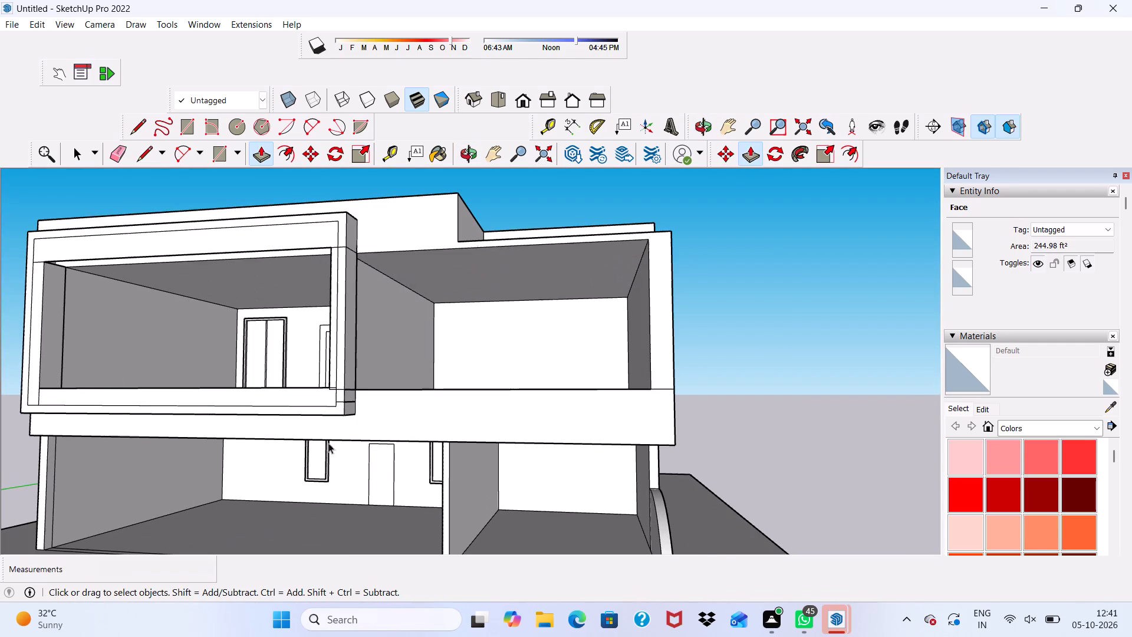
scroll(44, 398, "up", 1)
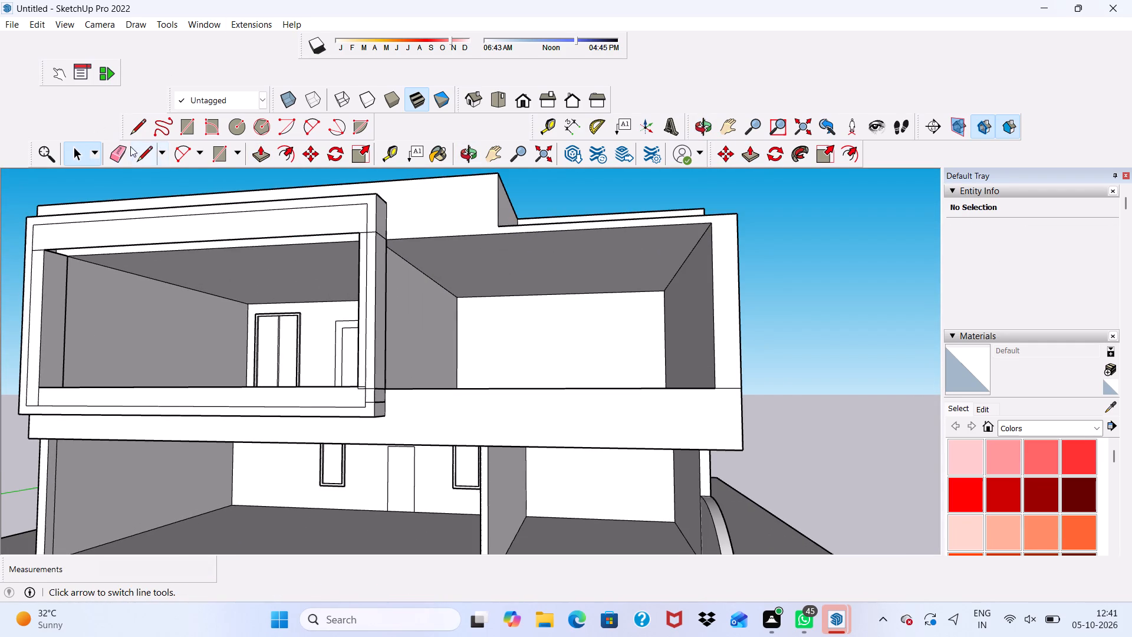
left_click(117, 149)
scroll(40, 406, "up", 8)
left_click(22, 276)
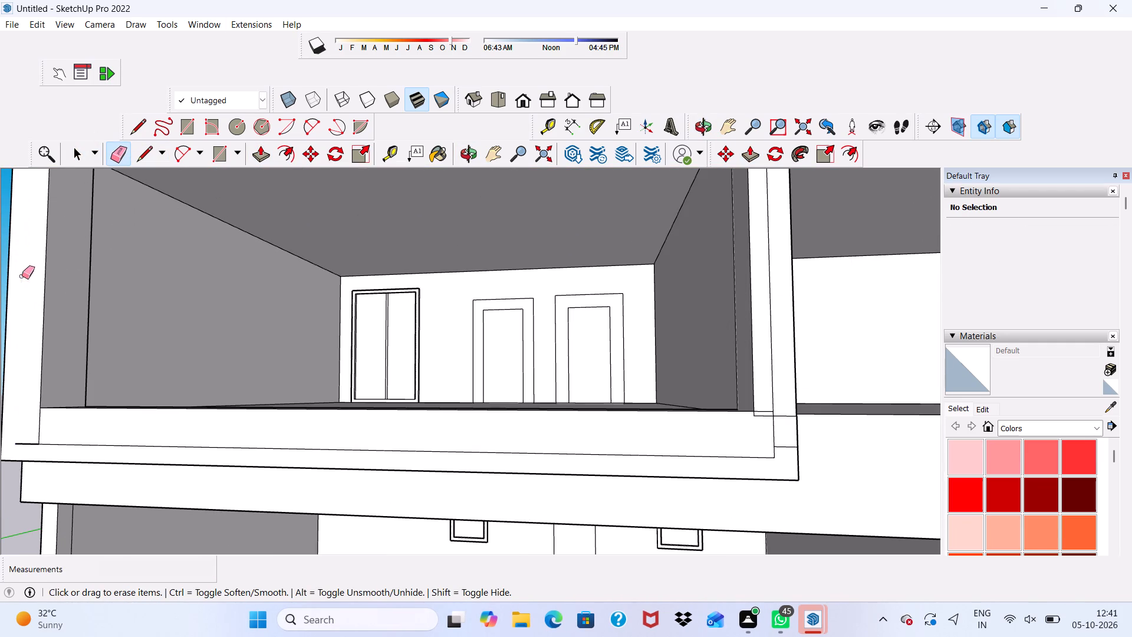
left_click_drag(141, 441, 133, 459)
scroll(38, 439, "up", 3)
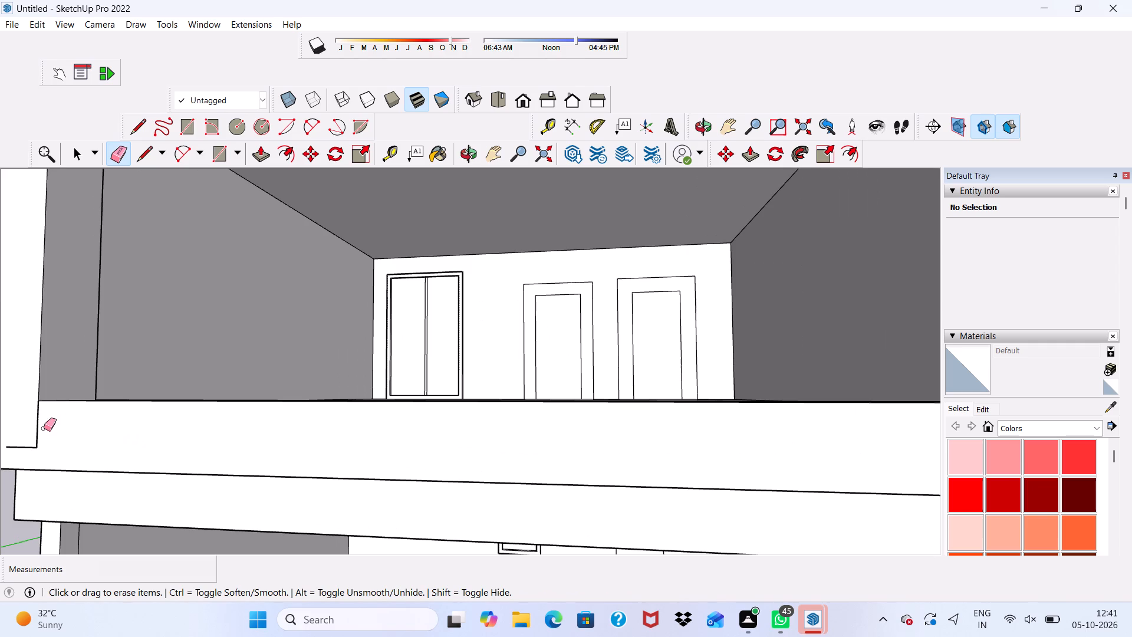
left_click(39, 429)
left_click_drag(28, 439, 21, 458)
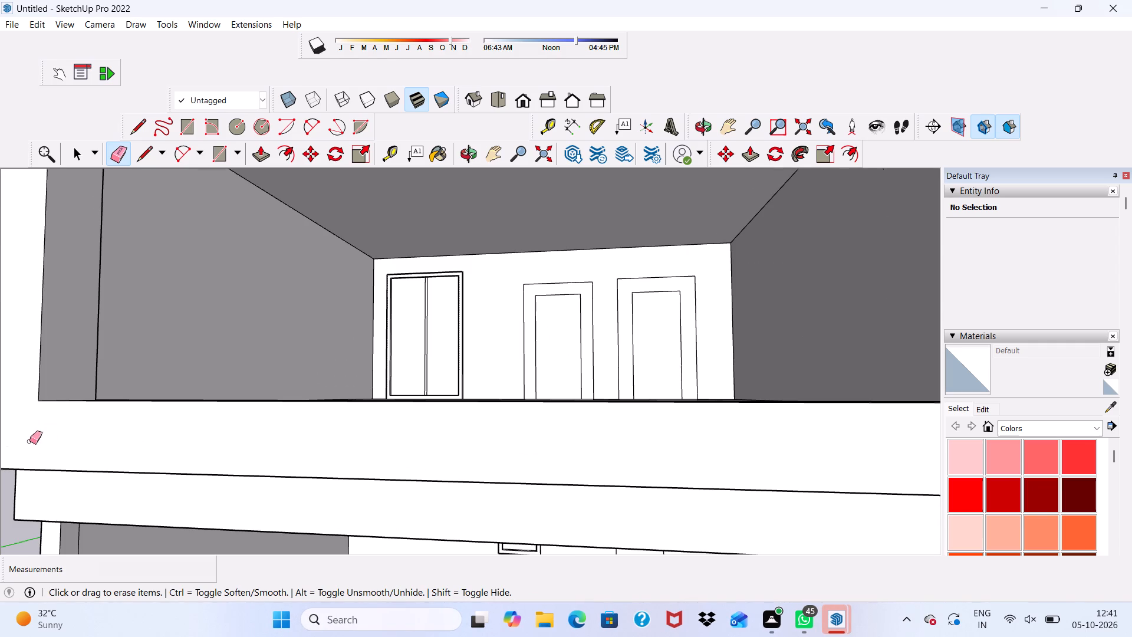
Erase the leftover edges on the front of the frame's right upright and at its lower-right corner.
scroll(29, 441, "down", 13)
middle_click_drag(218, 421, 304, 439)
scroll(450, 511, "up", 9)
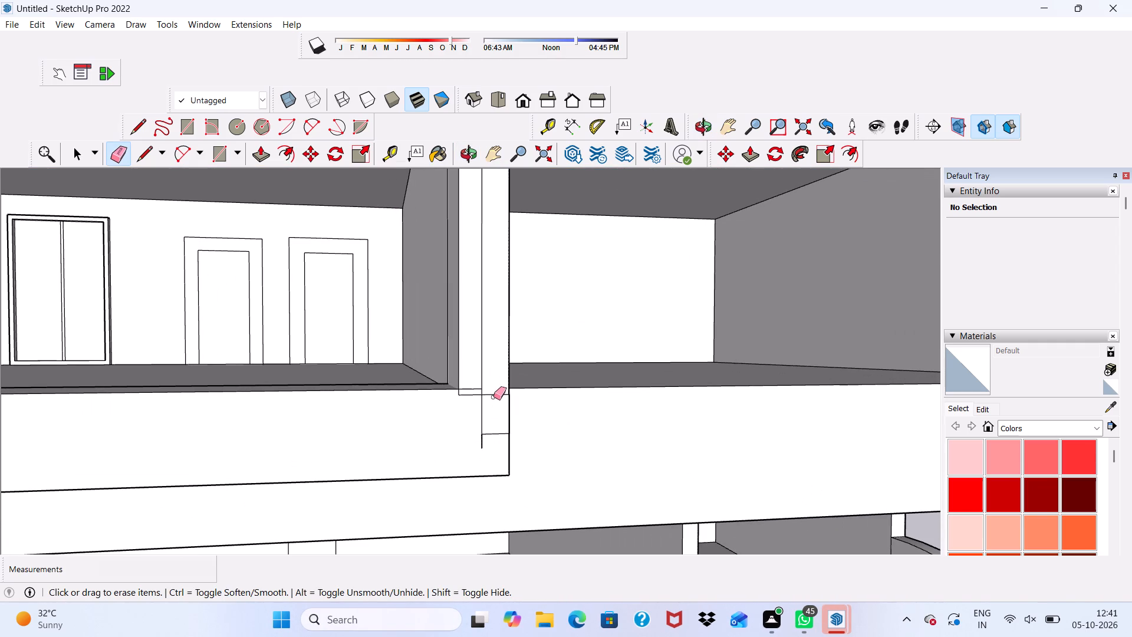
left_click_drag(499, 389, 482, 448)
left_click_drag(479, 388, 480, 411)
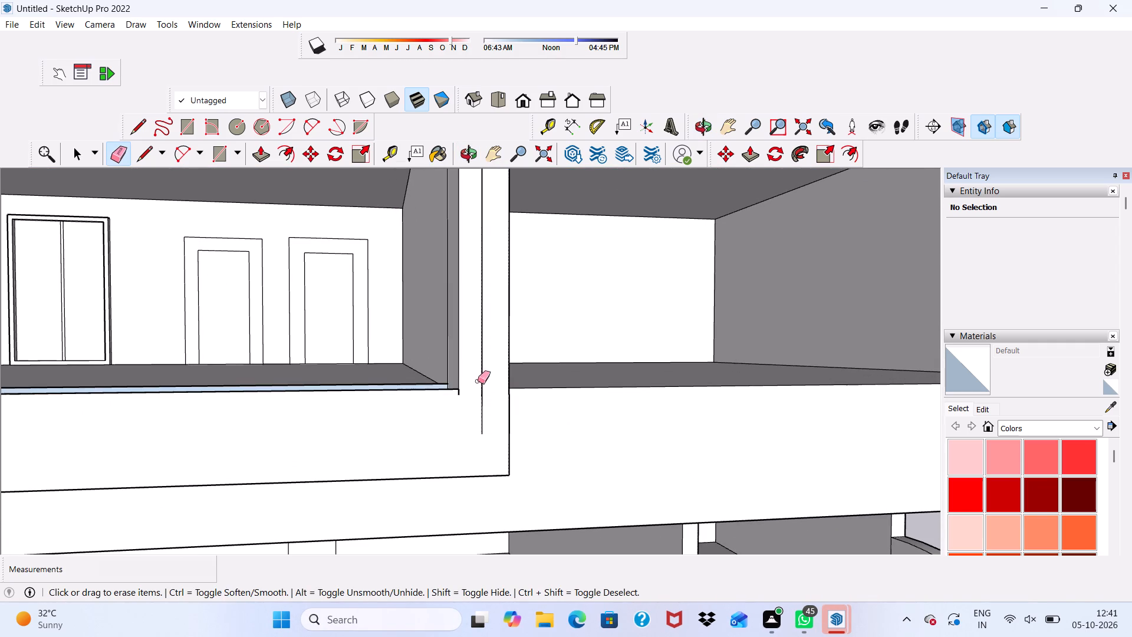
scroll(430, 415, "down", 3)
middle_click_drag(426, 420, 478, 472)
scroll(511, 437, "up", 3)
scroll(514, 410, "down", 3)
scroll(496, 435, "up", 1)
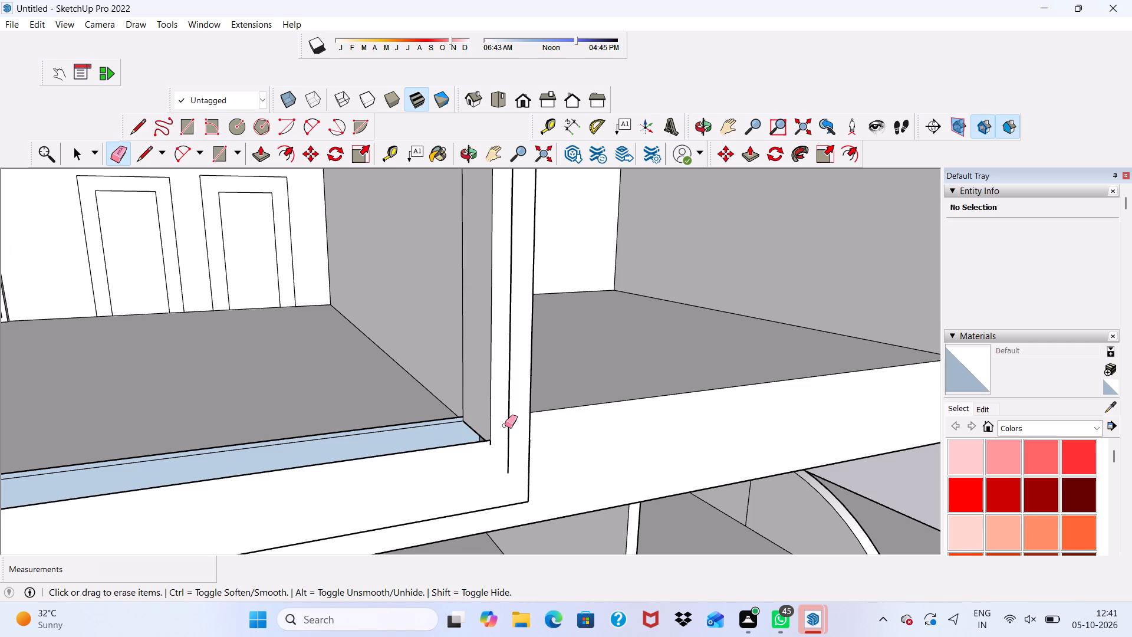
left_click_drag(505, 425, 515, 414)
left_click_drag(512, 460, 509, 468)
left_click_drag(508, 443, 507, 445)
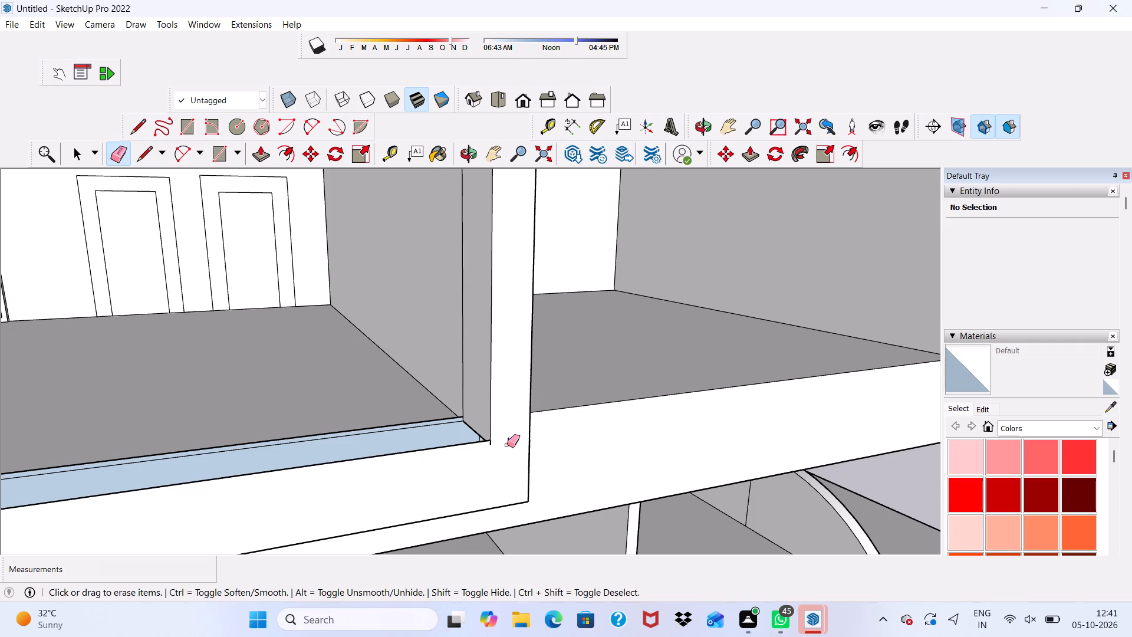
left_click_drag(507, 445, 507, 454)
scroll(511, 431, "down", 1)
left_click_drag(506, 446, 505, 437)
scroll(493, 445, "up", 9)
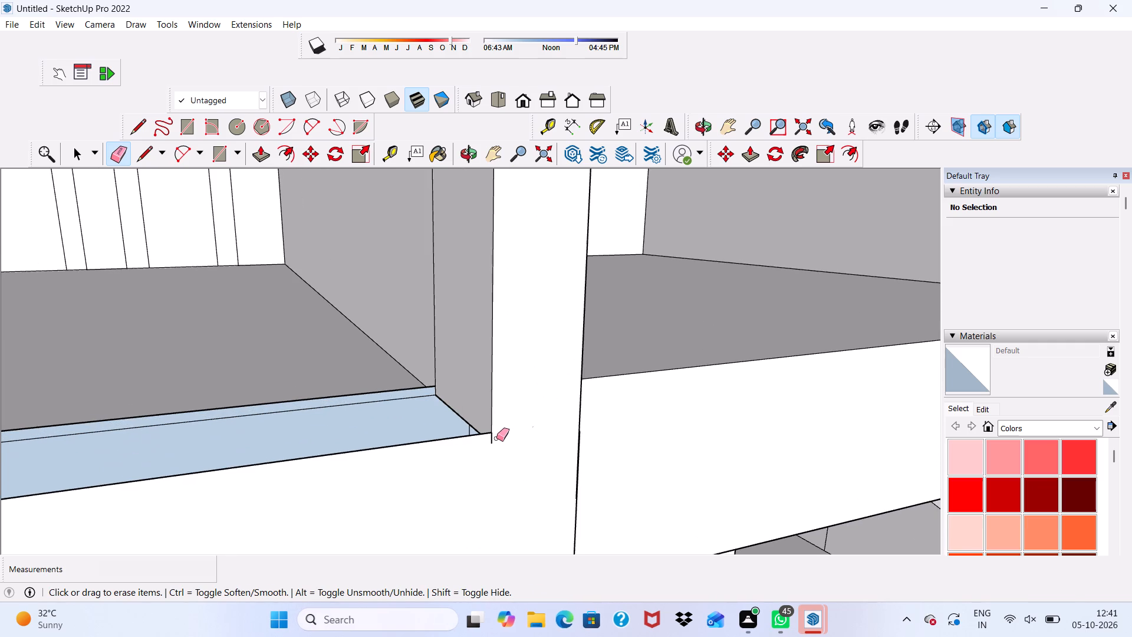
left_click_drag(491, 441, 503, 434)
scroll(381, 442, "down", 2)
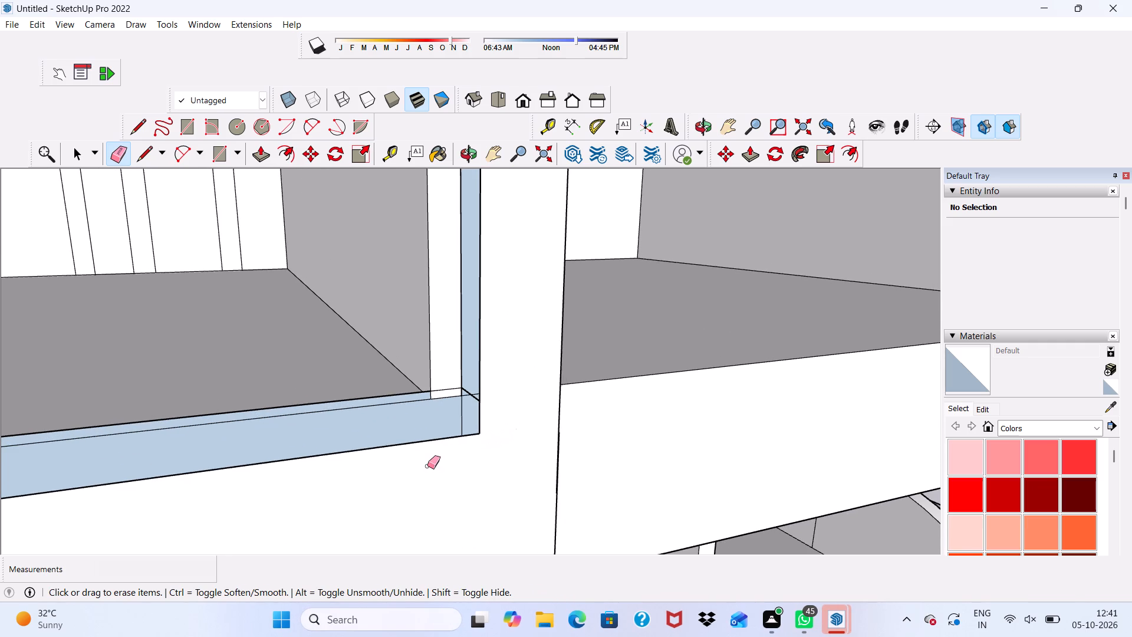
Pull the exposed inner face of the frame's right upright about 1' 1 5/16" inward to the corner of the balcony opening.
key("space")
scroll(421, 408, "down", 3)
scroll(421, 408, "up", 1)
middle_click_drag(434, 409, 566, 429)
left_click(515, 363)
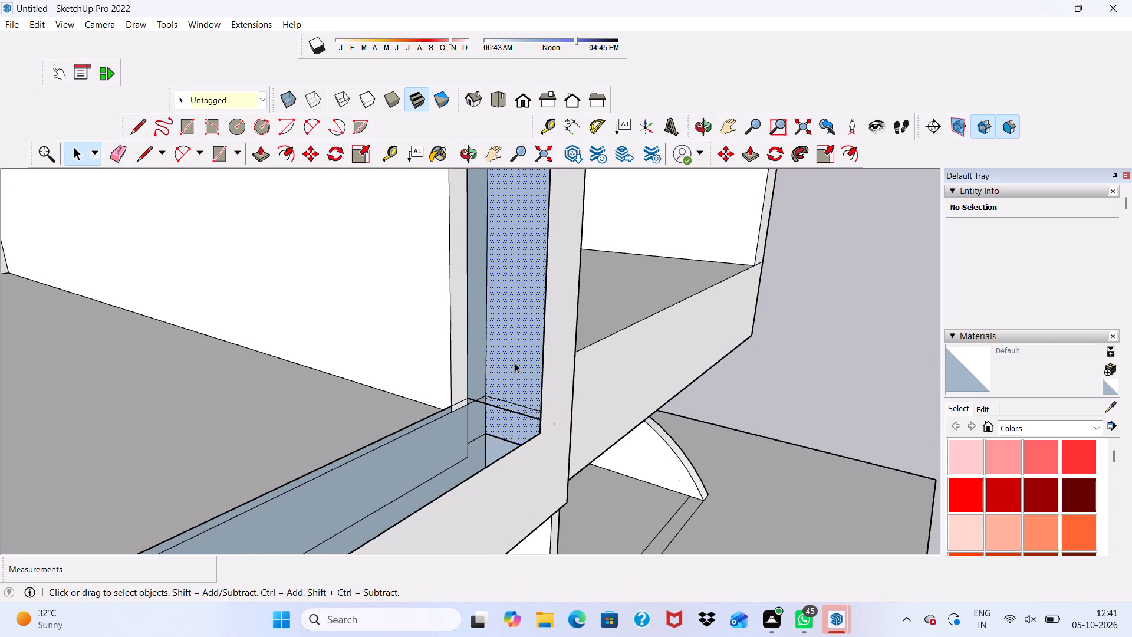
left_click(264, 154)
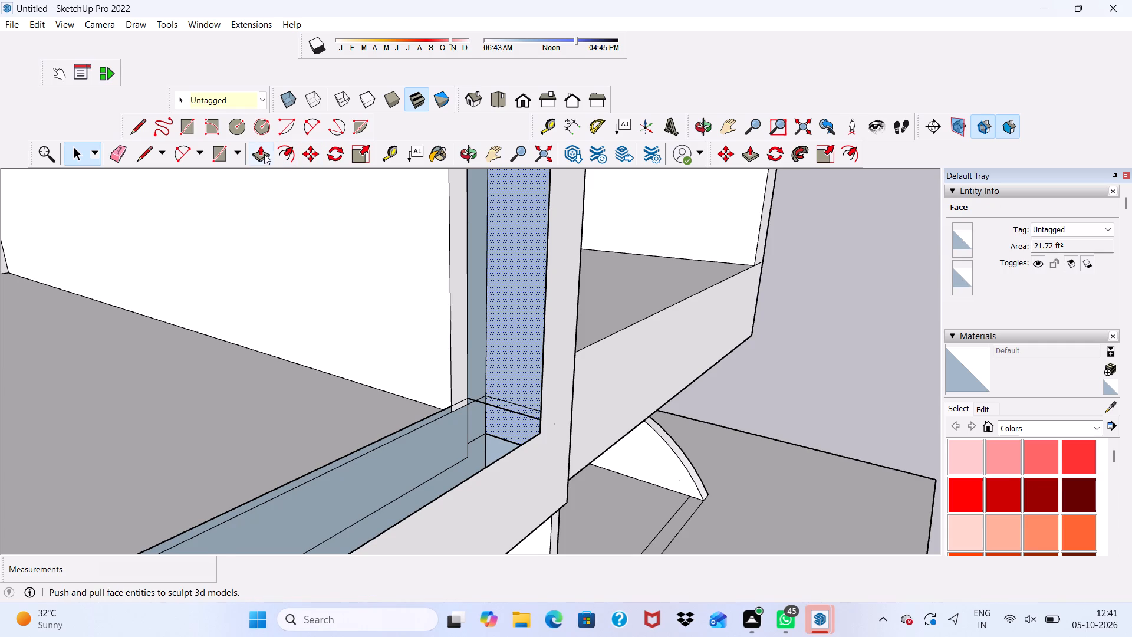
left_click(501, 288)
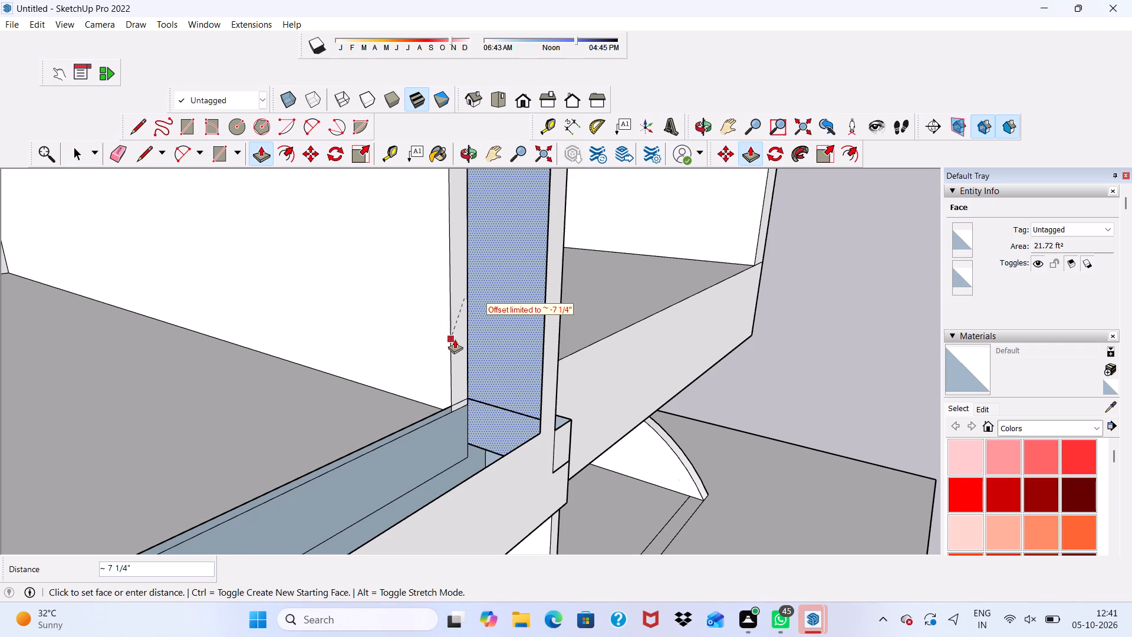
scroll(498, 333, "down", 6)
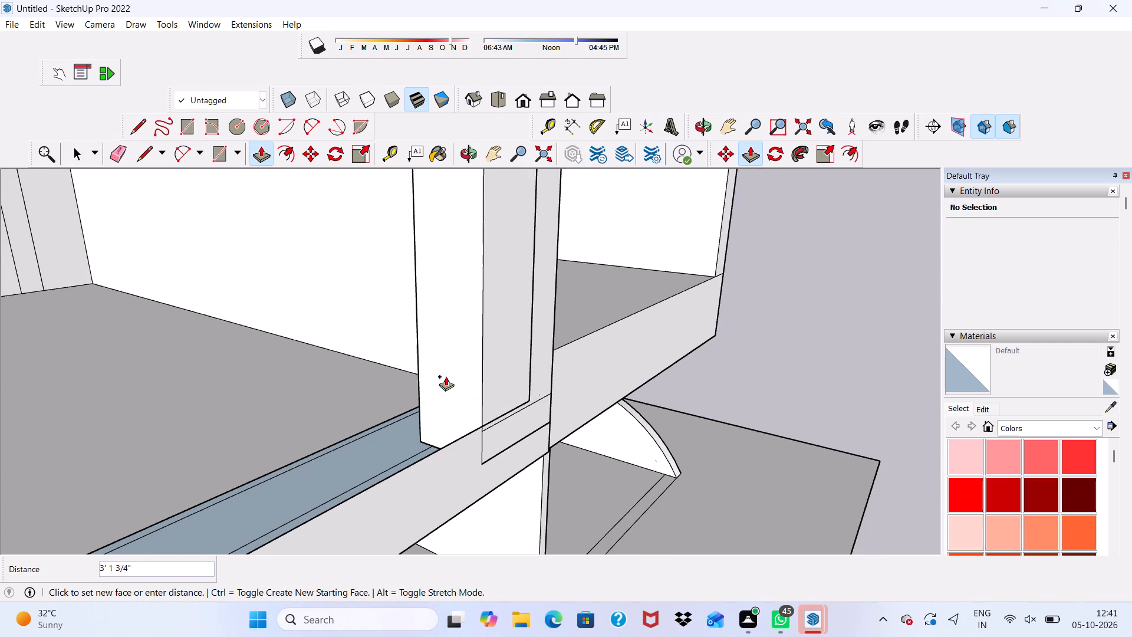
scroll(413, 416, "down", 5)
scroll(415, 421, "up", 1)
scroll(417, 423, "down", 10)
scroll(426, 451, "up", 1)
scroll(426, 451, "down", 5)
scroll(432, 434, "up", 1)
scroll(432, 435, "down", 2)
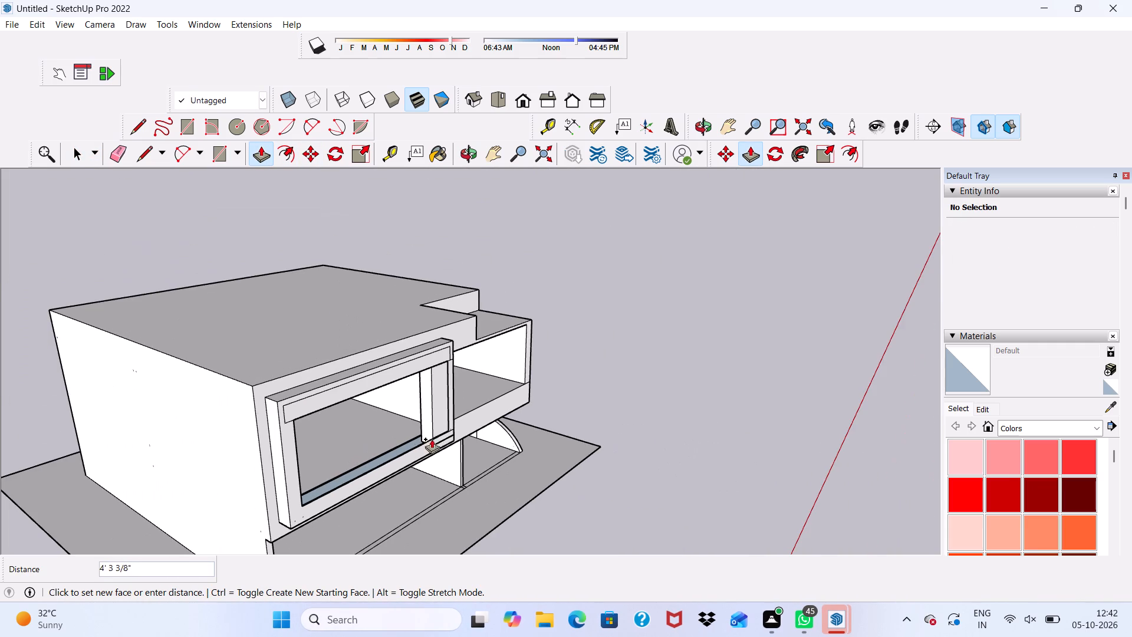
scroll(458, 423, "up", 17)
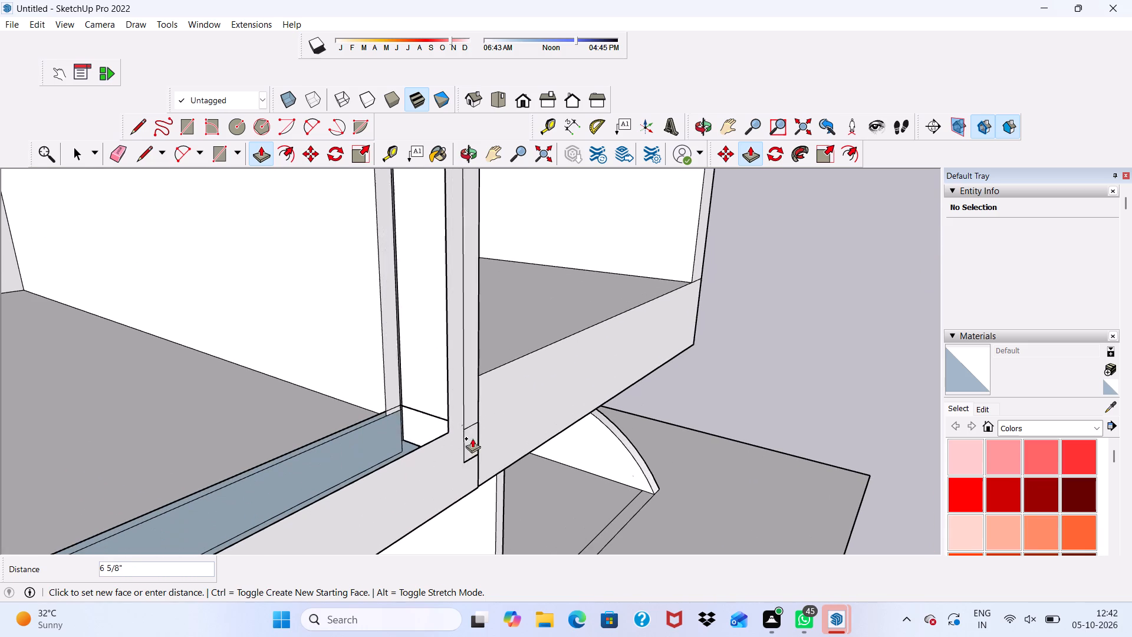
left_click(449, 434)
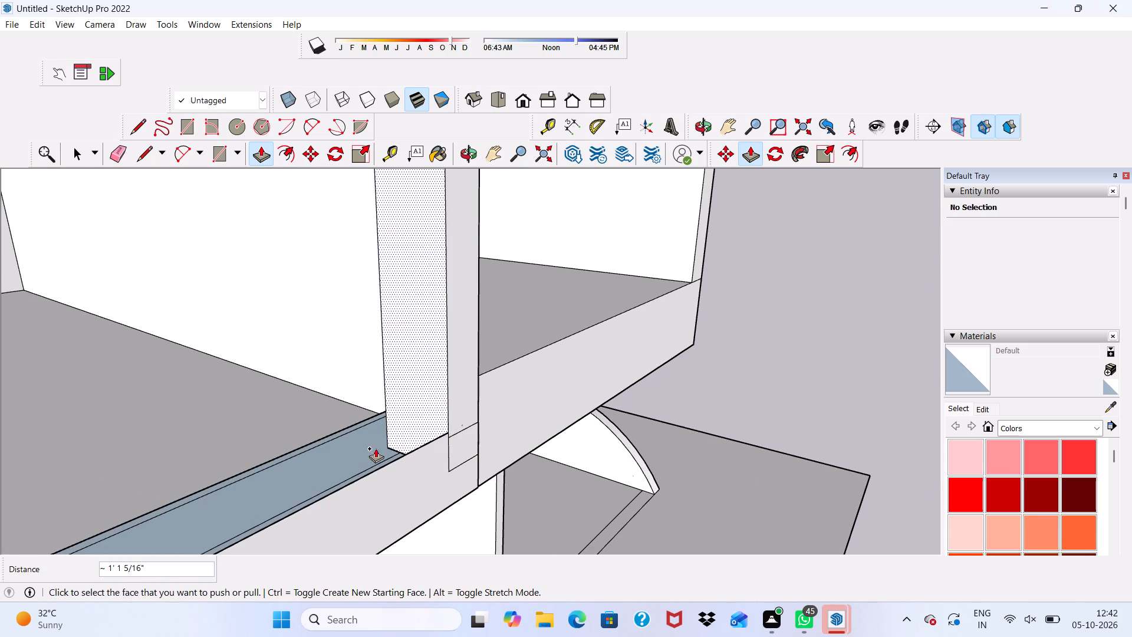
Pull the recessed back face of the frame's bottom member 2' forward, flush with the front of the frame.
scroll(344, 436, "up", 5)
left_click(361, 447)
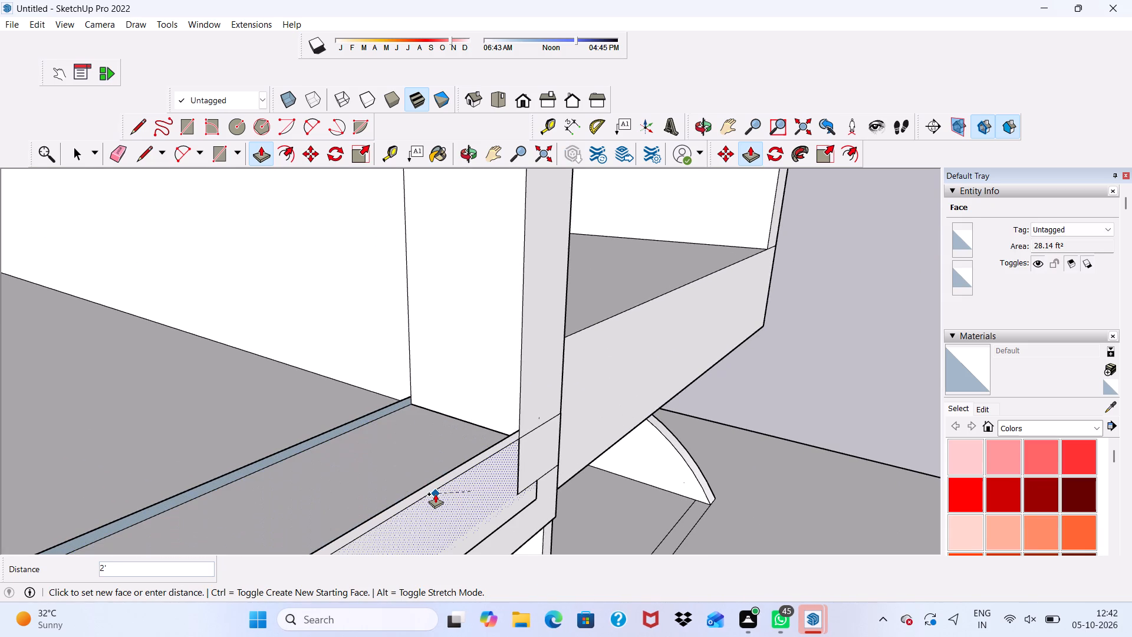
left_click(435, 494)
middle_click_drag(521, 507, 437, 419)
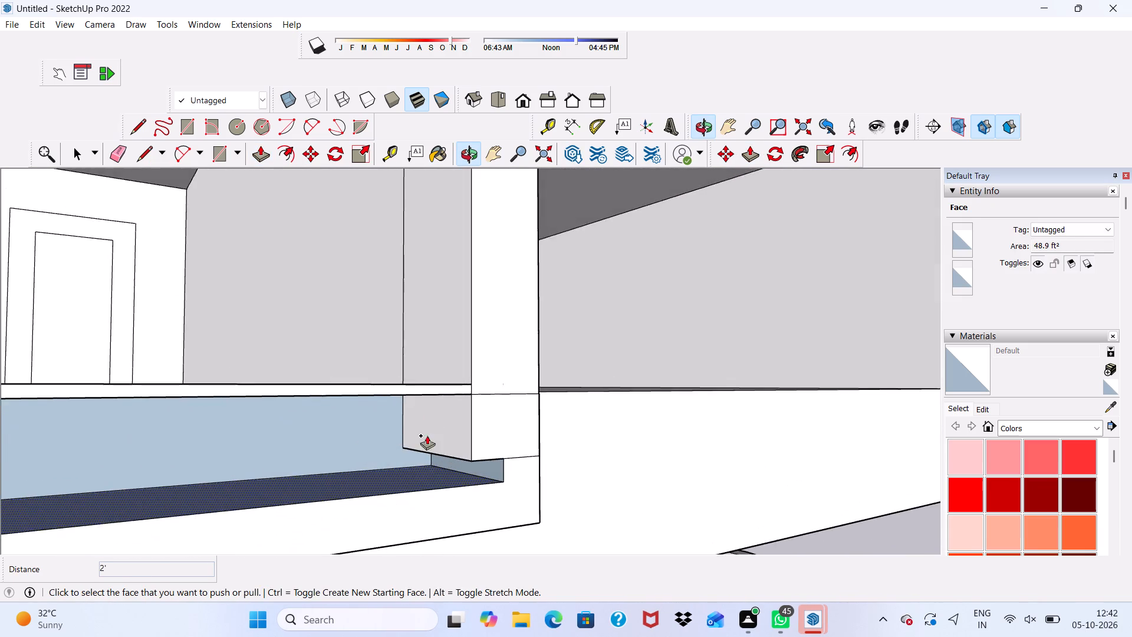
scroll(343, 454, "up", 2)
left_click(291, 448)
scroll(334, 457, "down", 4)
scroll(479, 468, "up", 1)
scroll(472, 443, "down", 3)
middle_click_drag(470, 443, 241, 528)
left_click(459, 438)
scroll(356, 405, "up", 4)
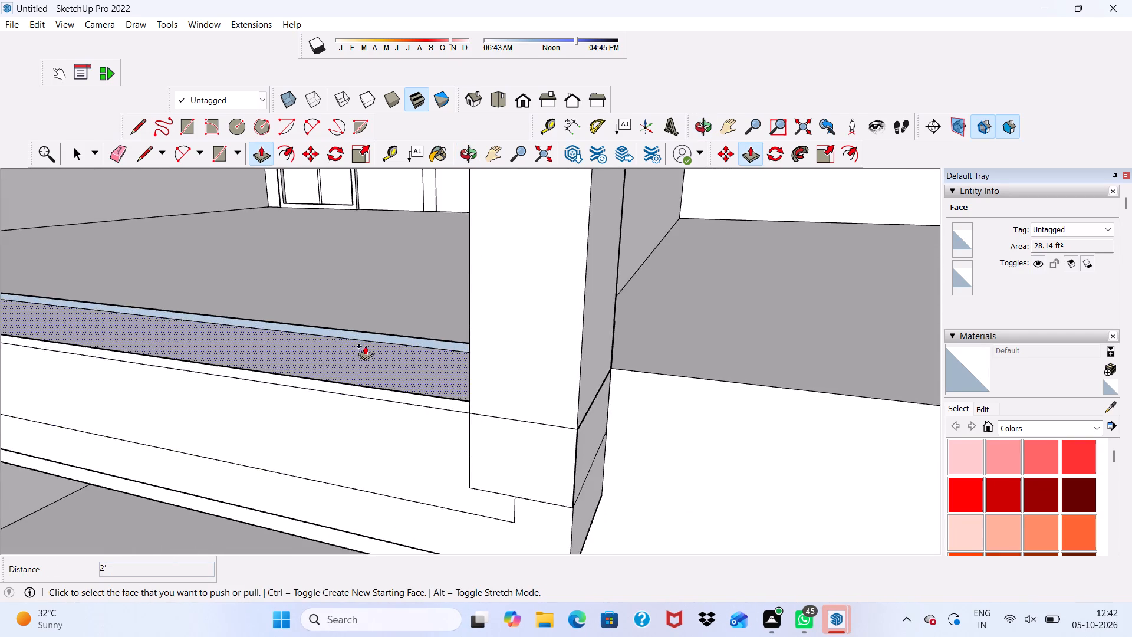
Pull the remaining thin strip above the bottom member's back face 2' forward to the front of the frame.
scroll(365, 346, "up", 11)
left_click(383, 326)
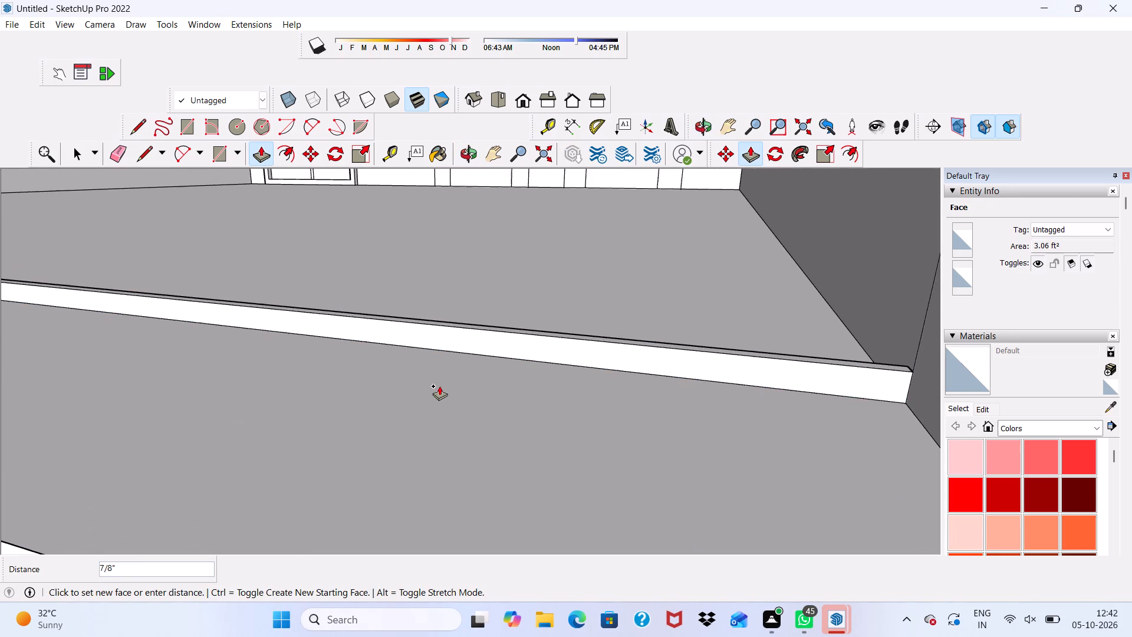
scroll(415, 448, "down", 15)
scroll(463, 405, "up", 1)
scroll(463, 412, "down", 1)
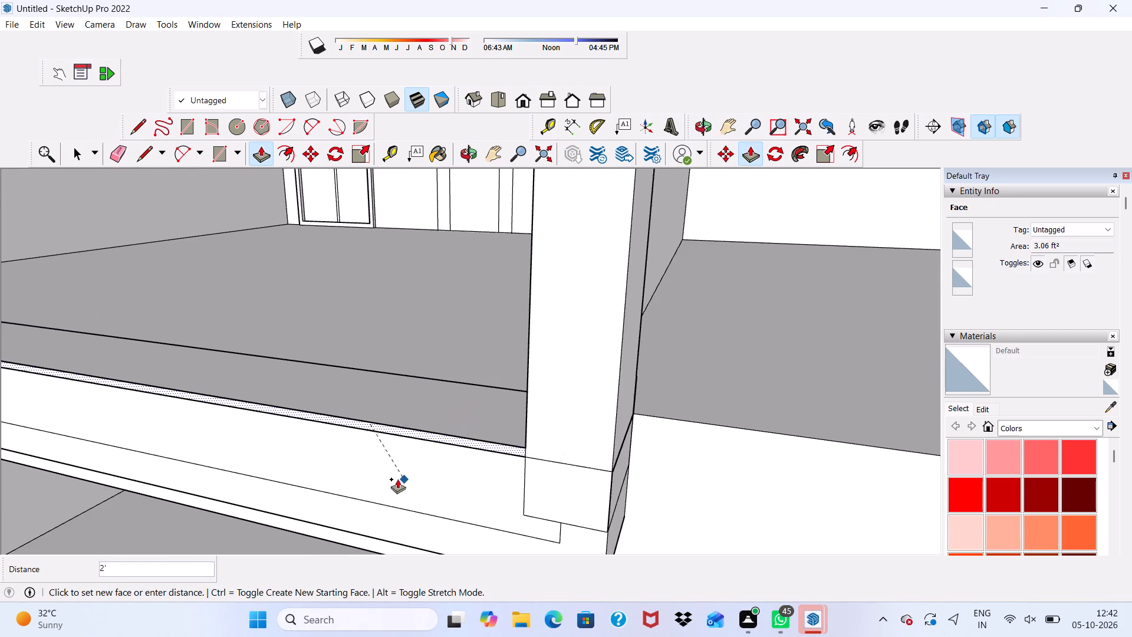
scroll(361, 471, "up", 2)
left_click(372, 465)
Examine the refilled bottom member and balcony interior, then view the whole house from the front.
scroll(367, 462, "down", 6)
middle_click_drag(408, 439, 494, 329)
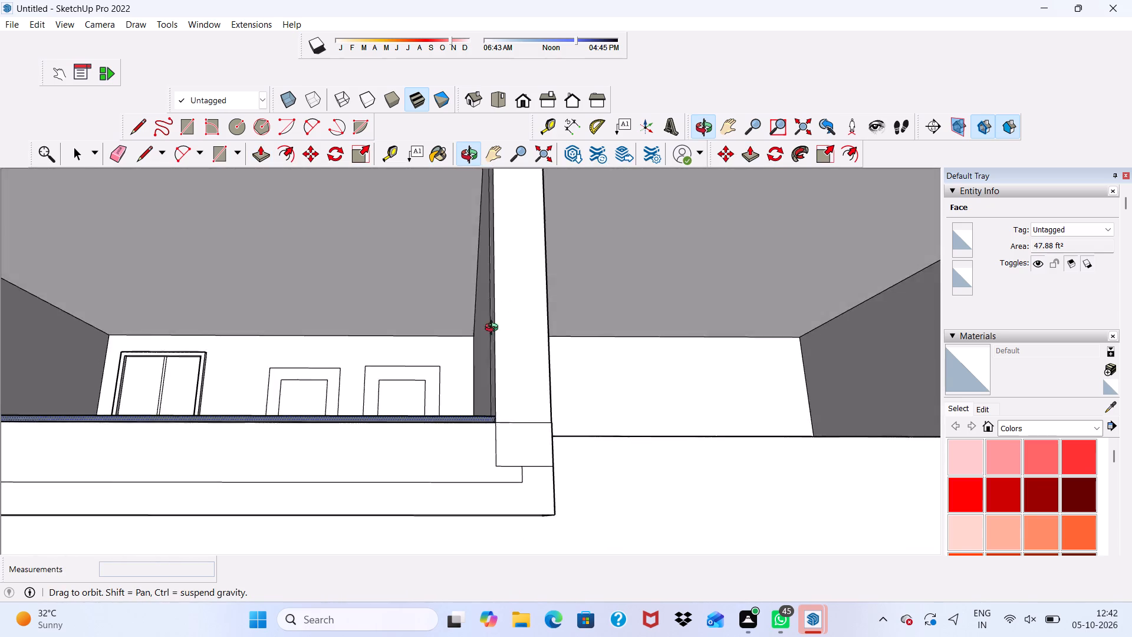
middle_click_drag(494, 329, 500, 309)
scroll(453, 406, "down", 5)
middle_click_drag(422, 451, 394, 454)
scroll(391, 430, "up", 15)
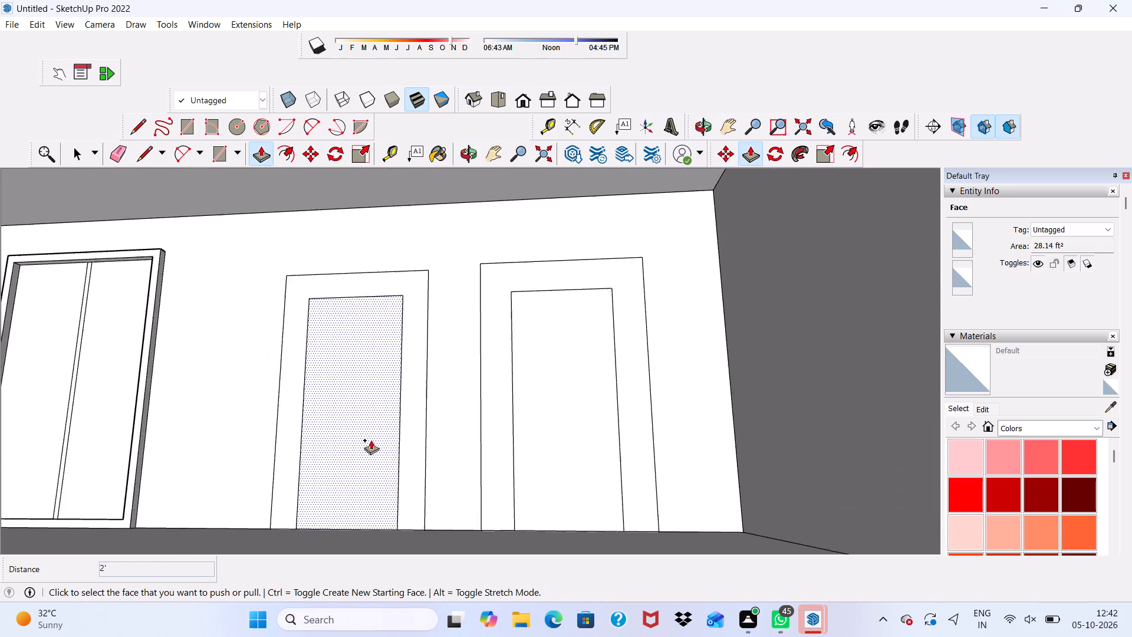
scroll(381, 416, "down", 2)
scroll(381, 416, "up", 1)
scroll(381, 416, "down", 10)
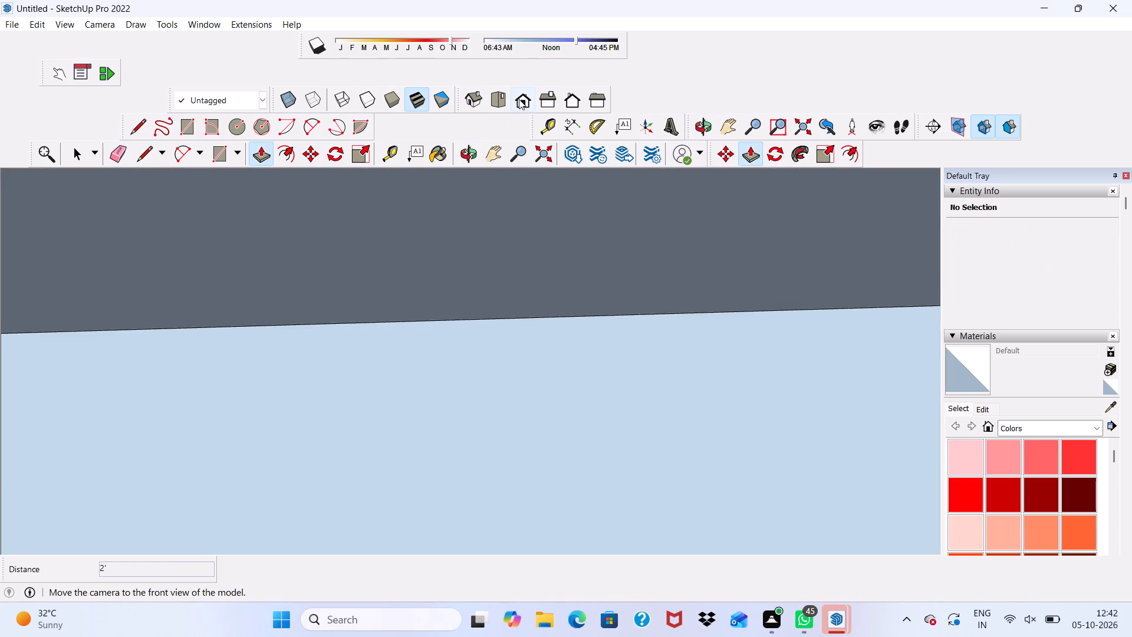
left_click(521, 98)
scroll(430, 380, "up", 1)
scroll(422, 373, "down", 4)
scroll(420, 399, "up", 1)
scroll(421, 404, "down", 14)
middle_click_drag(435, 464, 432, 449)
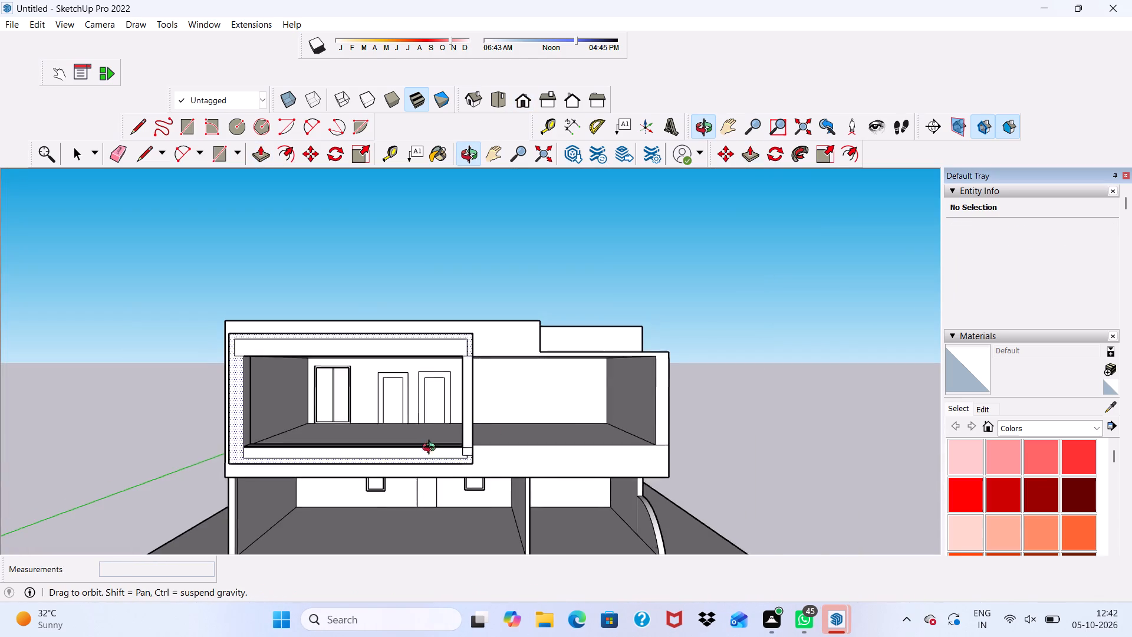
Pull the narrow dark face along the inner edge of the balcony frame's bottom member 4 3/8".
middle_click_drag(432, 449, 426, 425)
scroll(426, 426, "up", 7)
scroll(436, 404, "down", 1)
scroll(436, 404, "up", 8)
scroll(409, 503, "up", 4)
scroll(437, 383, "down", 11)
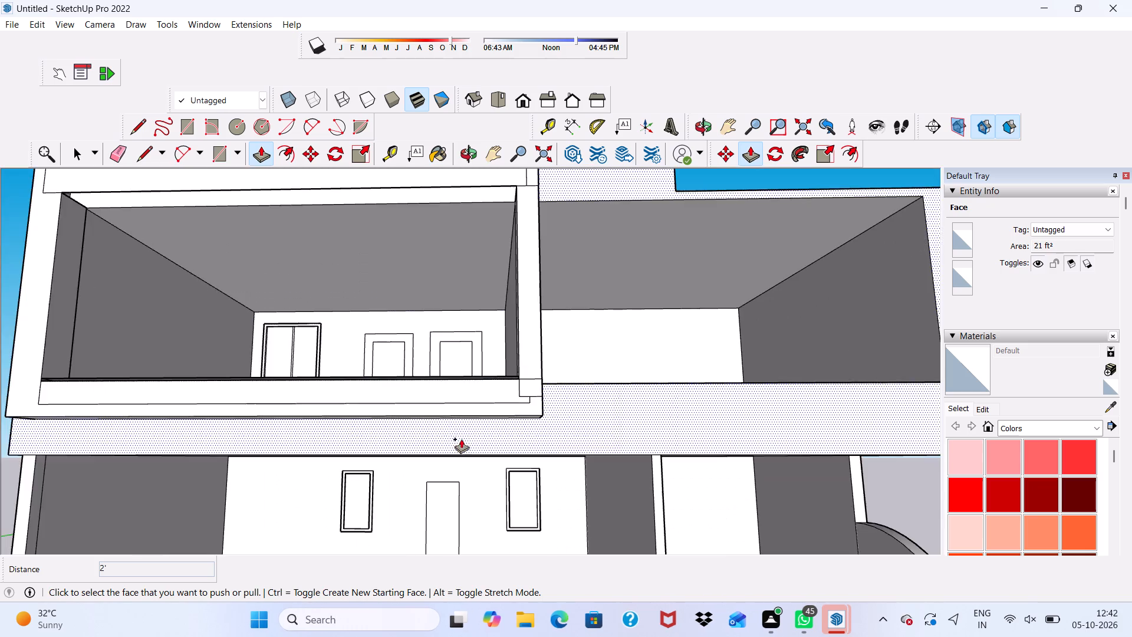
scroll(457, 405, "up", 13)
left_click(476, 356)
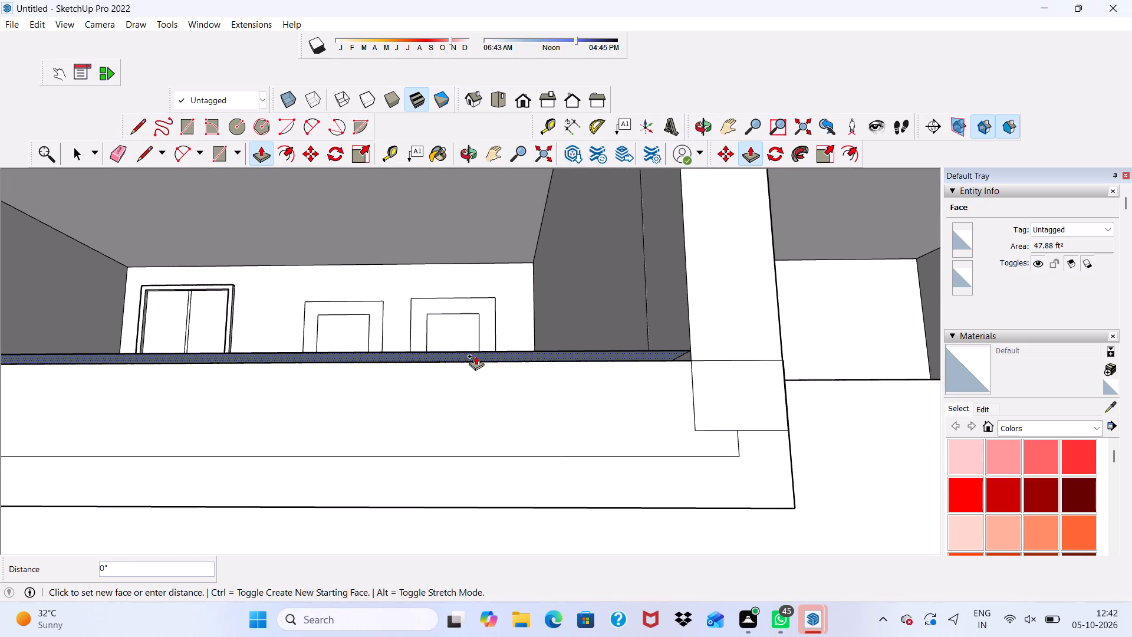
left_click(490, 383)
Examine the frame's bottom member and the balcony opening from several angles.
scroll(490, 383, "down", 3)
scroll(490, 383, "up", 1)
scroll(490, 384, "down", 8)
middle_click_drag(429, 435, 542, 480)
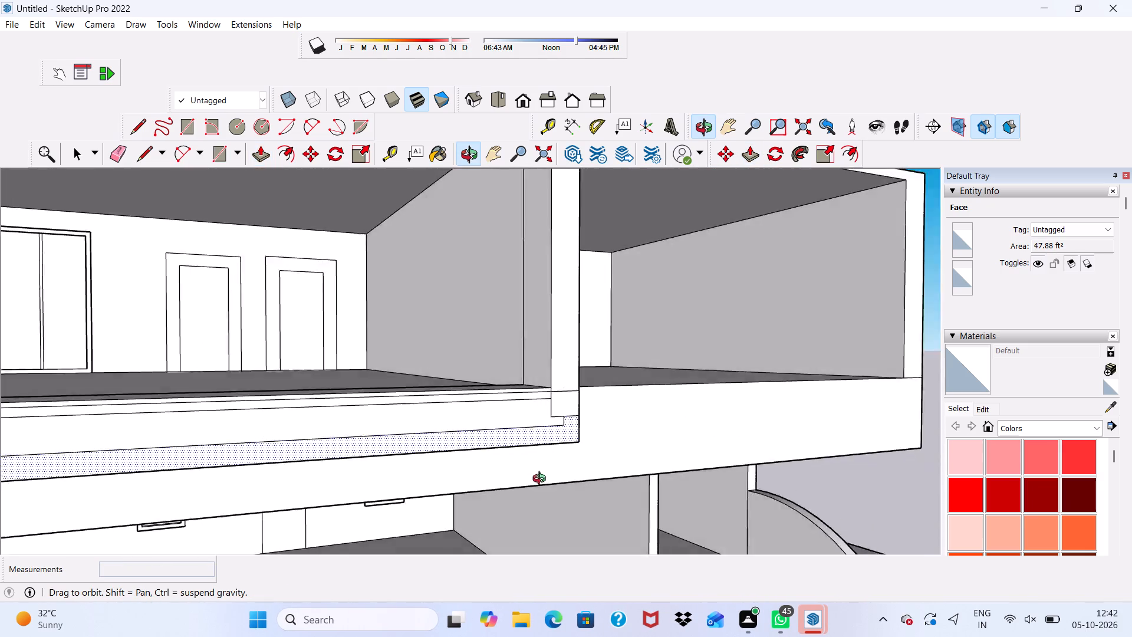
middle_click_drag(542, 480, 412, 399)
scroll(419, 417, "down", 4)
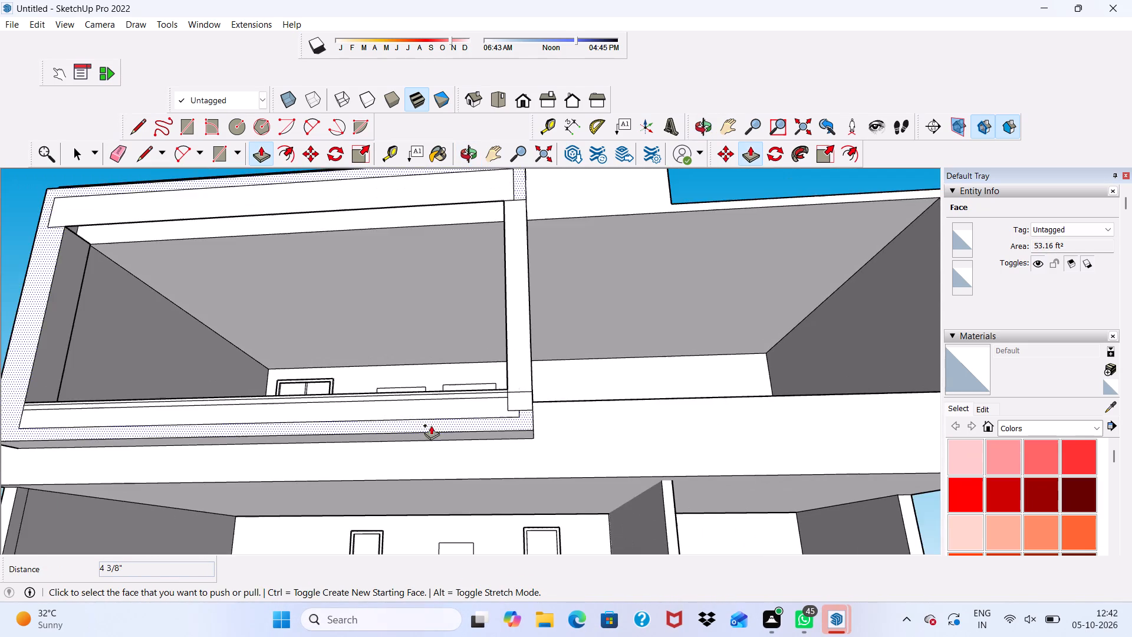
scroll(457, 426, "down", 1)
scroll(482, 352, "down", 4)
middle_click_drag(482, 352, 545, 344)
middle_click(545, 344)
Pull the recessed face beneath the frame's top member about 1' 10 3/8" to the member's lower front edge.
scroll(363, 275, "up", 5)
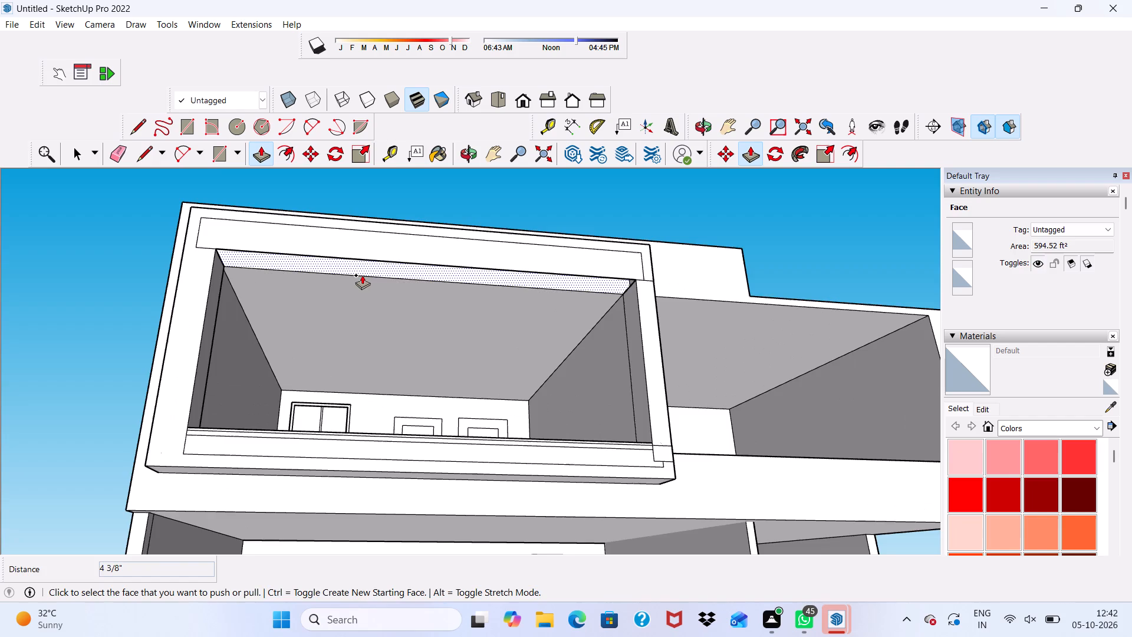
middle_click_drag(358, 277, 371, 211)
scroll(370, 225, "up", 9)
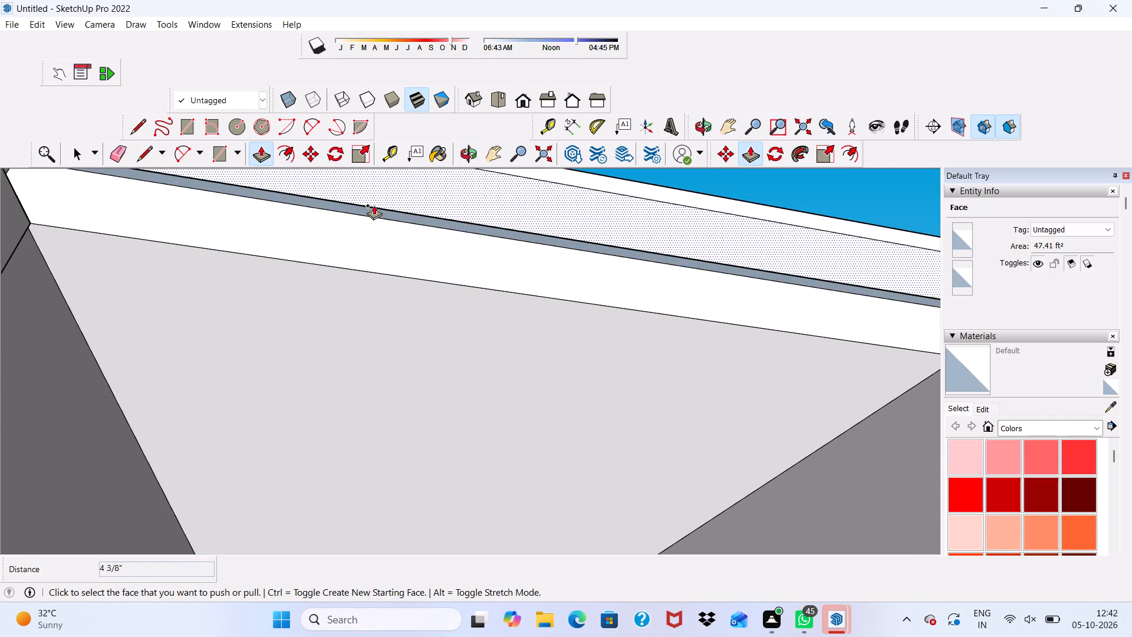
scroll(47, 378, "down", 4)
scroll(0, 1, "down", 7)
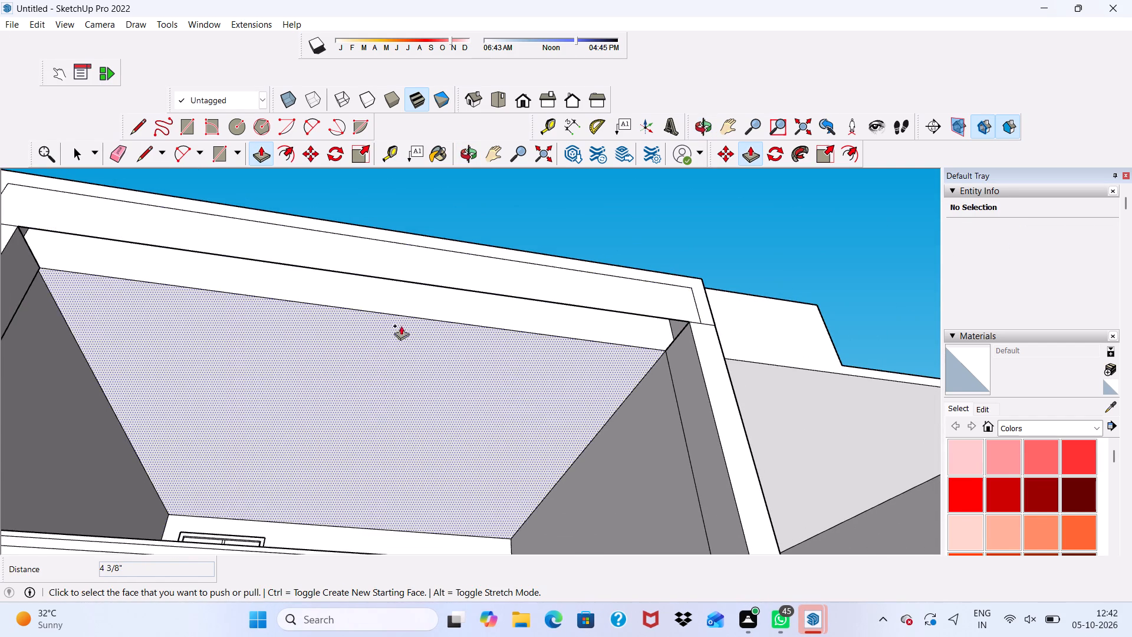
middle_click_drag(402, 326, 367, 247)
scroll(367, 247, "up", 3)
left_click(361, 246)
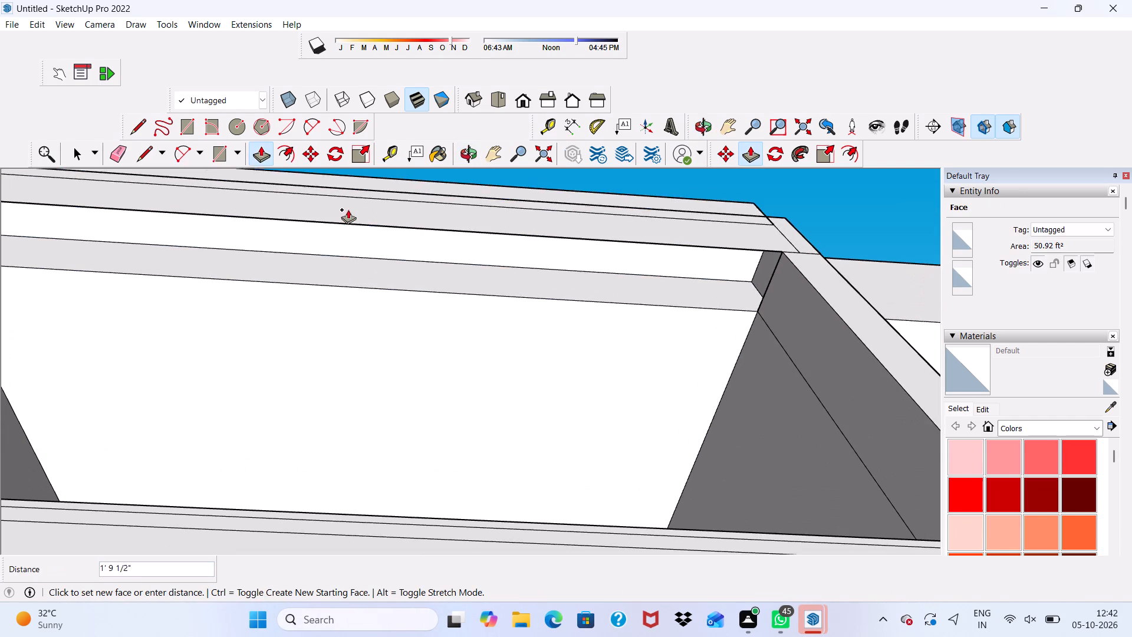
scroll(339, 258, "down", 4)
middle_click_drag(341, 268, 686, 203)
middle_click_drag(654, 203, 256, 301)
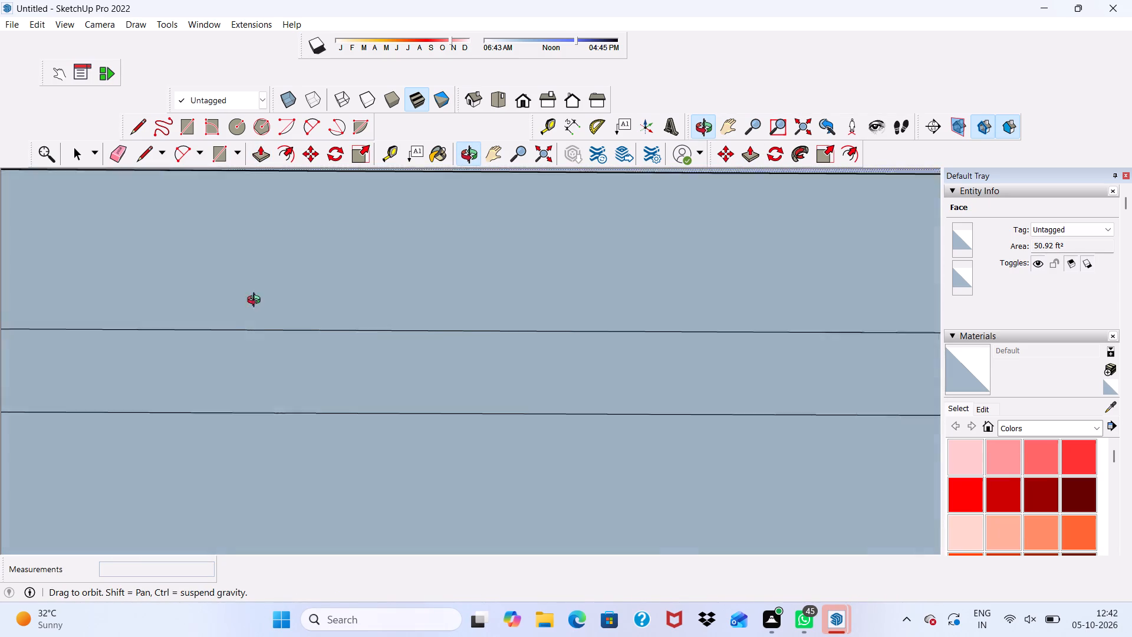
middle_click_drag(256, 301, 238, 312)
left_click(524, 101)
scroll(493, 193, "down", 2)
scroll(488, 234, "up", 1)
scroll(487, 247, "down", 2)
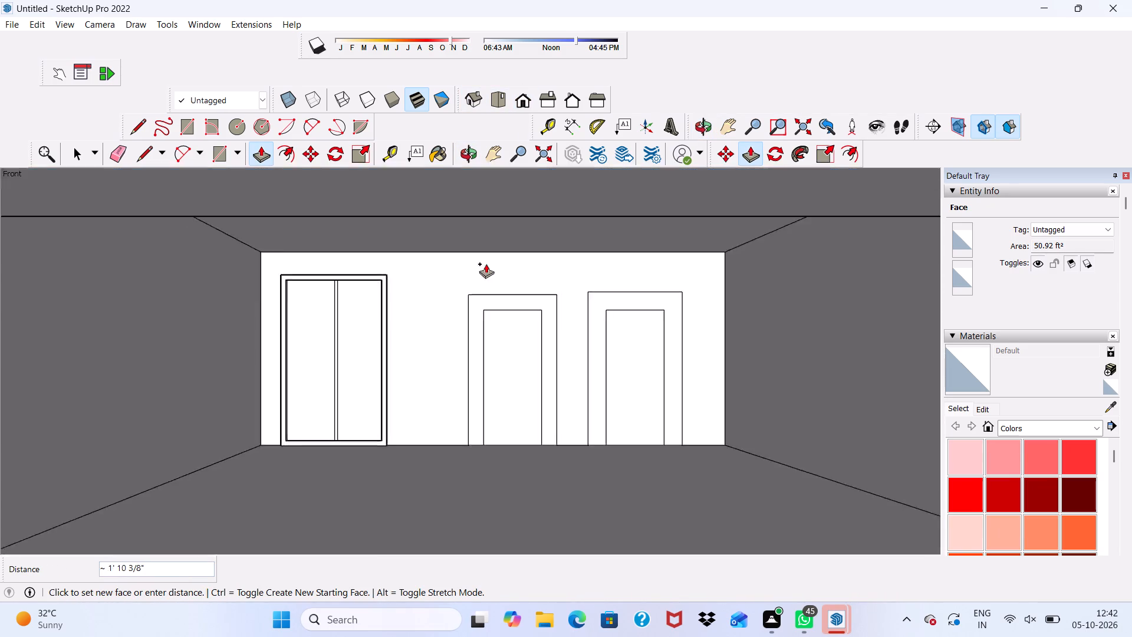
scroll(486, 264, "down", 8)
scroll(555, 267, "up", 1)
scroll(502, 262, "down", 11)
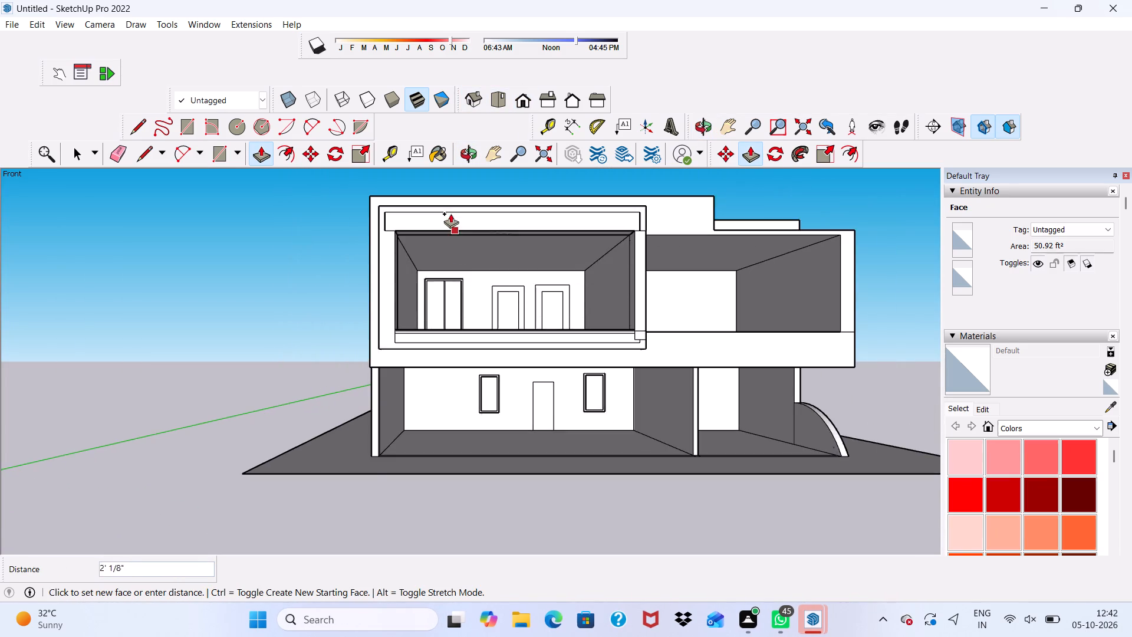
scroll(445, 206, "up", 15)
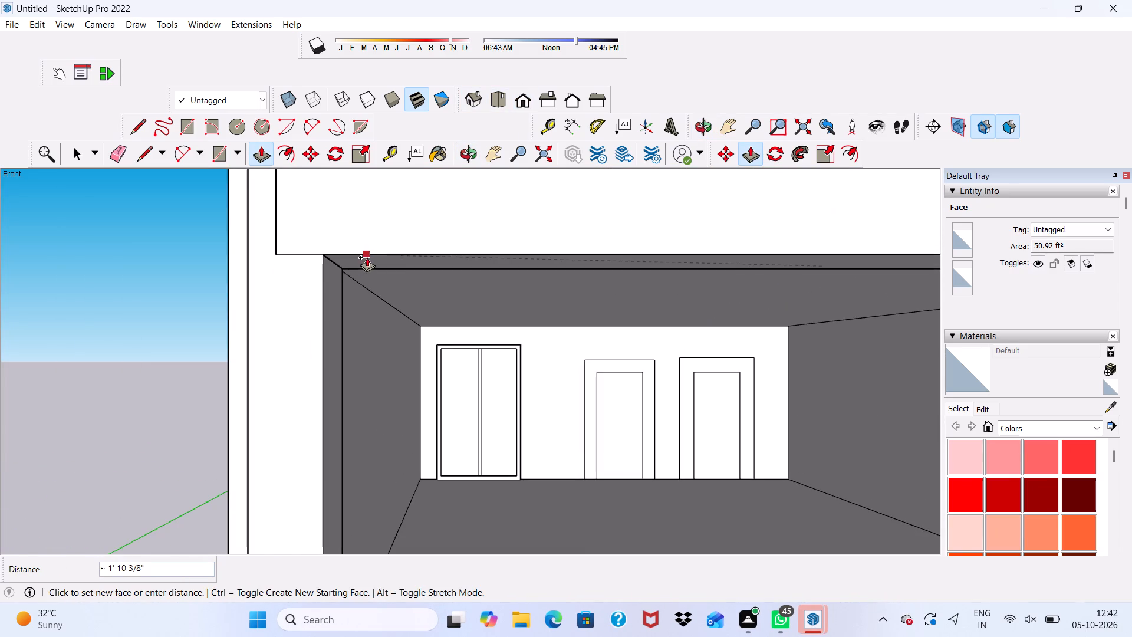
left_click(358, 255)
Pull the exposed face at the right end of the top member's recess 25' 11/16" across to the left upright.
scroll(275, 256, "down", 5)
middle_click_drag(370, 247, 466, 152)
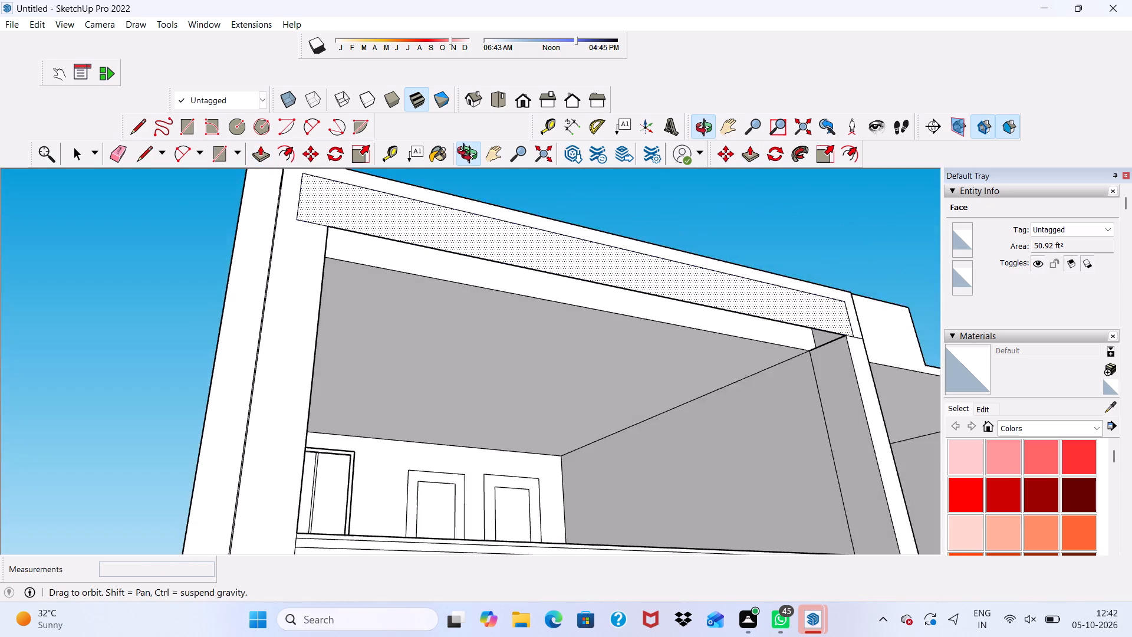
middle_click_drag(466, 152, 435, 234)
scroll(433, 238, "up", 1)
scroll(406, 237, "down", 10)
middle_click_drag(402, 245, 270, 267)
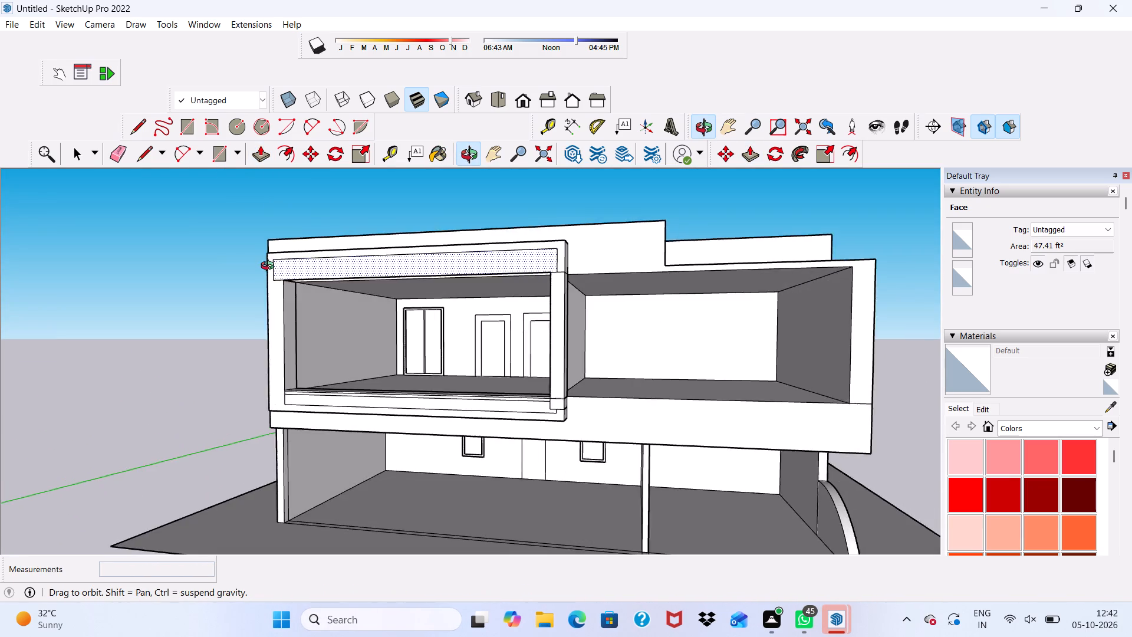
middle_click_drag(270, 267, 485, 274)
scroll(577, 272, "up", 12)
middle_click_drag(680, 318, 653, 203)
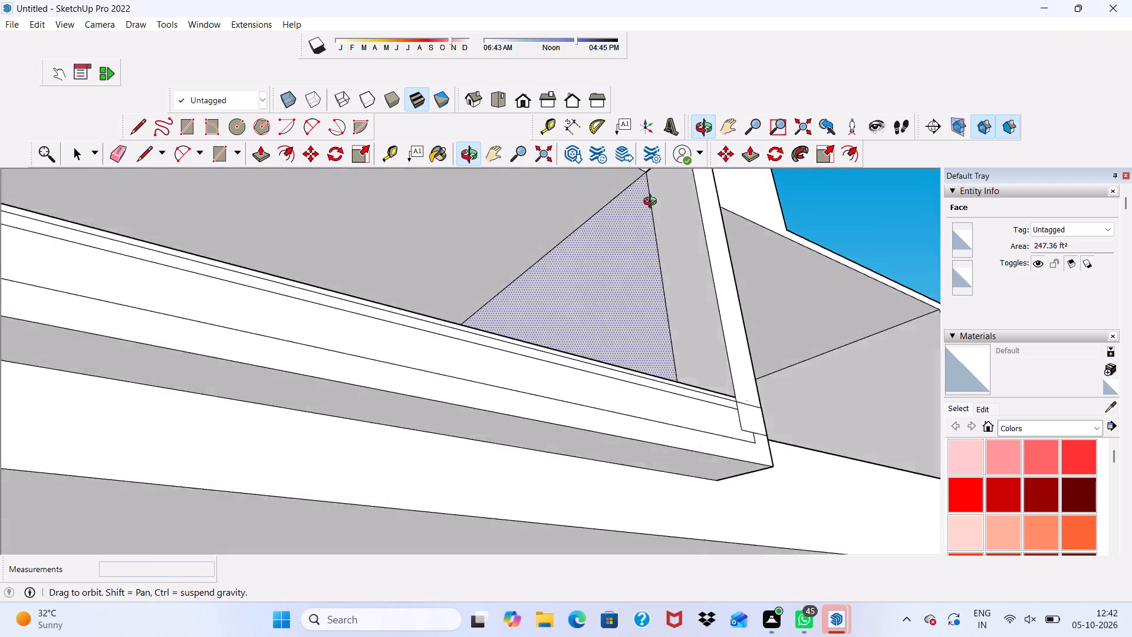
middle_click_drag(653, 203, 603, 253)
scroll(601, 197, "up", 4)
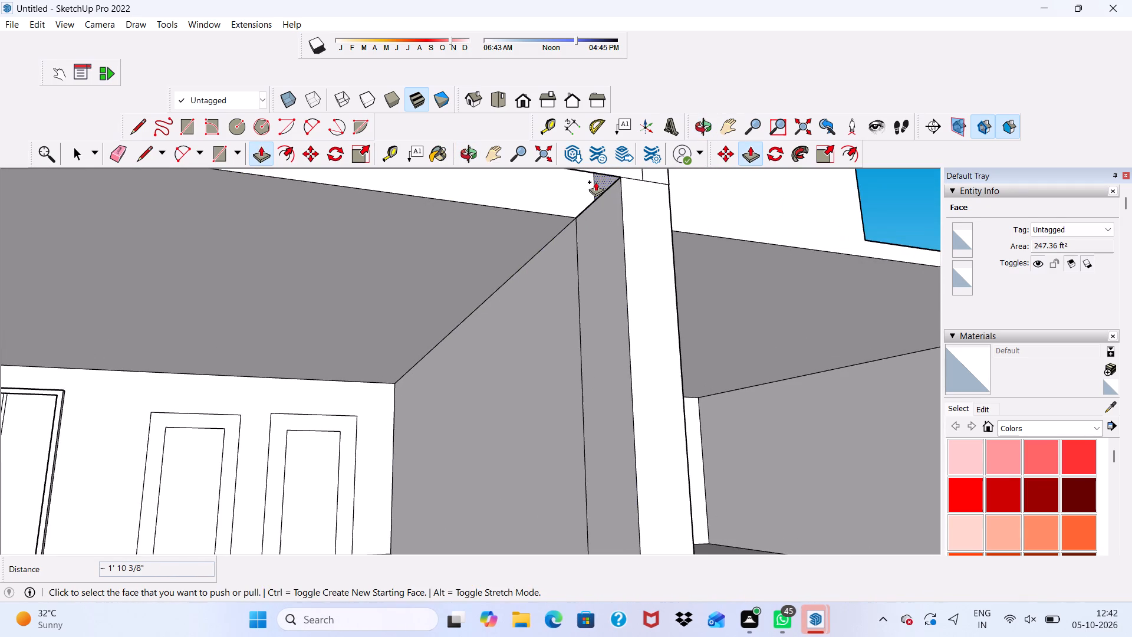
left_click(595, 182)
scroll(484, 208, "up", 2)
scroll(477, 211, "down", 1)
scroll(475, 213, "up", 1)
scroll(474, 213, "down", 9)
scroll(472, 199, "up", 1)
scroll(472, 199, "down", 5)
scroll(528, 196, "up", 1)
scroll(528, 196, "down", 2)
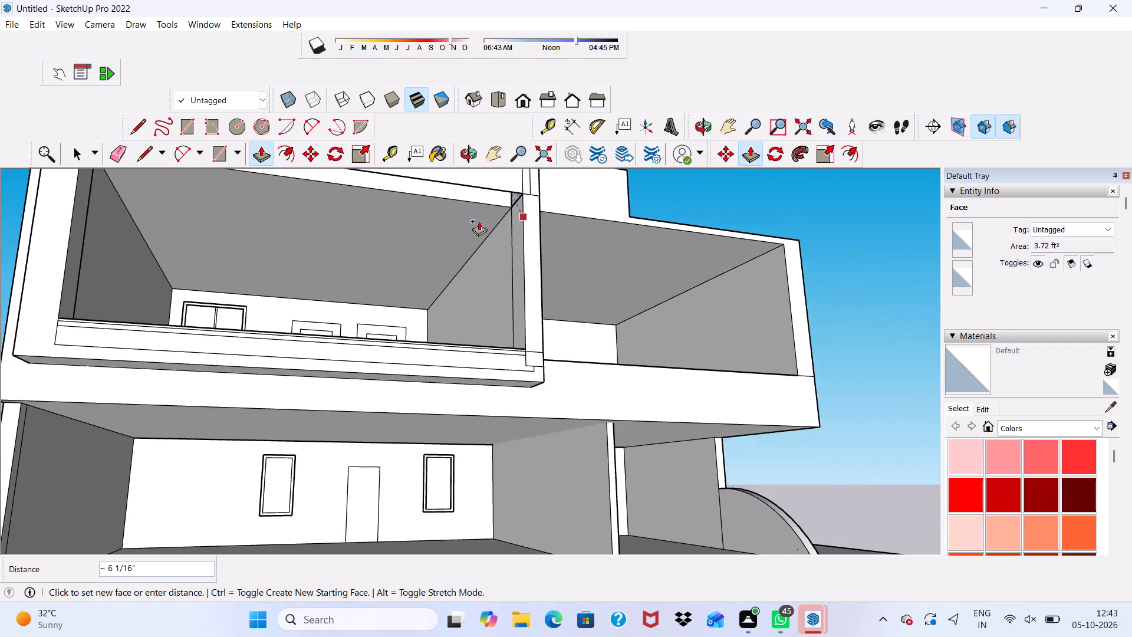
scroll(479, 221, "down", 3)
scroll(396, 206, "up", 1)
scroll(396, 206, "down", 6)
scroll(264, 185, "up", 1)
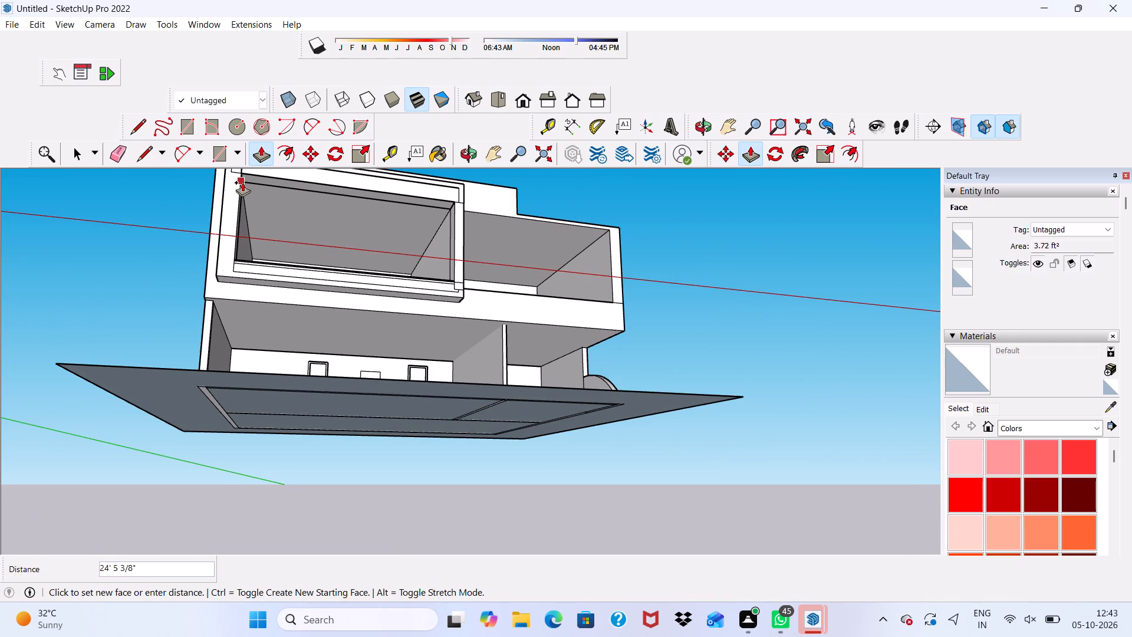
left_click(237, 178)
Examine the balcony frame and the whole house from above and further away.
scroll(275, 195, "down", 4)
scroll(366, 198, "up", 1)
middle_click_drag(390, 194, 394, 202)
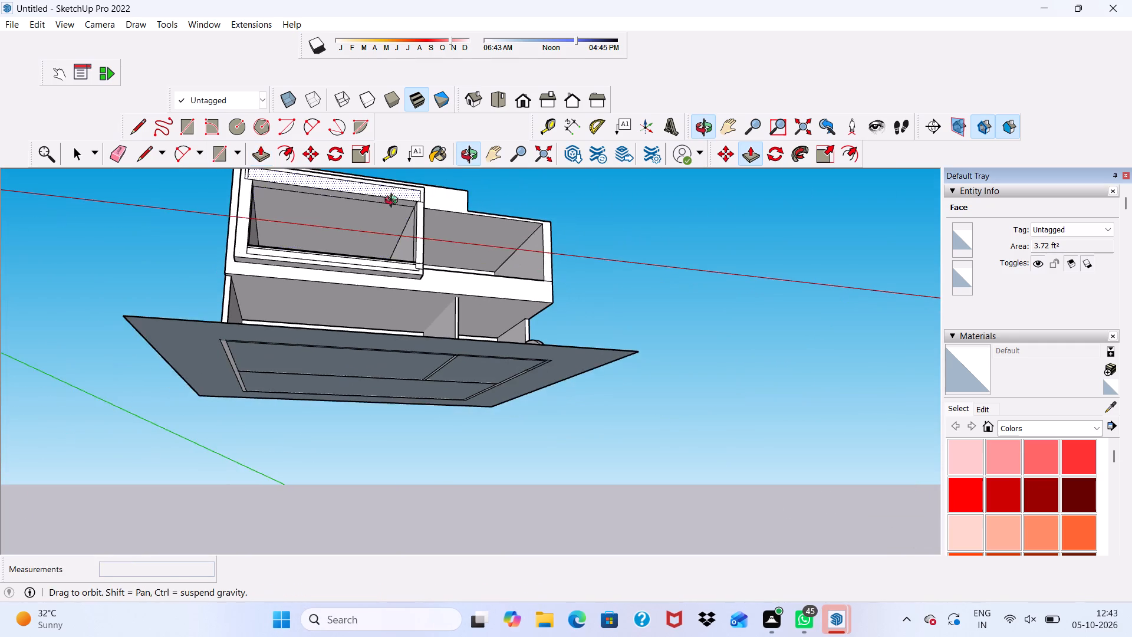
middle_click_drag(394, 202, 345, 342)
scroll(388, 209, "up", 2)
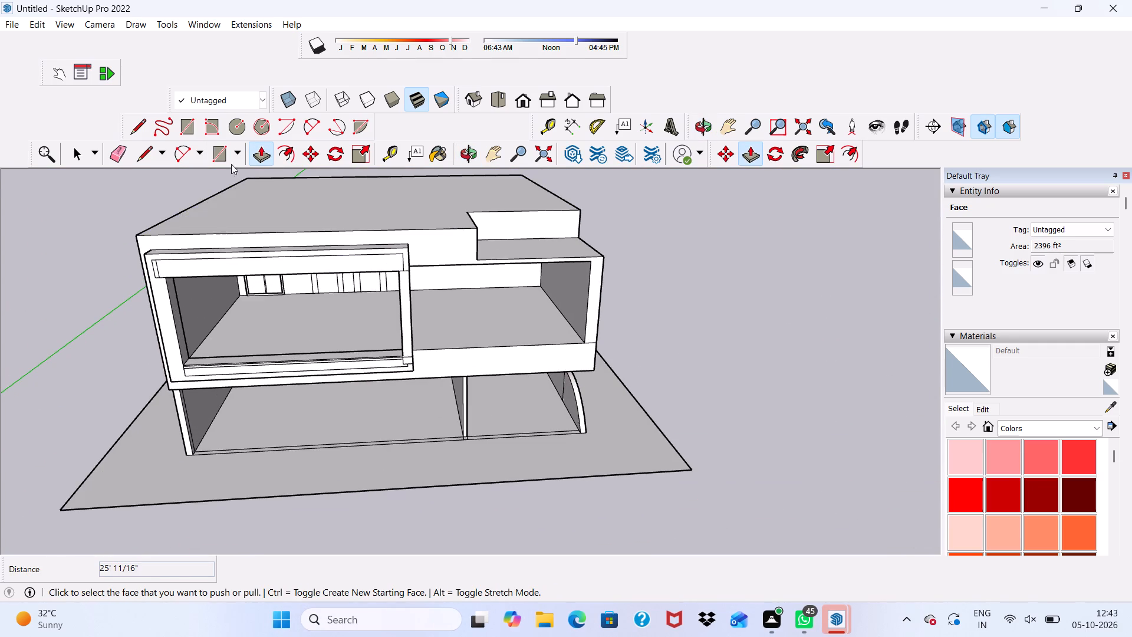
key("space")
scroll(703, 93, "down", 3)
scroll(791, 320, "up", 1)
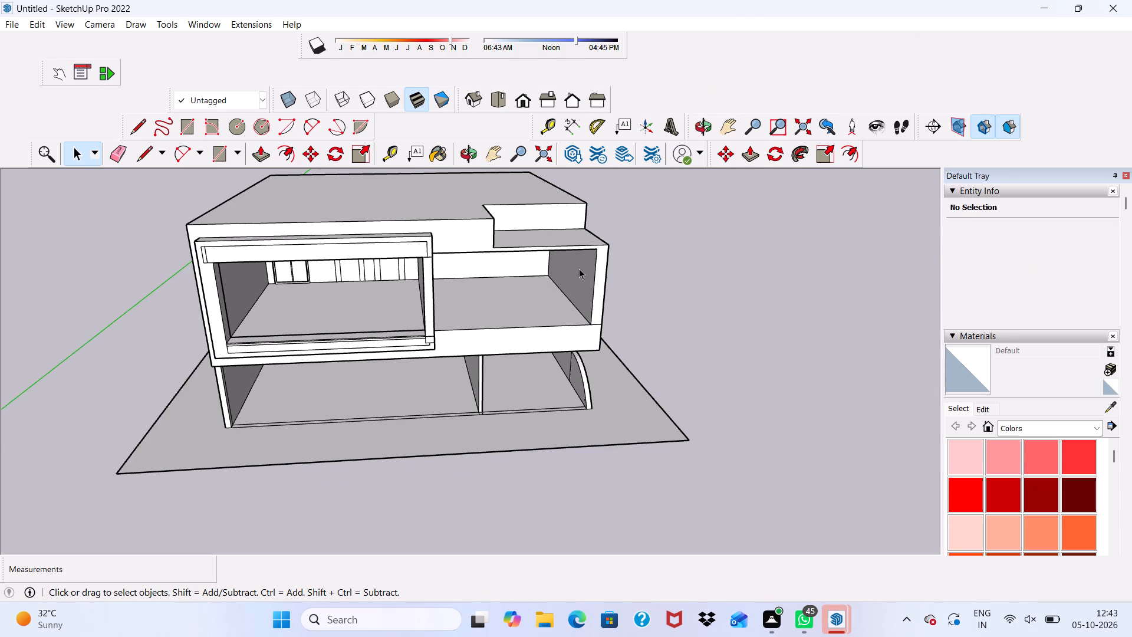
scroll(728, 351, "down", 2)
scroll(512, 319, "down", 2)
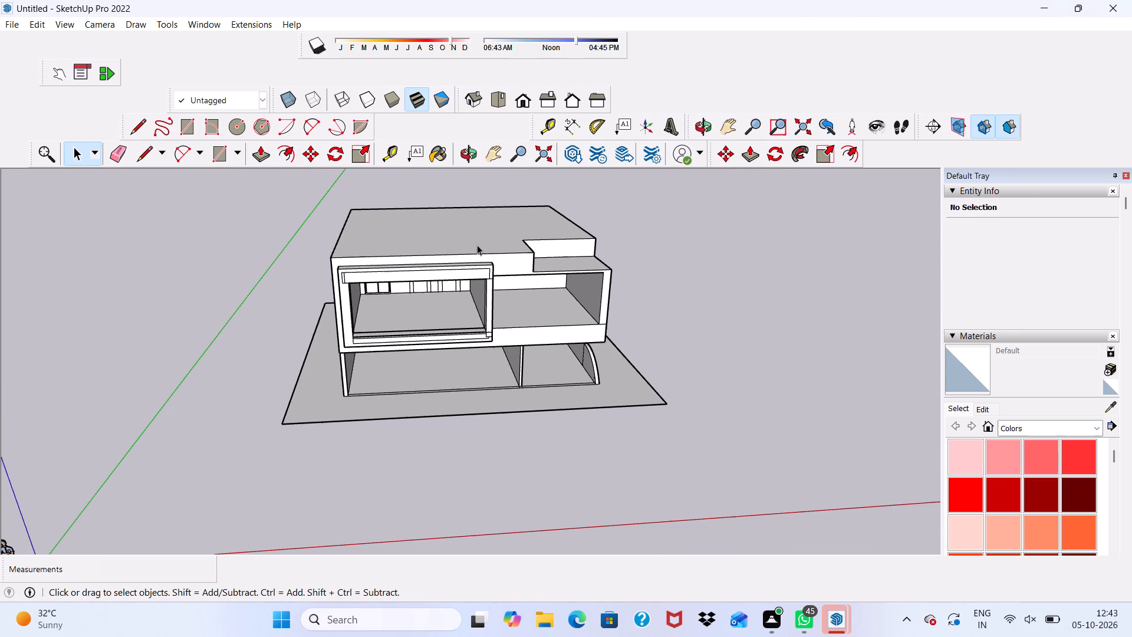
scroll(491, 143, "down", 3)
scroll(481, 136, "up", 1)
scroll(457, 212, "down", 2)
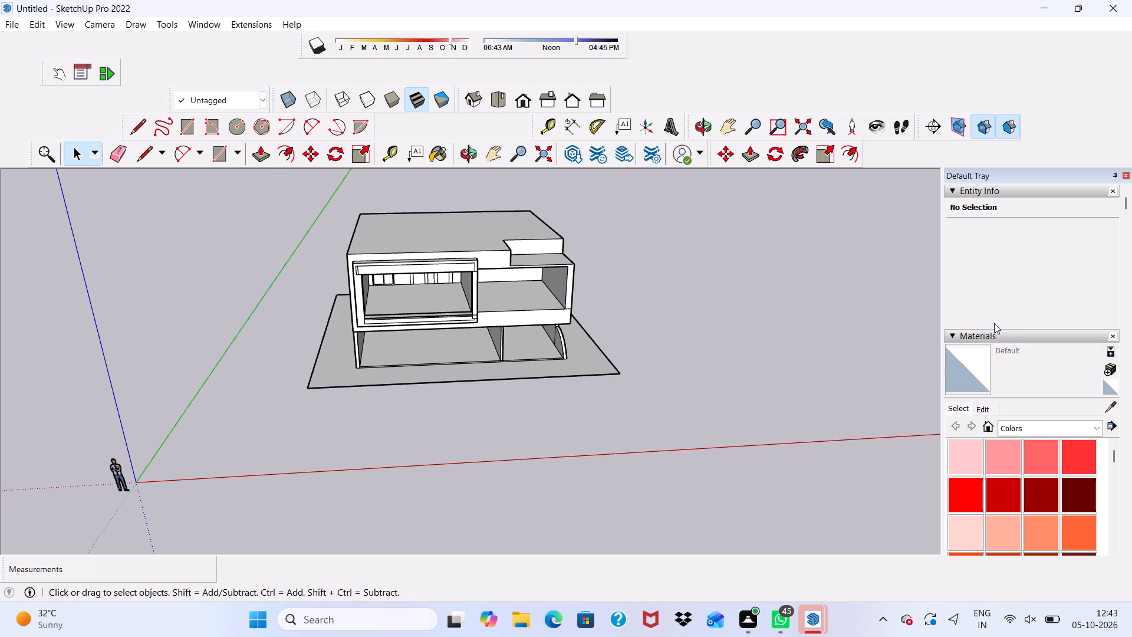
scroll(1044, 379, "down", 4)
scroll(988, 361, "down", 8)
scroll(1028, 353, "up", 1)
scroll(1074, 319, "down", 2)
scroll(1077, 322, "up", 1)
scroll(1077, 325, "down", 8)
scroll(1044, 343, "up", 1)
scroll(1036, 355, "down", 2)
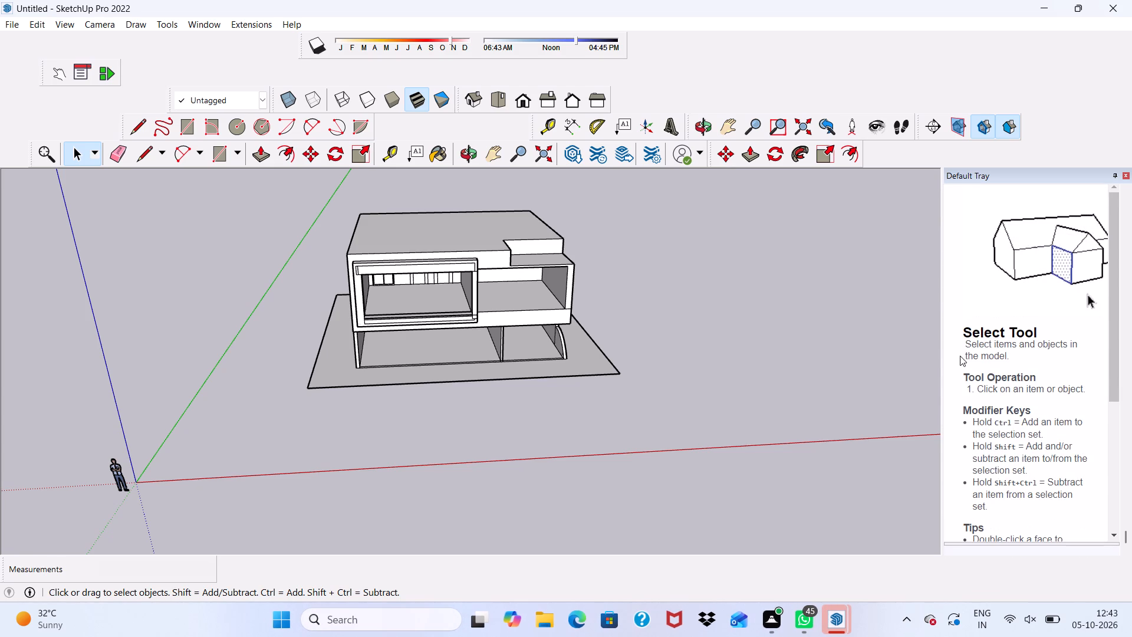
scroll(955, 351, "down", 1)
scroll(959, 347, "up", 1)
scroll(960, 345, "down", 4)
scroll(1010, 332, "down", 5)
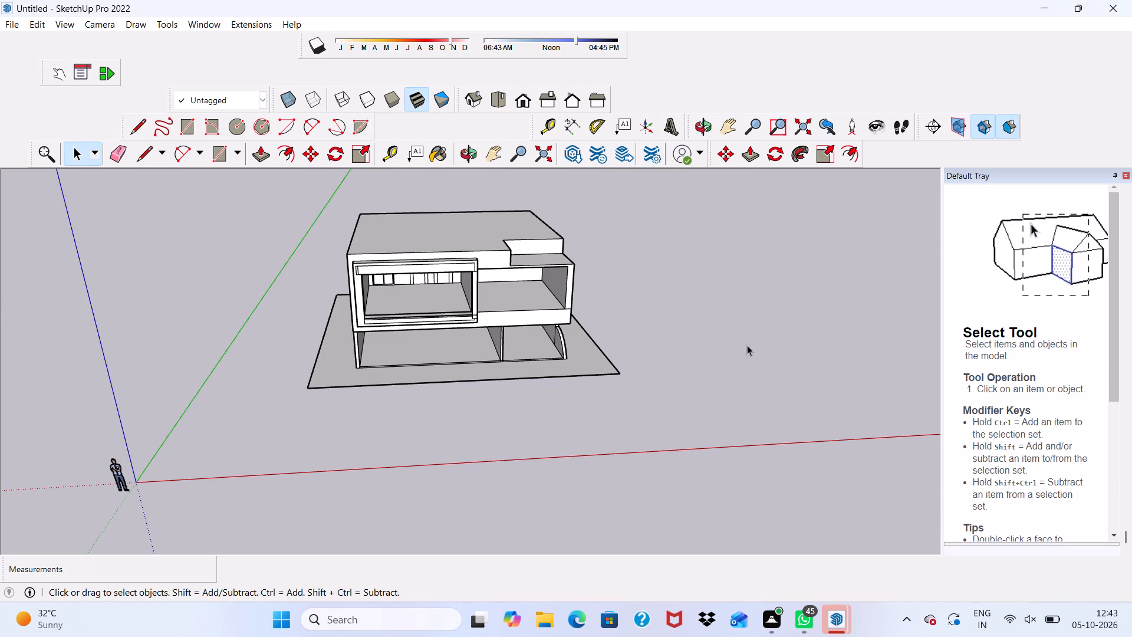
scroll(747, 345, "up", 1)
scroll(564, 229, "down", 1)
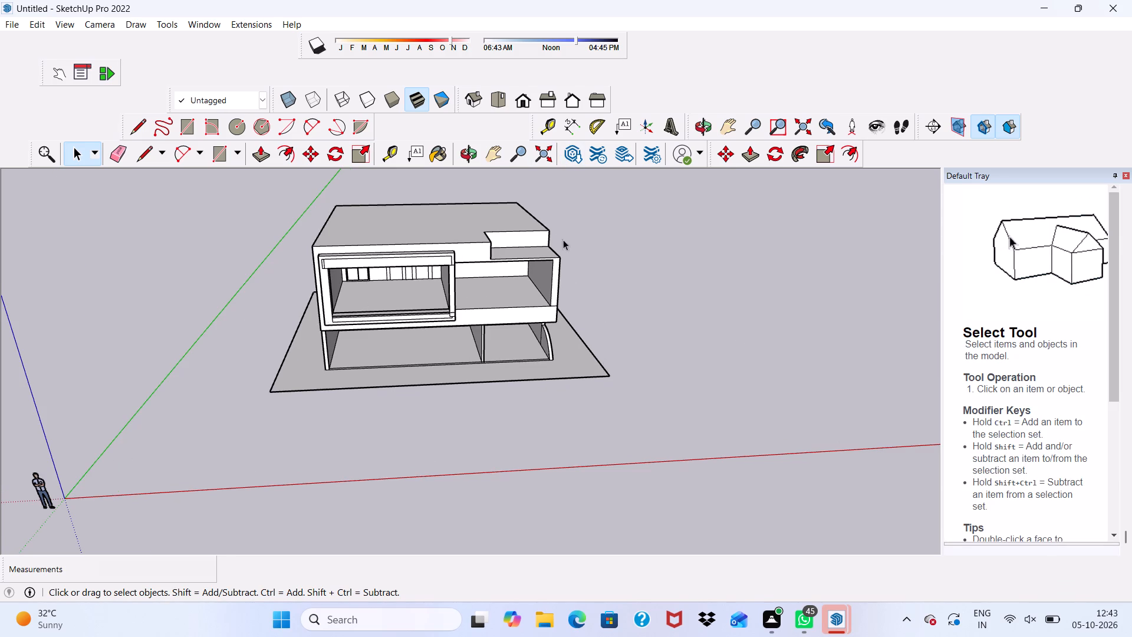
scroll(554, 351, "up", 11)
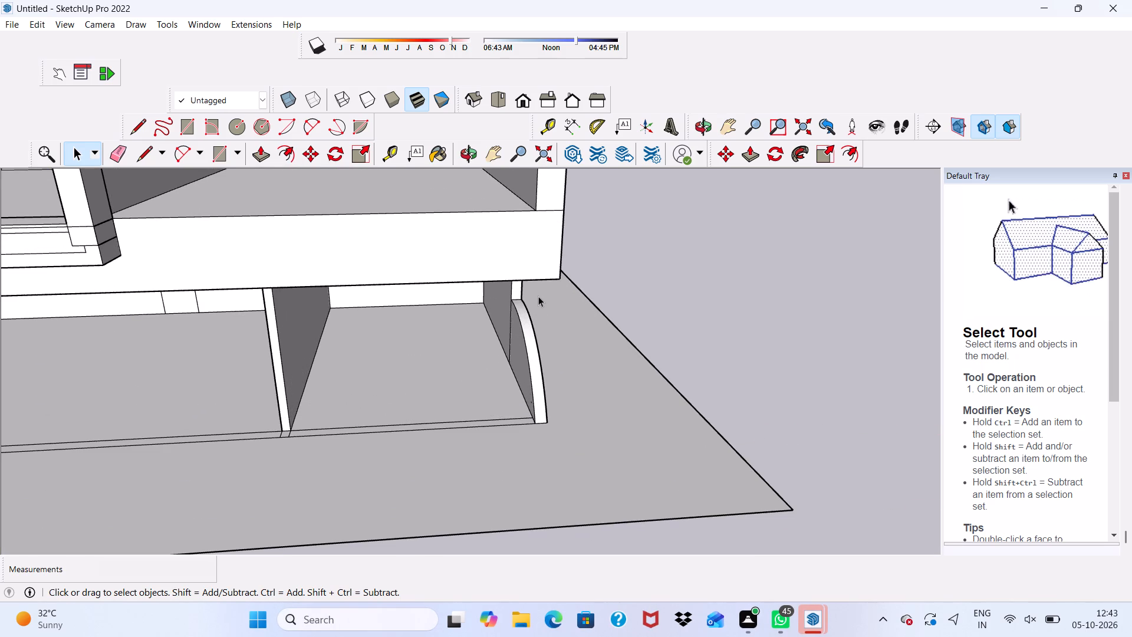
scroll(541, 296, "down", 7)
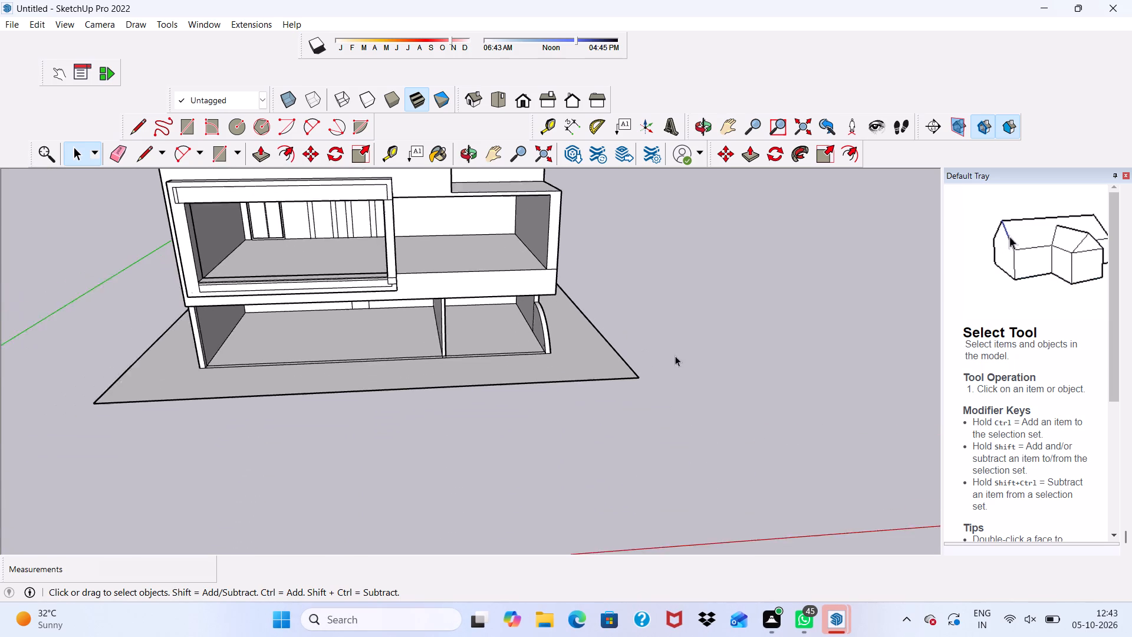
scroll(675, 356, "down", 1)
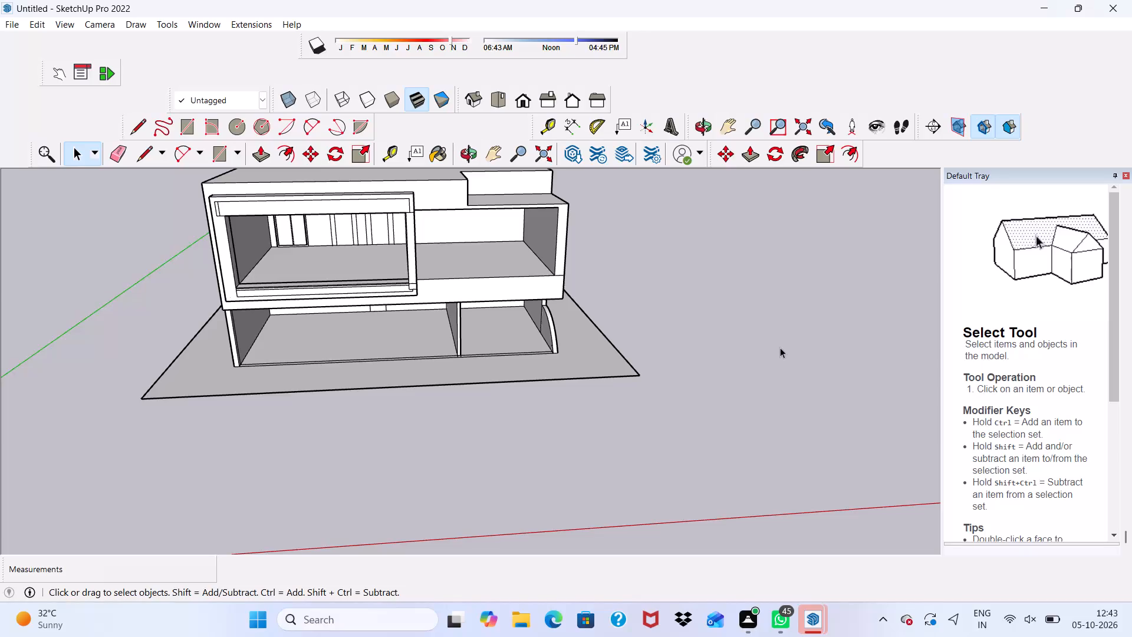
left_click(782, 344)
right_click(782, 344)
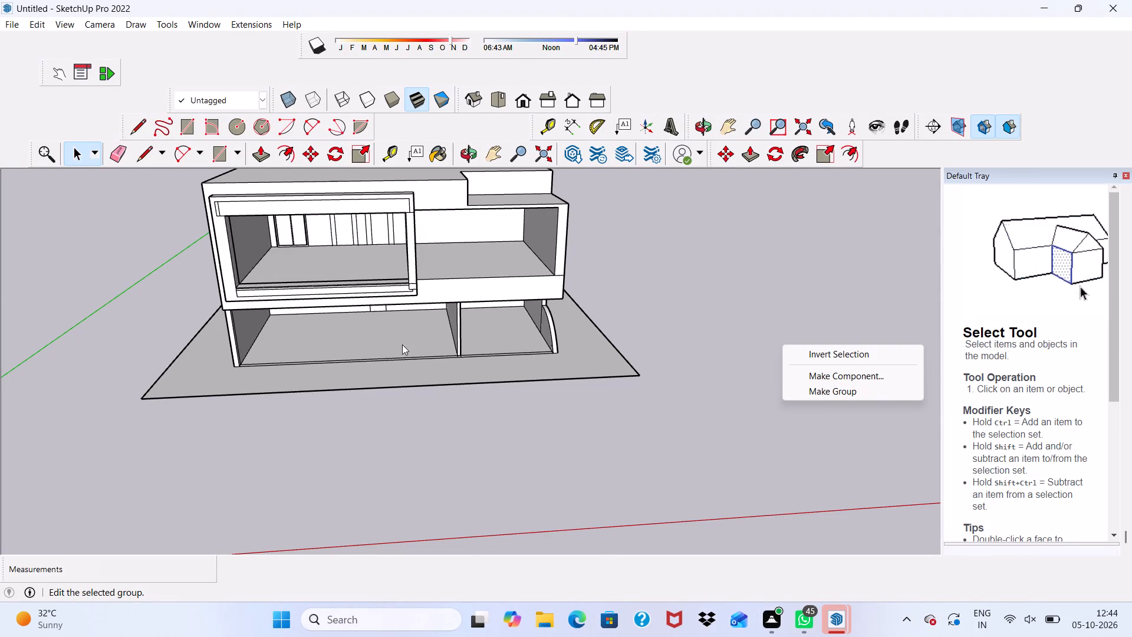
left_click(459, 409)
Erase the long leftover seam along the balcony frame's top member and the short seam lines at its left end.
scroll(391, 245, "up", 5)
middle_click_drag(382, 237, 382, 215)
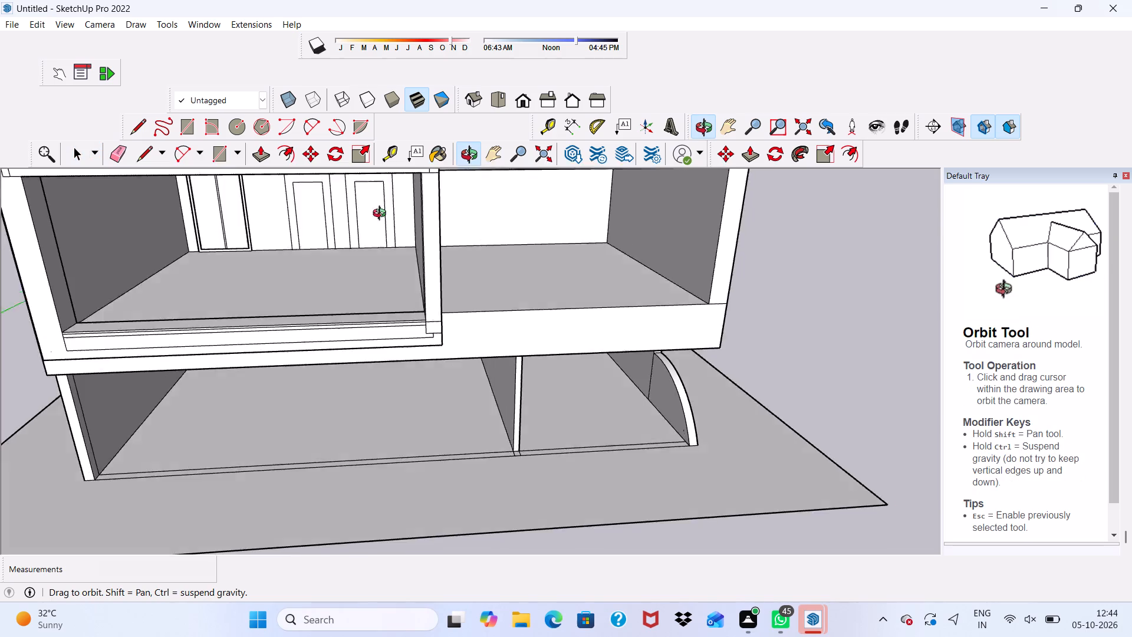
middle_click_drag(382, 215, 372, 222)
scroll(337, 240, "down", 10)
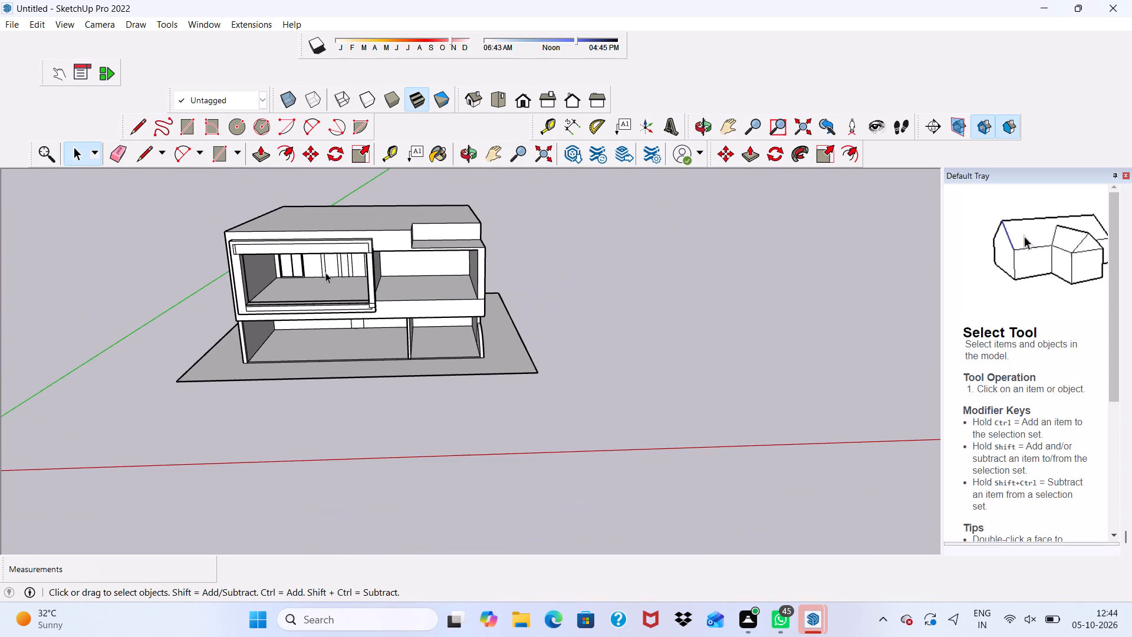
scroll(313, 267, "up", 6)
scroll(250, 288, "up", 5)
middle_click_drag(186, 222, 309, 270)
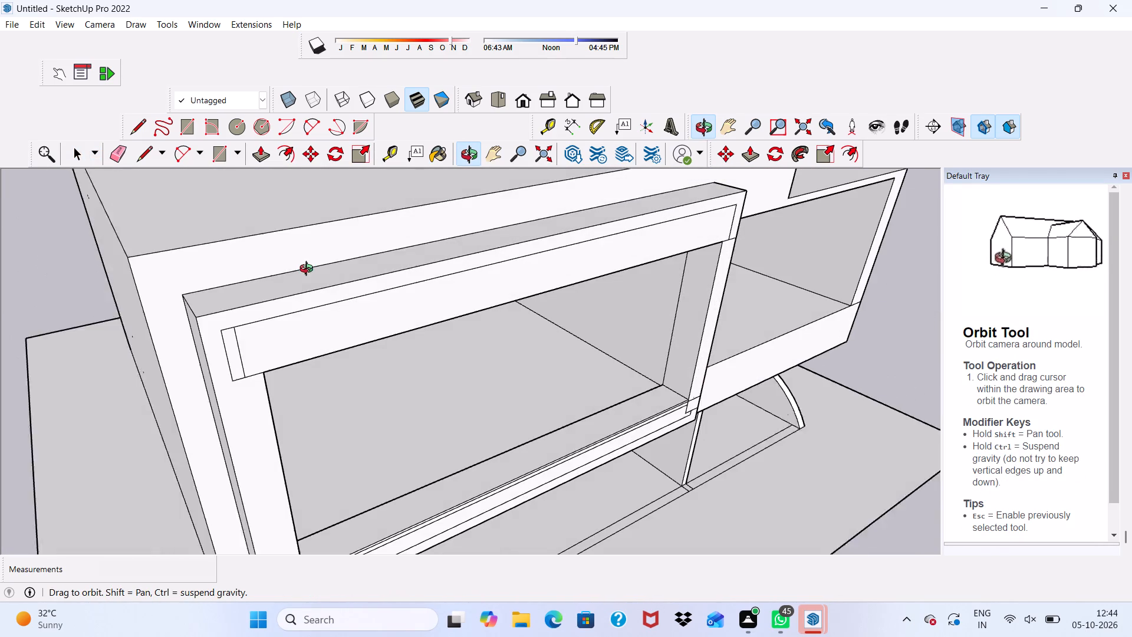
middle_click_drag(309, 270, 305, 268)
left_click(112, 152)
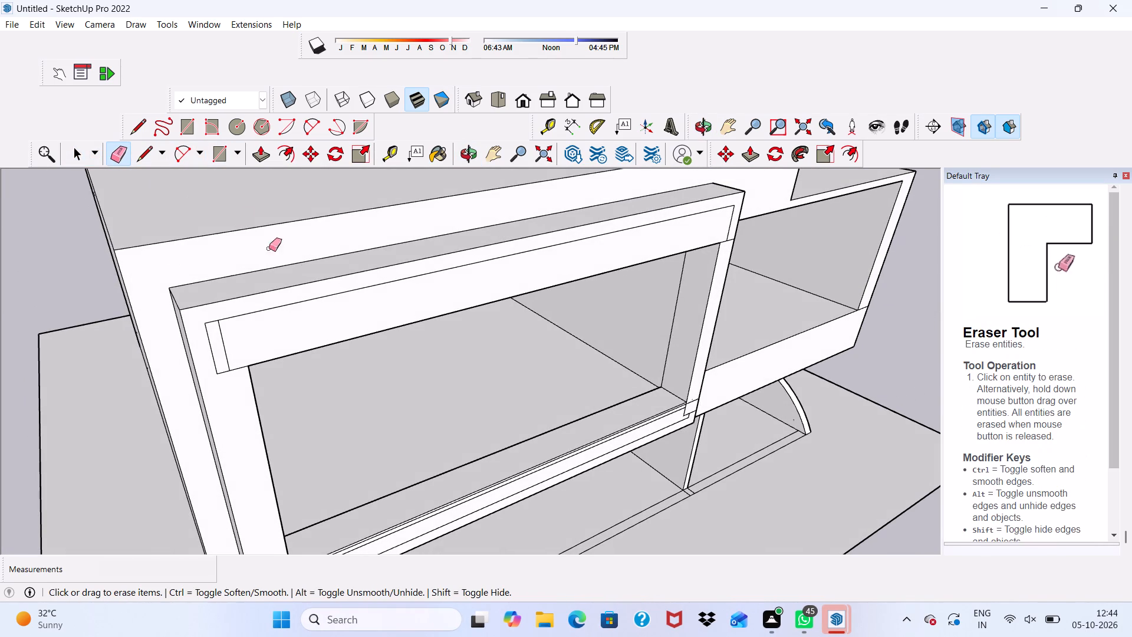
left_click(289, 304)
left_click_drag(226, 331, 207, 349)
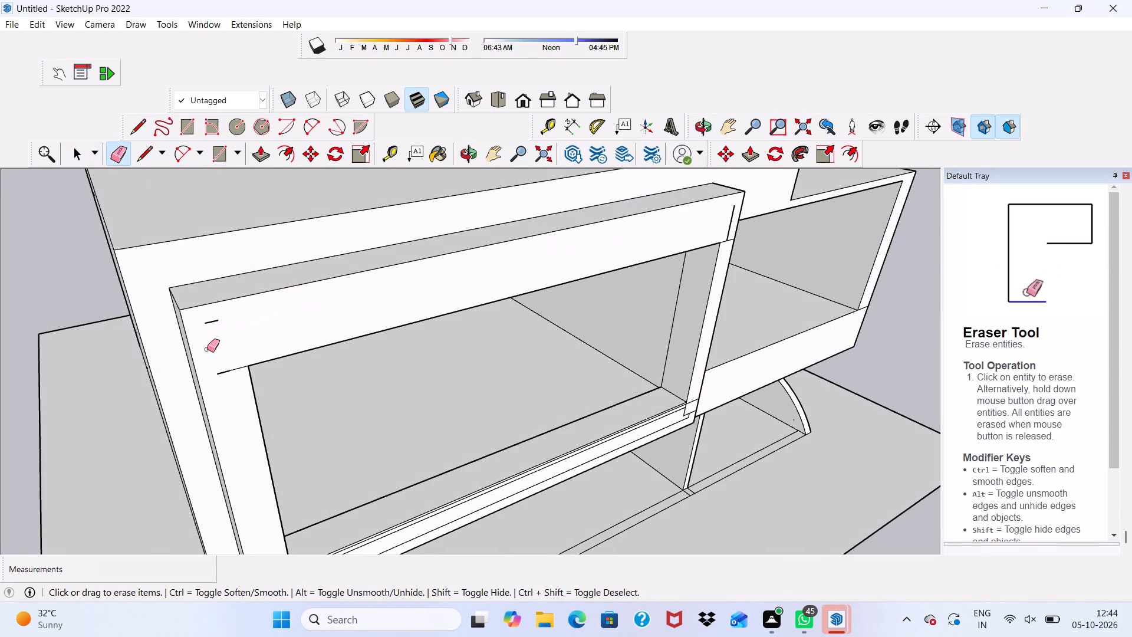
scroll(206, 335, "down", 4)
middle_click_drag(219, 348, 209, 302)
scroll(258, 239, "up", 4)
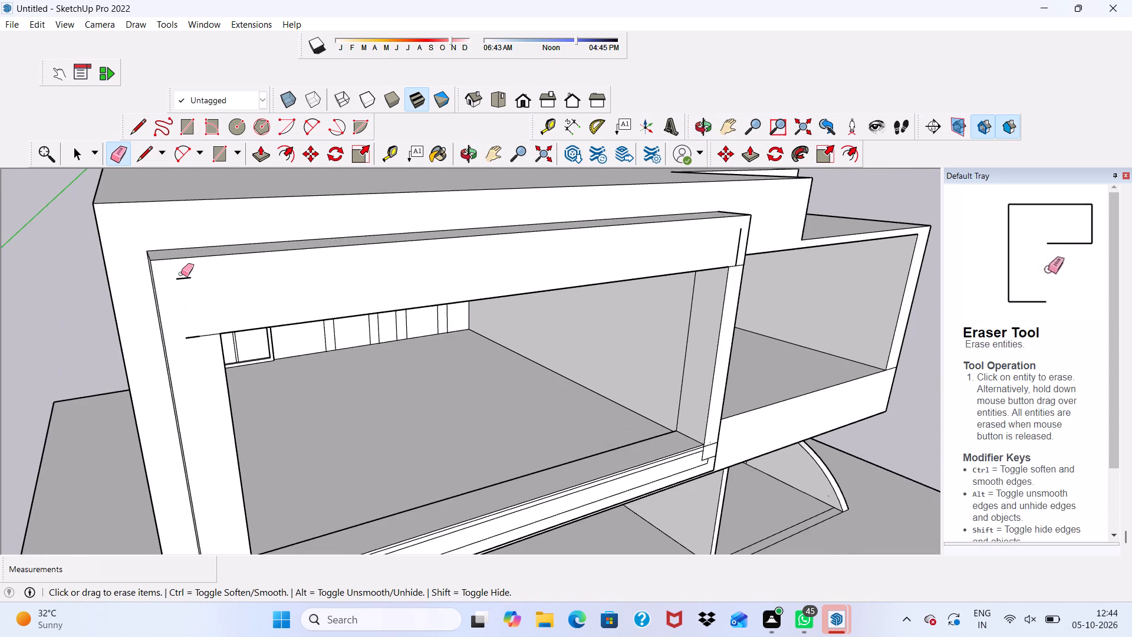
left_click_drag(178, 275, 191, 343)
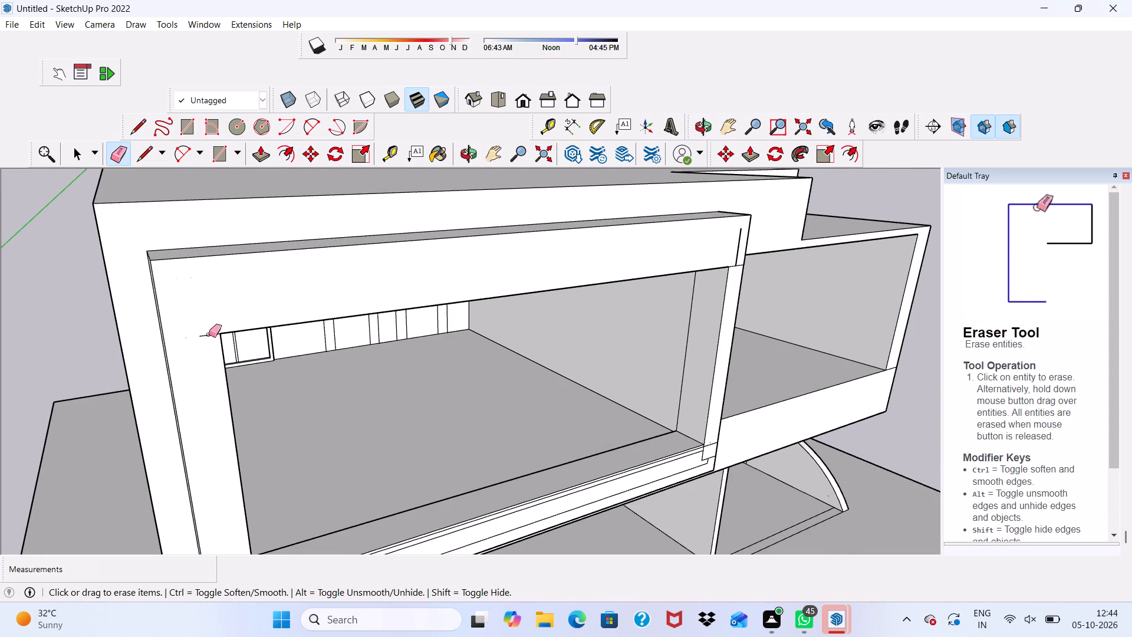
left_click_drag(205, 332, 205, 343)
Erase the leftover seam lines where the frame's top member meets the right upright.
scroll(163, 316, "down", 5)
middle_click_drag(190, 345, 6, 318)
scroll(453, 298, "up", 4)
scroll(596, 254, "down", 3)
left_click_drag(659, 230, 673, 262)
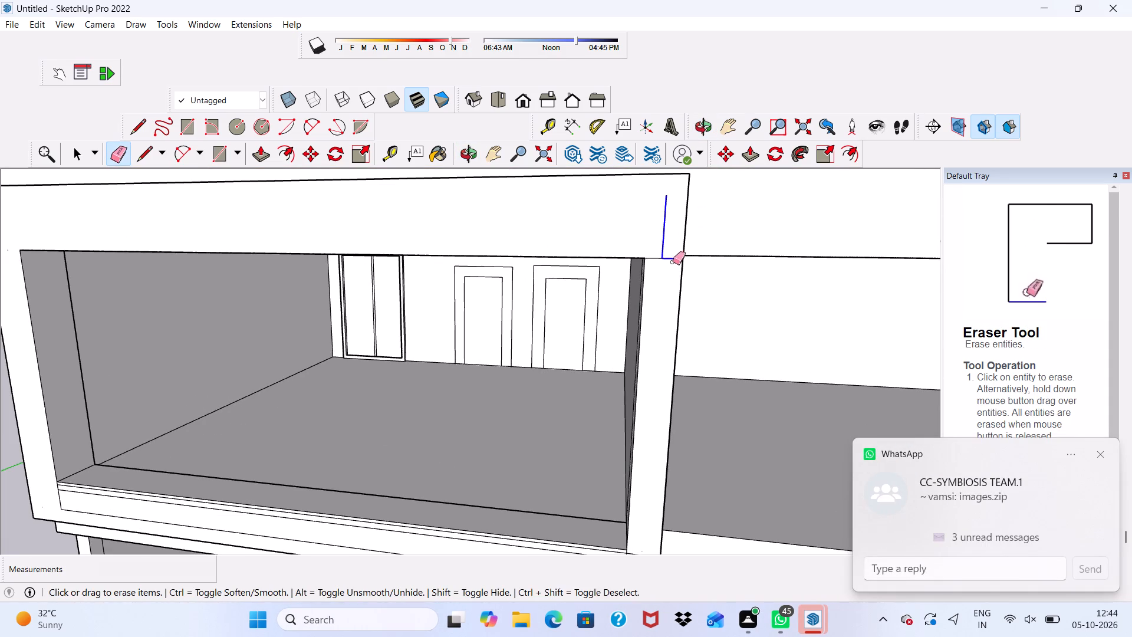
left_click_drag(673, 262, 670, 265)
left_click_drag(661, 250, 662, 265)
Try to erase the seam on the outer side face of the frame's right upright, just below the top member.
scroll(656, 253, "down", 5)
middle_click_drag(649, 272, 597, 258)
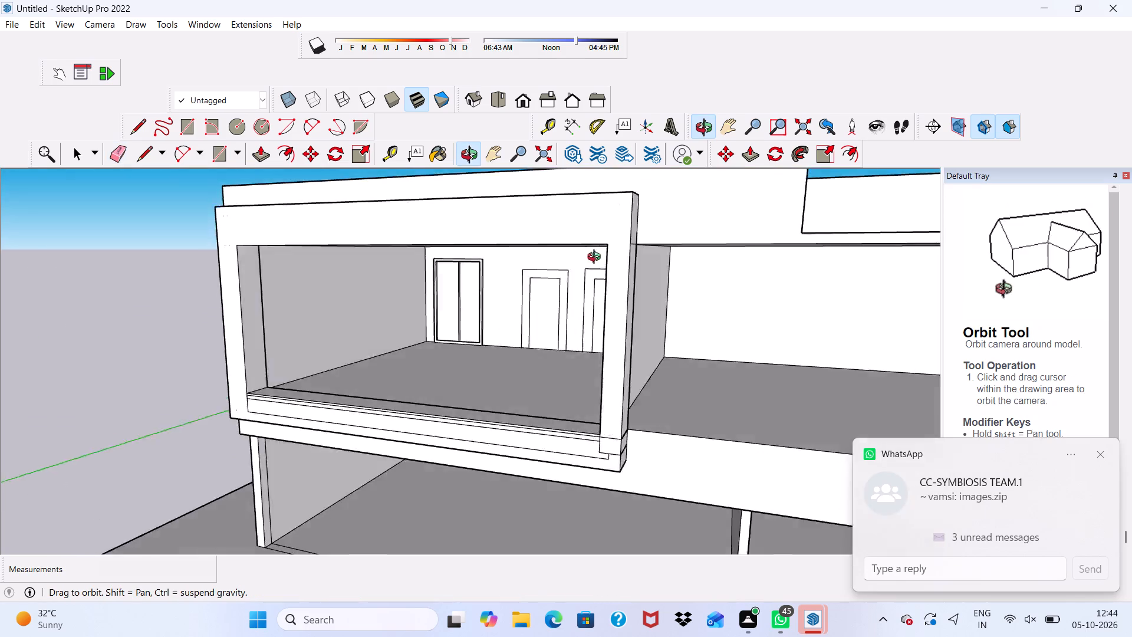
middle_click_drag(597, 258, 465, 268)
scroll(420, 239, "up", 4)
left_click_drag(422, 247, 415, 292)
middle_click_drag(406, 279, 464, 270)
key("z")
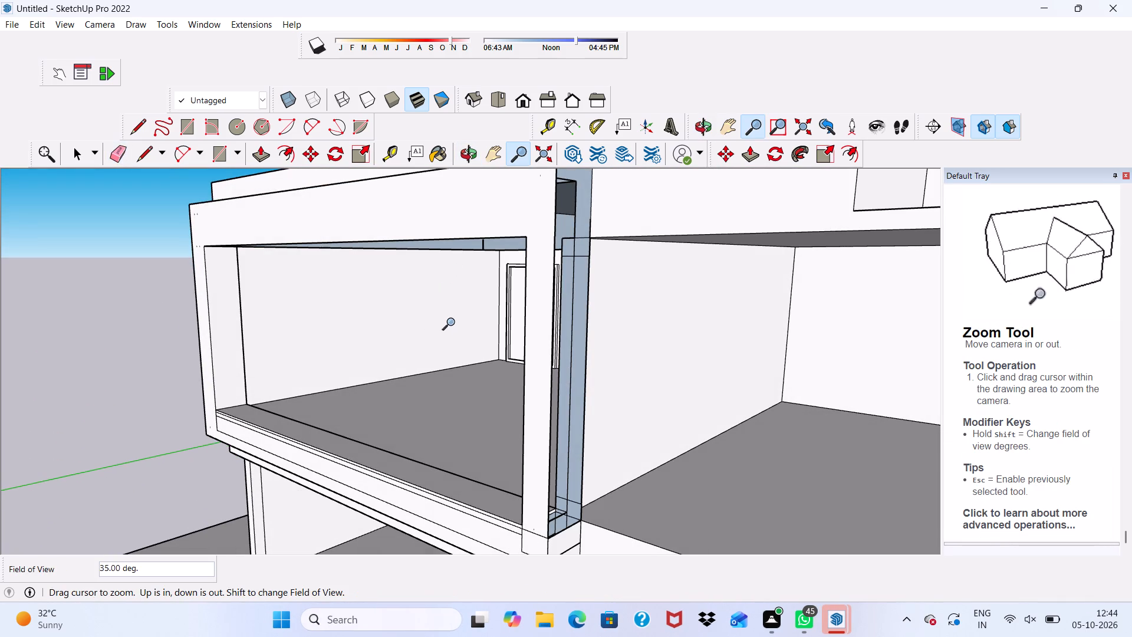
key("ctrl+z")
Push/Pull the thin underside strip near the top of the right upright's outer side down towards the frame's bottom.
scroll(565, 272, "up", 9)
middle_click_drag(595, 222, 589, 222)
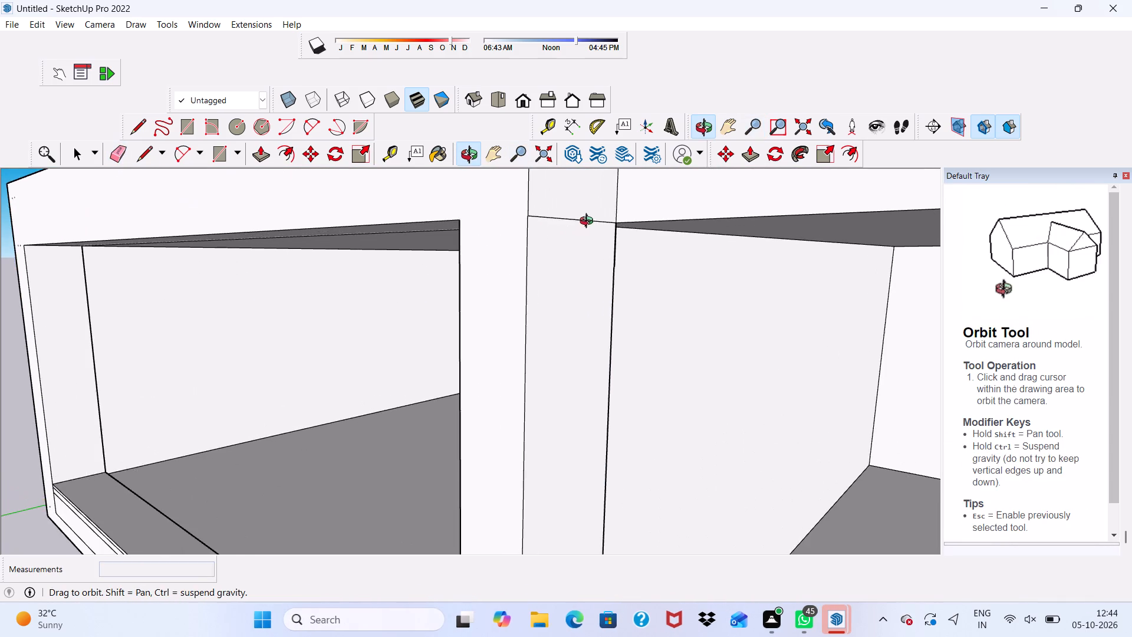
middle_click_drag(589, 222, 452, 173)
scroll(456, 181, "up", 12)
scroll(534, 205, "down", 1)
scroll(534, 205, "up", 16)
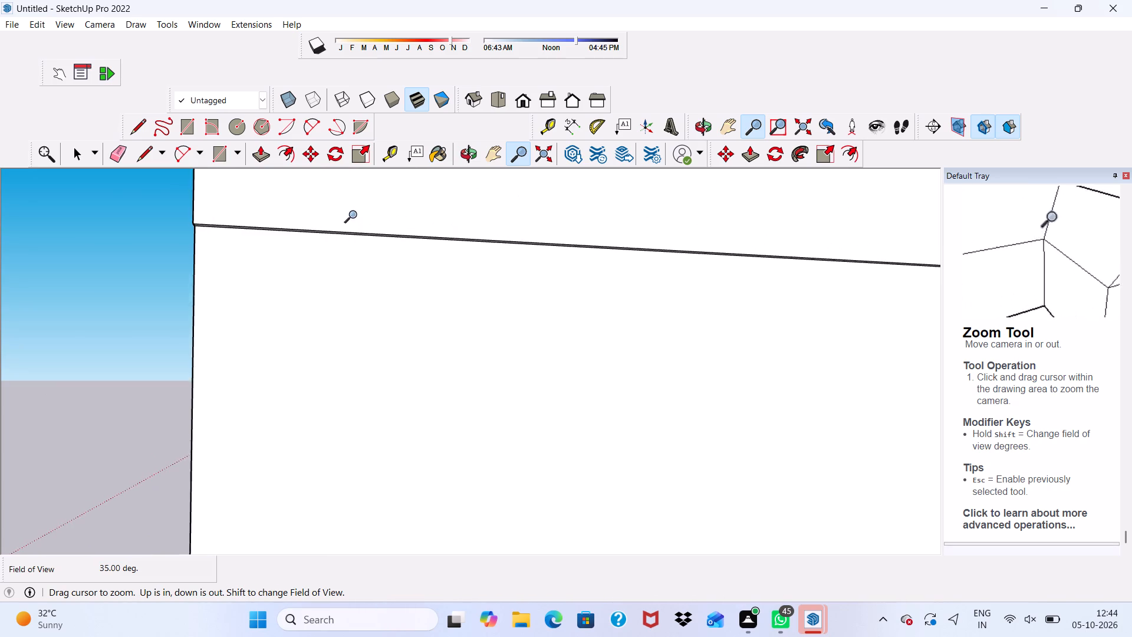
scroll(281, 225, "up", 3)
key("b")
key("space")
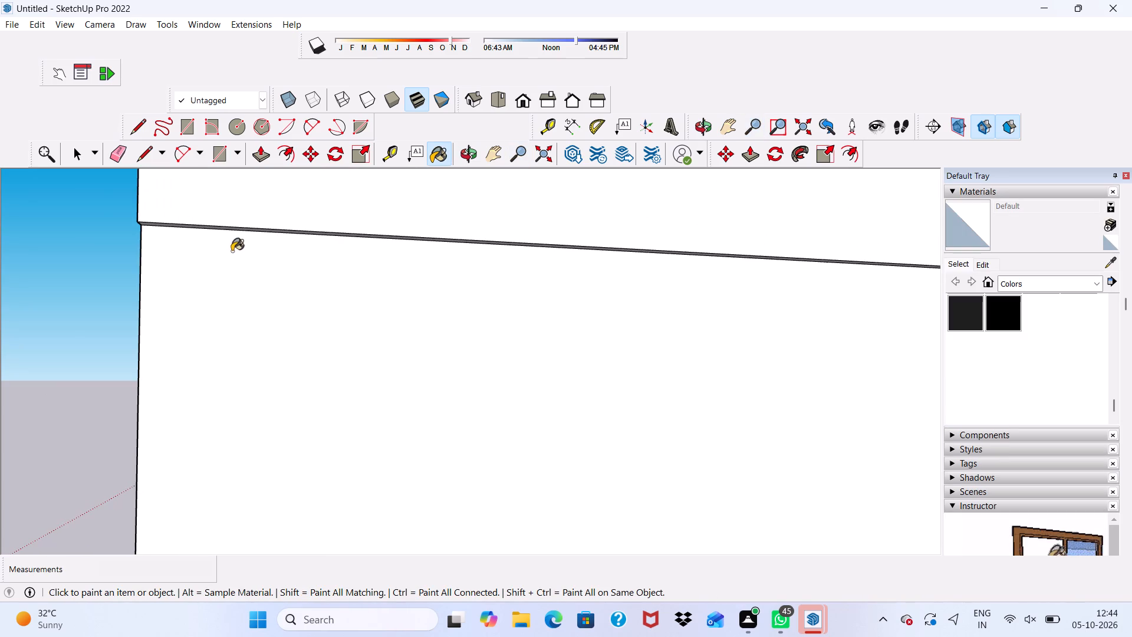
key("space")
scroll(234, 252, "up", 3)
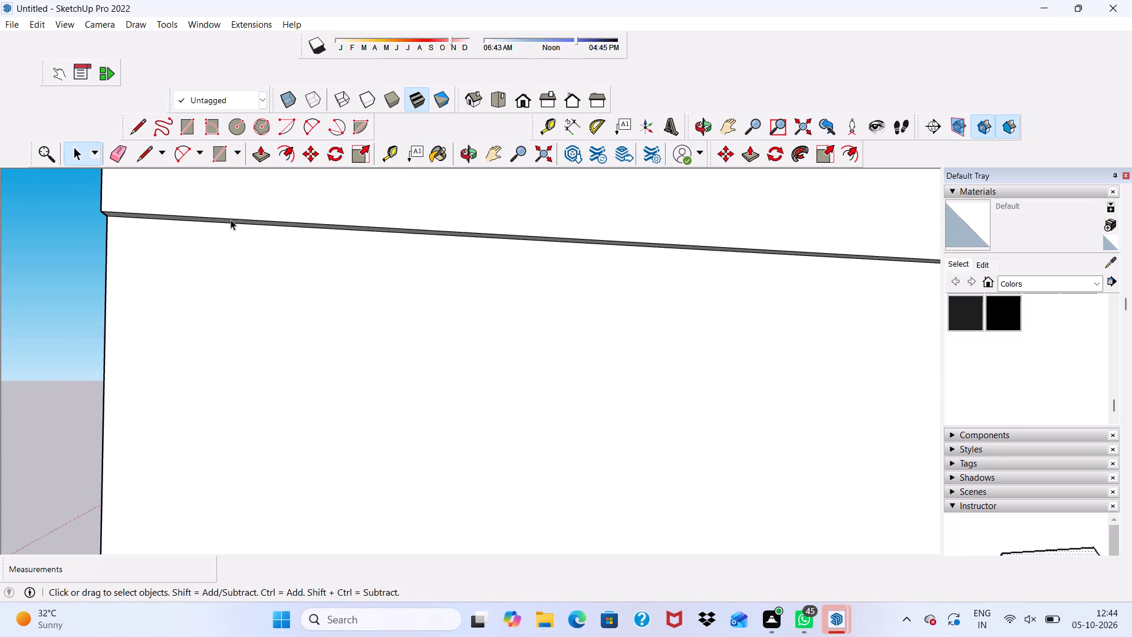
left_click(231, 221)
scroll(236, 232, "up", 4)
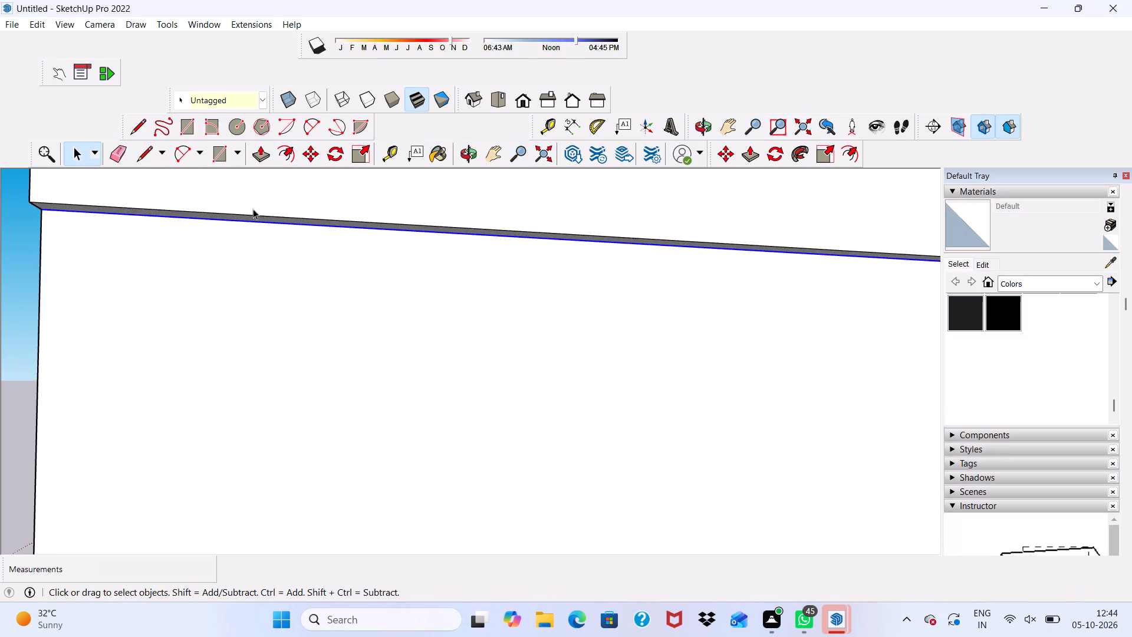
scroll(252, 212, "down", 1)
middle_click_drag(253, 213, 281, 165)
scroll(265, 221, "up", 5)
left_click(264, 225)
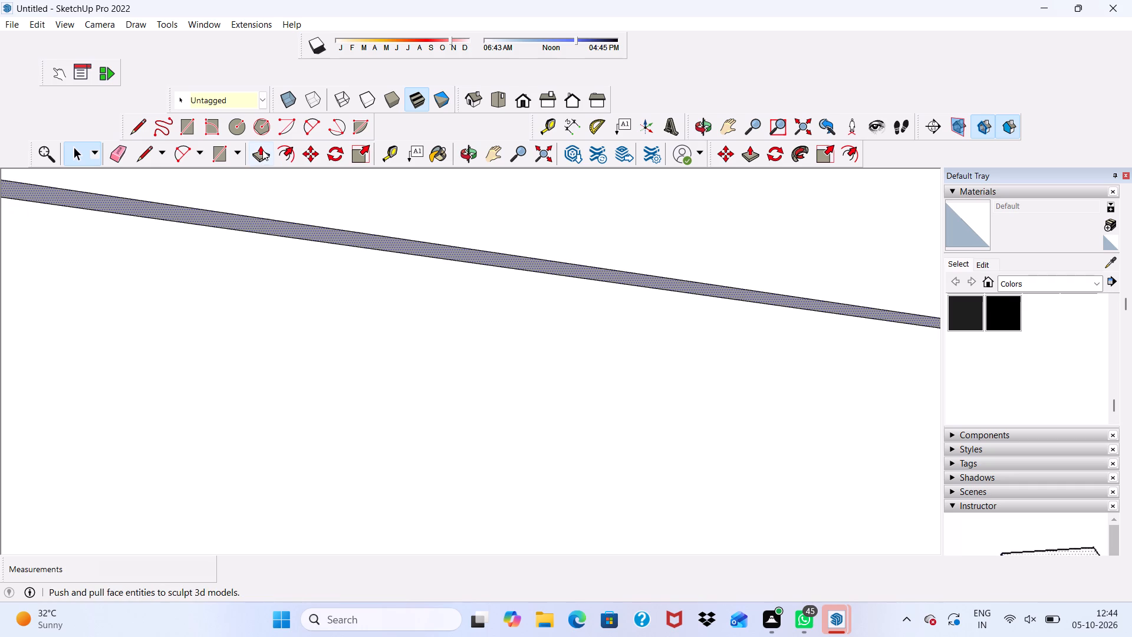
left_click(262, 150)
left_click(301, 225)
scroll(266, 347, "down", 4)
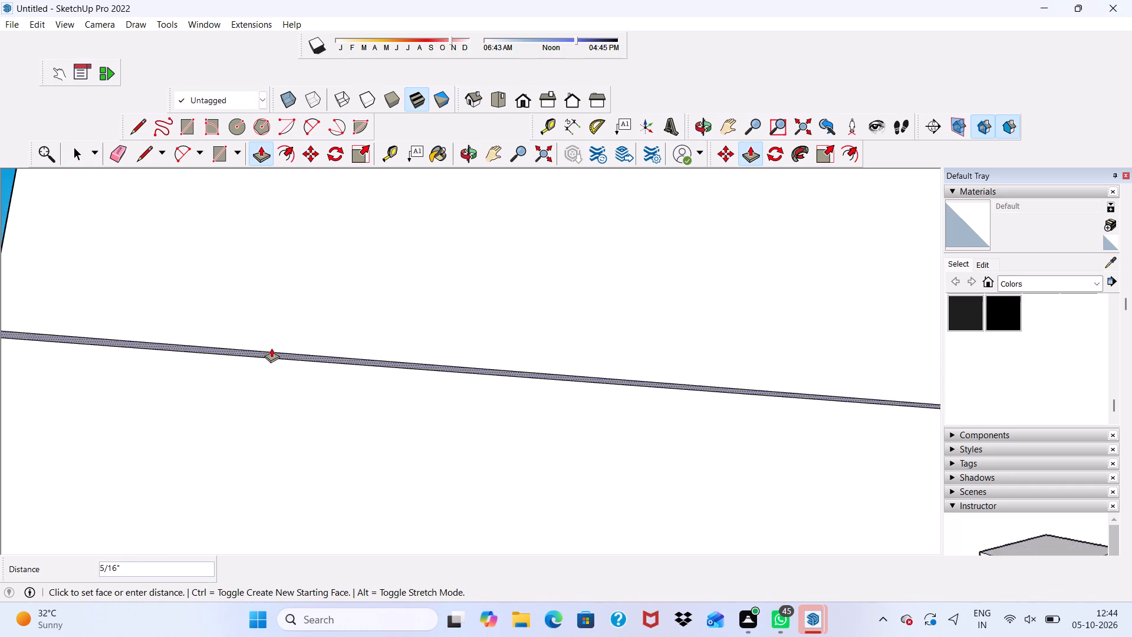
scroll(257, 375, "down", 3)
scroll(261, 377, "up", 1)
scroll(264, 377, "down", 9)
scroll(305, 334, "up", 1)
scroll(305, 334, "down", 3)
scroll(308, 336, "up", 1)
scroll(311, 337, "down", 18)
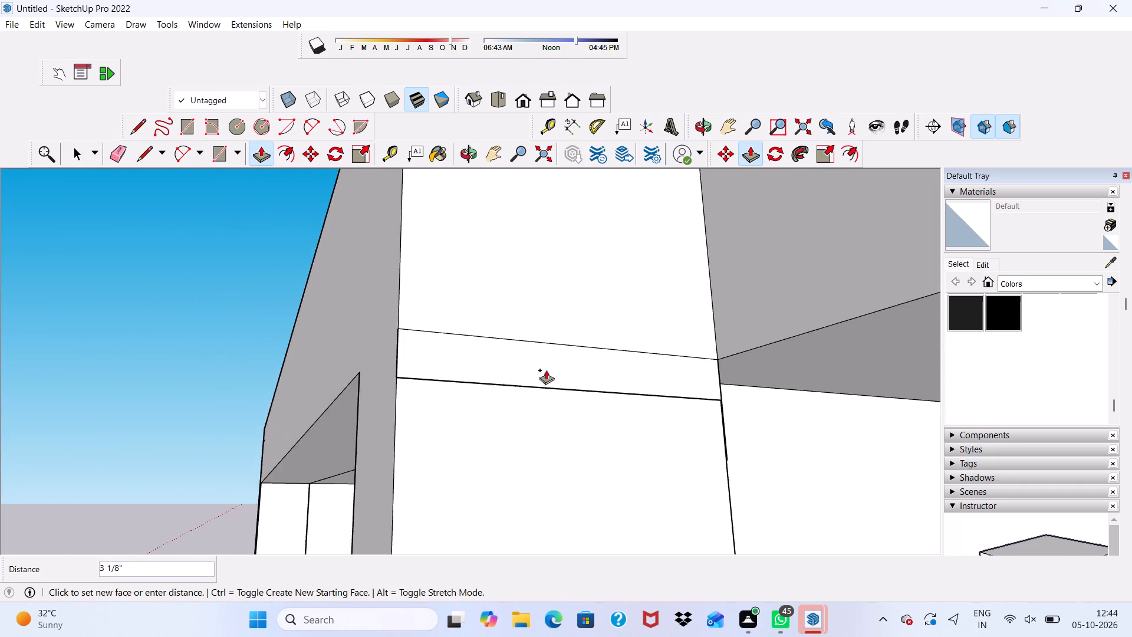
scroll(546, 370, "down", 4)
scroll(542, 344, "up", 1)
scroll(542, 346, "down", 19)
scroll(631, 319, "up", 1)
scroll(629, 328, "down", 13)
scroll(595, 414, "up", 1)
scroll(597, 414, "down", 2)
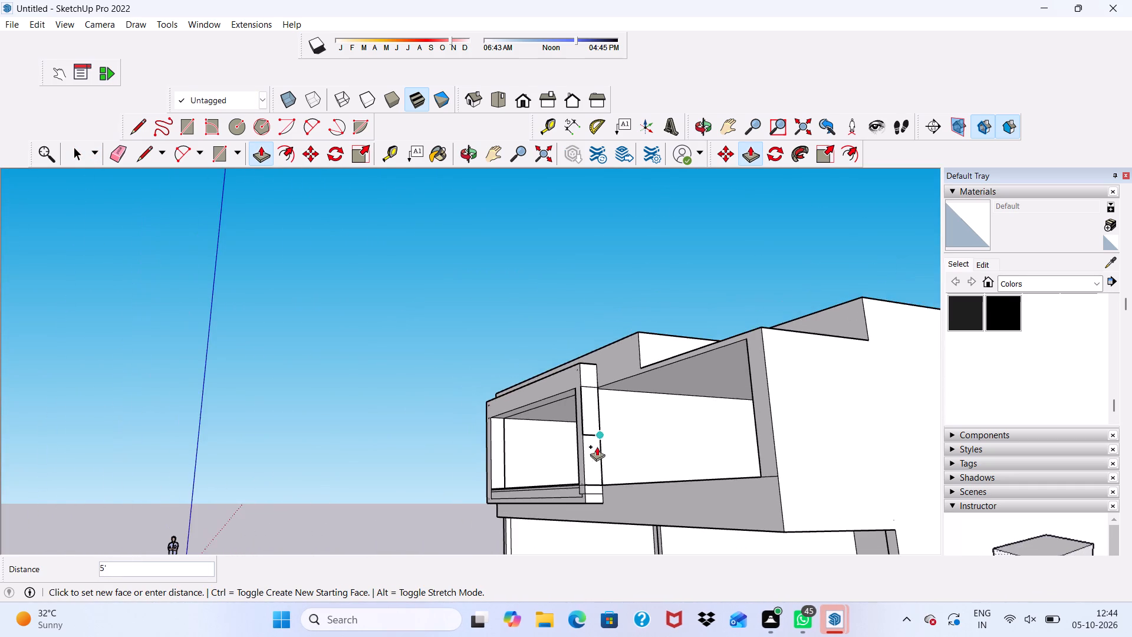
scroll(588, 465, "up", 10)
scroll(605, 524, "up", 4)
left_click(578, 531)
scroll(507, 432, "down", 1)
middle_click_drag(507, 433, 626, 448)
scroll(689, 483, "up", 5)
key("space")
key("space")
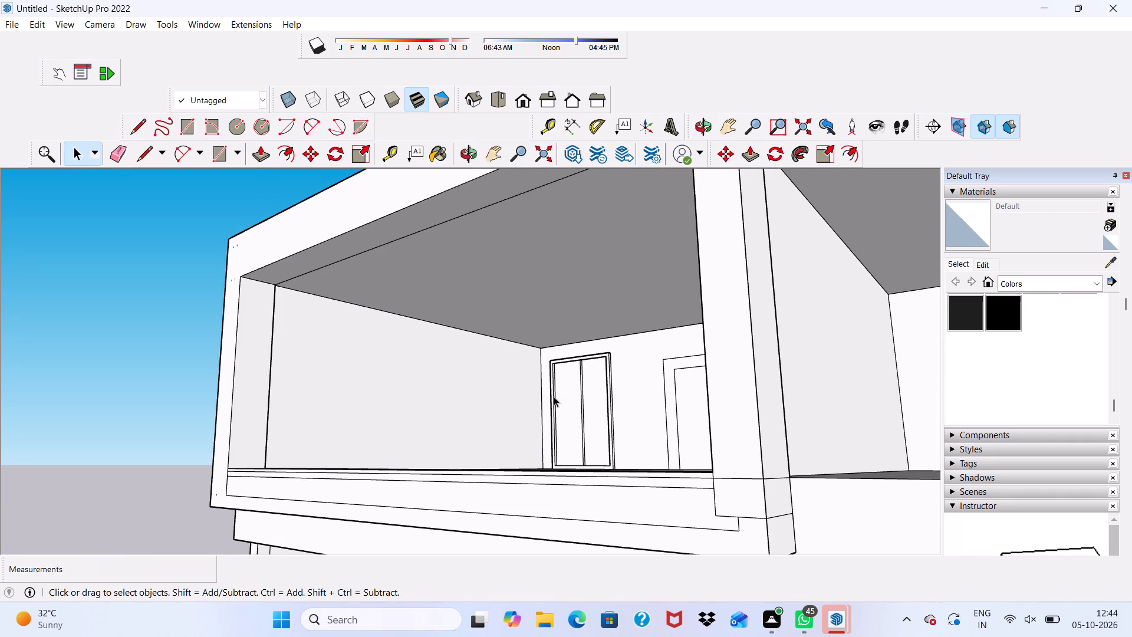
Erase the seam lines on the frame's bottom member and the leftover stubs where it meets the left upright.
left_click(116, 149)
scroll(326, 539, "up", 6)
left_click_drag(241, 415, 229, 465)
scroll(204, 468, "down", 5)
middle_click_drag(212, 491, 410, 509)
scroll(282, 481, "up", 4)
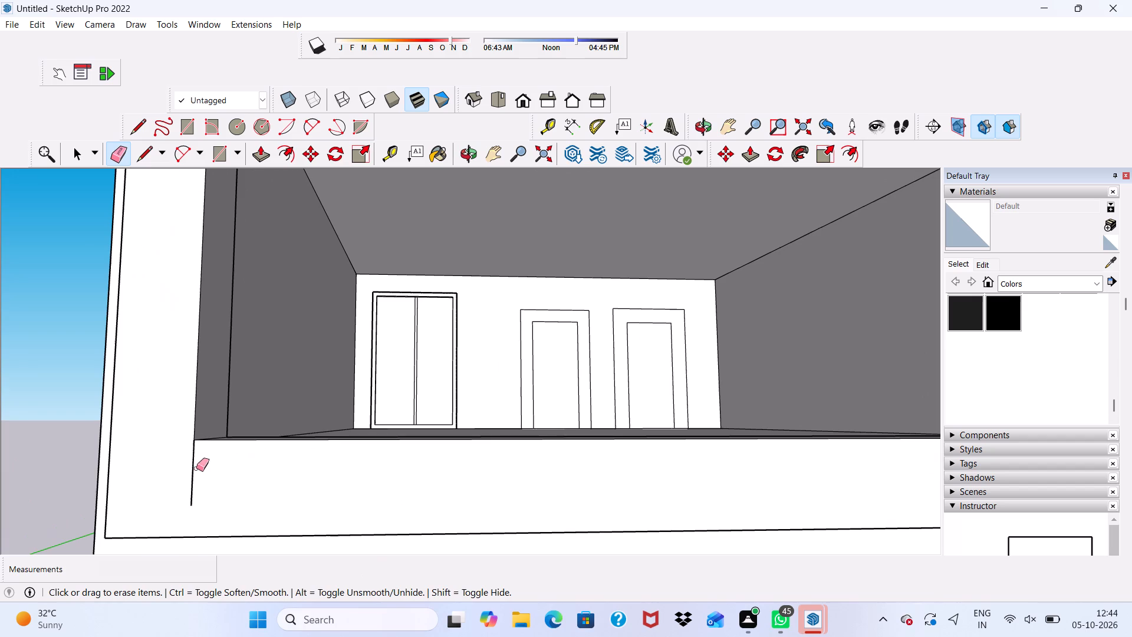
left_click_drag(186, 468, 213, 468)
scroll(117, 480, "down", 4)
scroll(107, 503, "up", 1)
scroll(108, 507, "down", 3)
scroll(89, 505, "up", 2)
scroll(90, 514, "down", 1)
middle_click_drag(267, 544, 375, 550)
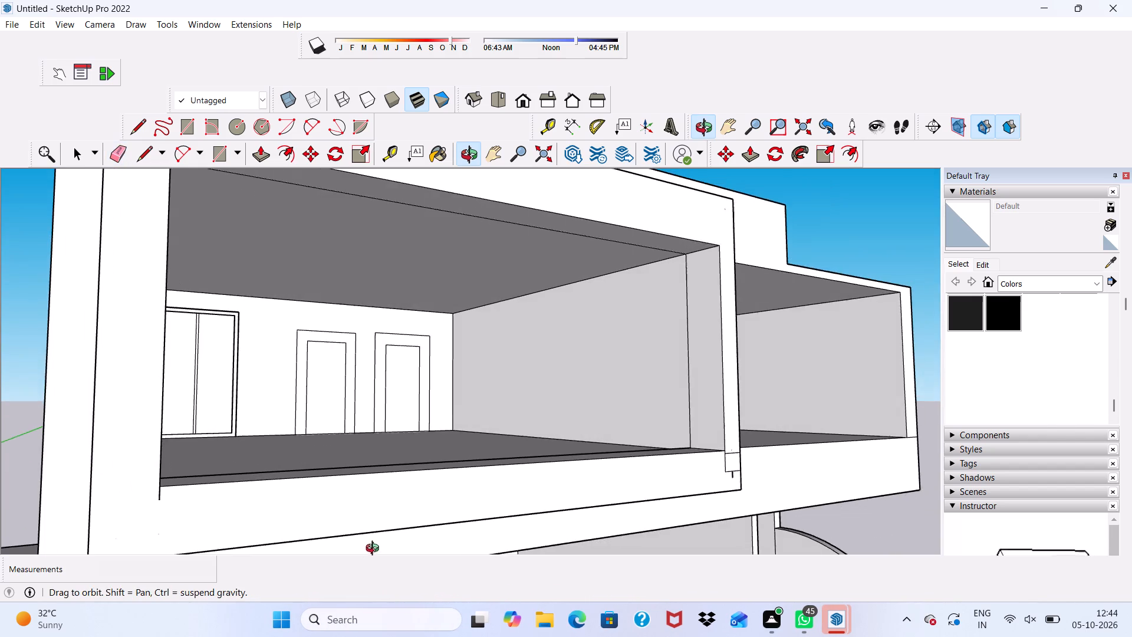
middle_click_drag(375, 550, 380, 550)
scroll(129, 486, "up", 9)
left_click_drag(177, 497, 170, 506)
scroll(138, 517, "down", 3)
scroll(134, 524, "up", 1)
scroll(134, 527, "down", 1)
scroll(141, 528, "up", 1)
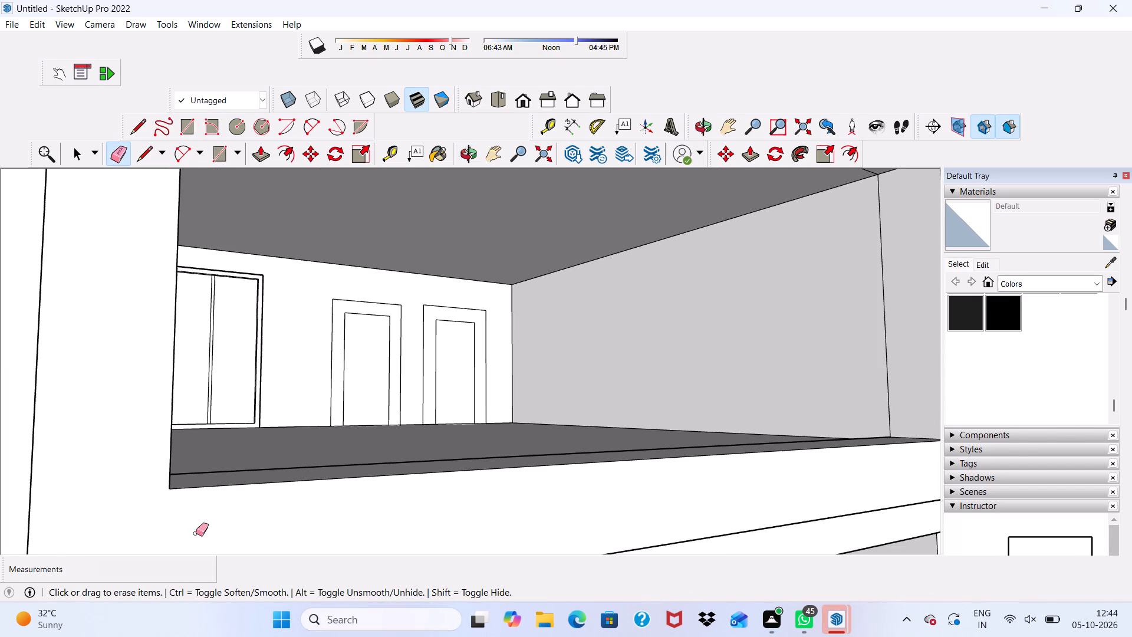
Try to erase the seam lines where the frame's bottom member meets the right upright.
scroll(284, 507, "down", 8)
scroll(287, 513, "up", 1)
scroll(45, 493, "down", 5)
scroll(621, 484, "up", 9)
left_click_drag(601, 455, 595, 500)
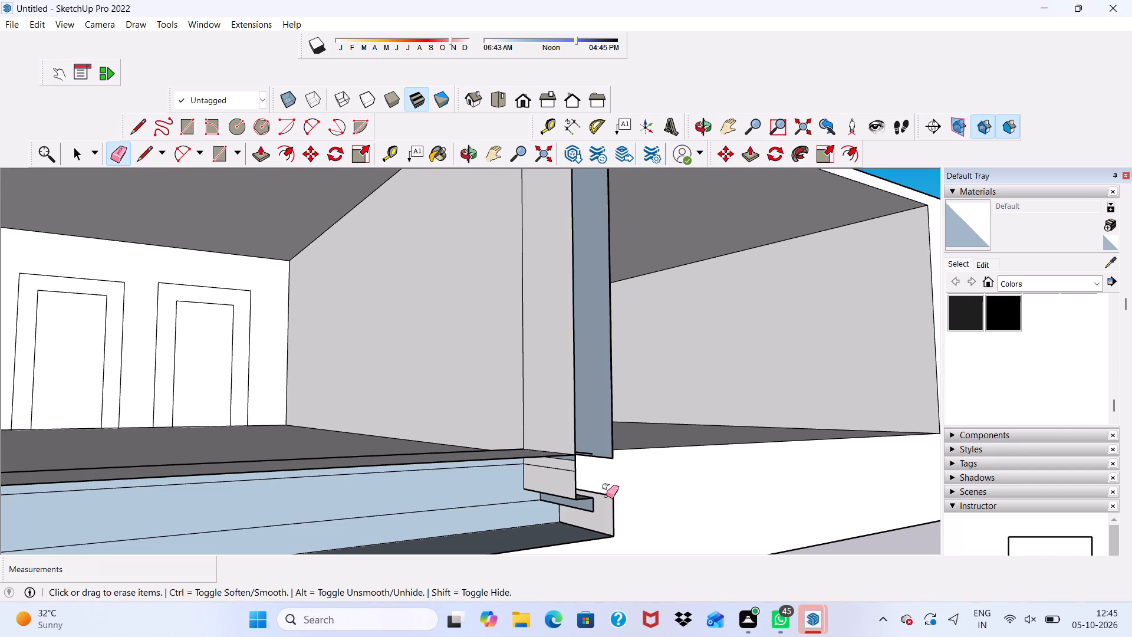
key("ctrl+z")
Erase the individual seam segments and leftover stubs where the frame's bottom member meets the right upright.
scroll(603, 495, "up", 5)
left_click_drag(593, 439, 594, 487)
left_click_drag(589, 507, 585, 520)
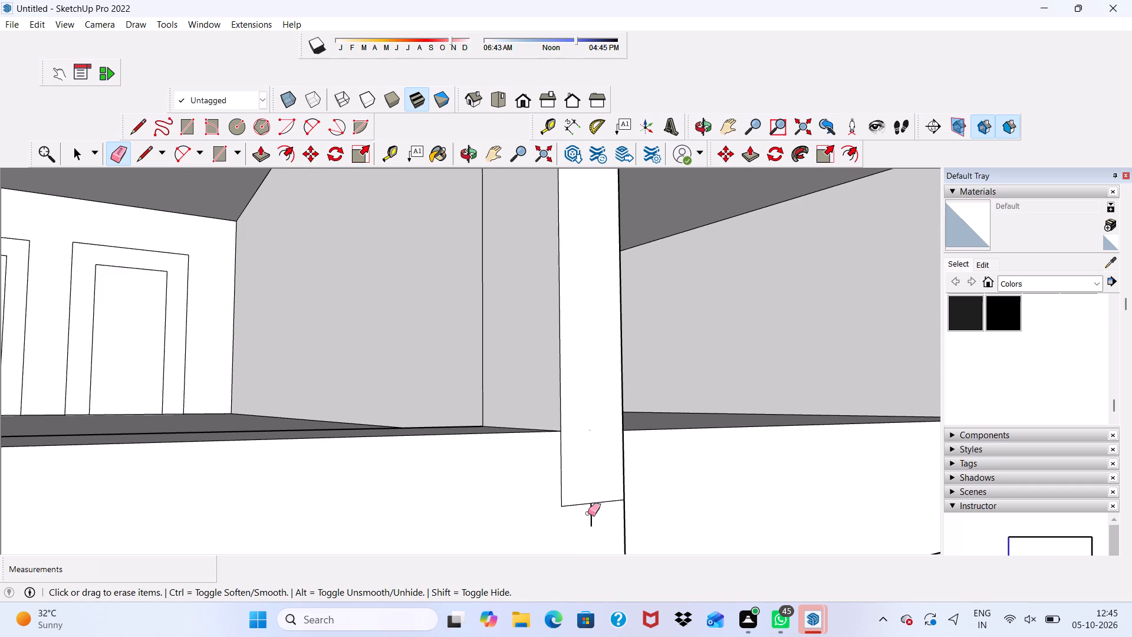
left_click_drag(589, 509, 622, 503)
left_click_drag(571, 497, 567, 514)
left_click(558, 491)
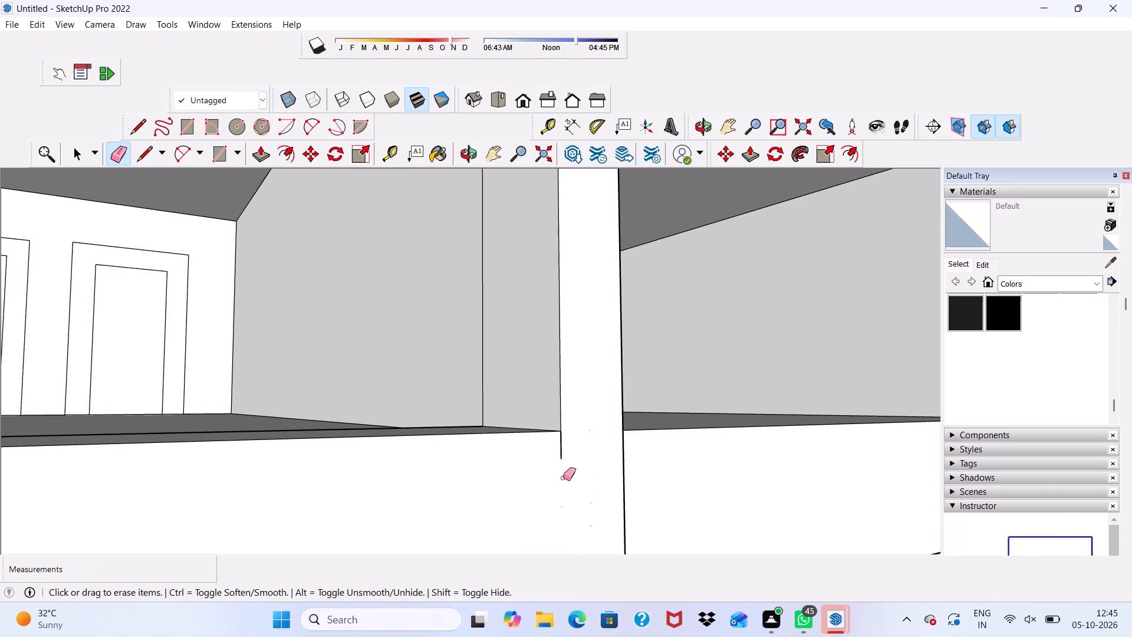
scroll(532, 450, "down", 1)
left_click_drag(545, 445, 561, 444)
scroll(565, 430, "down", 1)
scroll(561, 433, "up", 1)
scroll(560, 435, "down", 1)
scroll(560, 436, "up", 1)
scroll(560, 437, "down", 2)
middle_click_drag(585, 490, 562, 443)
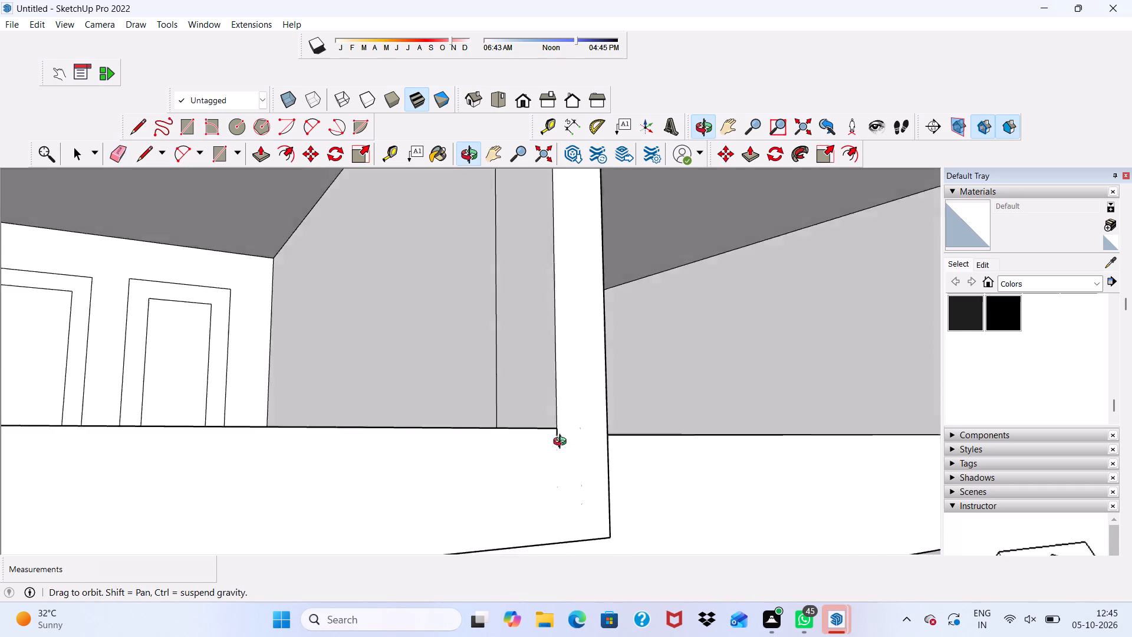
middle_click_drag(562, 443, 446, 423)
middle_click_drag(450, 426, 458, 428)
scroll(493, 426, "up", 10)
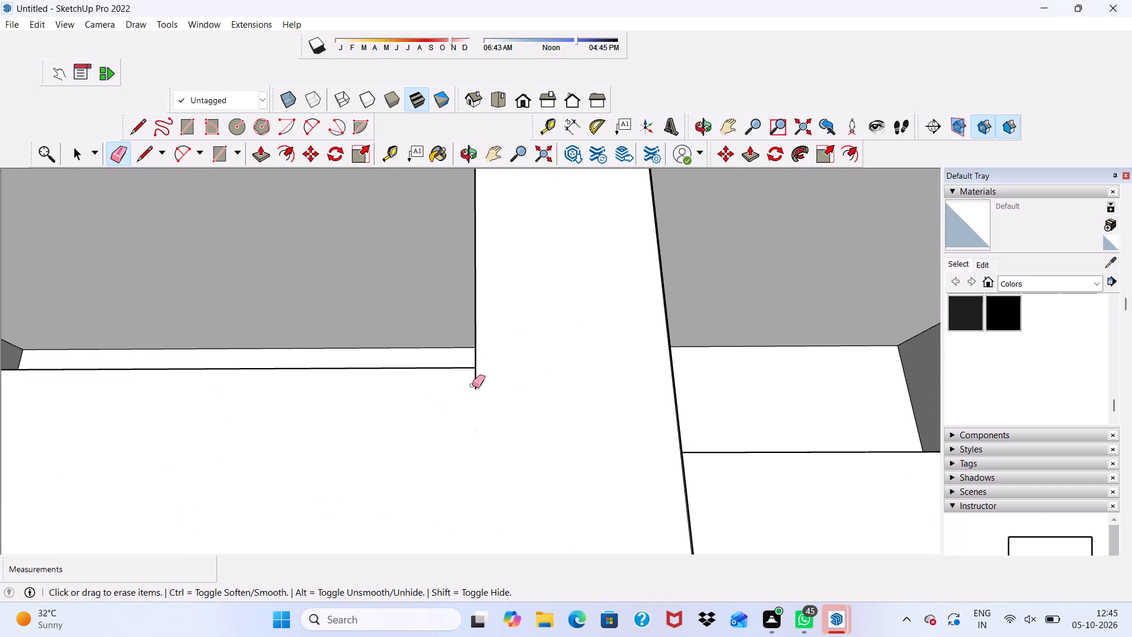
left_click(472, 385)
Erase the horizontal seams near the bottom and top of the right upright's outer side face.
scroll(460, 389, "down", 3)
scroll(448, 396, "up", 1)
scroll(448, 396, "down", 6)
scroll(450, 397, "up", 2)
scroll(451, 401, "down", 9)
scroll(565, 477, "up", 1)
scroll(604, 504, "down", 7)
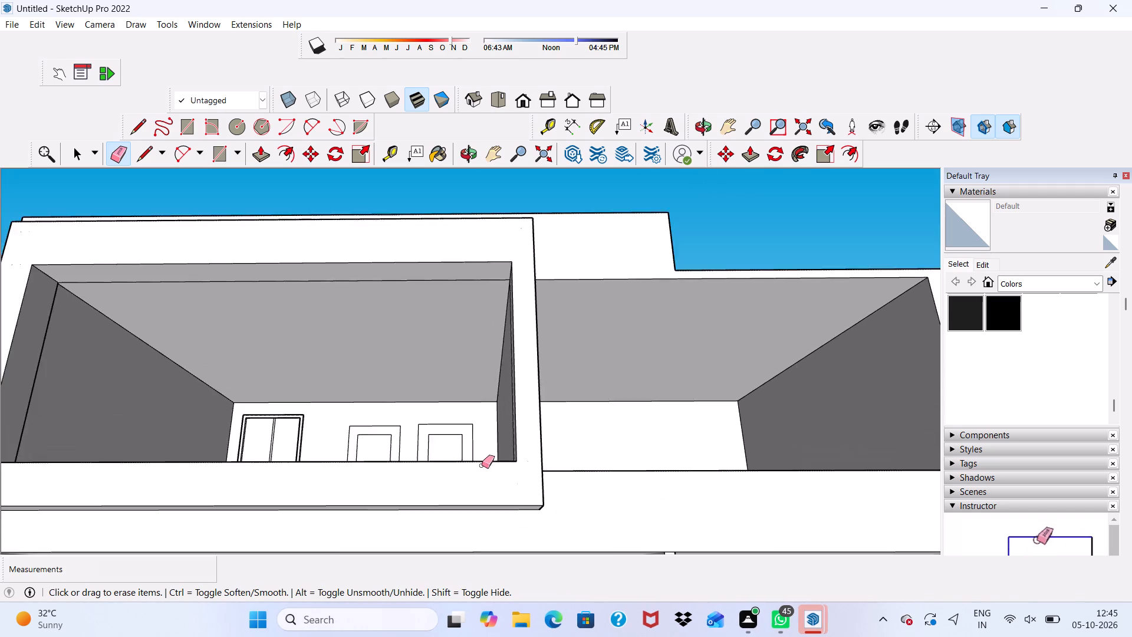
scroll(482, 465, "down", 2)
scroll(429, 448, "up", 1)
scroll(432, 449, "down", 2)
middle_click_drag(447, 454, 257, 513)
scroll(407, 505, "up", 9)
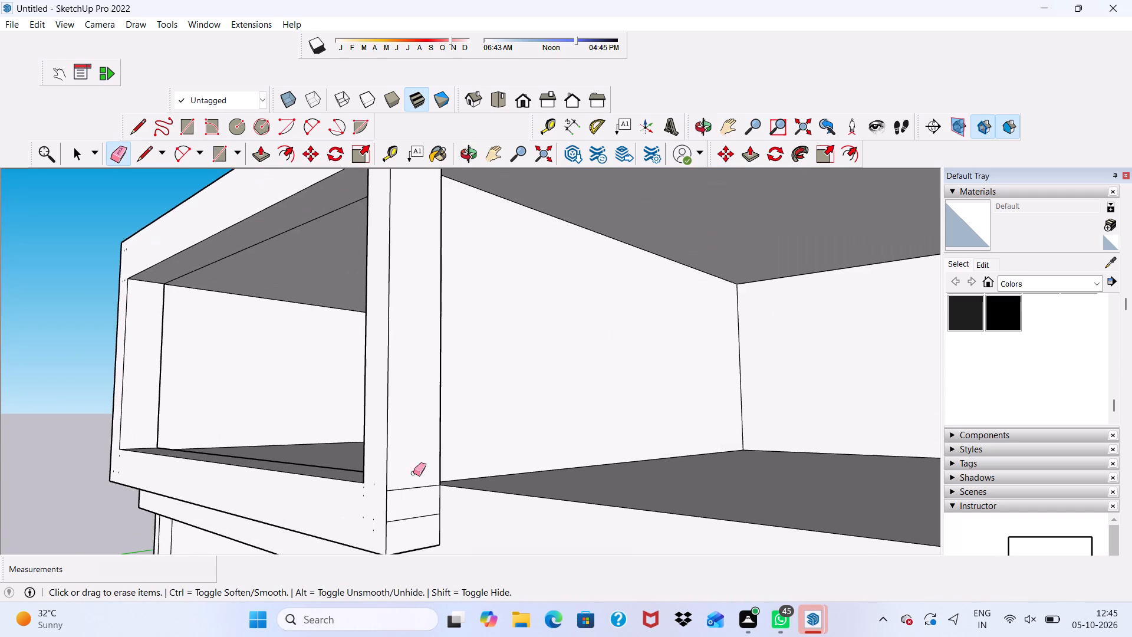
left_click_drag(420, 473, 412, 517)
scroll(383, 499, "down", 11)
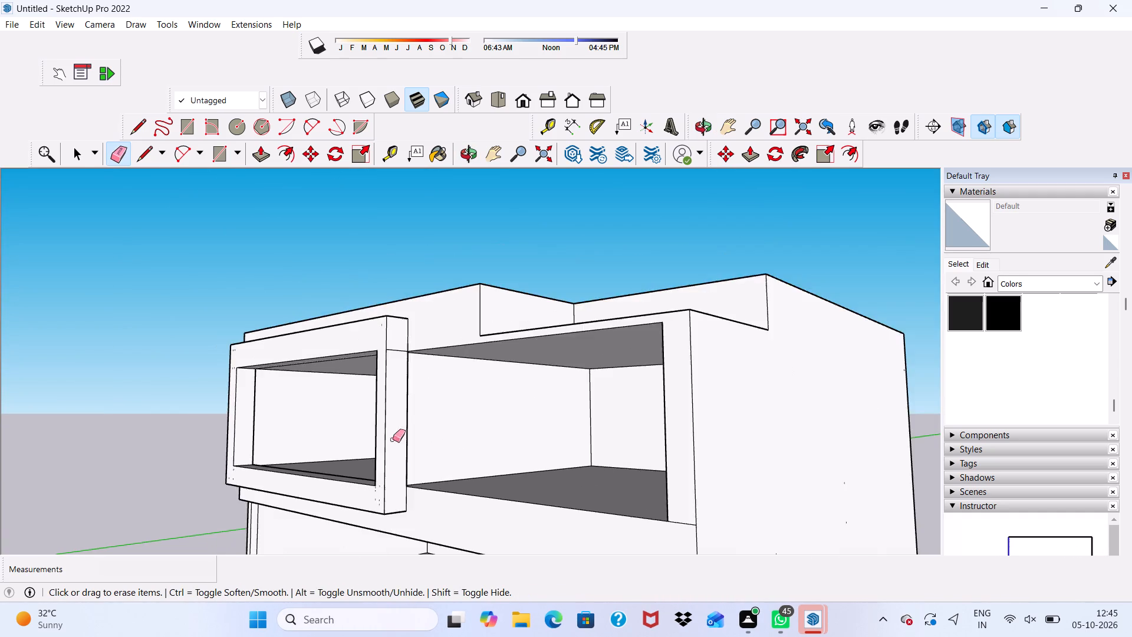
scroll(404, 338, "up", 6)
left_click_drag(381, 358, 397, 399)
Examine the cleaned balcony frame and the whole front elevation from below, straight on and further away.
scroll(282, 428, "down", 4)
middle_click_drag(304, 439, 495, 359)
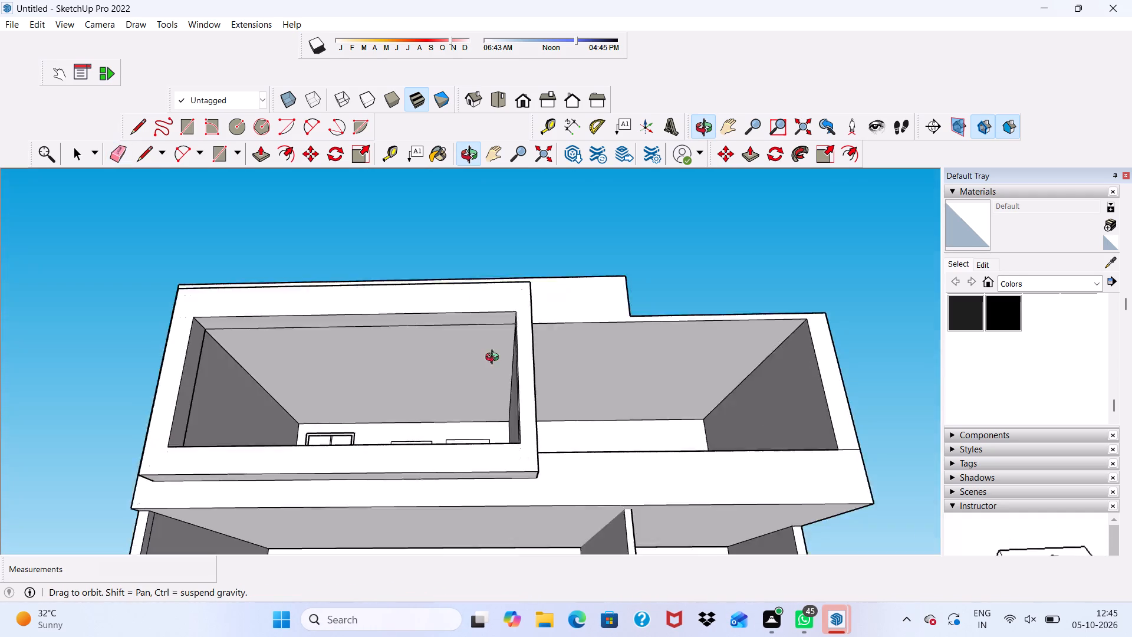
middle_click_drag(495, 359, 522, 387)
scroll(575, 416, "up", 5)
scroll(521, 400, "down", 8)
scroll(491, 372, "up", 1)
scroll(493, 374, "down", 3)
scroll(511, 363, "up", 1)
scroll(511, 377, "down", 2)
middle_click_drag(547, 382, 518, 454)
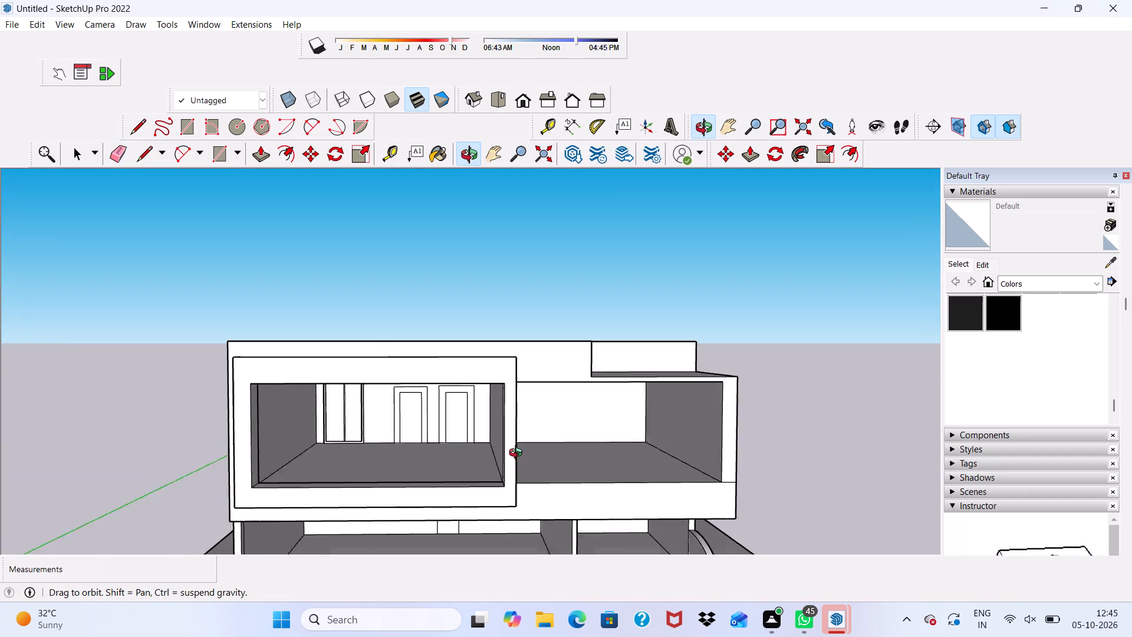
middle_click_drag(518, 454, 516, 448)
scroll(486, 382, "down", 2)
scroll(481, 404, "up", 2)
scroll(481, 409, "down", 6)
middle_click_drag(470, 434, 493, 405)
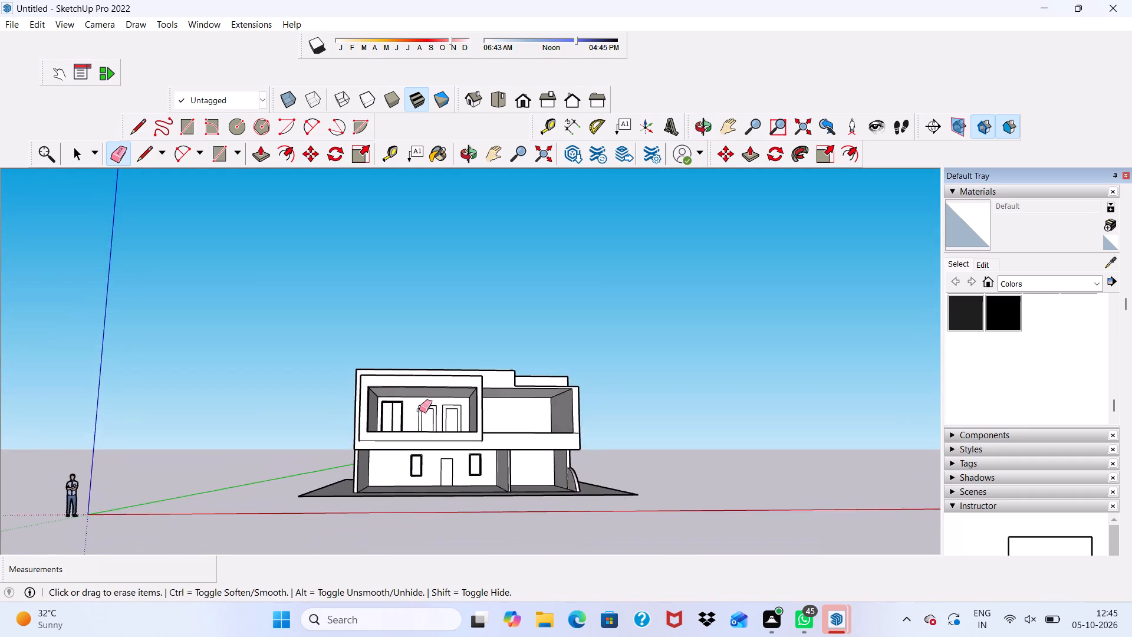
scroll(413, 402, "up", 6)
scroll(427, 334, "up", 4)
middle_click_drag(441, 402, 463, 350)
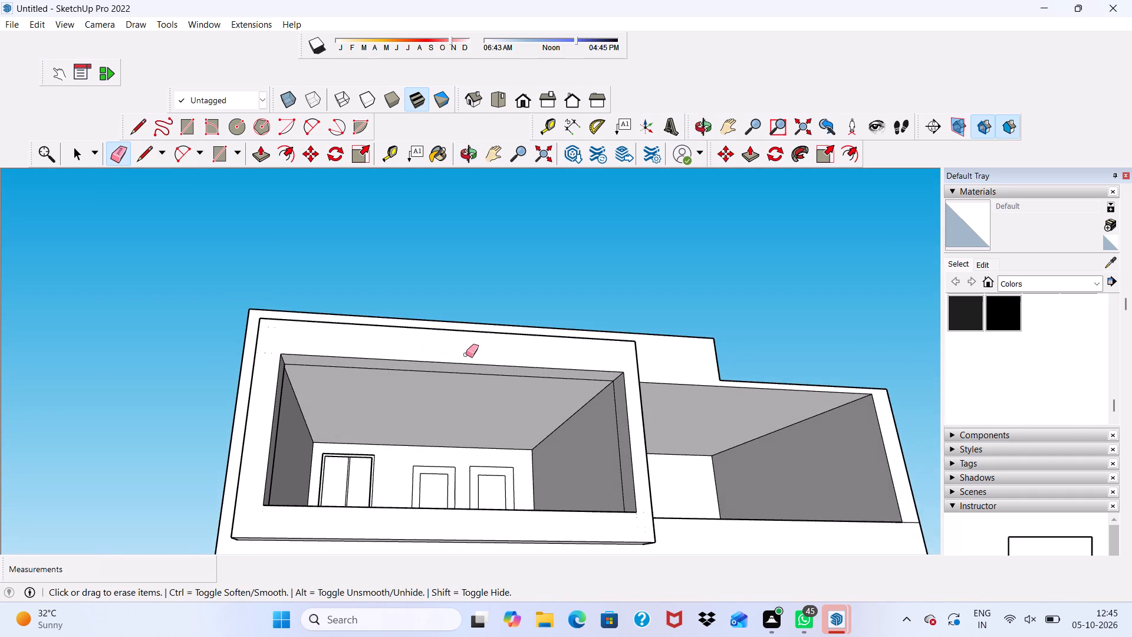
Erase the seam line running across the balcony ceiling behind the frame's top member.
scroll(472, 375, "up", 1)
left_click(462, 374)
Erase the vertical seam line on the balcony's right inner side wall.
scroll(466, 387, "down", 4)
middle_click_drag(486, 406, 557, 429)
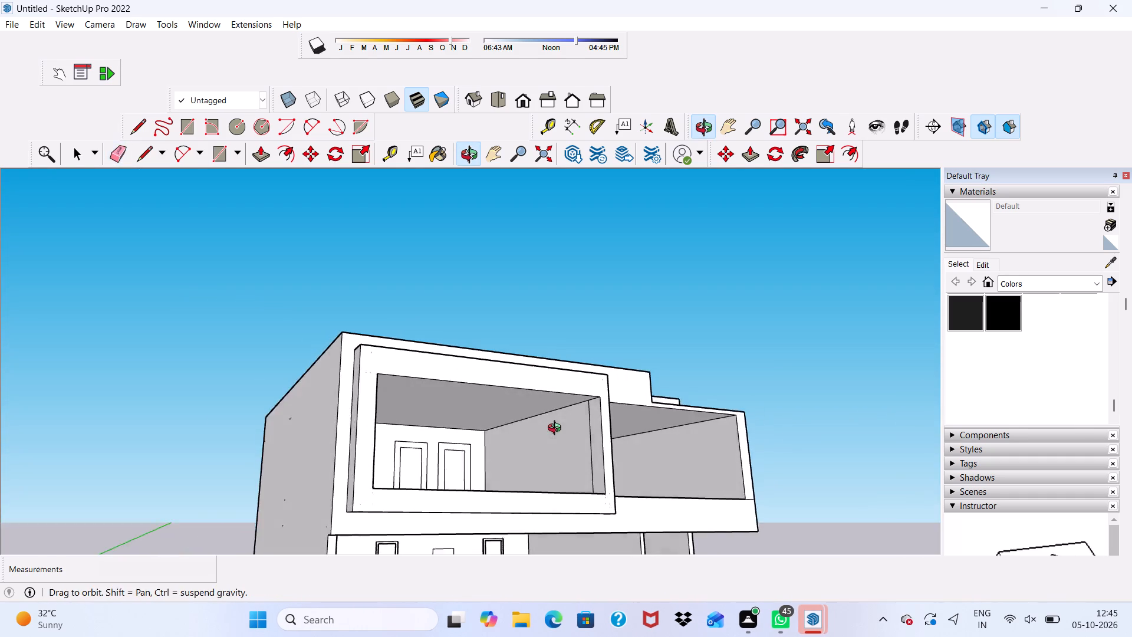
middle_click_drag(557, 429, 549, 415)
scroll(586, 417, "up", 4)
scroll(598, 418, "down", 3)
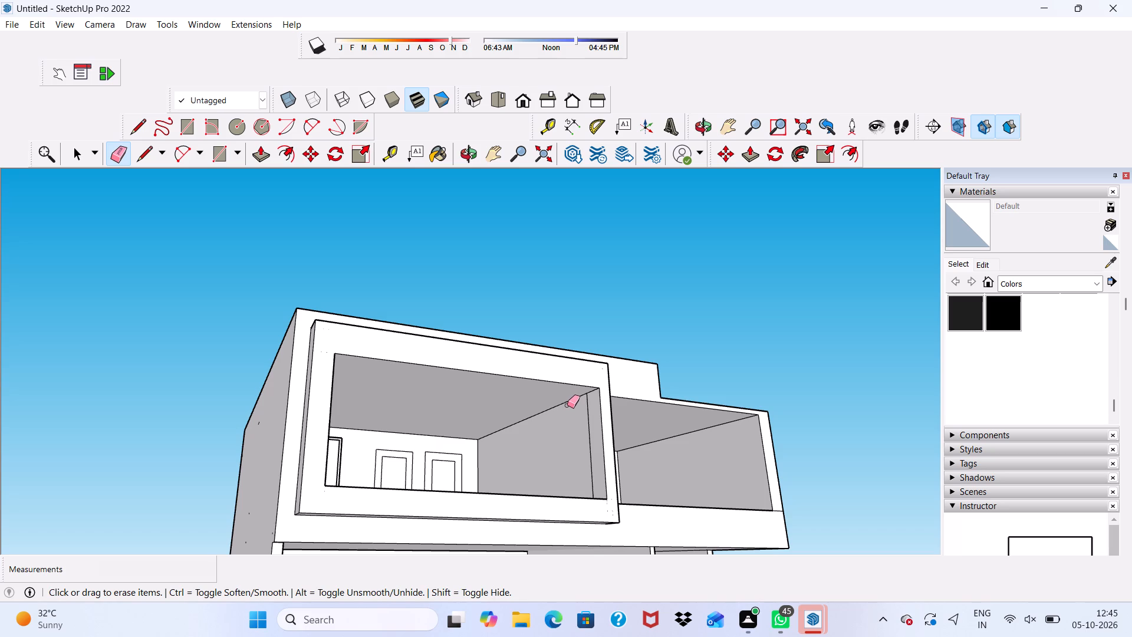
scroll(255, 538, "down", 3)
middle_click_drag(237, 544, 100, 532)
scroll(172, 495, "up", 4)
middle_click_drag(340, 475, 349, 472)
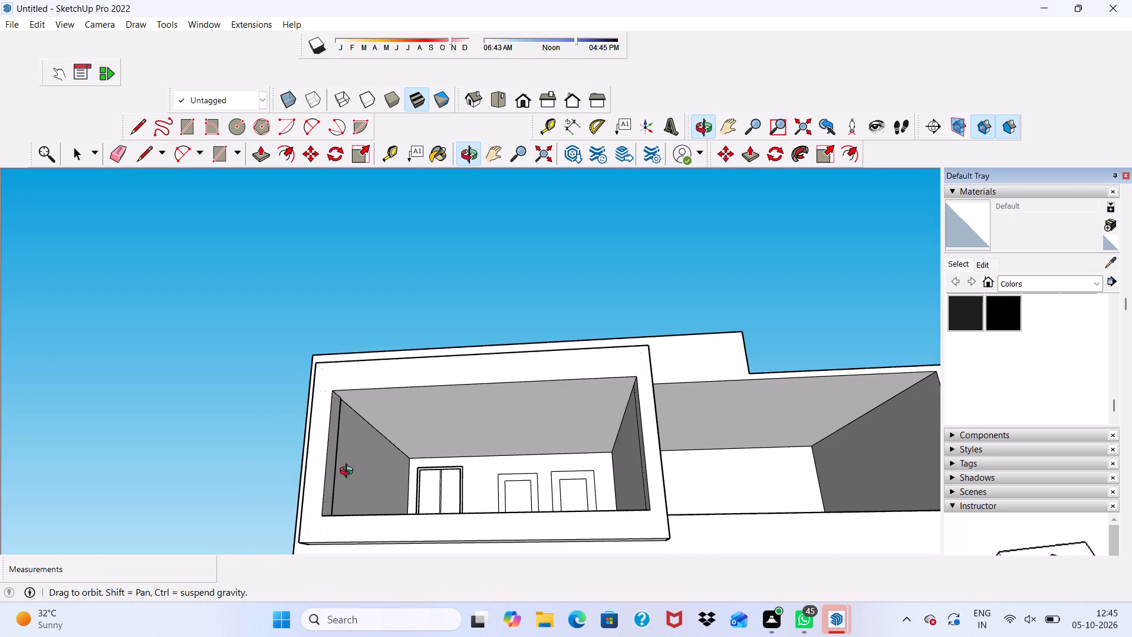
middle_click_drag(349, 472, 428, 477)
scroll(590, 445, "up", 4)
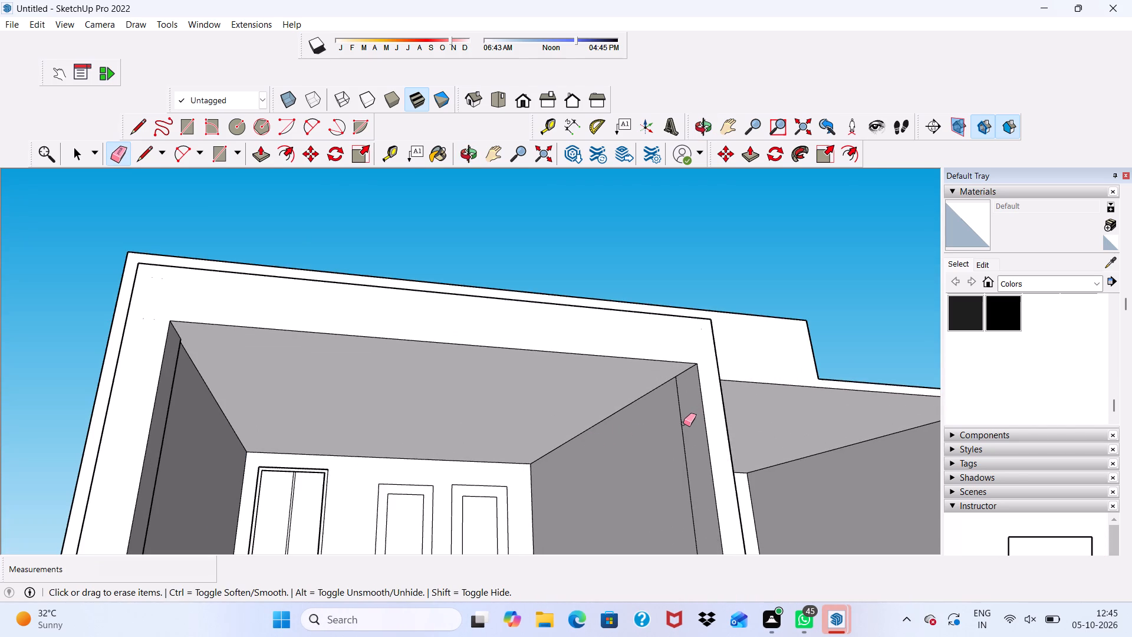
scroll(681, 426, "up", 3)
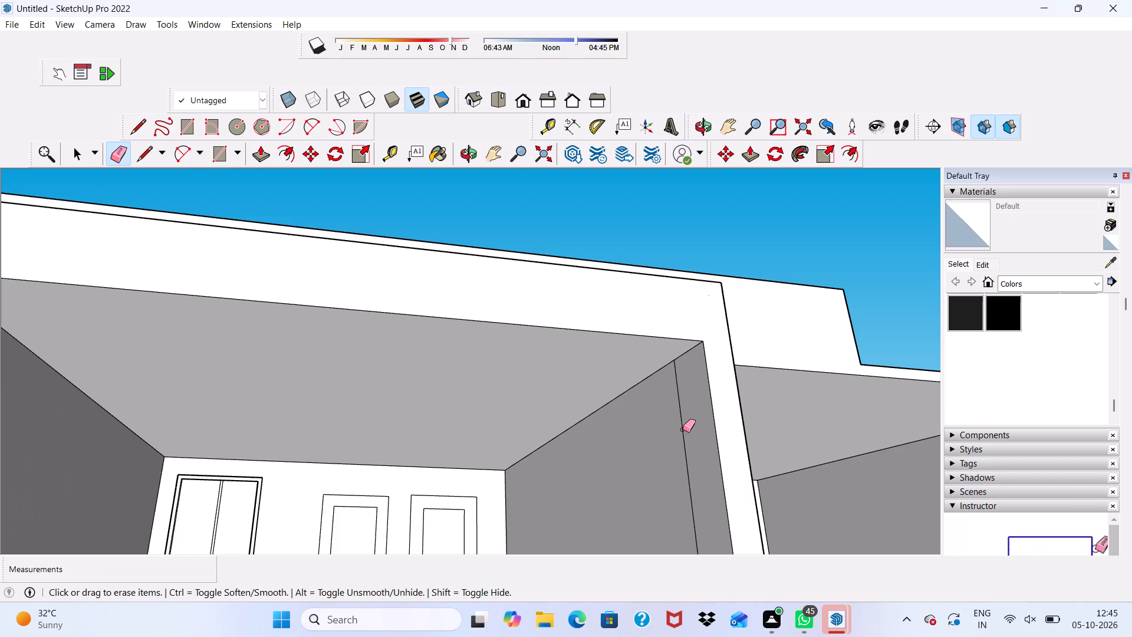
left_click(685, 428)
left_click(678, 433)
left_click(680, 428)
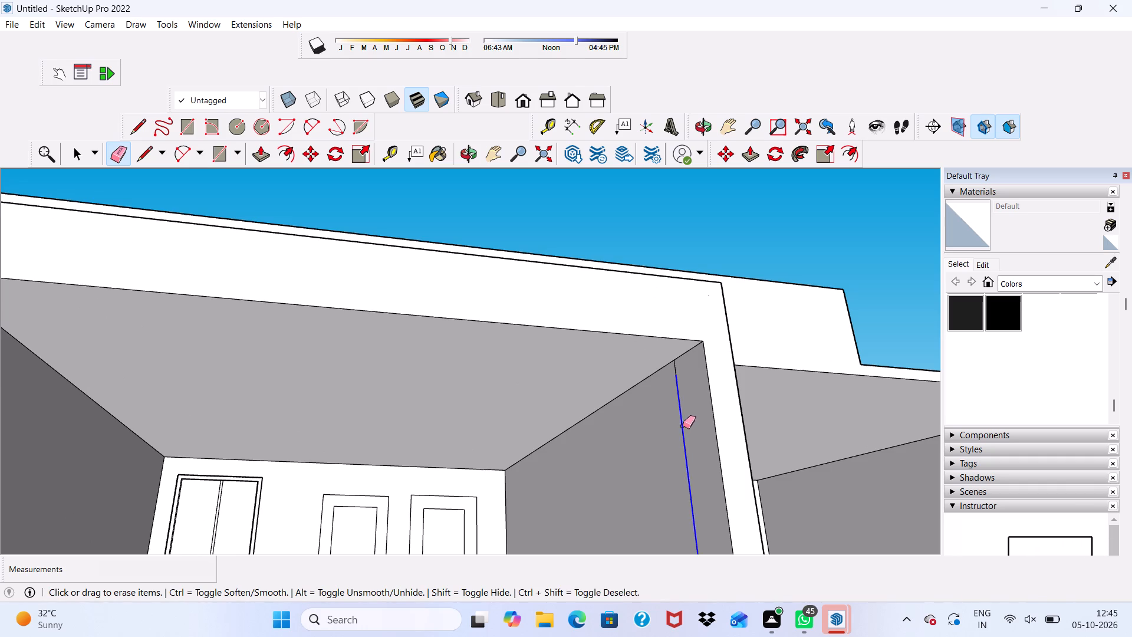
scroll(679, 407, "down", 6)
scroll(670, 385, "up", 11)
left_click_drag(685, 380, 689, 390)
Erase the short leftover stub at the base of the balcony's right inner side wall.
scroll(573, 399, "down", 4)
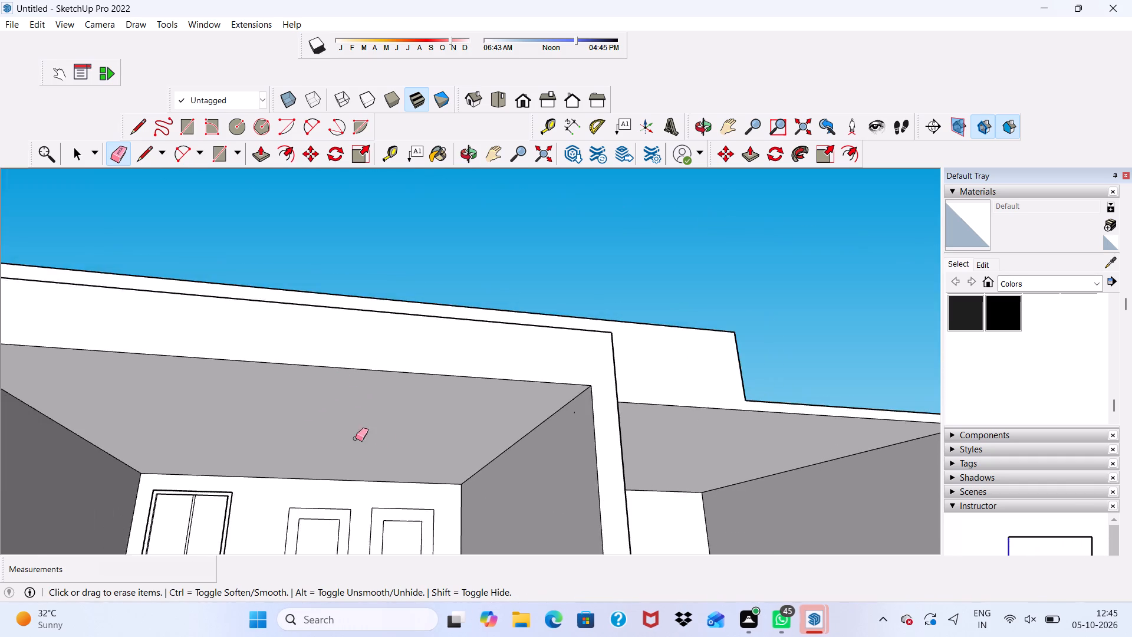
scroll(356, 438, "down", 7)
middle_click_drag(530, 369, 600, 450)
scroll(532, 471, "down", 6)
scroll(539, 518, "up", 10)
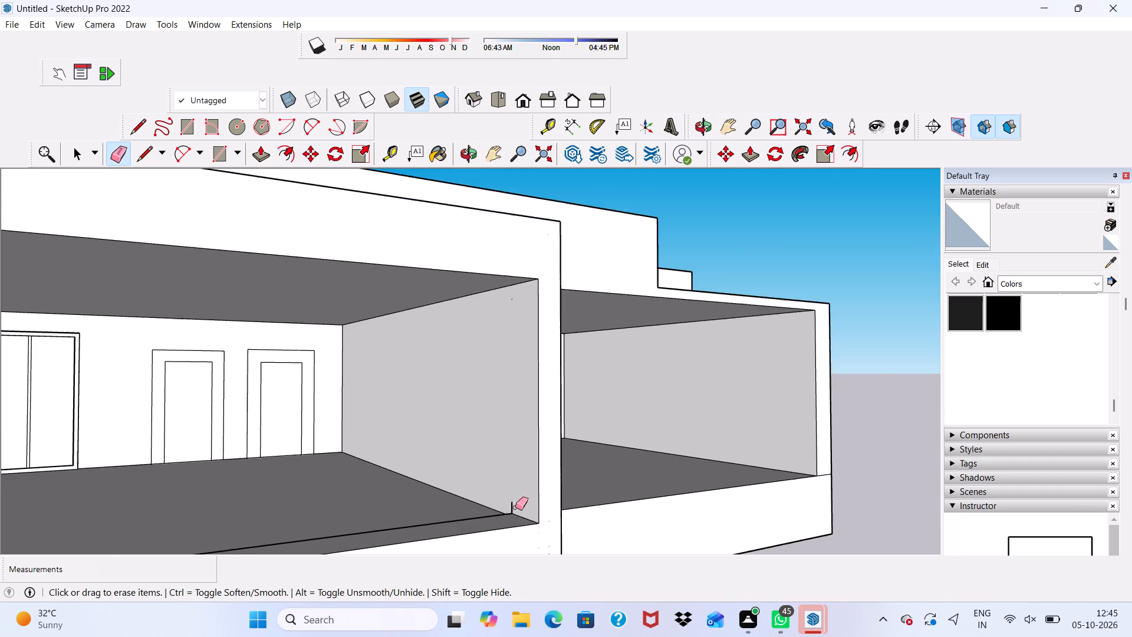
scroll(515, 507, "up", 6)
left_click(496, 517)
left_click(499, 511)
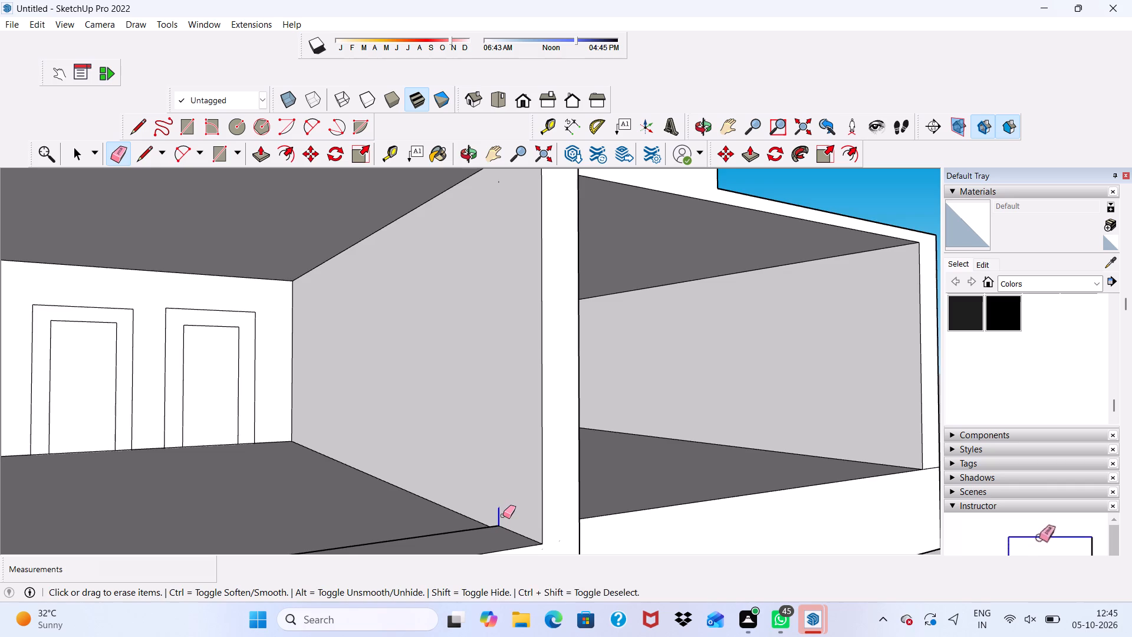
Examine the balcony interior, floor and left side wall for remaining seams, along with the roof and the outside of the frame.
scroll(472, 498, "down", 5)
middle_click_drag(470, 474, 226, 501)
middle_click(226, 502)
scroll(87, 504, "up", 5)
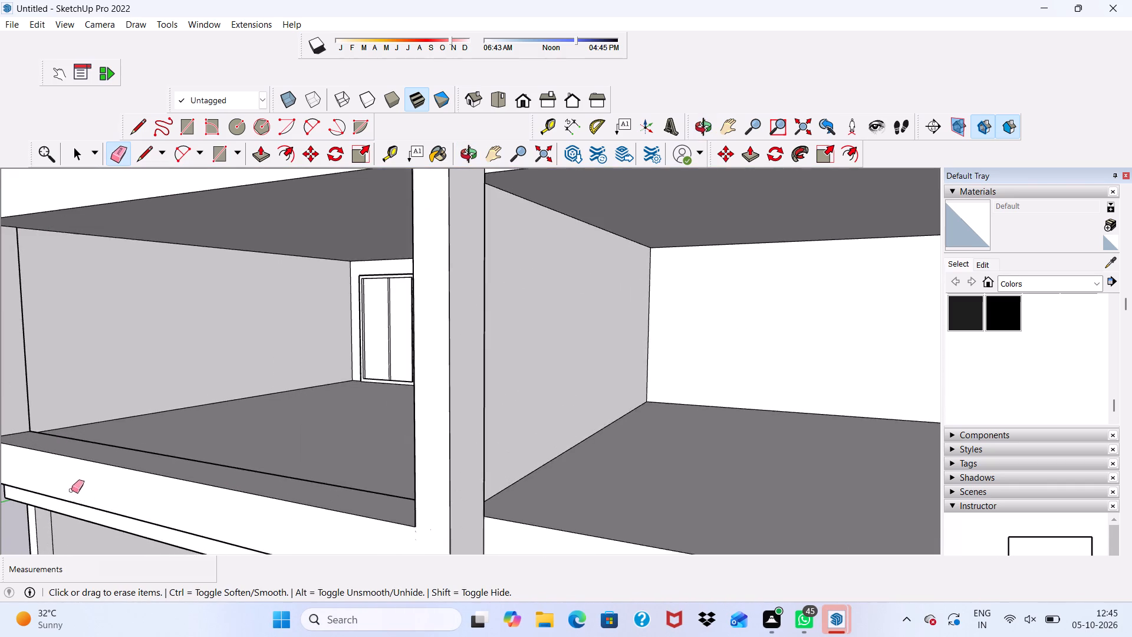
scroll(37, 441, "down", 2)
middle_click_drag(35, 437, 141, 454)
middle_click(141, 454)
scroll(146, 446, "up", 3)
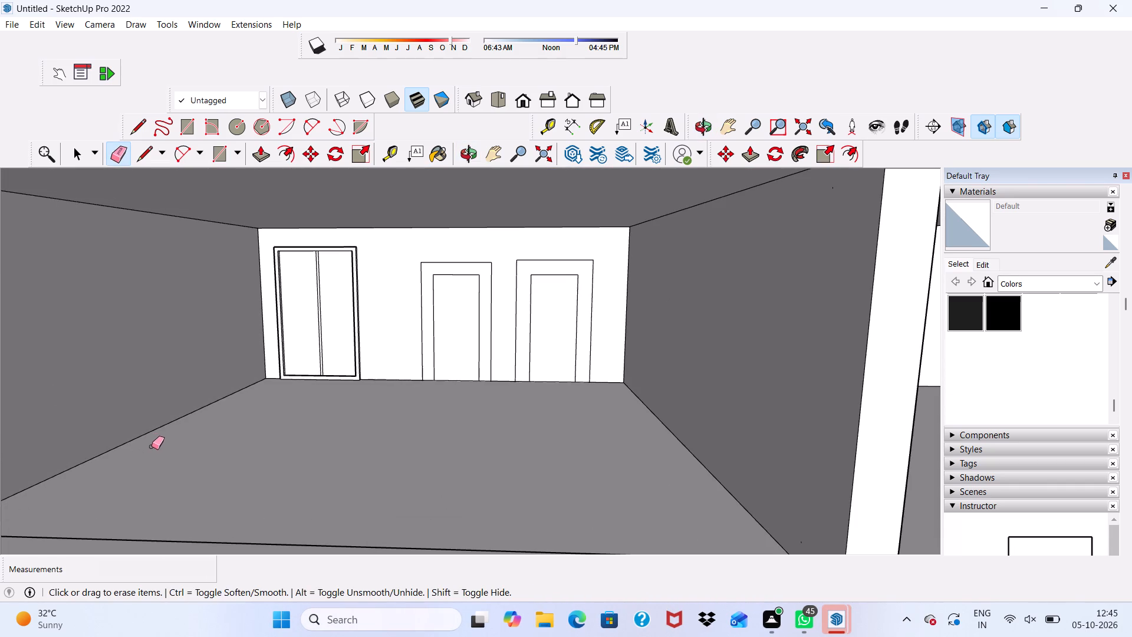
scroll(182, 438, "up", 5)
scroll(187, 438, "down", 3)
scroll(199, 441, "up", 1)
scroll(228, 441, "down", 6)
scroll(371, 351, "up", 1)
scroll(387, 336, "down", 8)
middle_click_drag(378, 383, 247, 465)
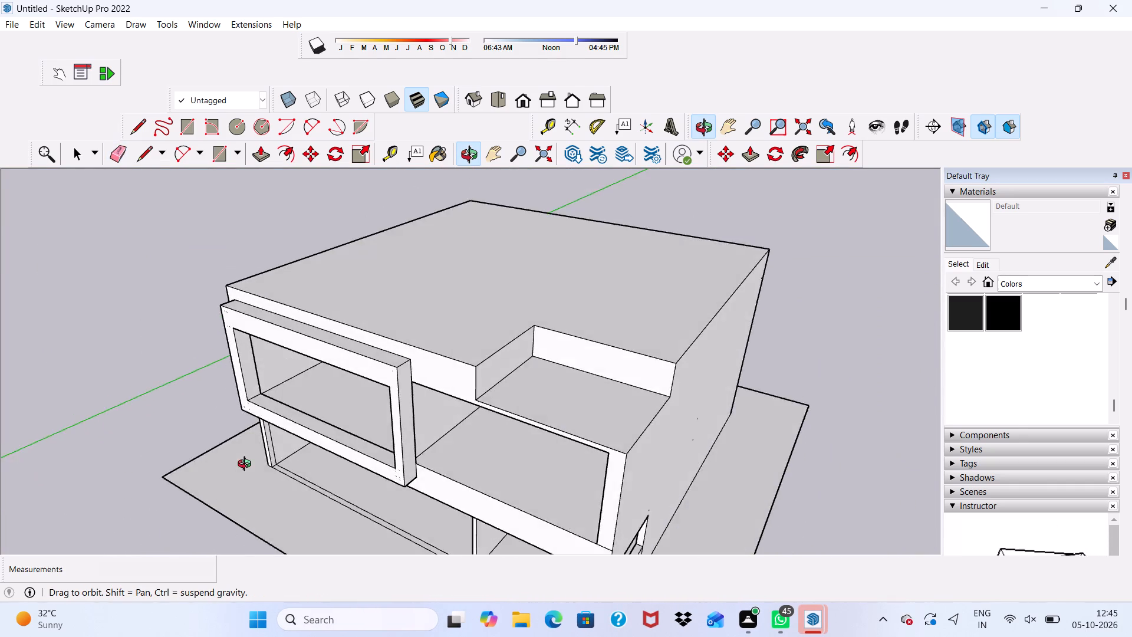
middle_click_drag(247, 465, 611, 454)
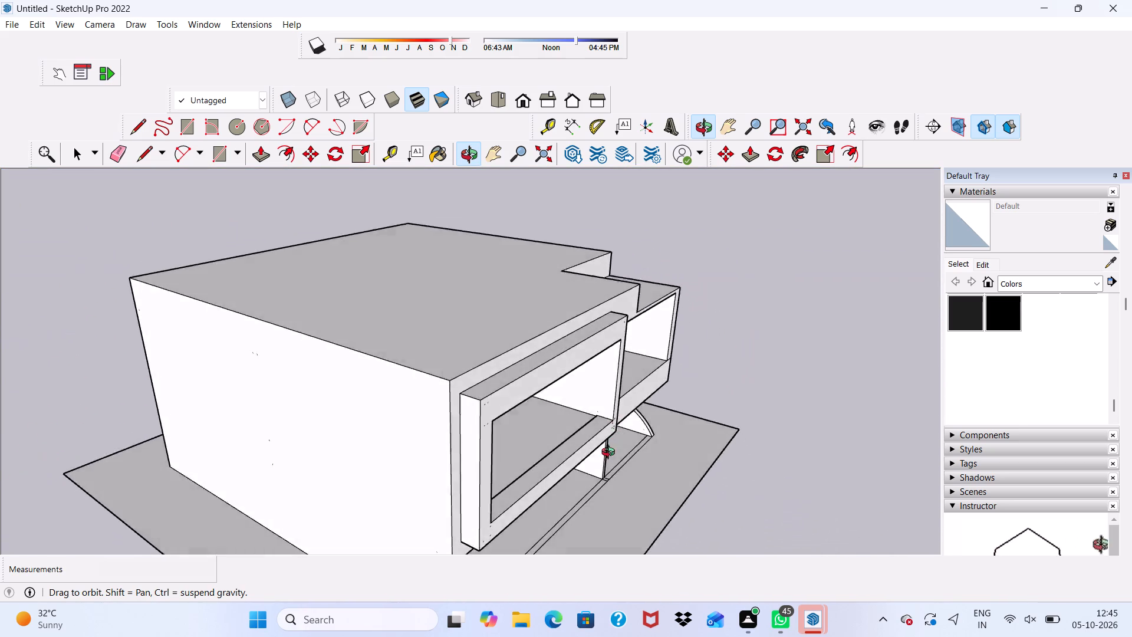
middle_click_drag(611, 454, 446, 274)
scroll(439, 340, "up", 4)
scroll(421, 356, "down", 15)
left_click_drag(499, 337, 450, 336)
key("space")
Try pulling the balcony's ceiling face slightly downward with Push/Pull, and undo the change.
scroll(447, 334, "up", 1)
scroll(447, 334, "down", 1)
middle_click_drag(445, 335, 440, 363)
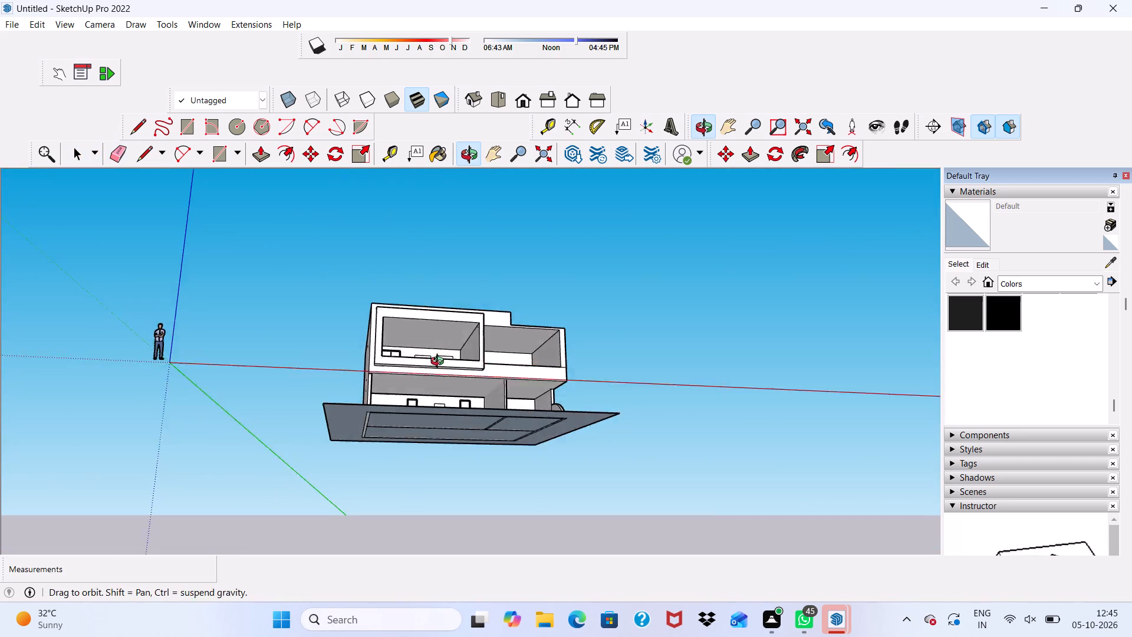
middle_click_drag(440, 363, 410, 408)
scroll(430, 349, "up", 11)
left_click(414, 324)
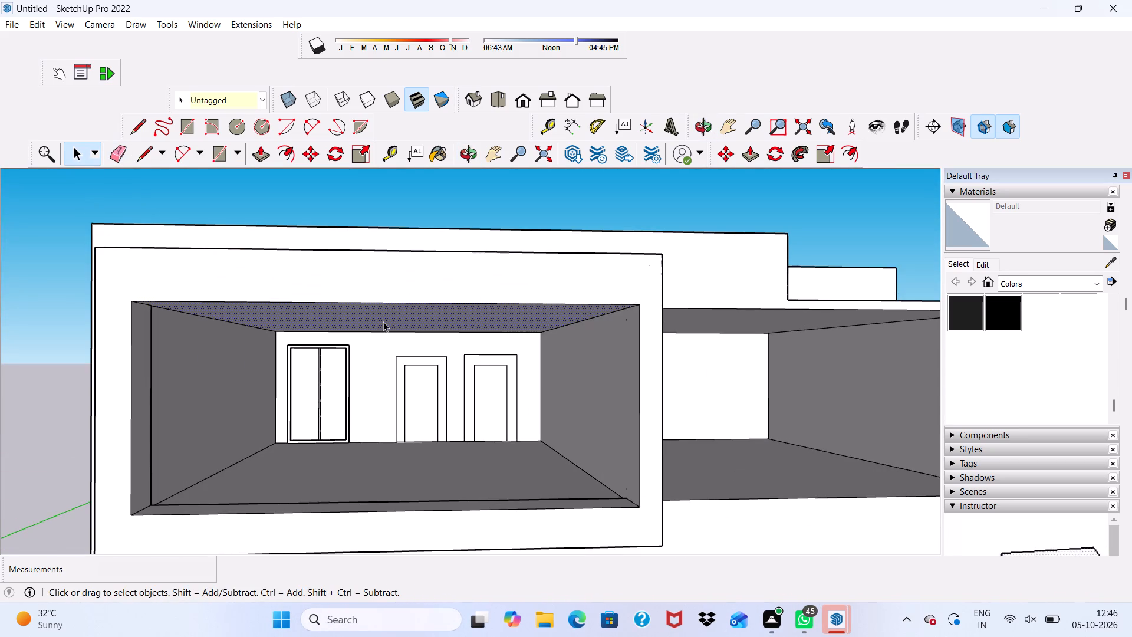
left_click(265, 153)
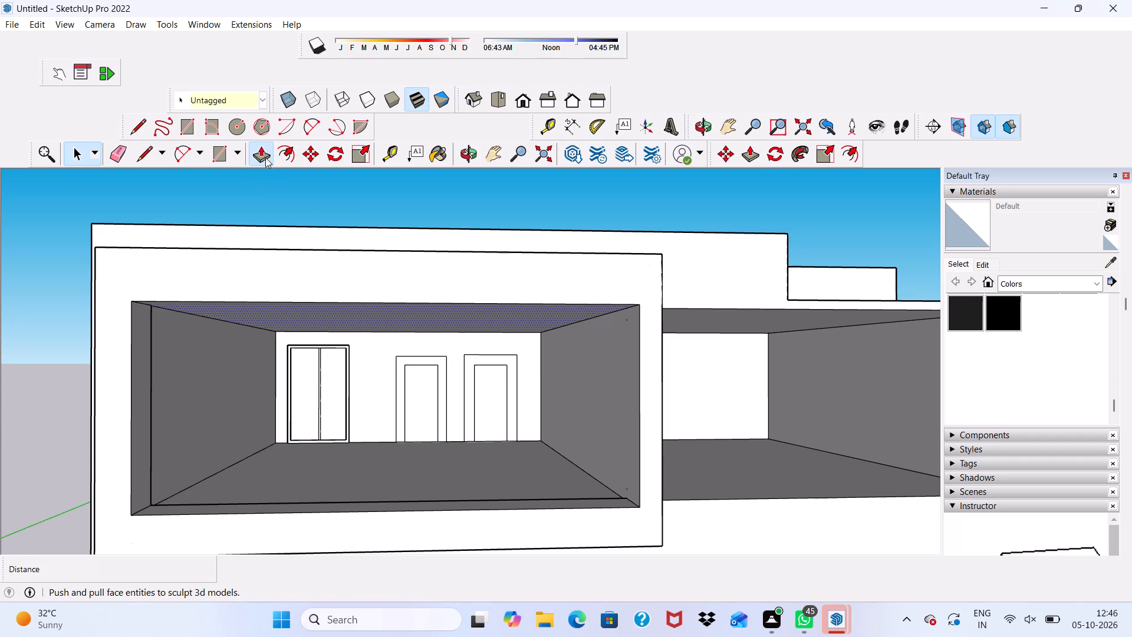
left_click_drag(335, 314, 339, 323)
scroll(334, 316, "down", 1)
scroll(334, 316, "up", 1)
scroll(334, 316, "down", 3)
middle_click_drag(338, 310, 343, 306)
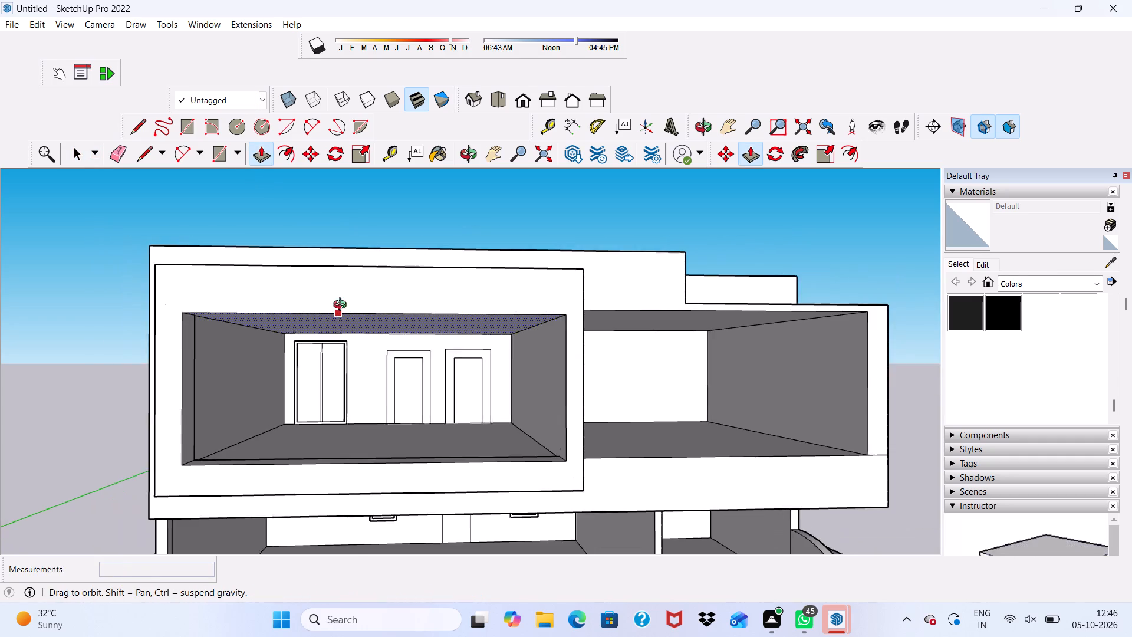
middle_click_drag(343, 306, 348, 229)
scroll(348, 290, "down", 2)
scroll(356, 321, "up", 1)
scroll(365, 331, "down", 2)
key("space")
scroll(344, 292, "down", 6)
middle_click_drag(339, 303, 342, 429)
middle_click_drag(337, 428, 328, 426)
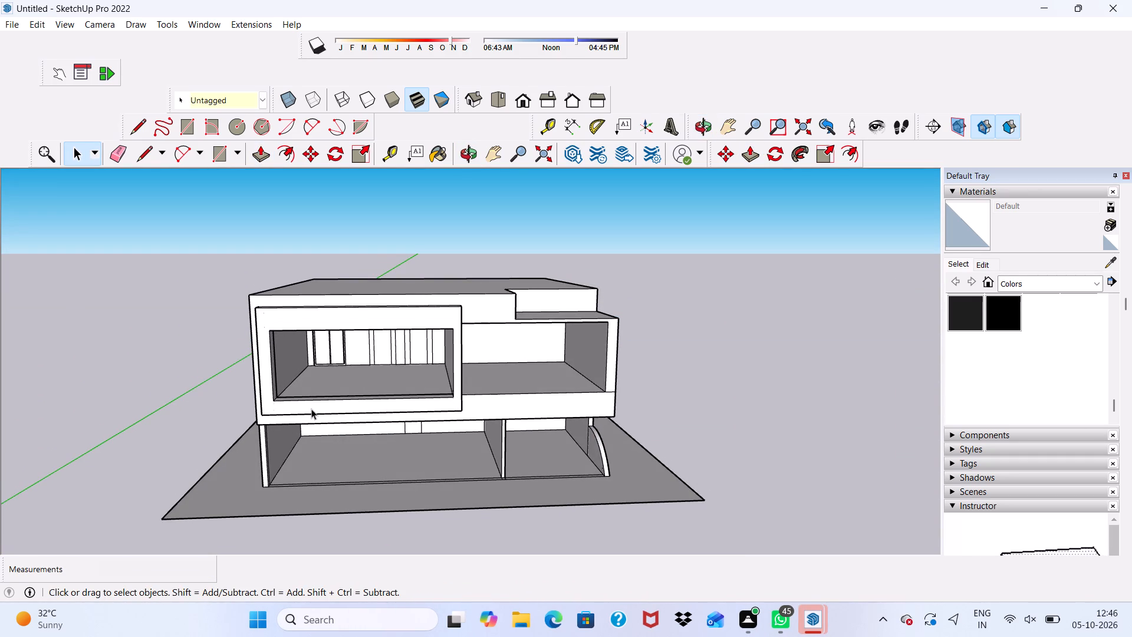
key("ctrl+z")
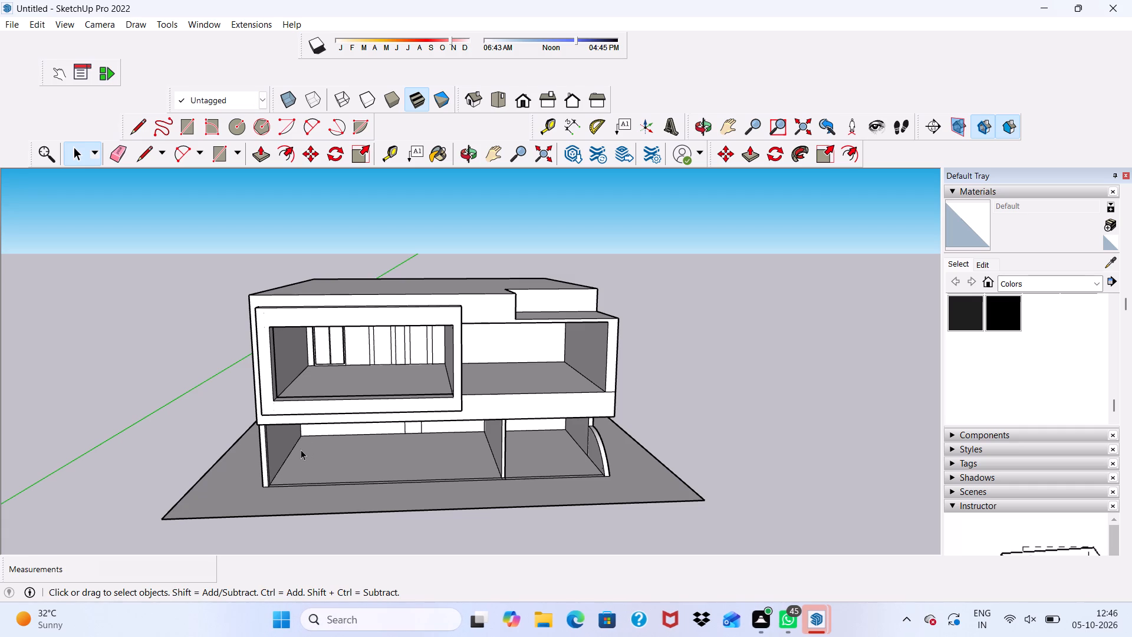
Push/Pull the balcony's right inner side face inward by 6 7/8" to thicken the frame's right upright.
scroll(231, 402, "up", 3)
scroll(417, 376, "down", 2)
middle_click_drag(478, 346, 523, 333)
scroll(523, 334, "up", 3)
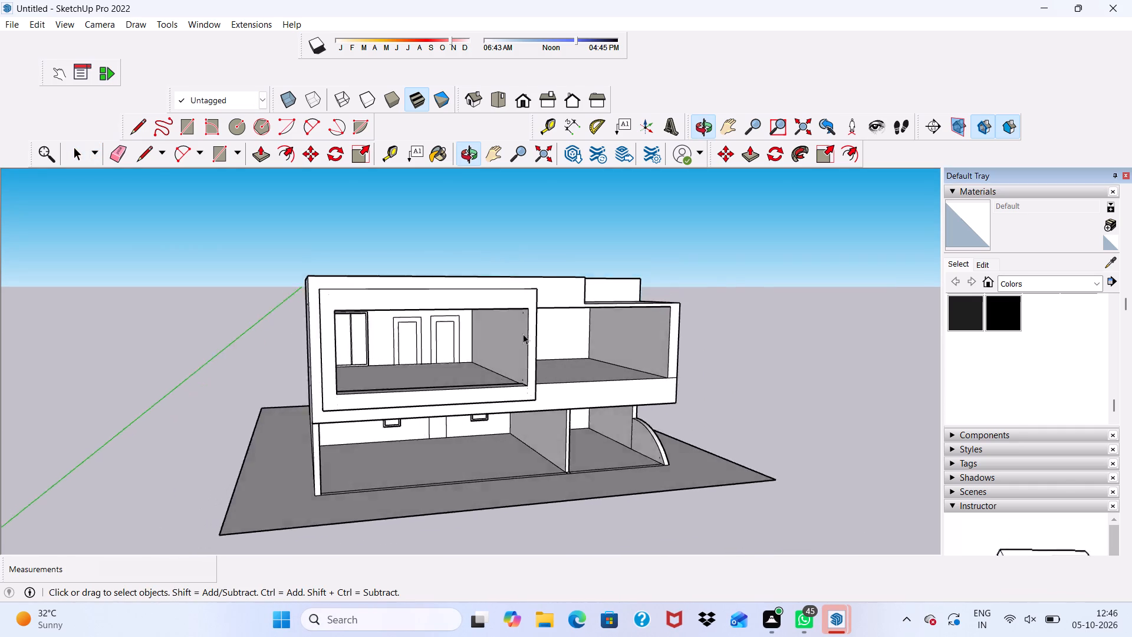
left_click(510, 336)
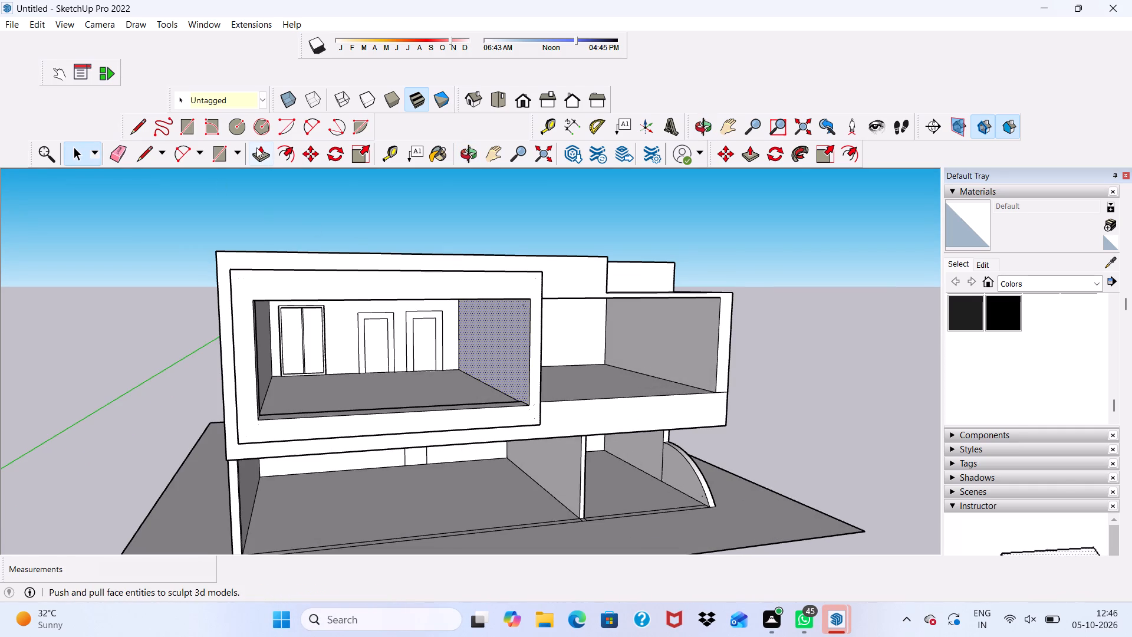
left_click(256, 147)
left_click_drag(506, 327, 498, 331)
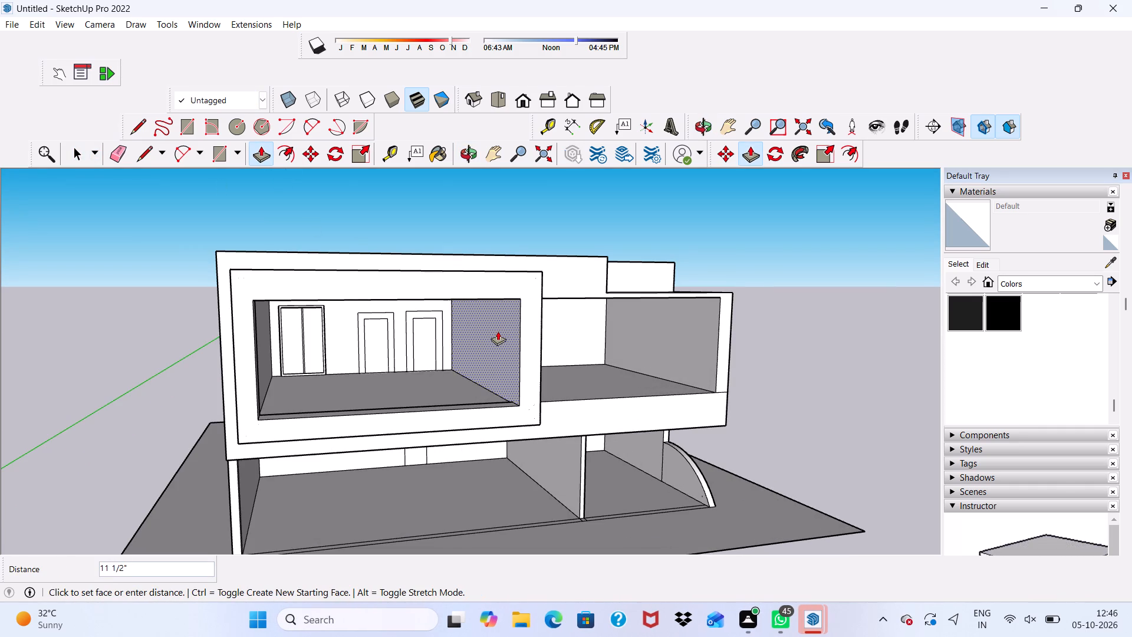
left_click_drag(498, 331, 501, 330)
scroll(493, 330, "down", 5)
middle_click_drag(490, 353, 337, 302)
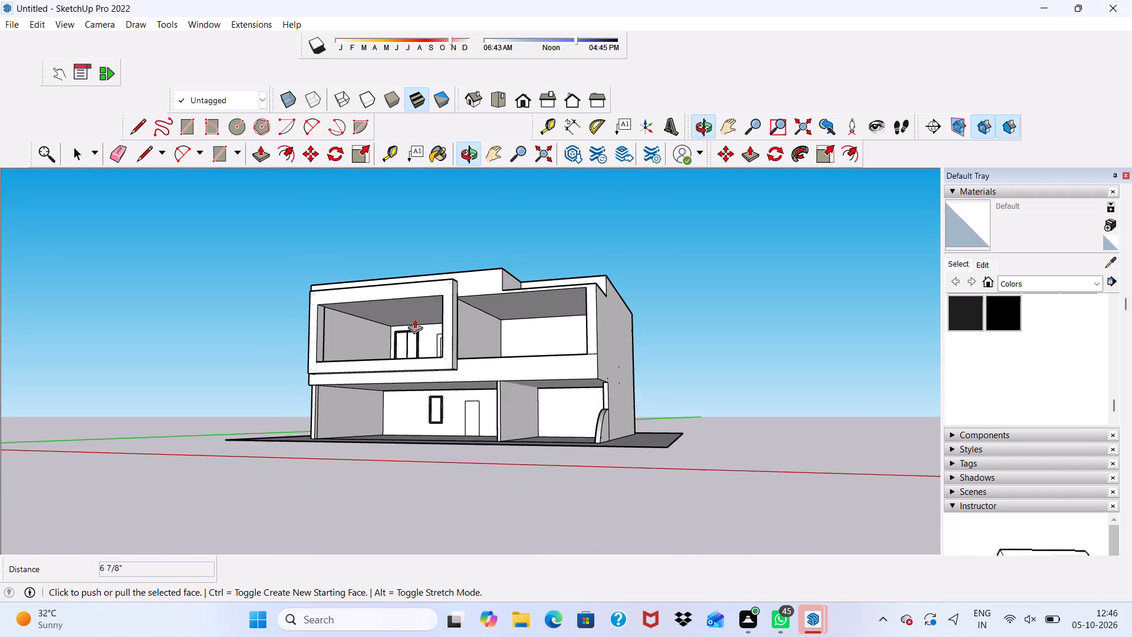
key("space")
middle_click(748, 304)
scroll(528, 387, "down", 3)
middle_click_drag(327, 400, 469, 389)
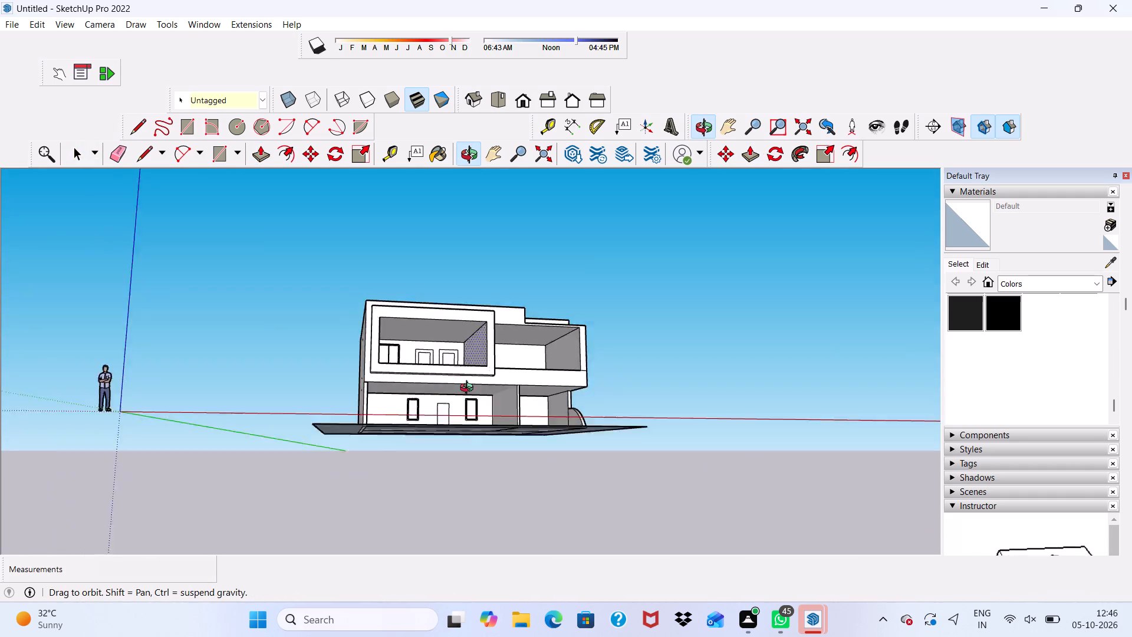
middle_click_drag(469, 389, 439, 422)
scroll(356, 432, "up", 1)
key("space")
left_click(259, 379)
Examine the balcony frame's member thicknesses and the slab edge below it from the front and from the left side.
scroll(450, 378, "up", 7)
middle_click_drag(450, 363, 480, 370)
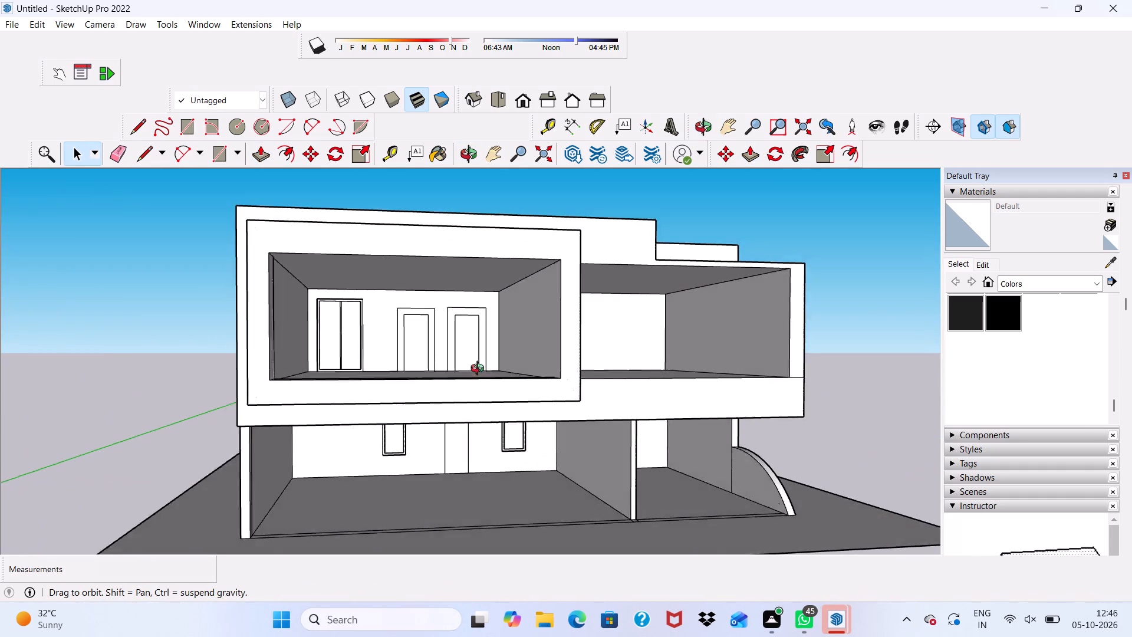
middle_click_drag(480, 370, 456, 377)
scroll(445, 381, "down", 6)
middle_click_drag(415, 426, 420, 389)
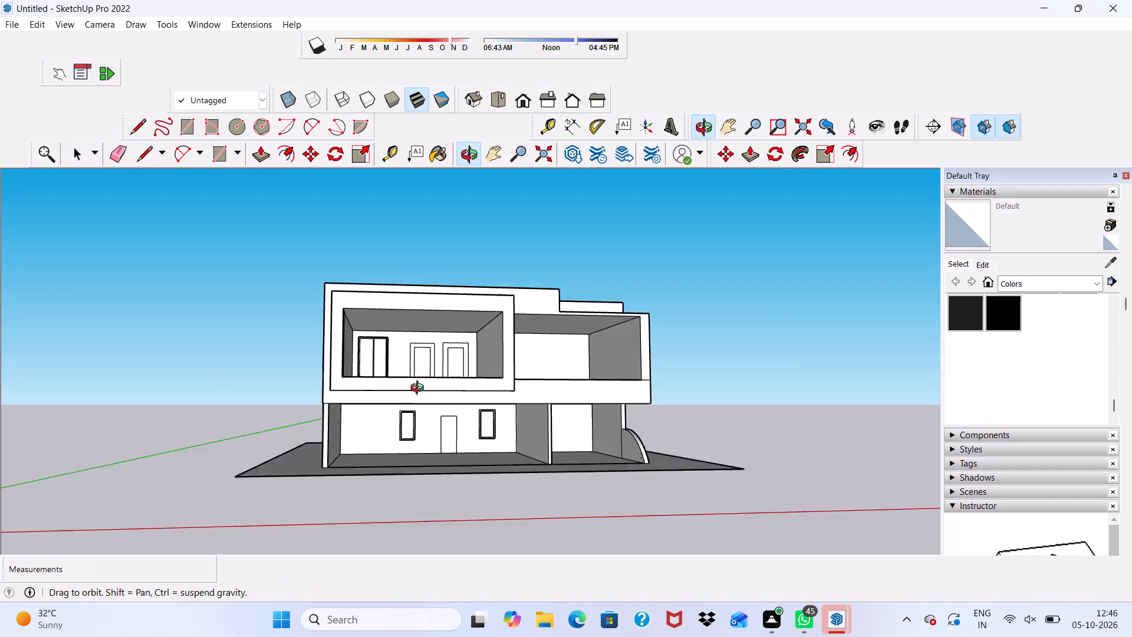
middle_click_drag(420, 389, 374, 395)
scroll(347, 389, "up", 5)
scroll(403, 370, "up", 1)
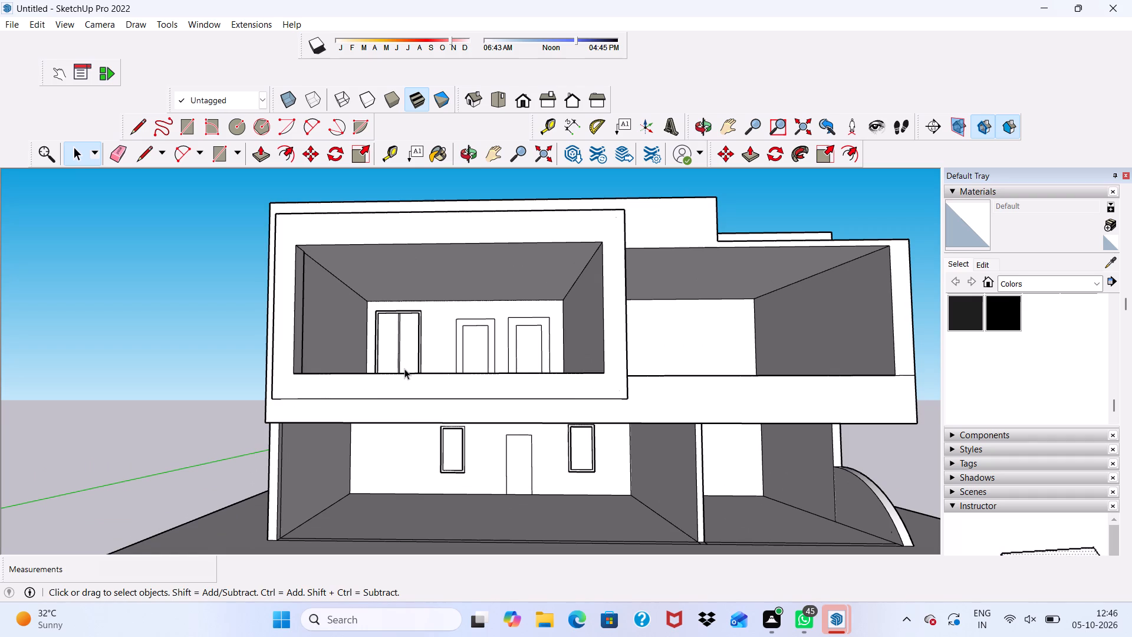
scroll(451, 367, "up", 4)
scroll(444, 357, "down", 2)
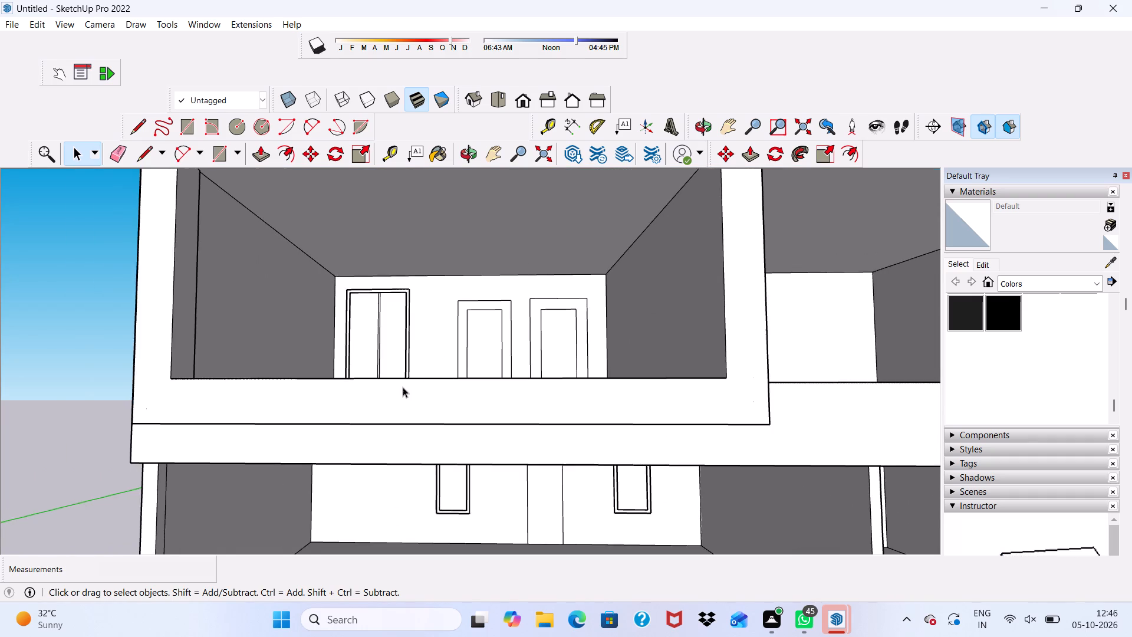
scroll(403, 387, "down", 3)
scroll(387, 377, "up", 2)
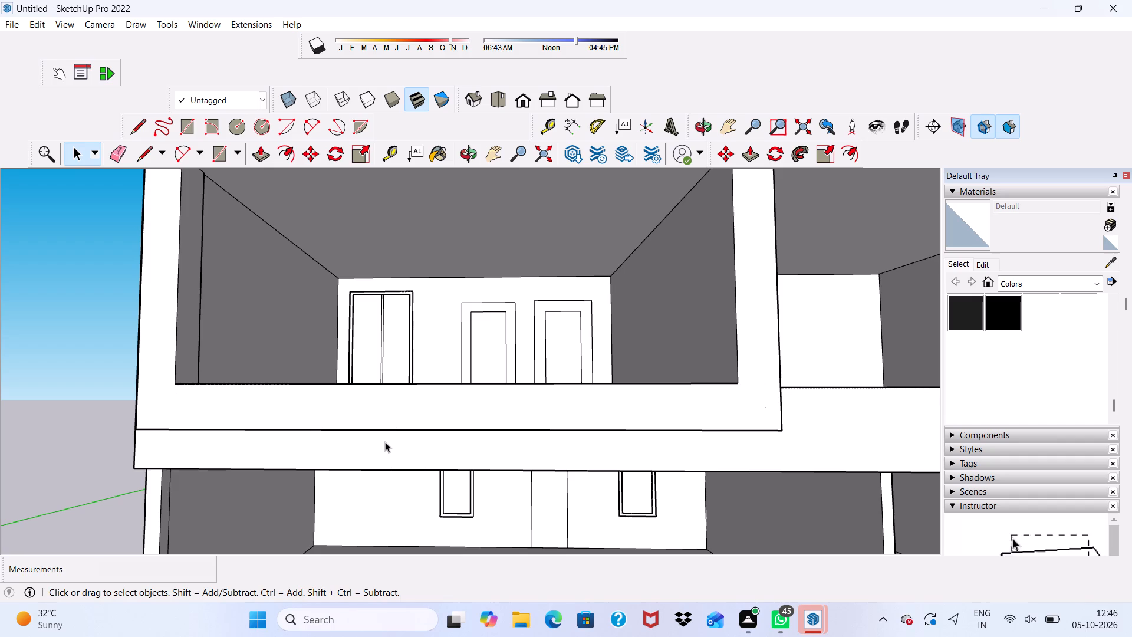
scroll(396, 445, "down", 1)
scroll(396, 445, "up", 1)
scroll(395, 445, "down", 2)
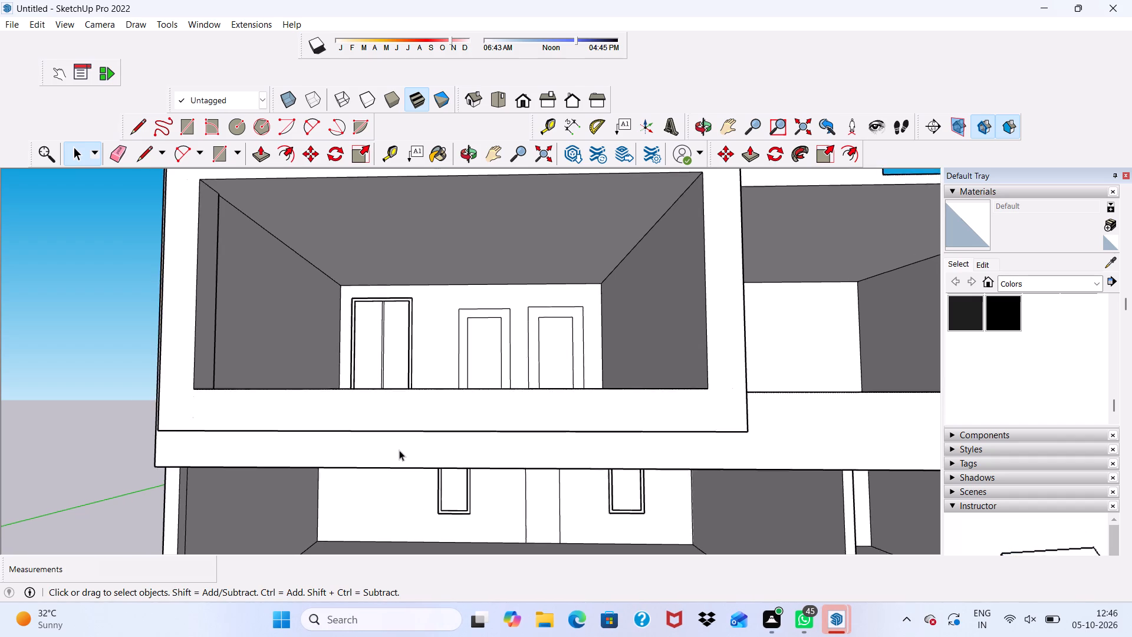
scroll(399, 450, "down", 3)
scroll(347, 478, "up", 1)
scroll(343, 483, "down", 1)
scroll(335, 494, "up", 1)
scroll(193, 502, "up", 6)
scroll(319, 458, "down", 4)
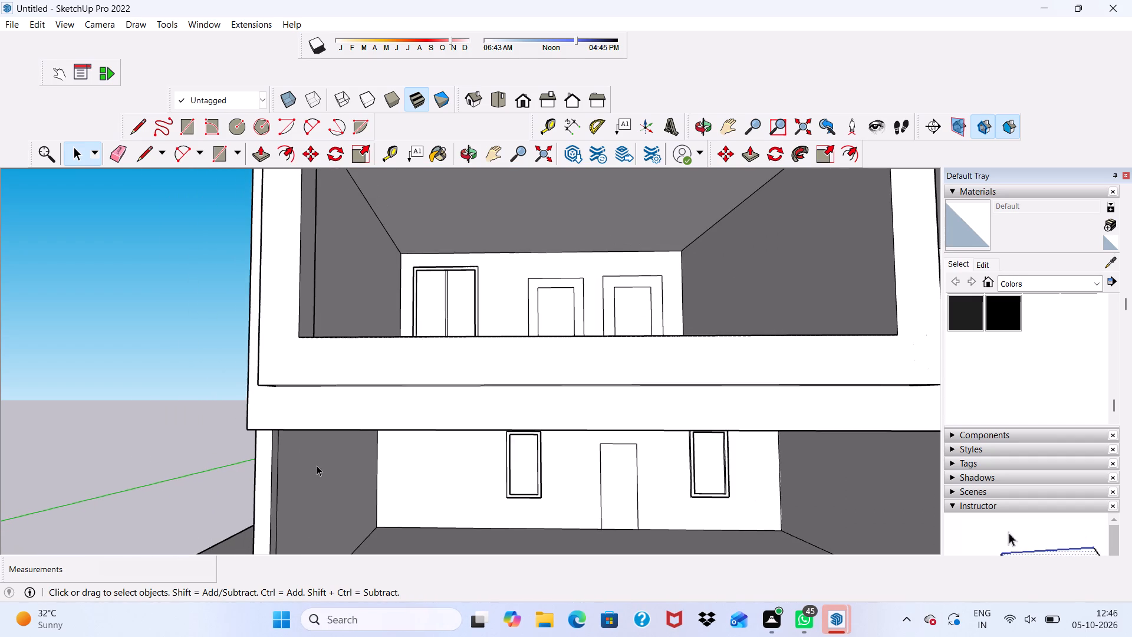
scroll(301, 482, "down", 4)
scroll(153, 536, "down", 6)
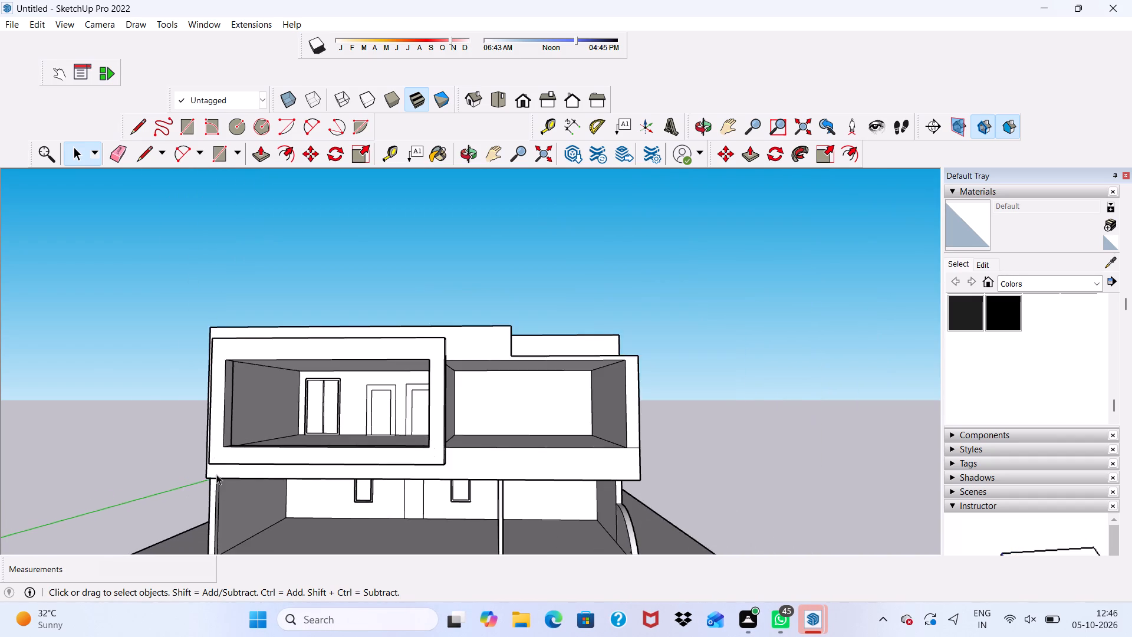
middle_click_drag(209, 466, 203, 482)
scroll(303, 487, "up", 3)
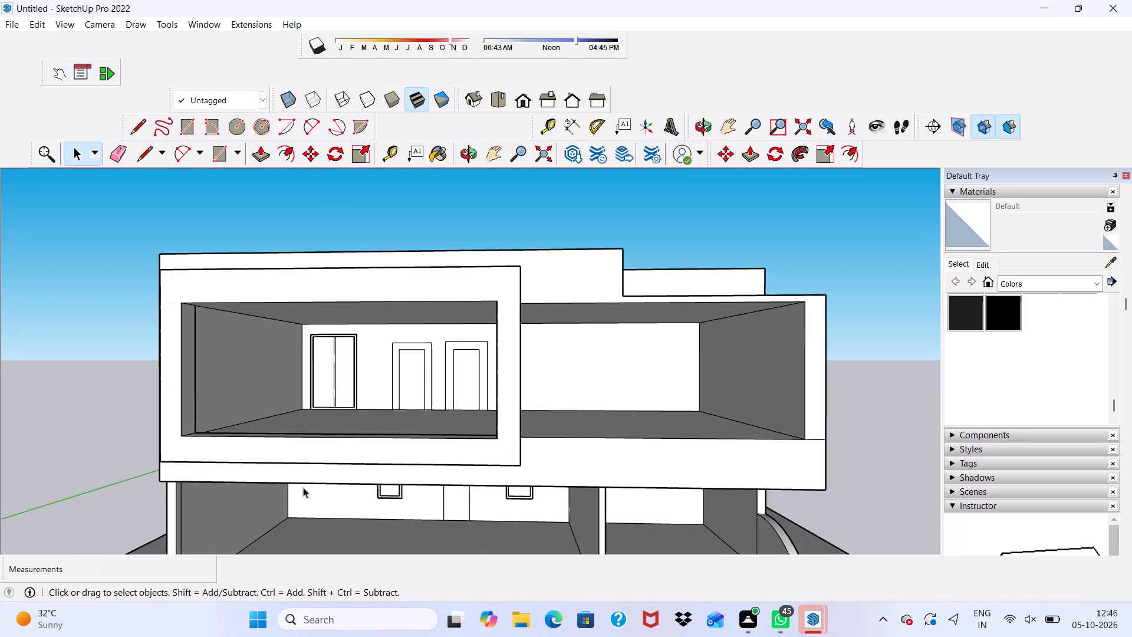
middle_click_drag(308, 467, 521, 436)
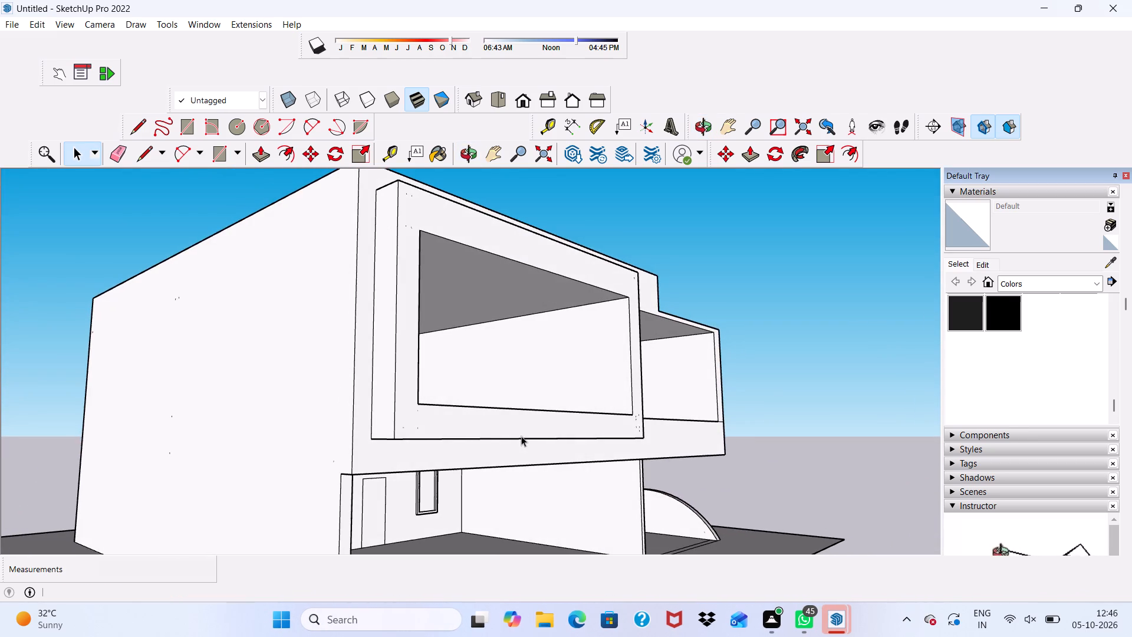
scroll(488, 383, "down", 5)
middle_click_drag(484, 389, 385, 434)
scroll(181, 247, "up", 4)
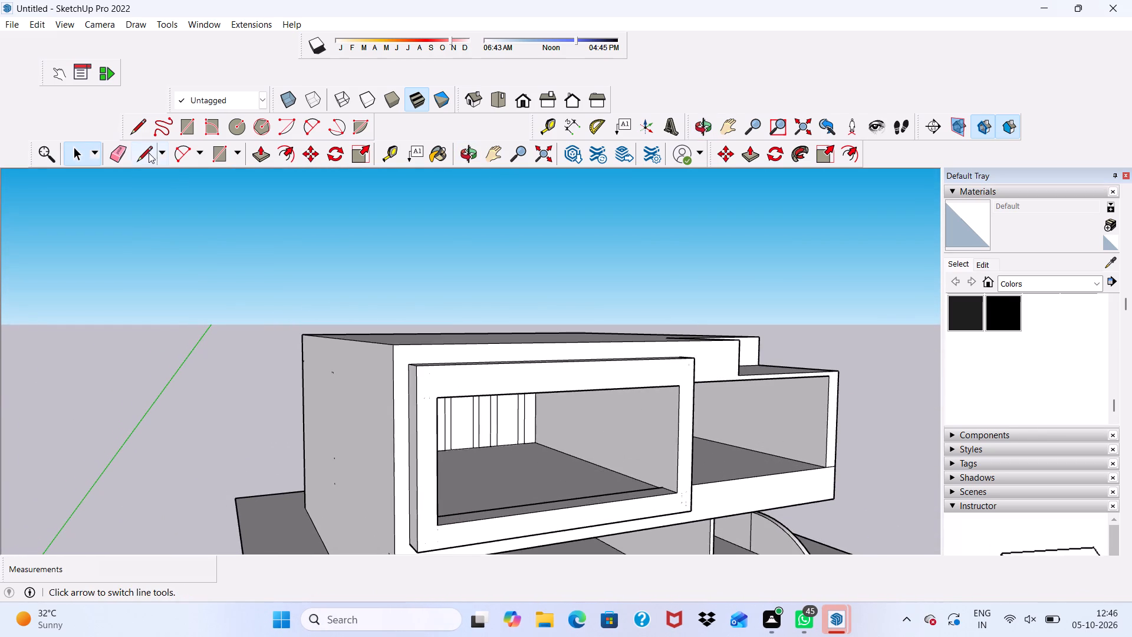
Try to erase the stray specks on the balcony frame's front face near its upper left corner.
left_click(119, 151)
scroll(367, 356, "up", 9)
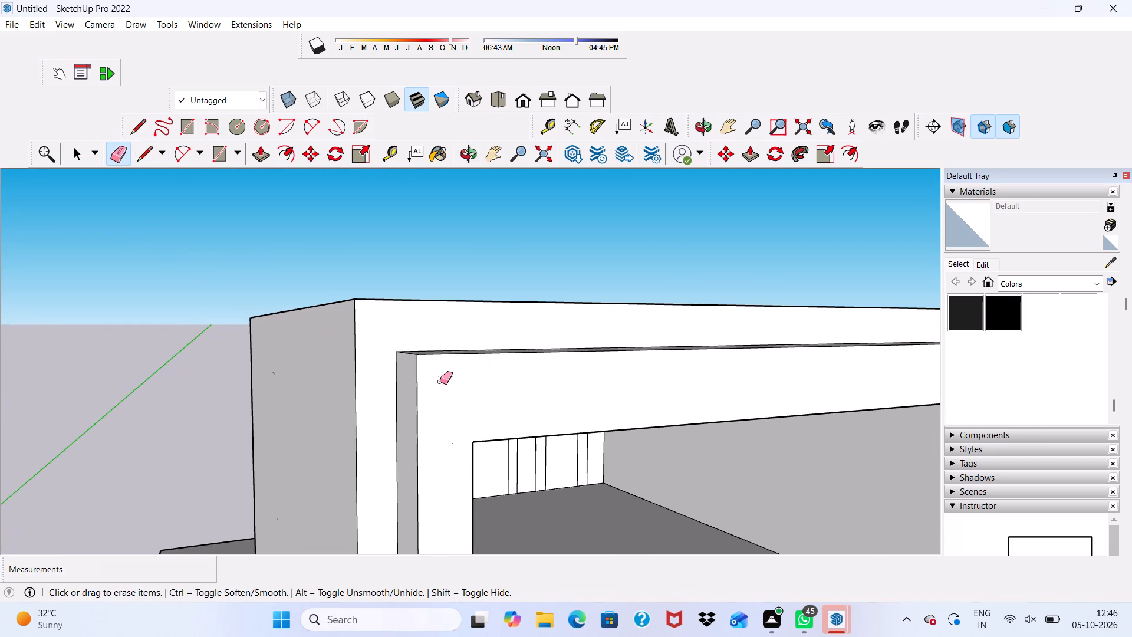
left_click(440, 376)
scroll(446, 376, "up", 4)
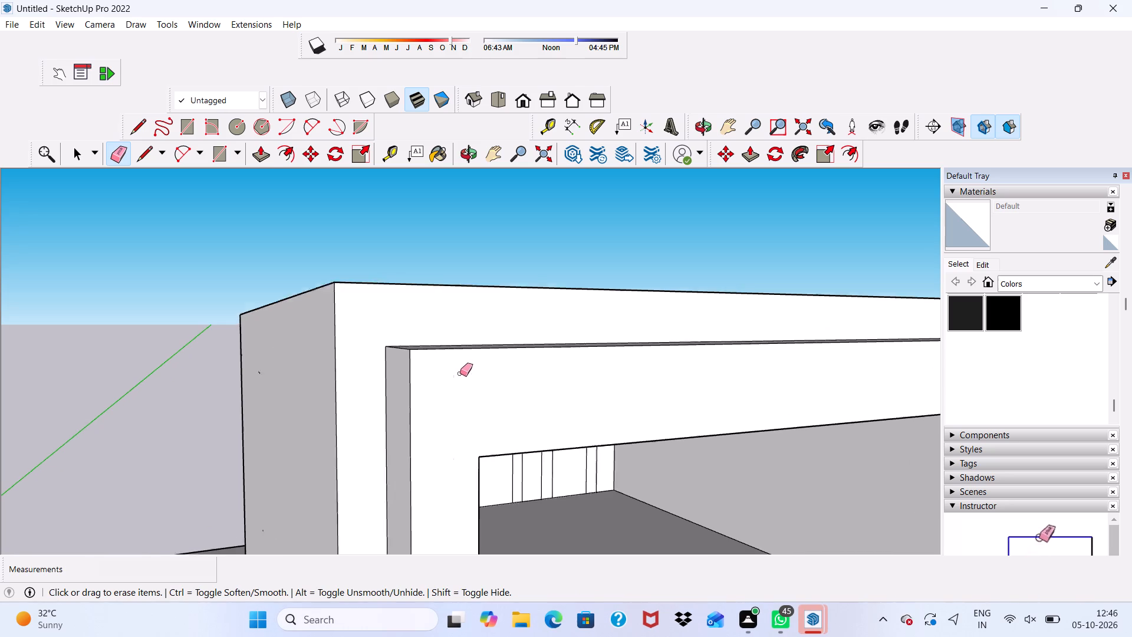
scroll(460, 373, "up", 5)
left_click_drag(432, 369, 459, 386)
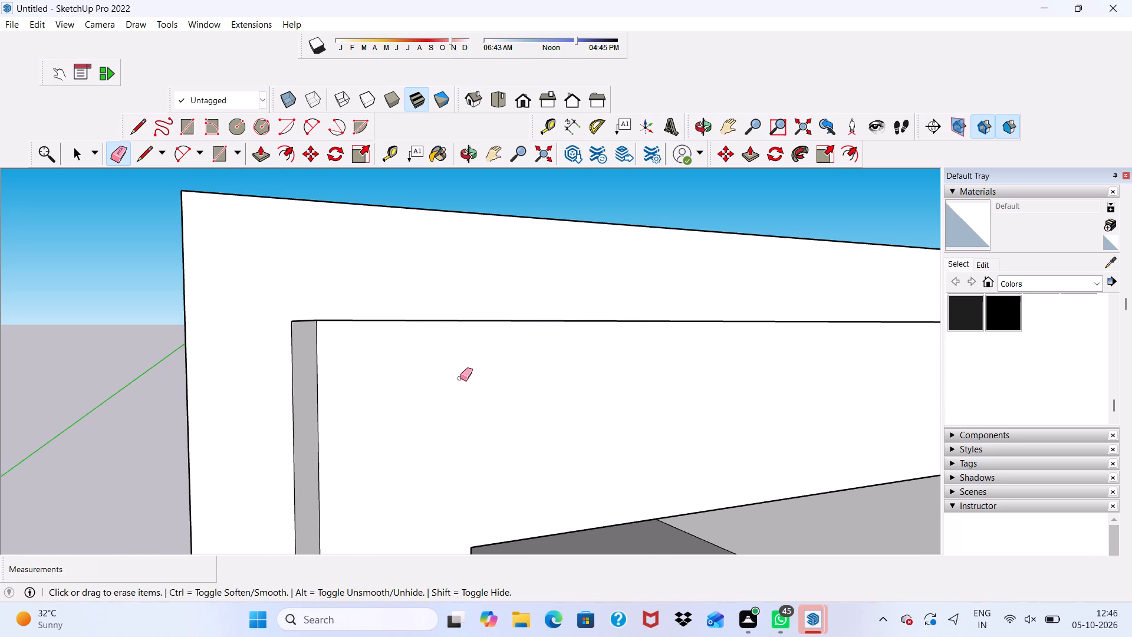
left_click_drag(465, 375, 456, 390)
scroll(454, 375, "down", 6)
Erase the stray specks on the upper part of the building's left side wall.
middle_click_drag(375, 402, 494, 408)
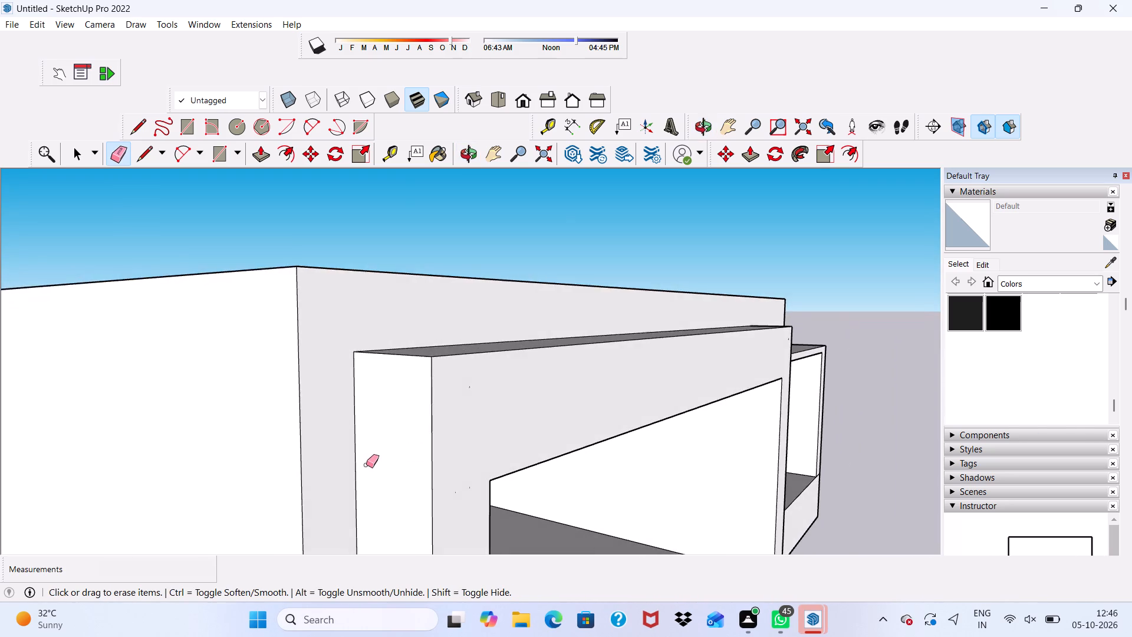
scroll(348, 425, "down", 2)
scroll(350, 434, "up", 1)
scroll(353, 438, "down", 9)
scroll(111, 481, "down", 5)
scroll(100, 426, "up", 3)
left_click_drag(98, 421, 152, 419)
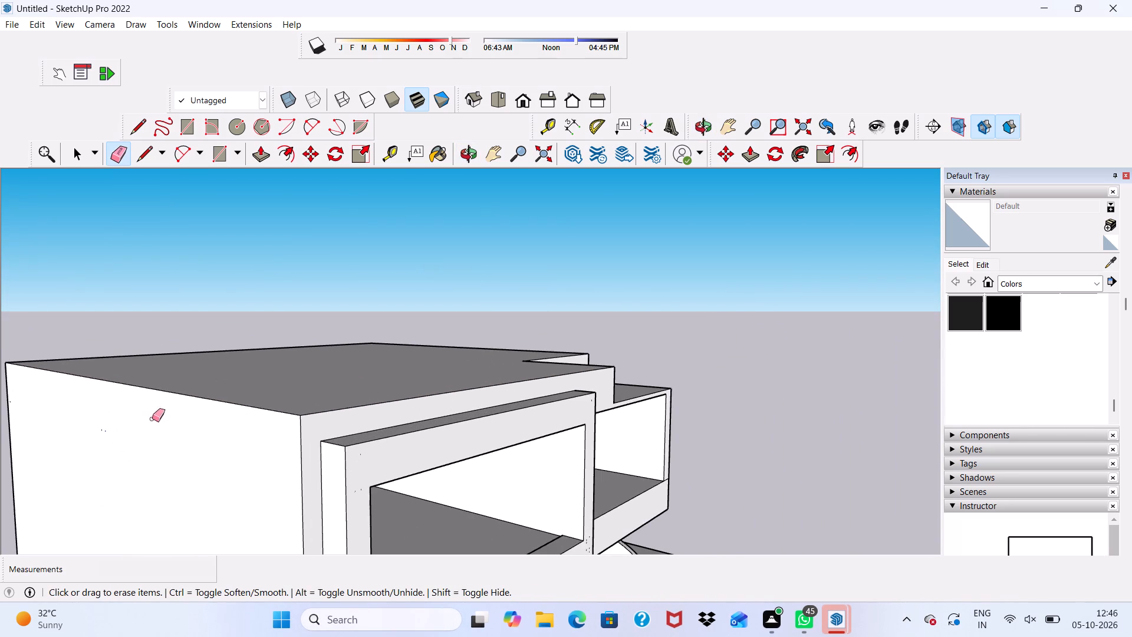
left_click_drag(152, 419, 120, 421)
scroll(108, 428, "up", 5)
left_click(101, 432)
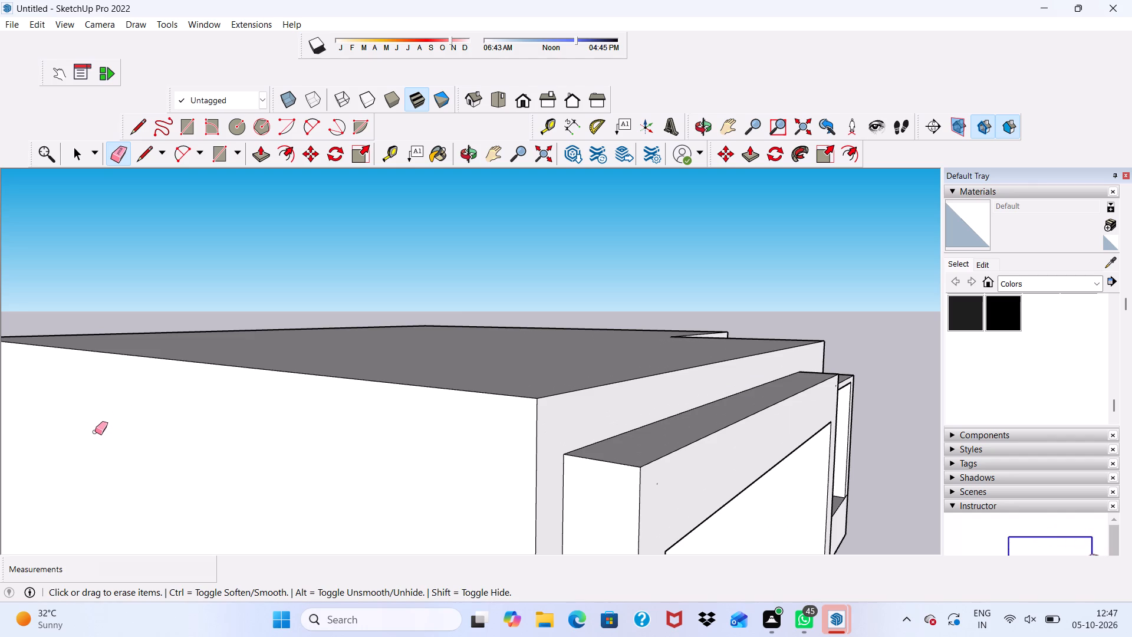
Examine the left side wall, front openings and roof for remaining stray specks and seams.
scroll(83, 444, "down", 10)
scroll(61, 422, "up", 2)
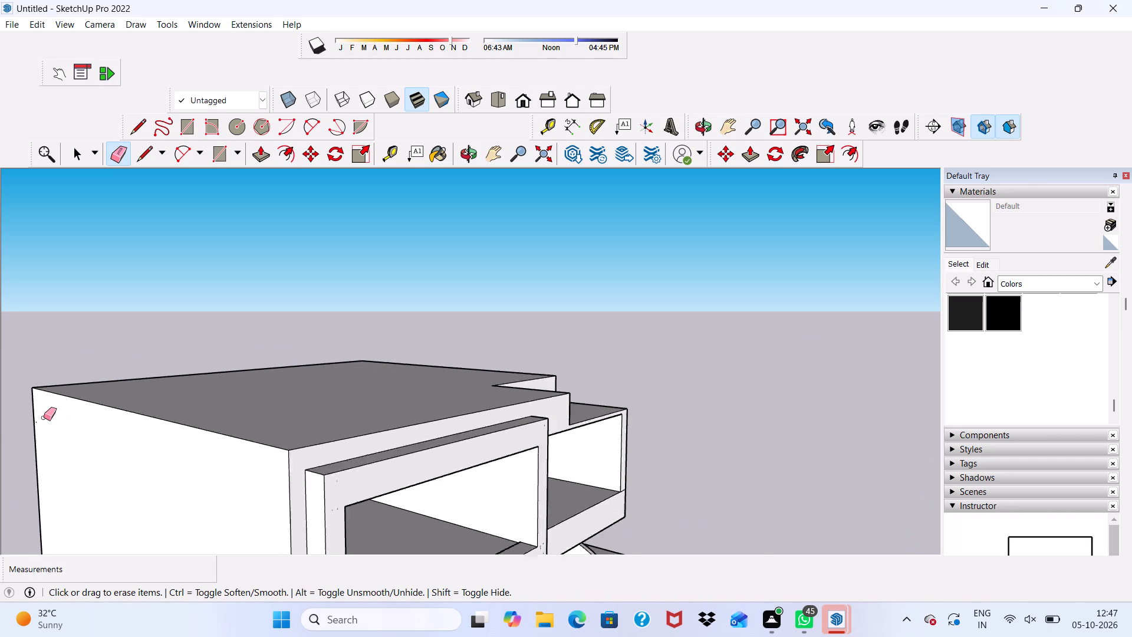
scroll(44, 418, "up", 7)
middle_click_drag(42, 445, 129, 430)
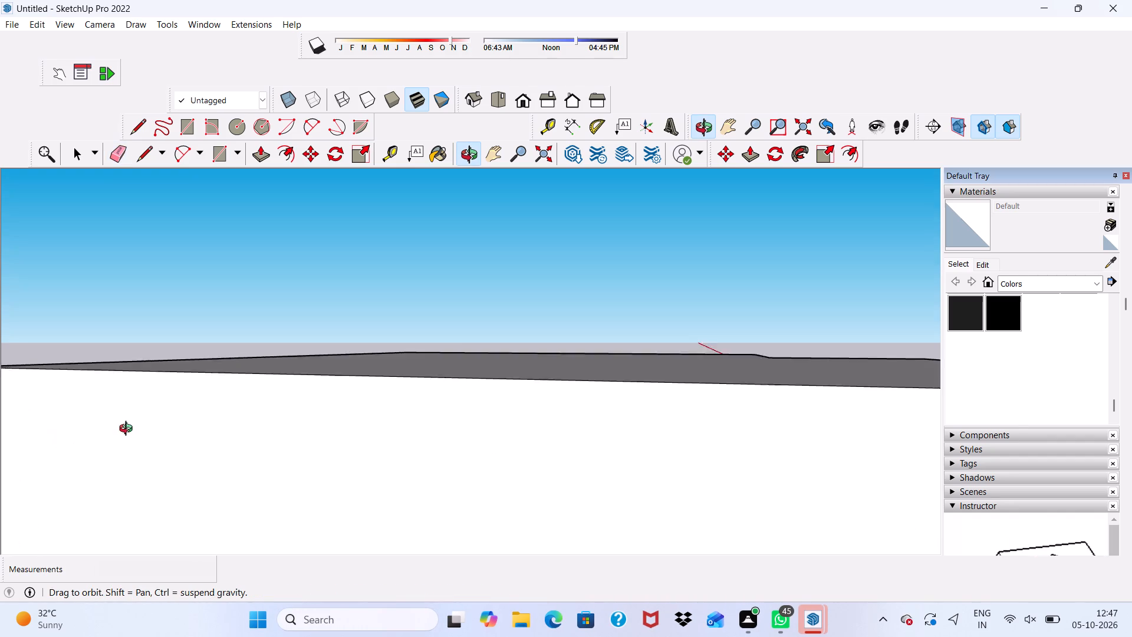
middle_click_drag(129, 430, 274, 412)
scroll(219, 430, "down", 12)
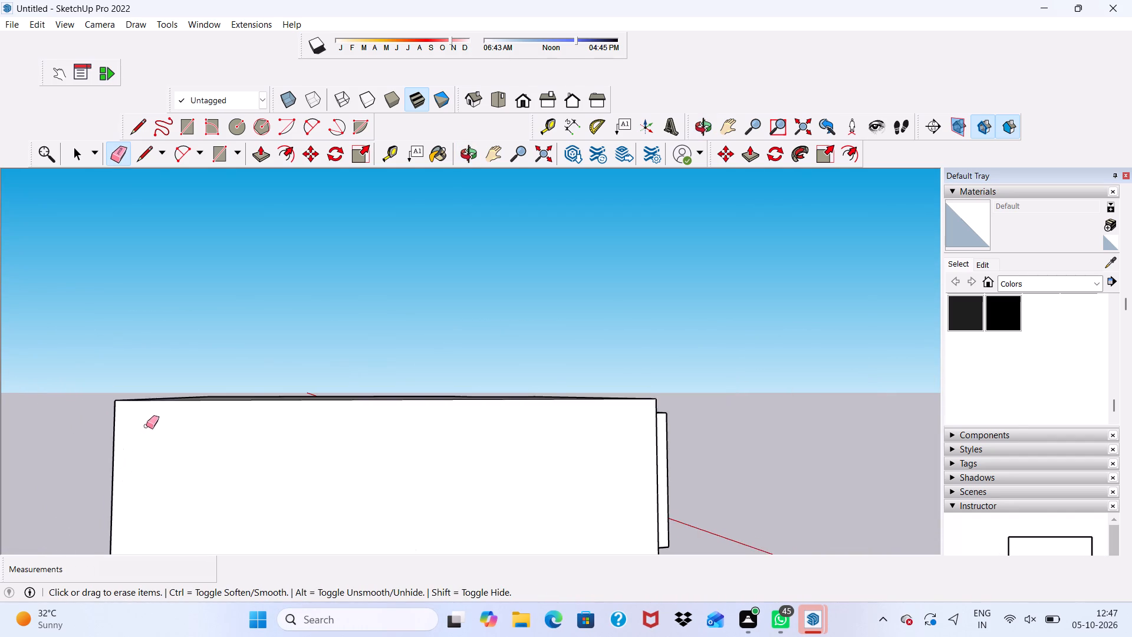
scroll(146, 426, "down", 8)
middle_click_drag(122, 445, 0, 448)
scroll(0, 447, "down", 1)
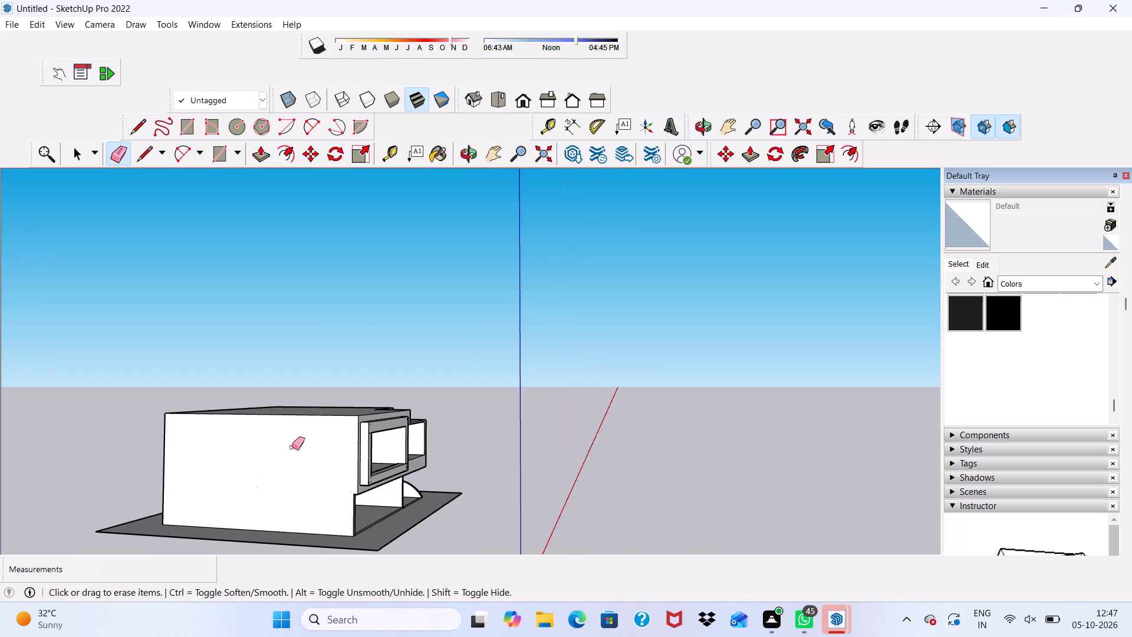
scroll(412, 446, "up", 4)
scroll(393, 461, "down", 1)
middle_click_drag(389, 464, 0, 518)
scroll(516, 476, "up", 1)
scroll(516, 476, "down", 1)
scroll(516, 476, "up", 7)
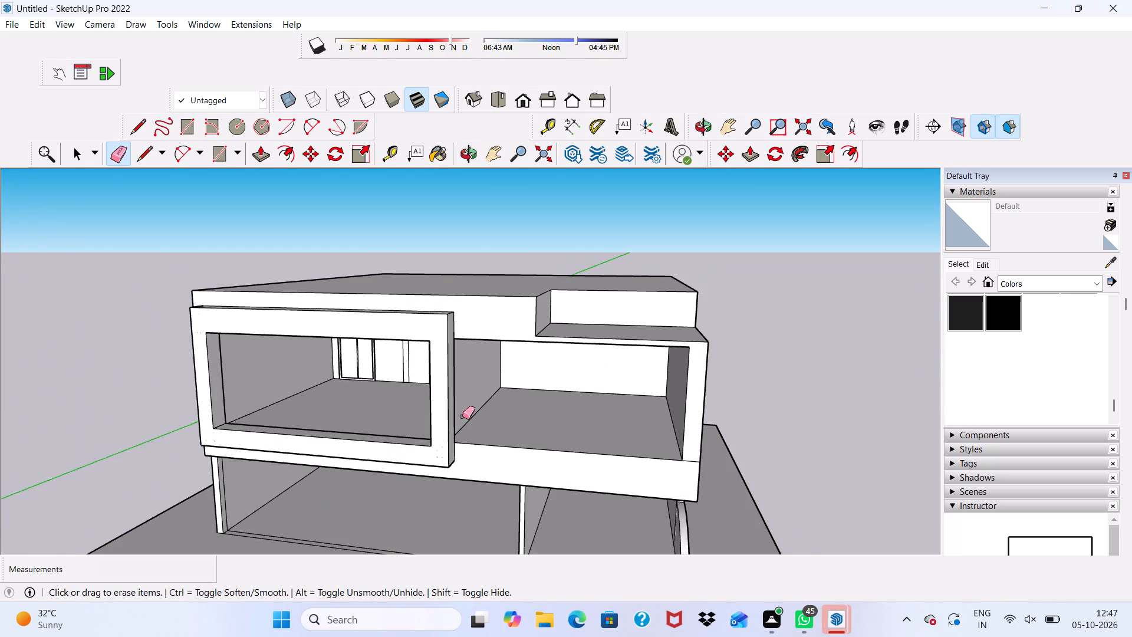
middle_click_drag(462, 423, 95, 406)
scroll(423, 370, "down", 5)
middle_click_drag(441, 390, 567, 553)
middle_click(568, 551)
scroll(443, 323, "up", 6)
middle_click_drag(442, 325, 561, 247)
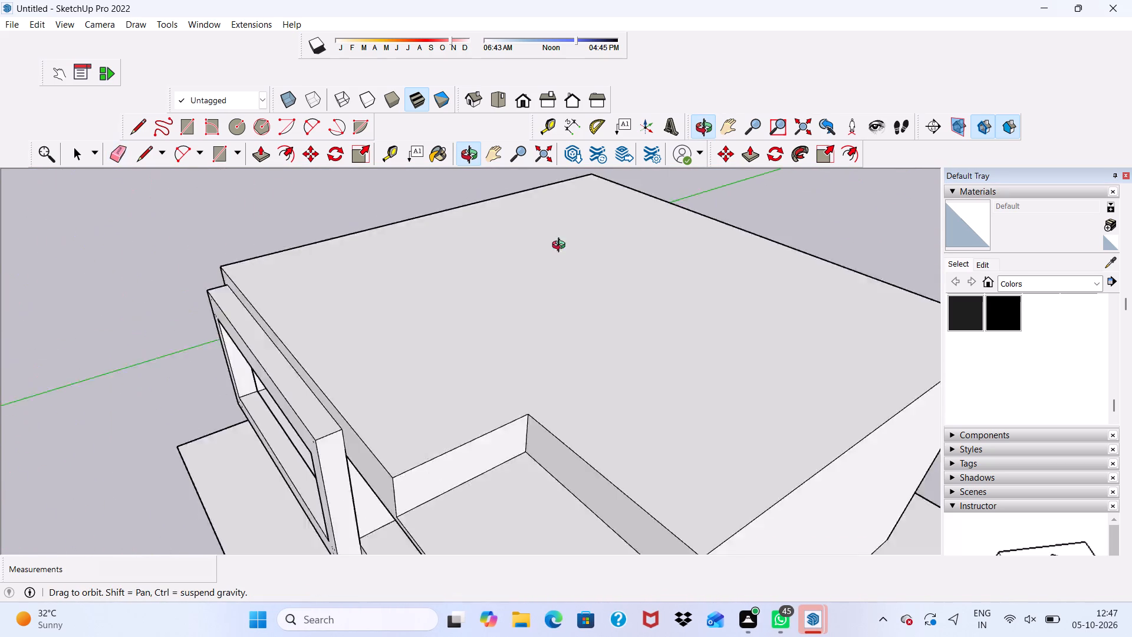
middle_click_drag(561, 247, 555, 190)
scroll(548, 189, "up", 4)
Erase the seam line across the front face at the lower right corner of the right-hand upper opening.
key("space")
scroll(577, 230, "down", 8)
middle_click_drag(519, 310, 578, 308)
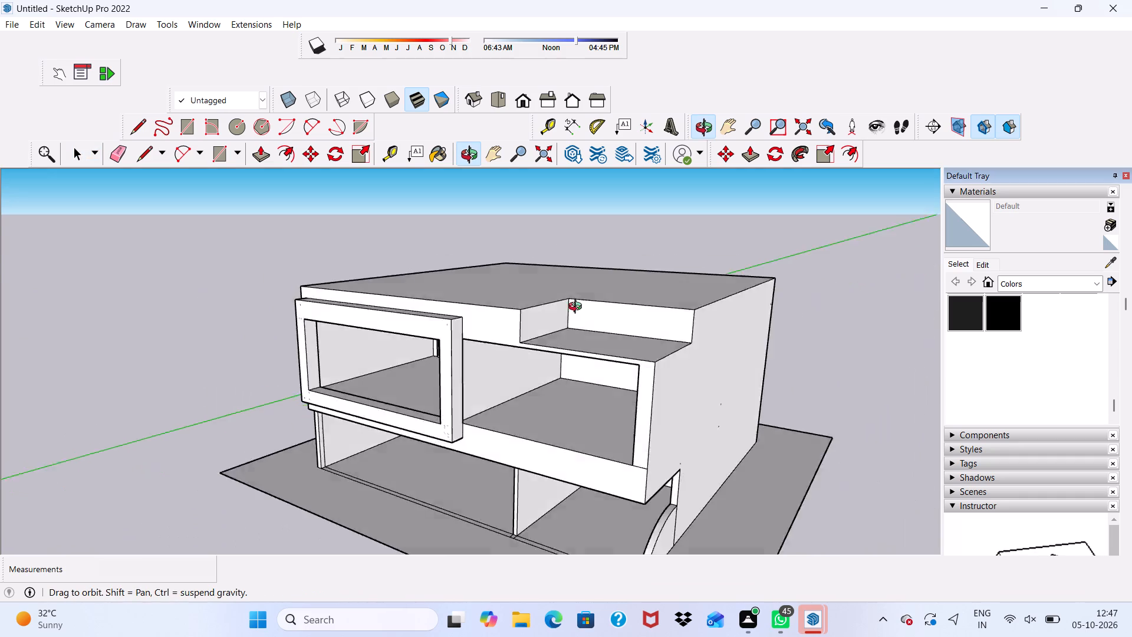
middle_click_drag(578, 308, 695, 301)
middle_click(695, 301)
scroll(700, 309, "up", 3)
scroll(628, 316, "up", 1)
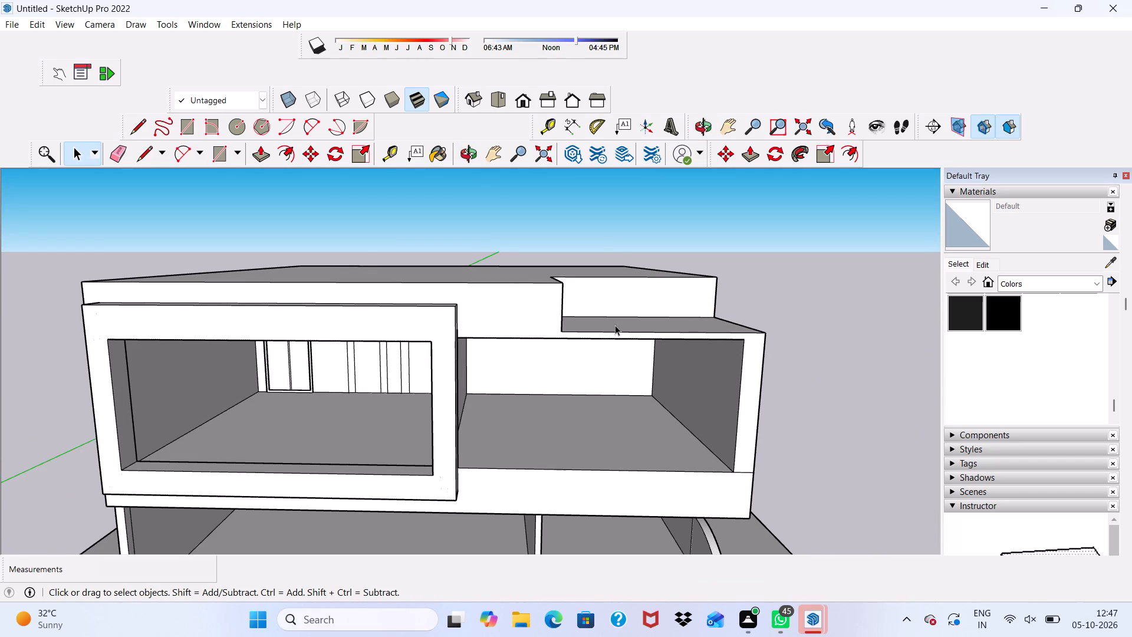
scroll(764, 472, "up", 10)
scroll(637, 422, "up", 1)
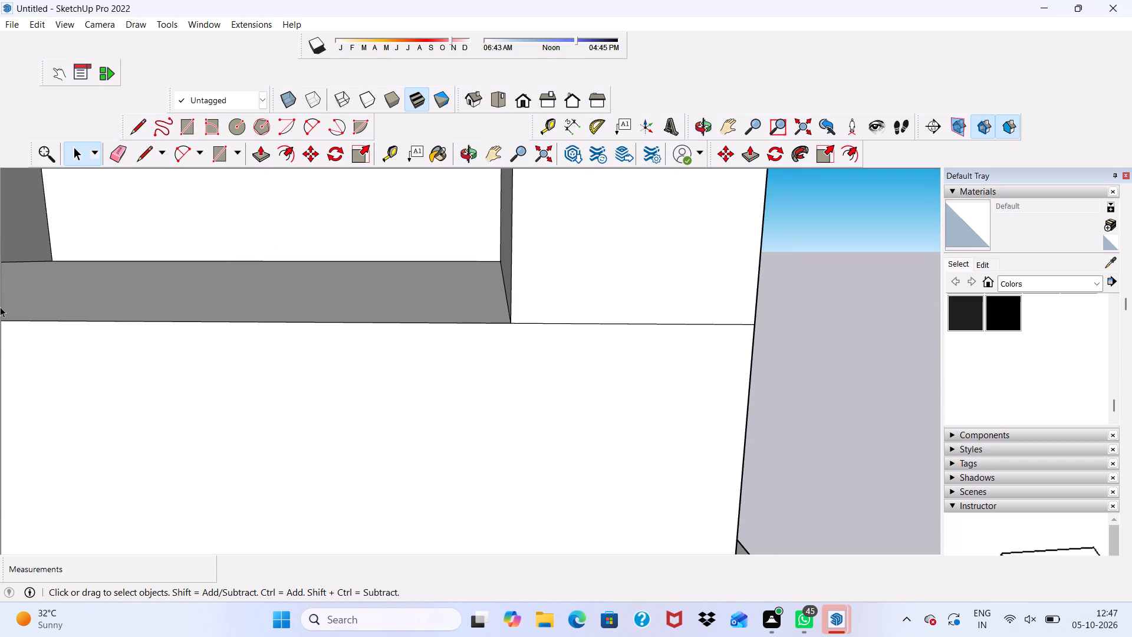
left_click(113, 159)
left_click_drag(606, 317, 607, 334)
scroll(572, 334, "down", 5)
Examine the whole front elevation and the interior of the right-hand upper recess.
middle_click_drag(568, 355, 601, 333)
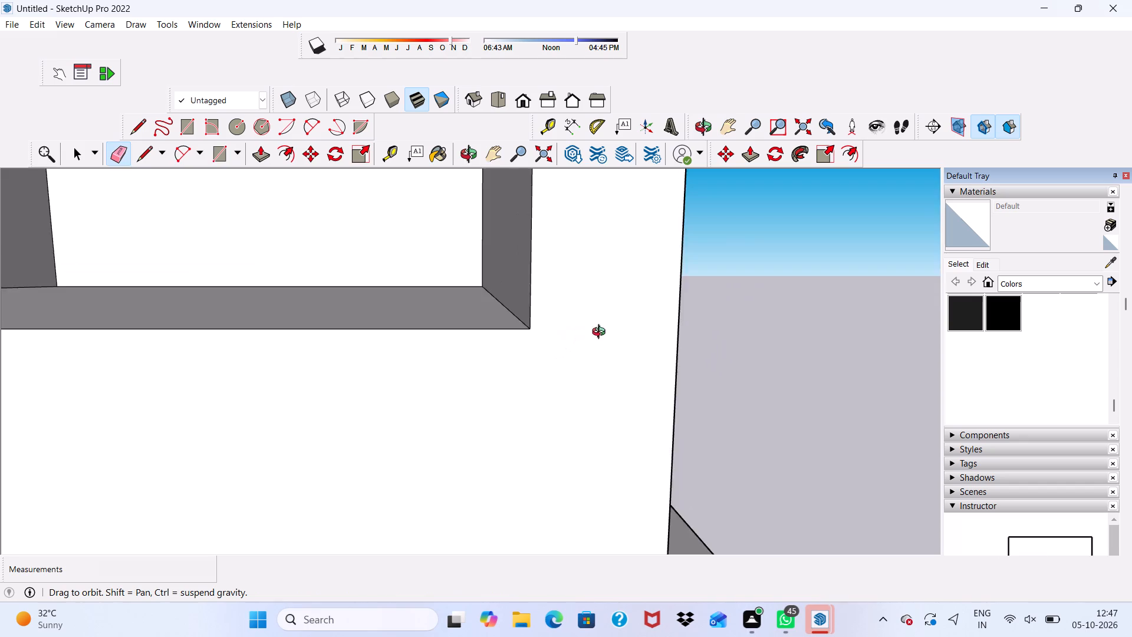
middle_click_drag(601, 333, 389, 287)
scroll(444, 301, "up", 1)
key("space")
scroll(445, 300, "down", 9)
scroll(434, 289, "up", 1)
scroll(452, 288, "down", 5)
middle_click_drag(368, 294, 501, 335)
scroll(342, 327, "up", 4)
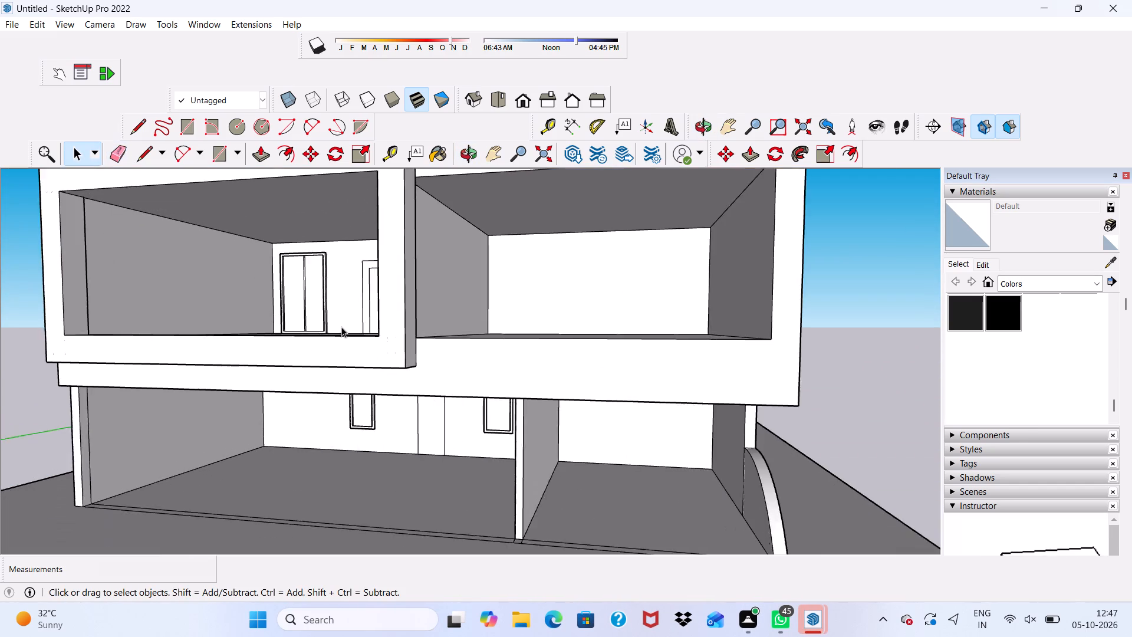
scroll(337, 340, "down", 6)
middle_click_drag(393, 362, 461, 357)
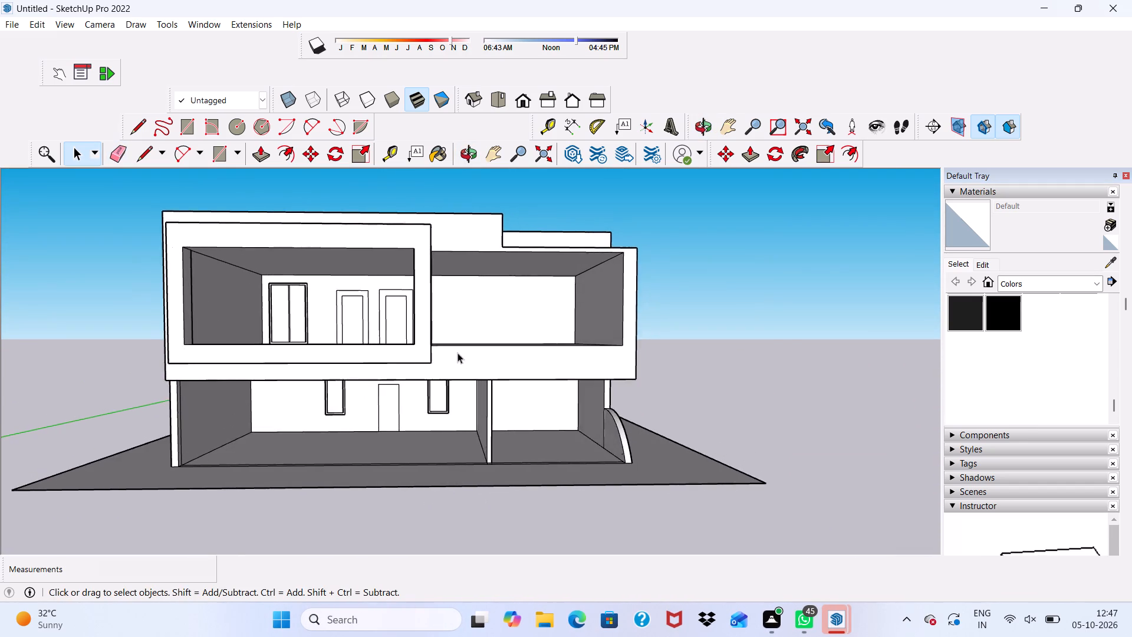
scroll(456, 352, "up", 3)
scroll(439, 348, "down", 5)
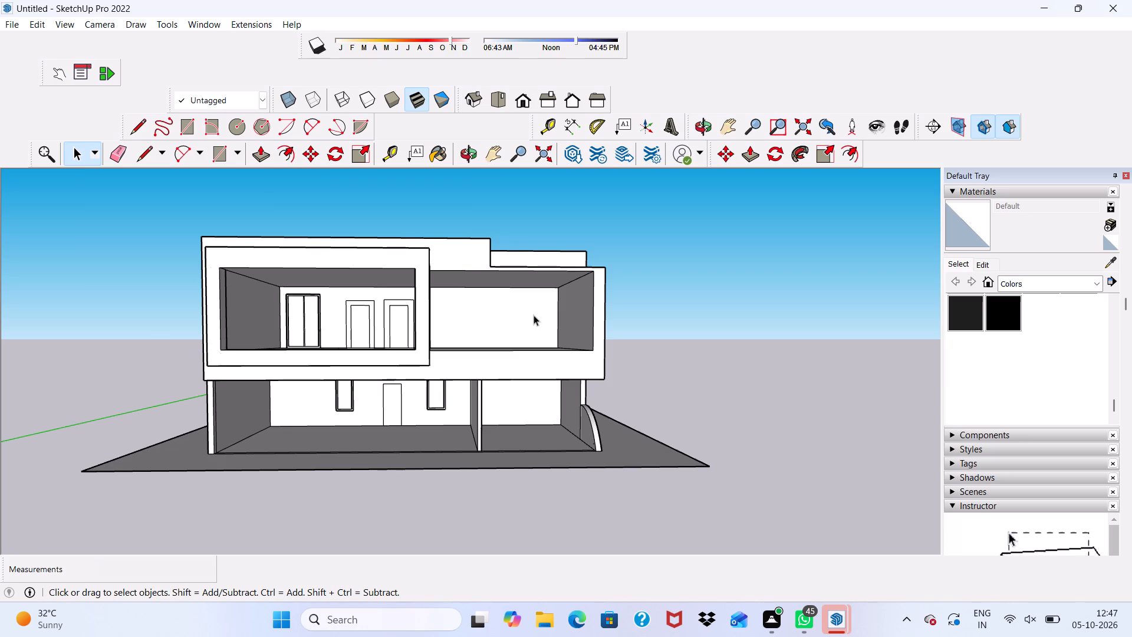
scroll(535, 316, "up", 8)
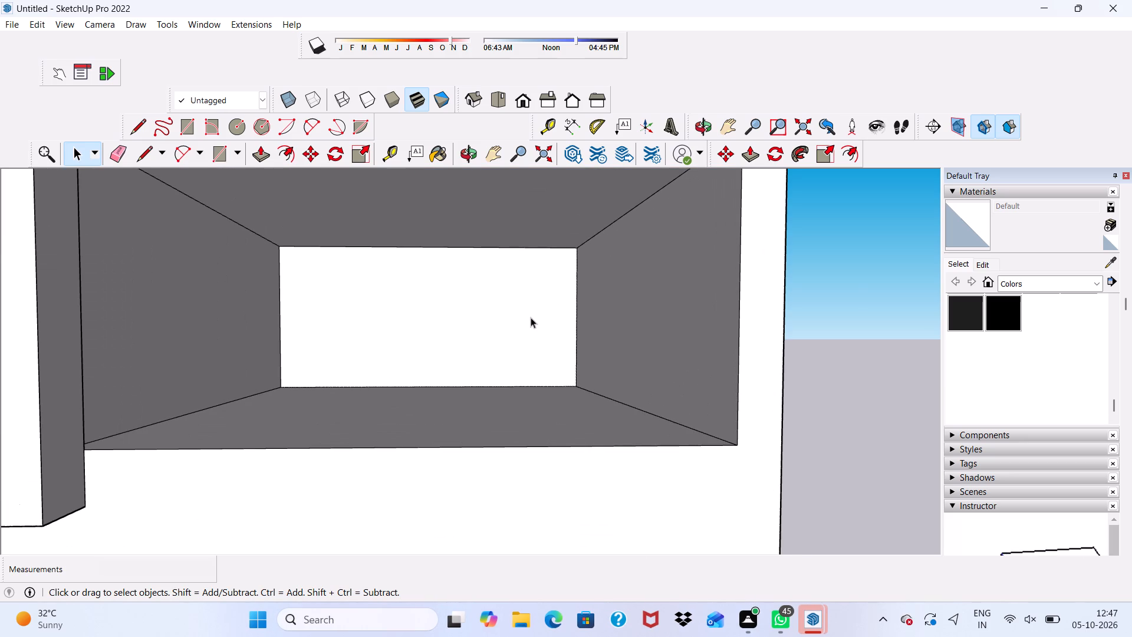
scroll(531, 317, "up", 2)
scroll(519, 330, "down", 1)
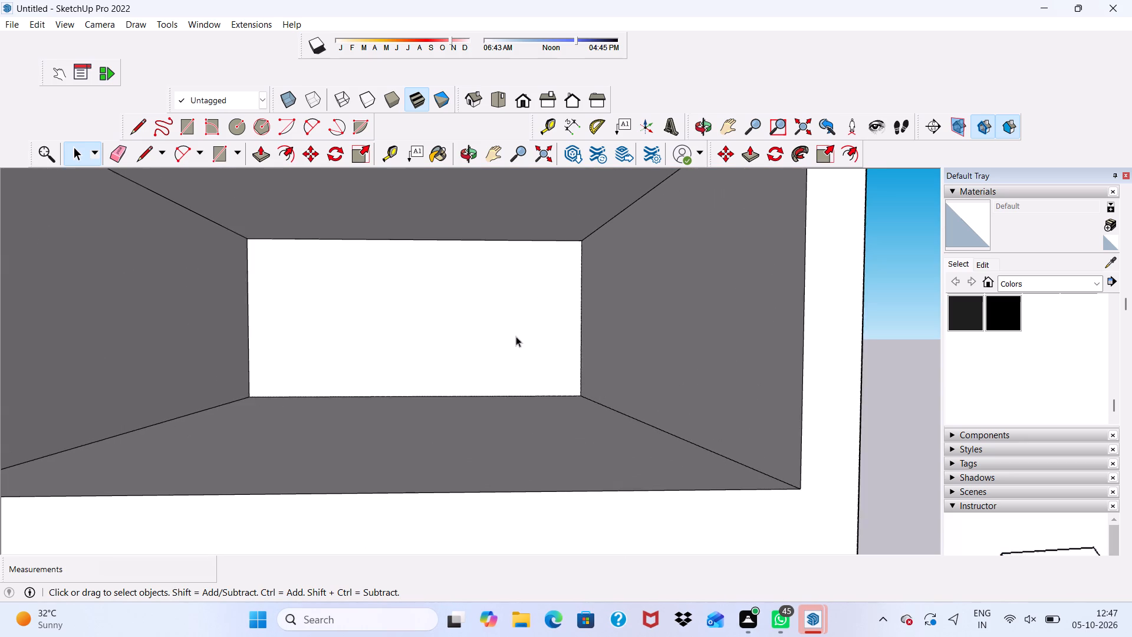
scroll(514, 336, "down", 12)
Examine the step between the balcony floor and the frame at the left inner corner, selecting its upper edge.
middle_click_drag(438, 363, 243, 433)
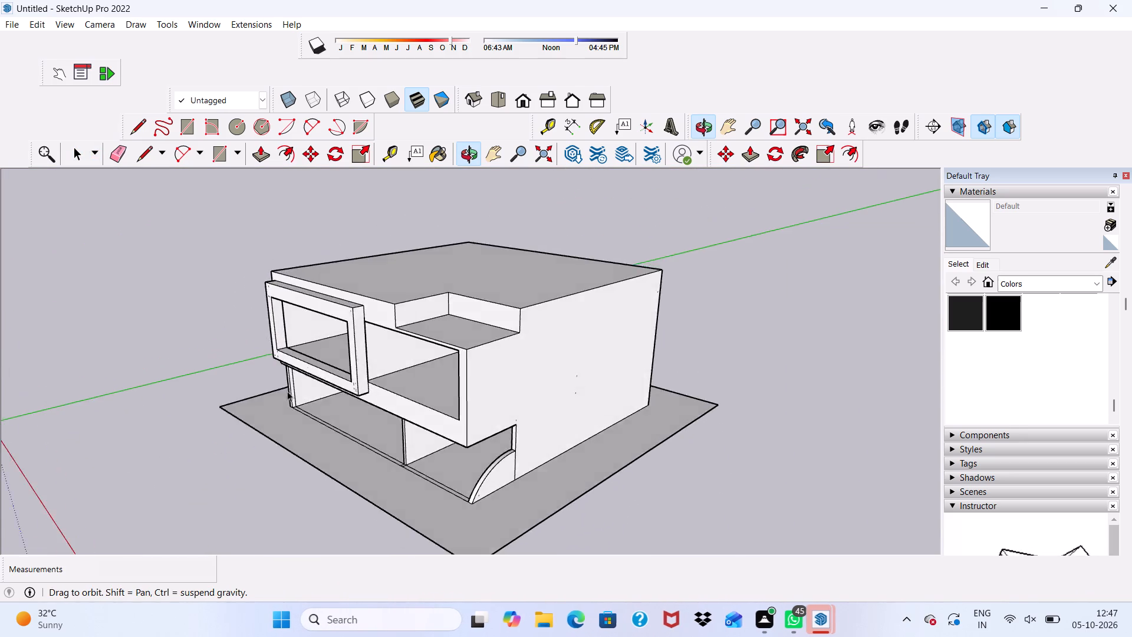
scroll(323, 339, "up", 9)
middle_click_drag(282, 348, 212, 347)
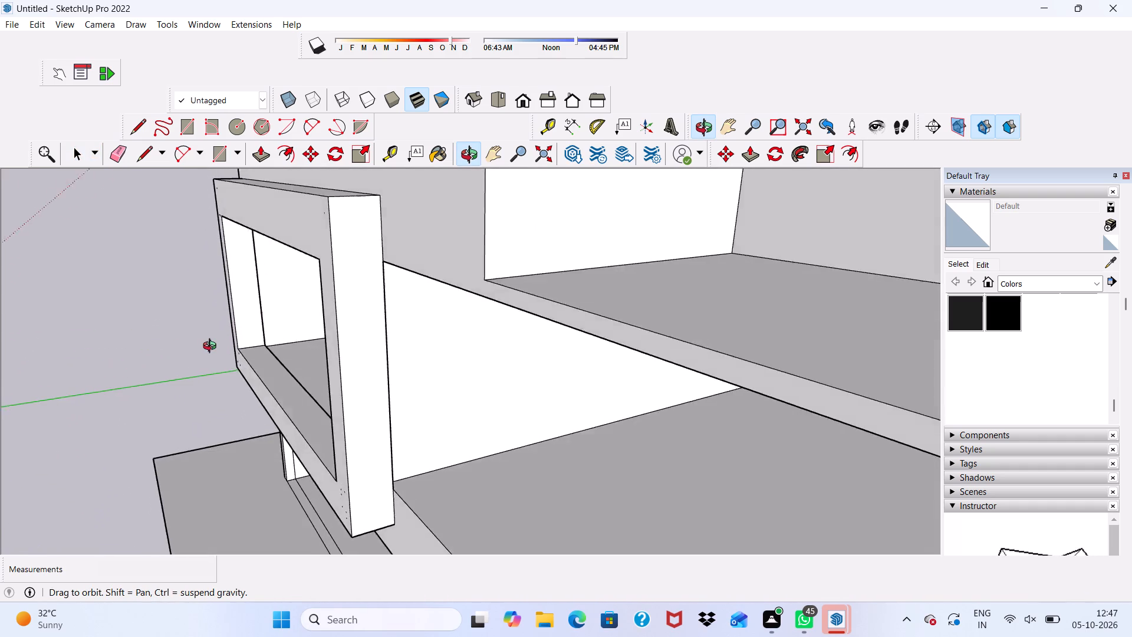
middle_click_drag(212, 347, 205, 353)
middle_click_drag(205, 354, 213, 354)
middle_click_drag(230, 349, 258, 343)
scroll(271, 339, "up", 11)
middle_click_drag(210, 370, 87, 373)
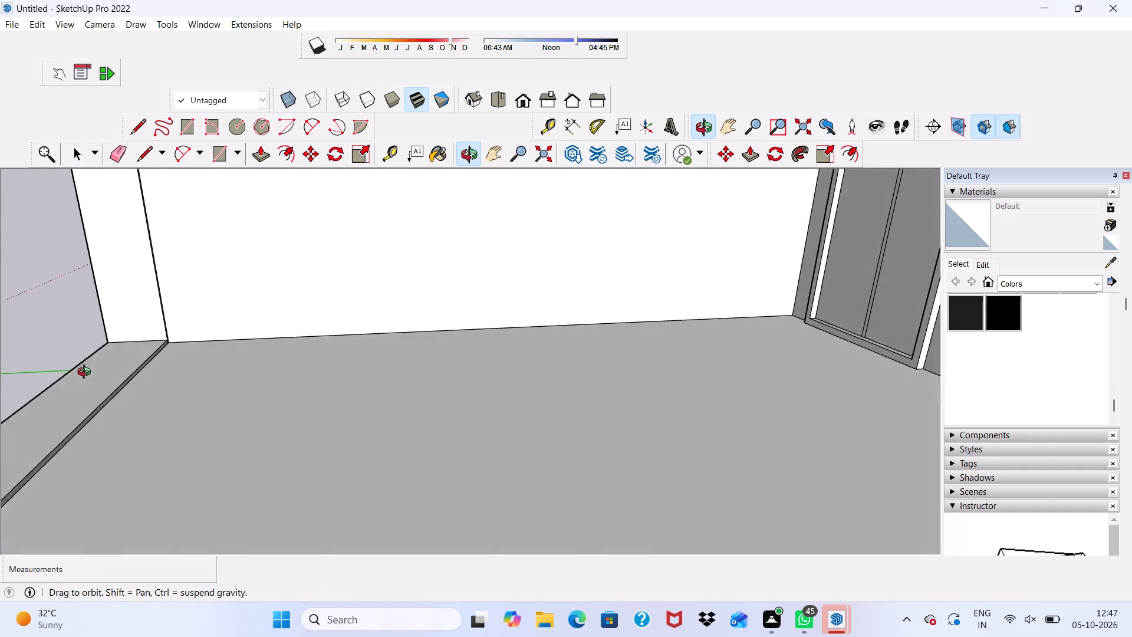
middle_click_drag(87, 373, 131, 341)
scroll(151, 365, "up", 5)
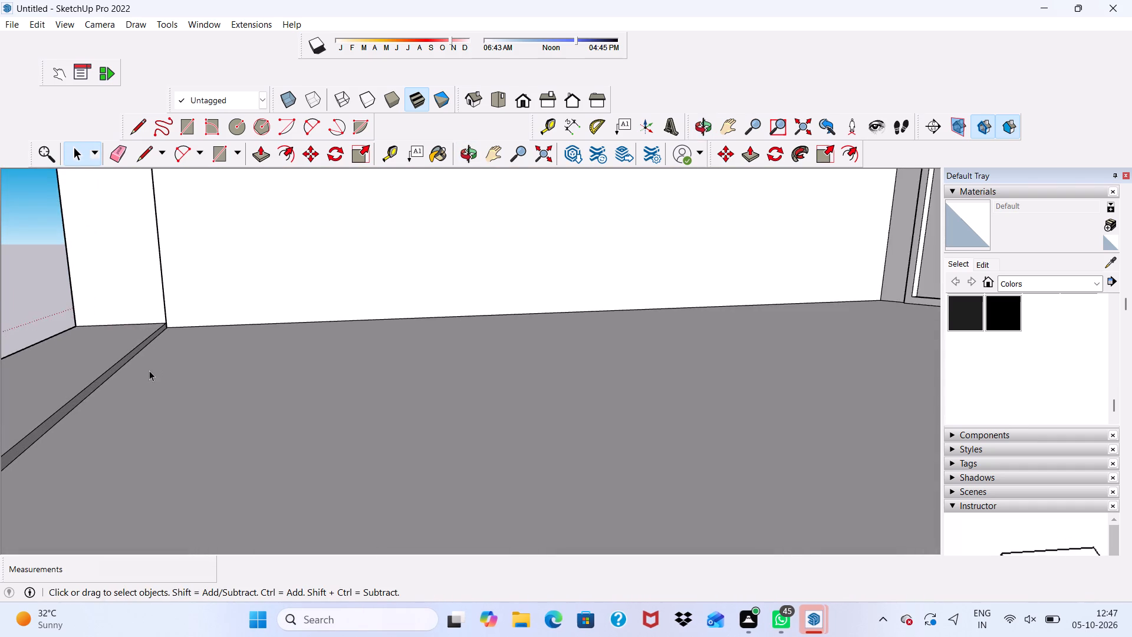
scroll(149, 370, "up", 3)
left_click(122, 374)
left_click(124, 352)
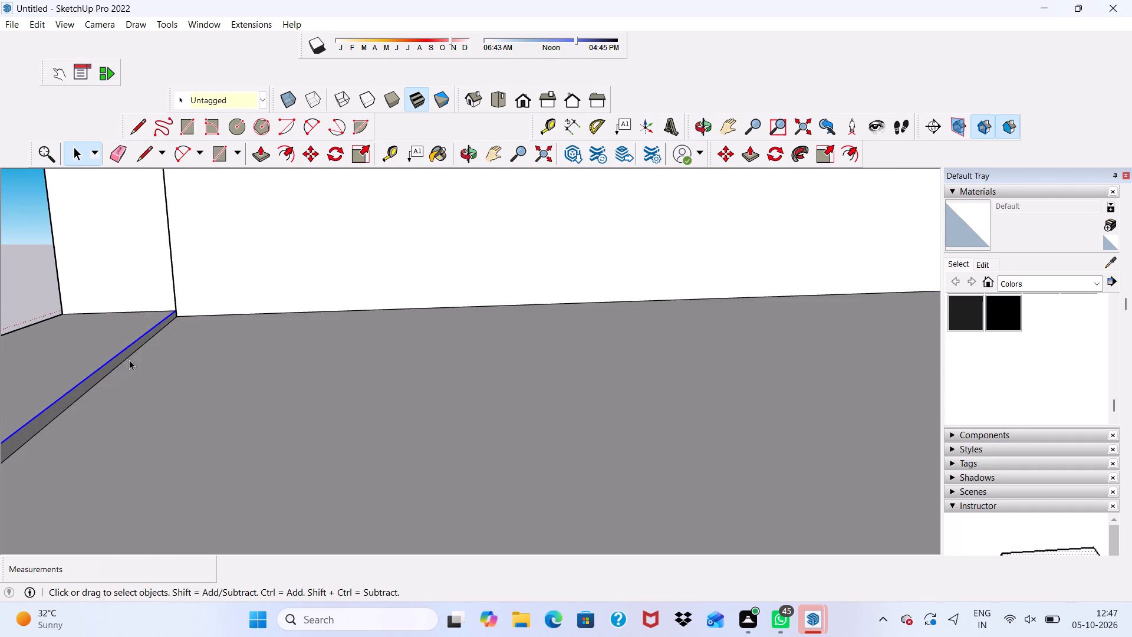
scroll(107, 366, "down", 3)
scroll(178, 362, "down", 9)
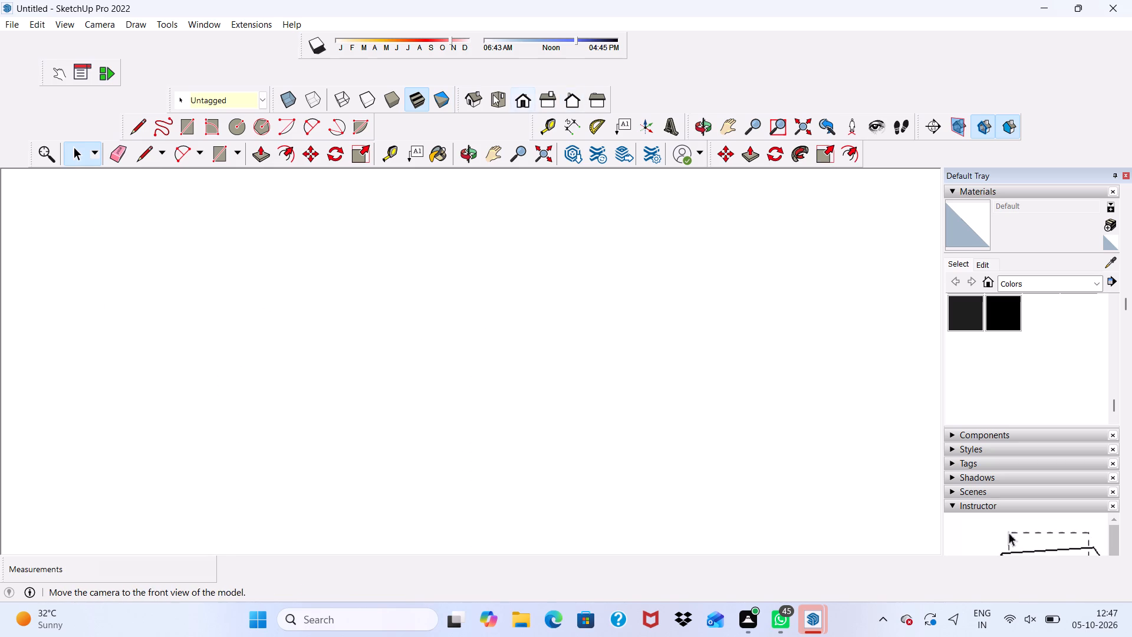
Review the whole house starting from the standard front view, and clear the edge selection.
left_click(524, 97)
scroll(522, 264, "down", 3)
scroll(552, 313, "up", 1)
scroll(481, 295, "down", 3)
scroll(471, 295, "up", 1)
scroll(470, 295, "down", 6)
scroll(529, 288, "down", 1)
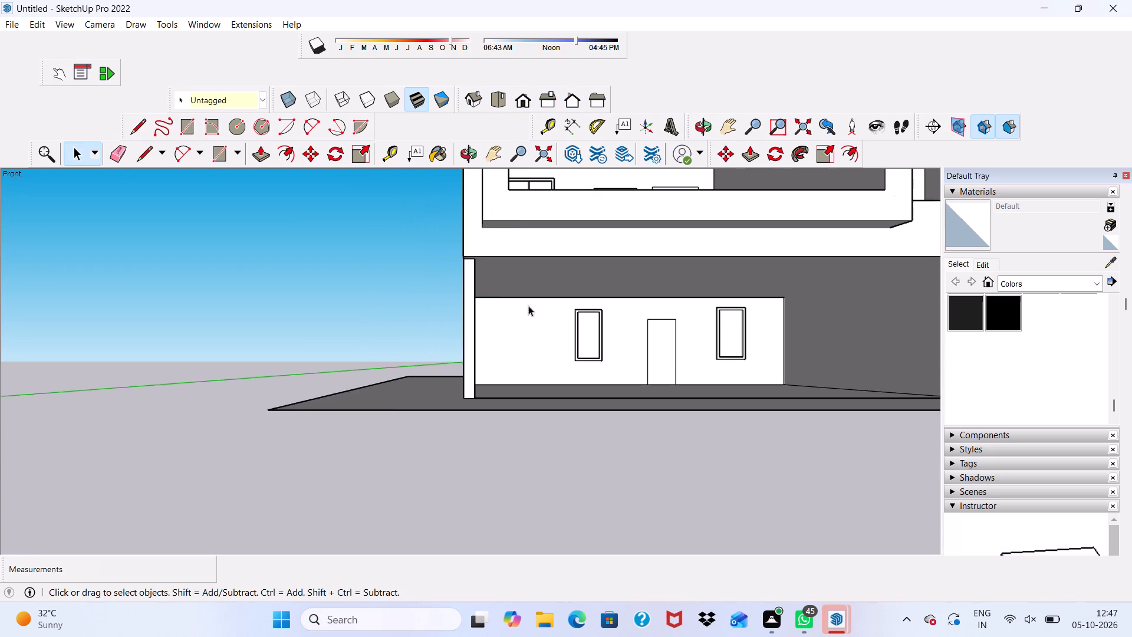
scroll(528, 306, "down", 8)
middle_click_drag(579, 343, 466, 379)
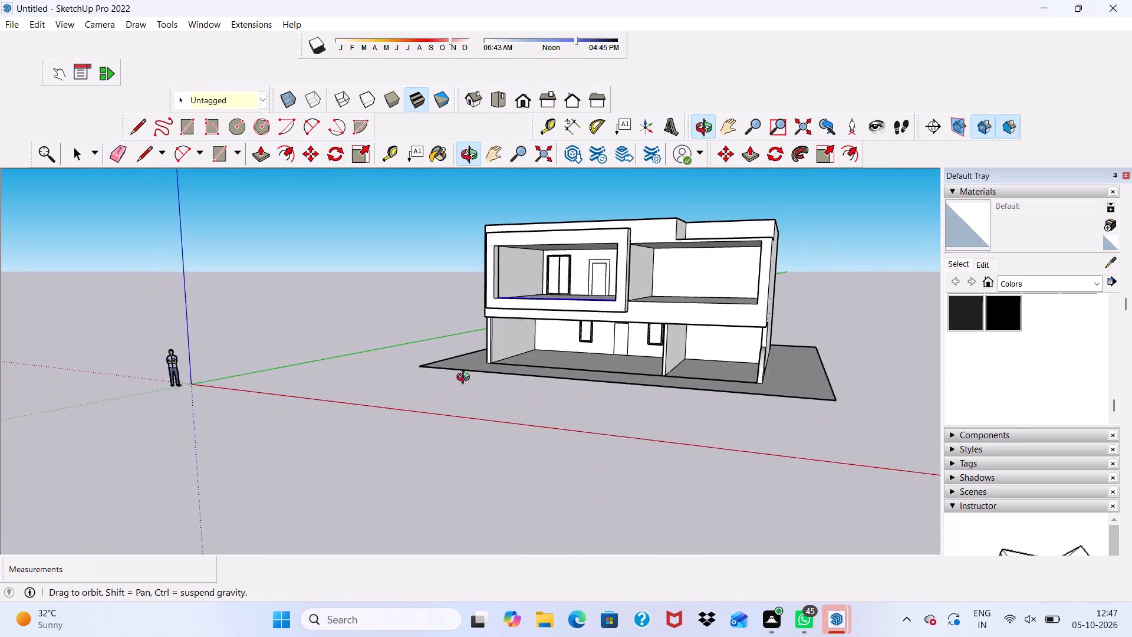
middle_click_drag(466, 379, 483, 374)
left_click(357, 312)
Examine the balcony frame, its floor edge and the front openings from above and from low front angles.
scroll(524, 330, "up", 4)
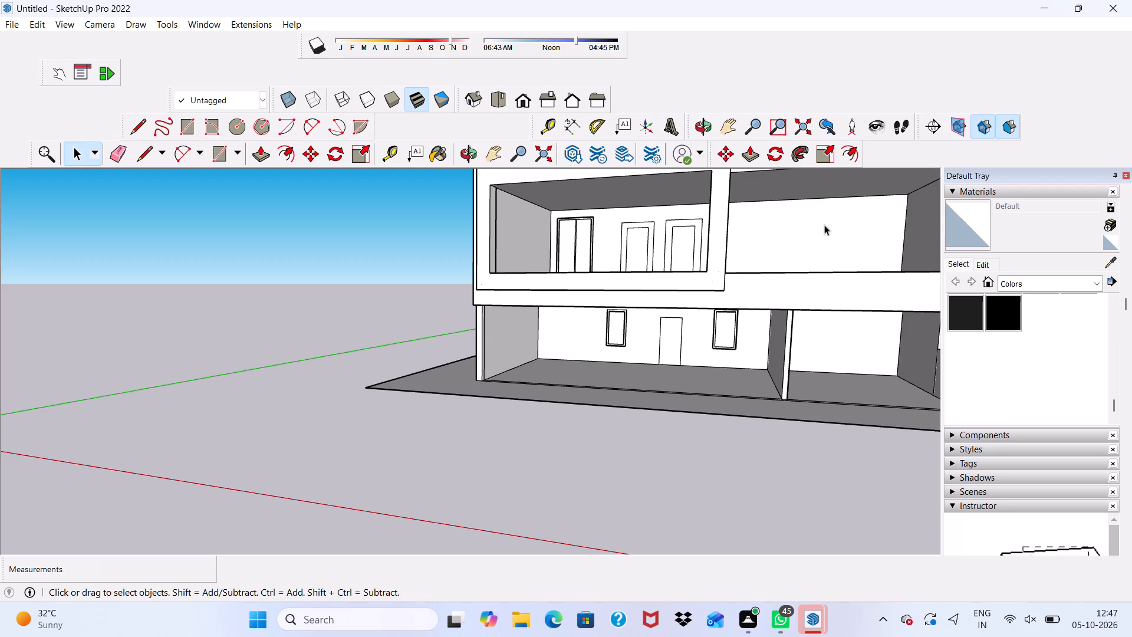
scroll(782, 225, "down", 5)
middle_click_drag(703, 247, 492, 320)
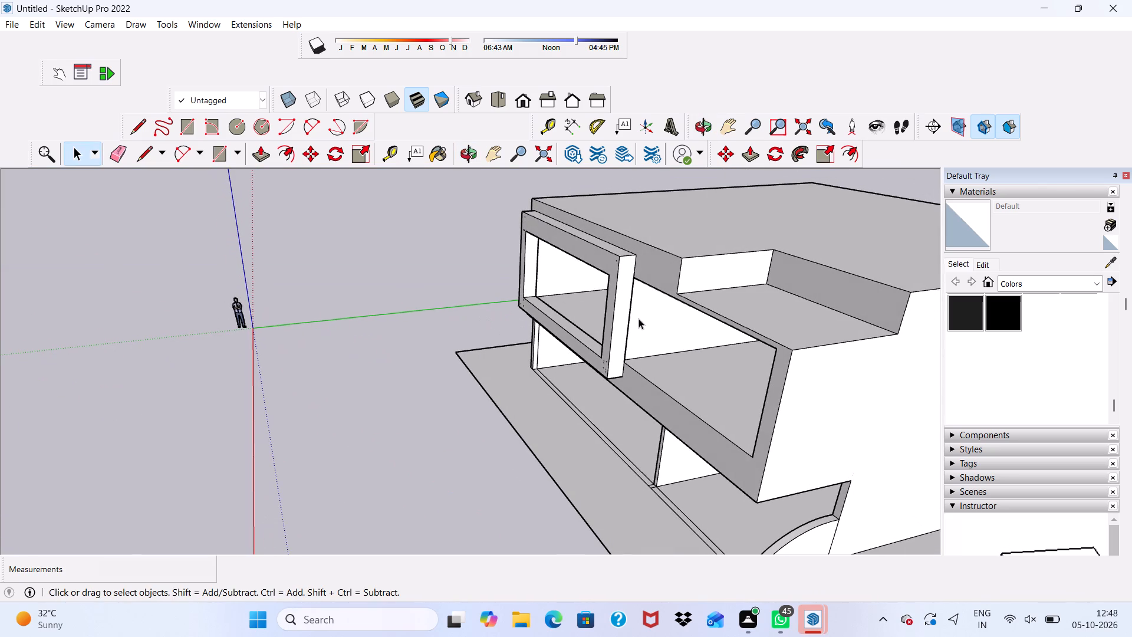
scroll(660, 351, "down", 3)
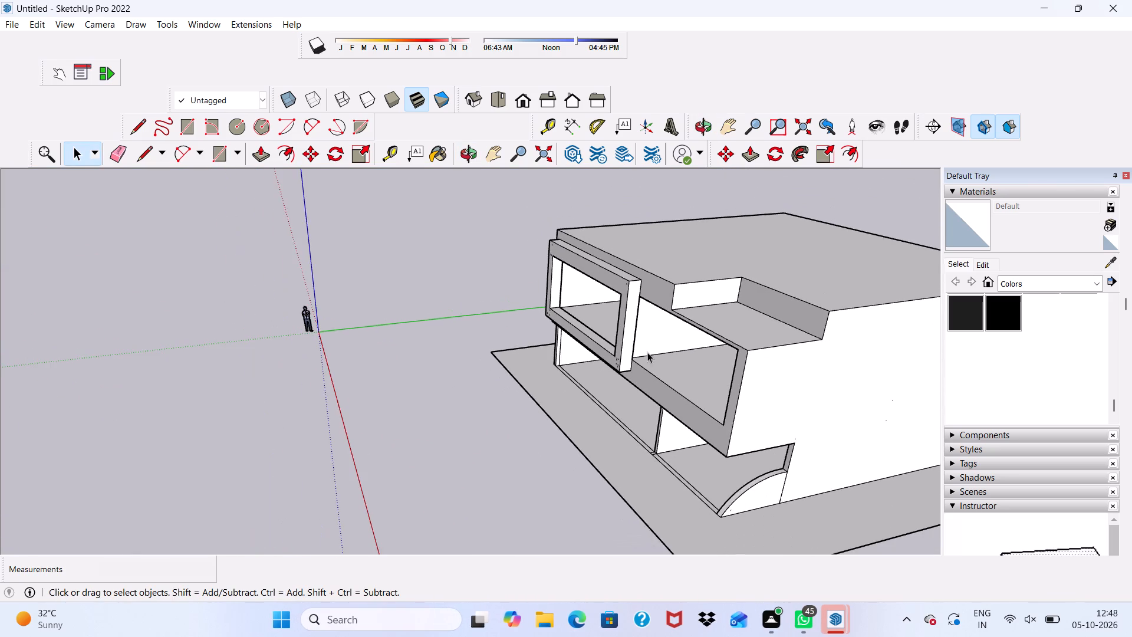
middle_click_drag(647, 352, 697, 359)
scroll(653, 345, "up", 11)
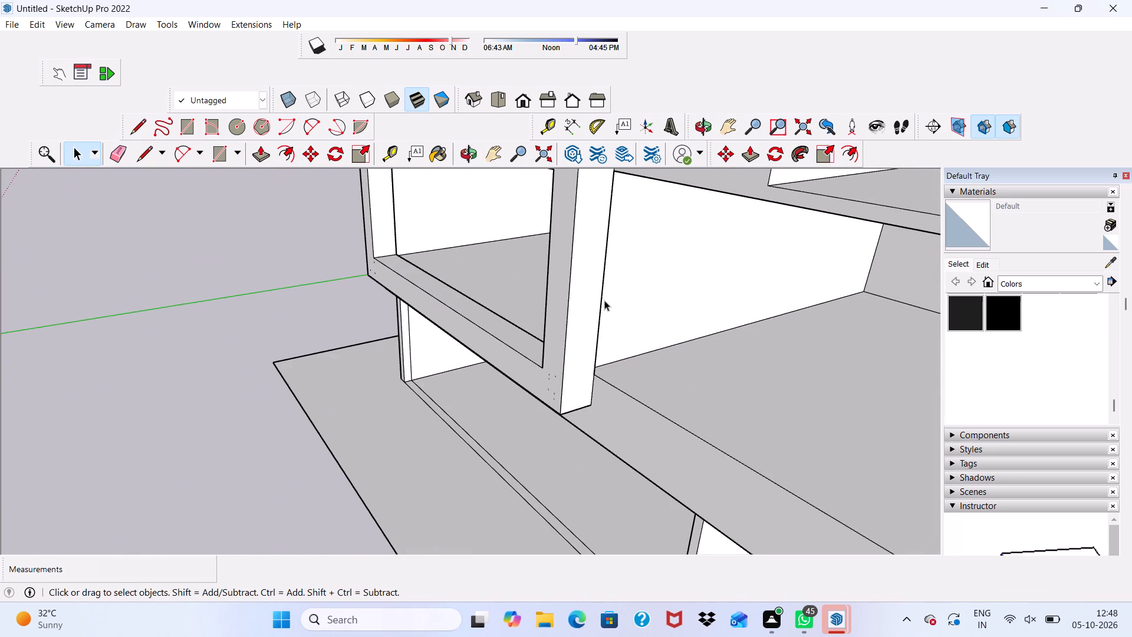
scroll(603, 295, "down", 5)
middle_click_drag(618, 305, 897, 305)
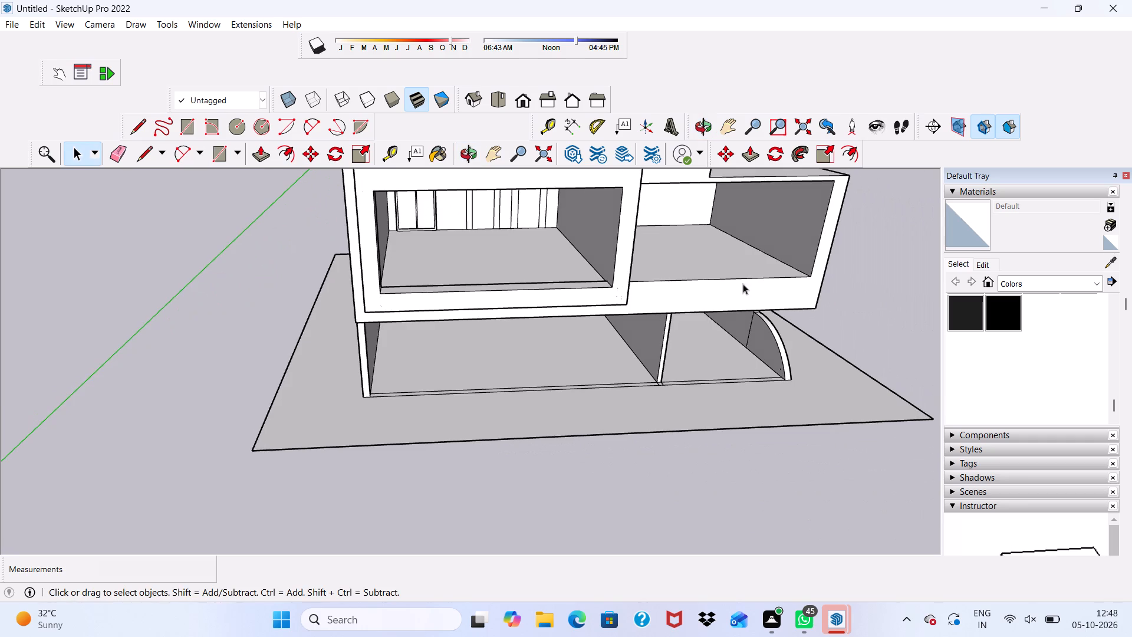
scroll(641, 262, "up", 5)
scroll(613, 258, "down", 5)
middle_click_drag(641, 258, 641, 215)
scroll(649, 226, "up", 5)
middle_click_drag(422, 294, 546, 331)
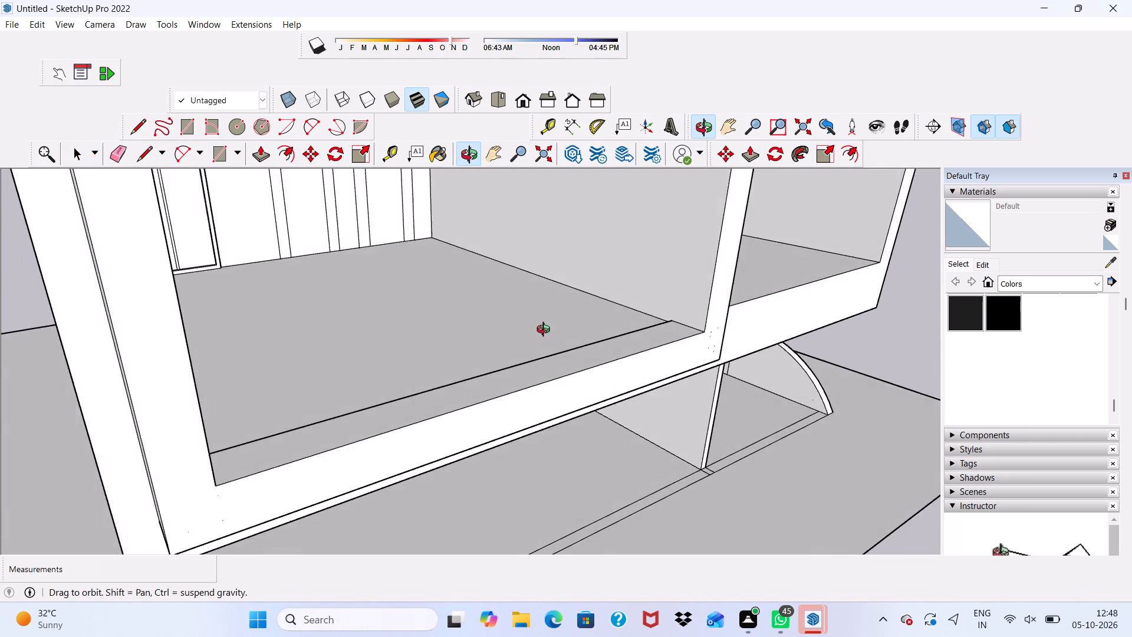
middle_click_drag(546, 331, 504, 334)
scroll(412, 333, "down", 6)
middle_click_drag(493, 342, 344, 248)
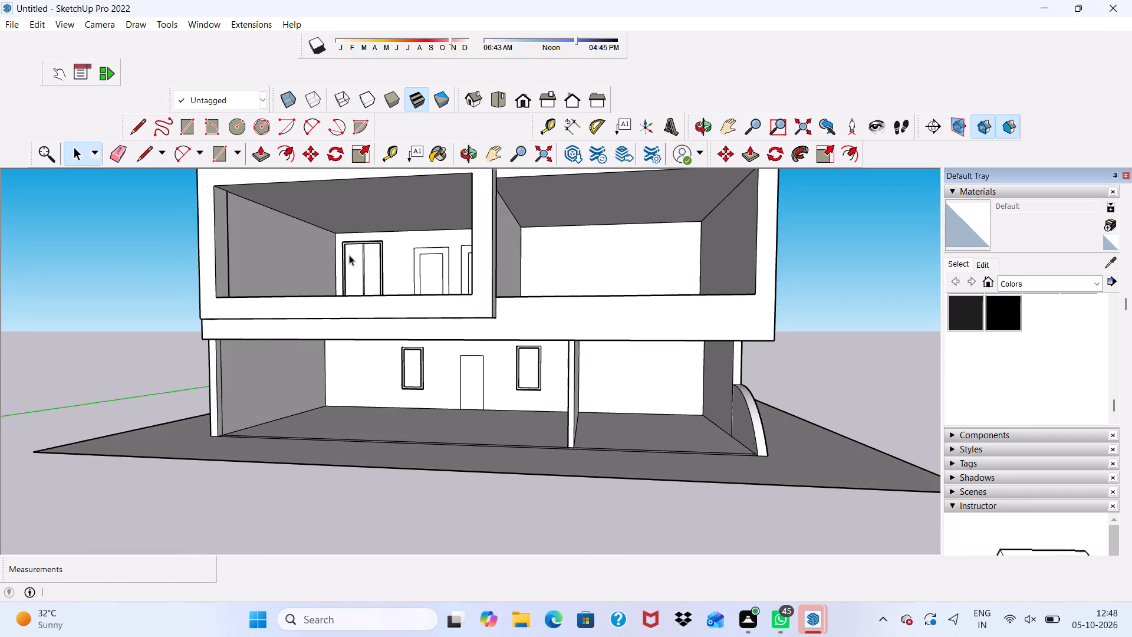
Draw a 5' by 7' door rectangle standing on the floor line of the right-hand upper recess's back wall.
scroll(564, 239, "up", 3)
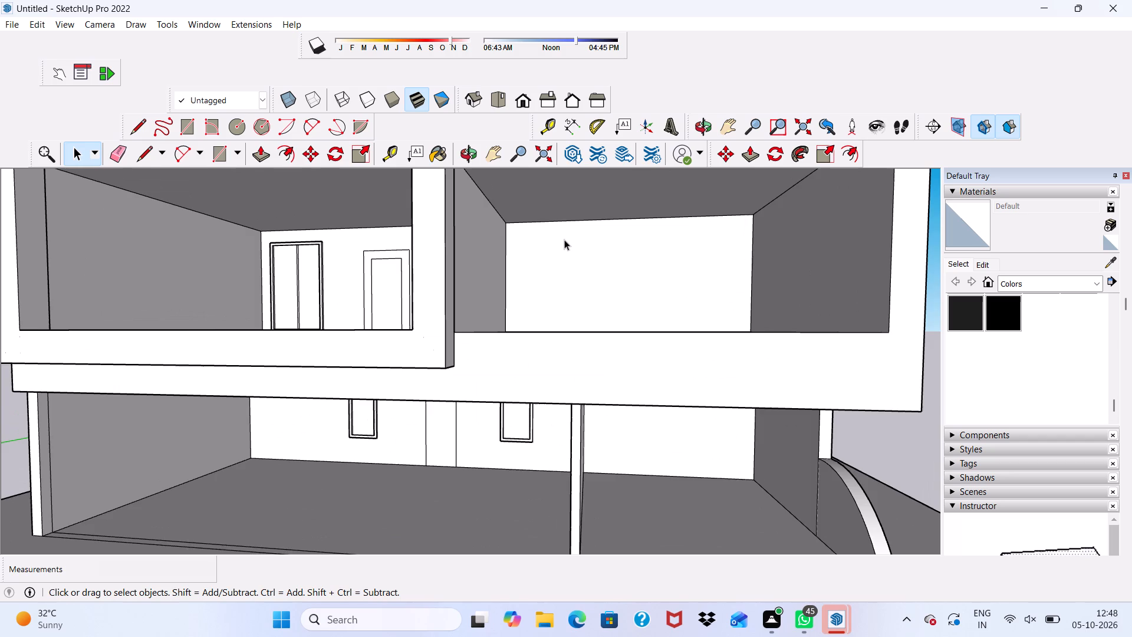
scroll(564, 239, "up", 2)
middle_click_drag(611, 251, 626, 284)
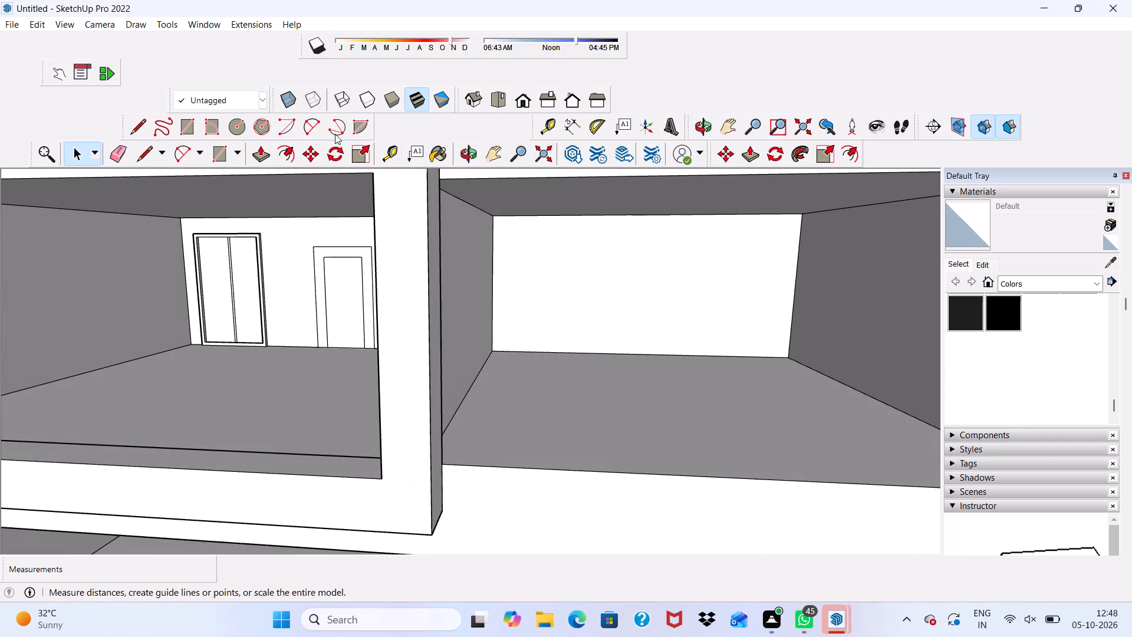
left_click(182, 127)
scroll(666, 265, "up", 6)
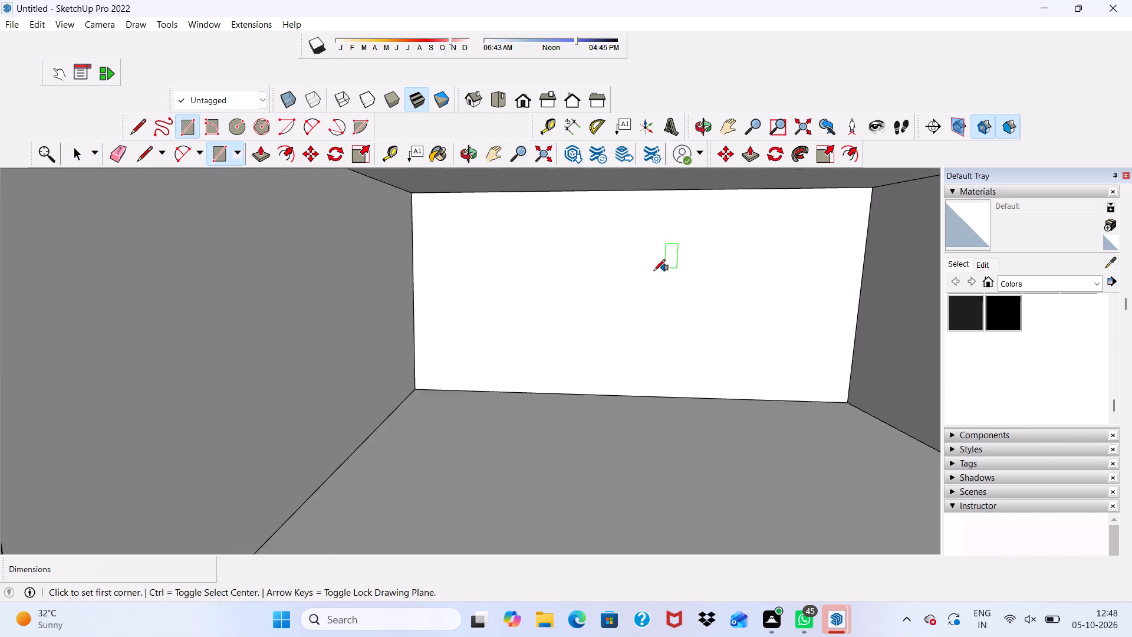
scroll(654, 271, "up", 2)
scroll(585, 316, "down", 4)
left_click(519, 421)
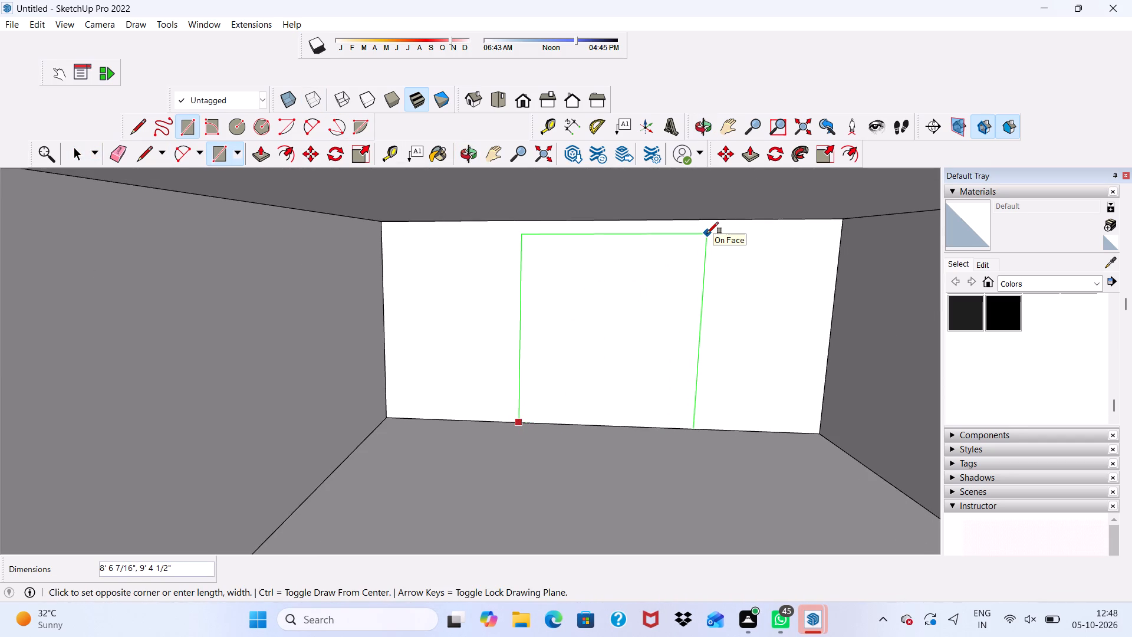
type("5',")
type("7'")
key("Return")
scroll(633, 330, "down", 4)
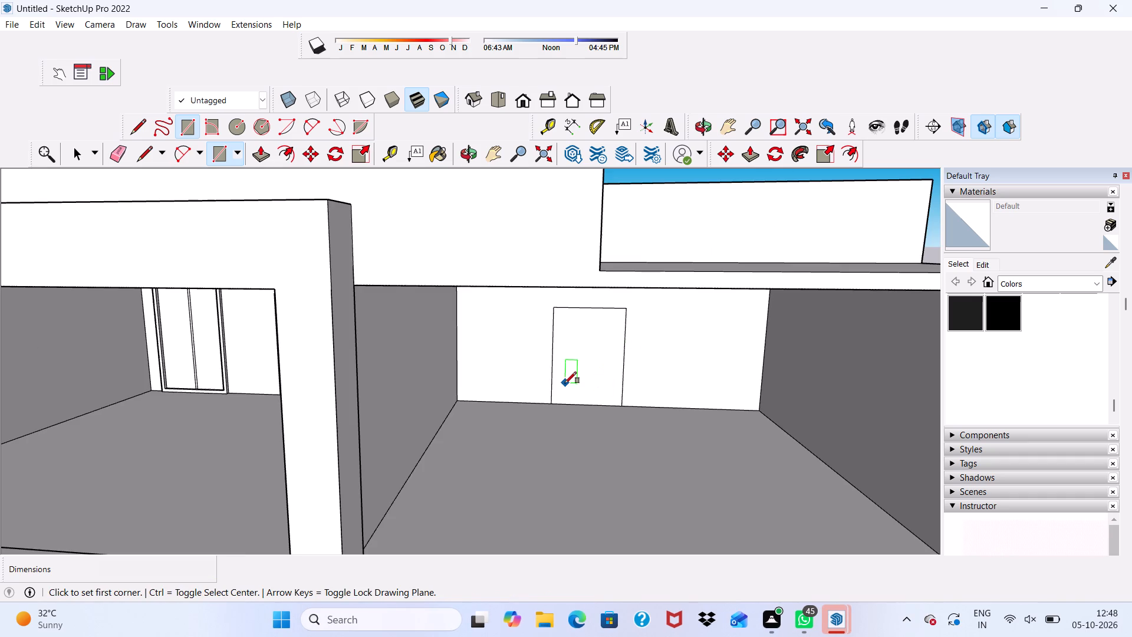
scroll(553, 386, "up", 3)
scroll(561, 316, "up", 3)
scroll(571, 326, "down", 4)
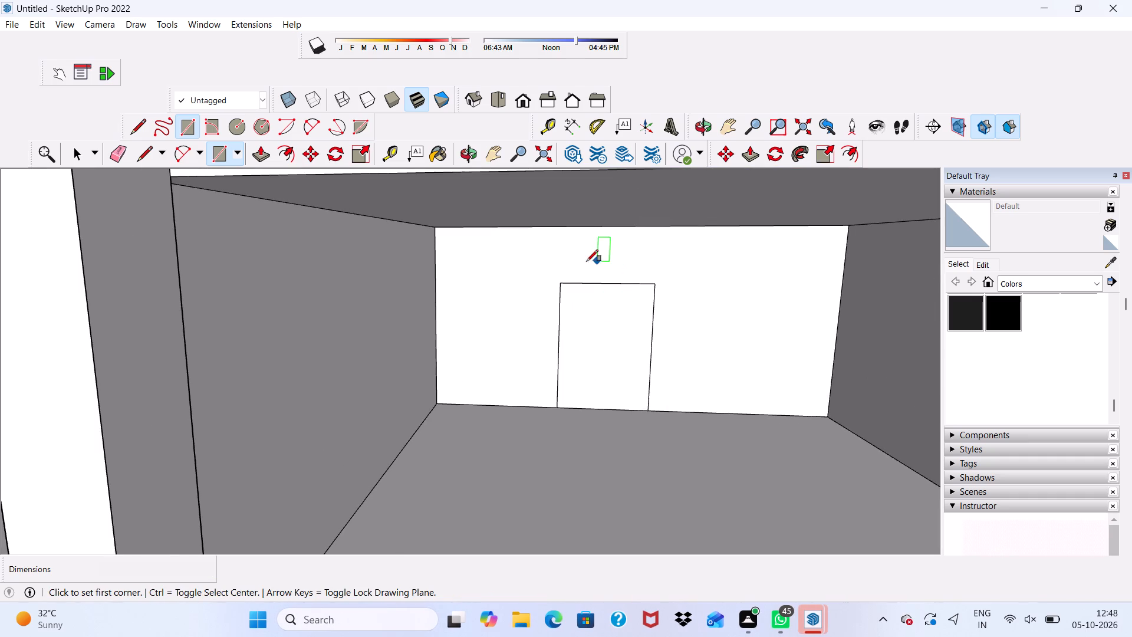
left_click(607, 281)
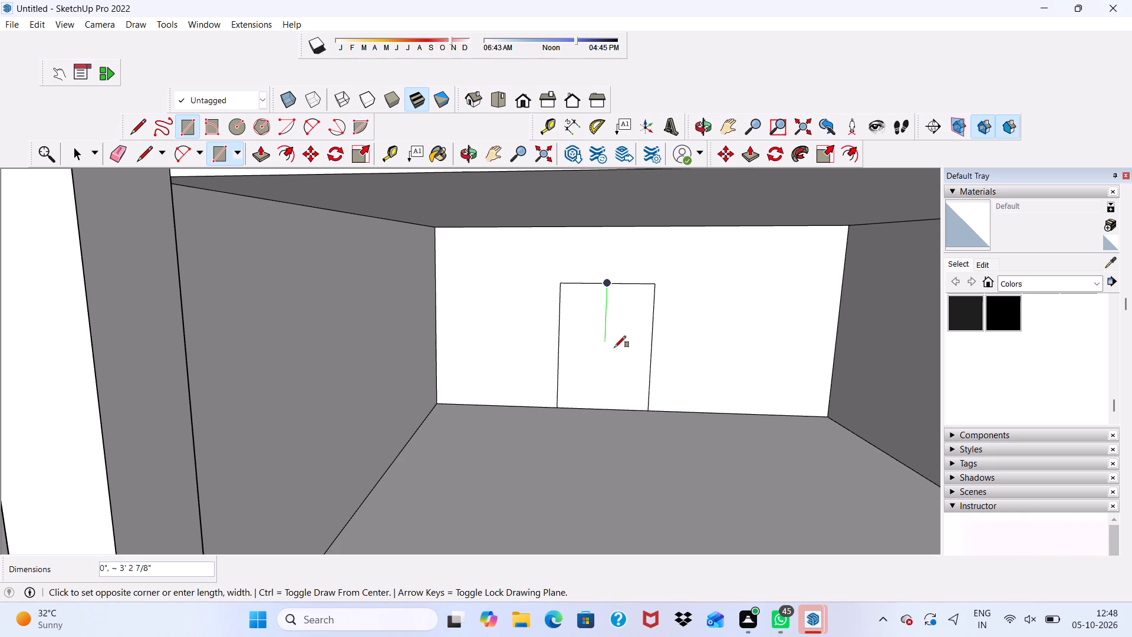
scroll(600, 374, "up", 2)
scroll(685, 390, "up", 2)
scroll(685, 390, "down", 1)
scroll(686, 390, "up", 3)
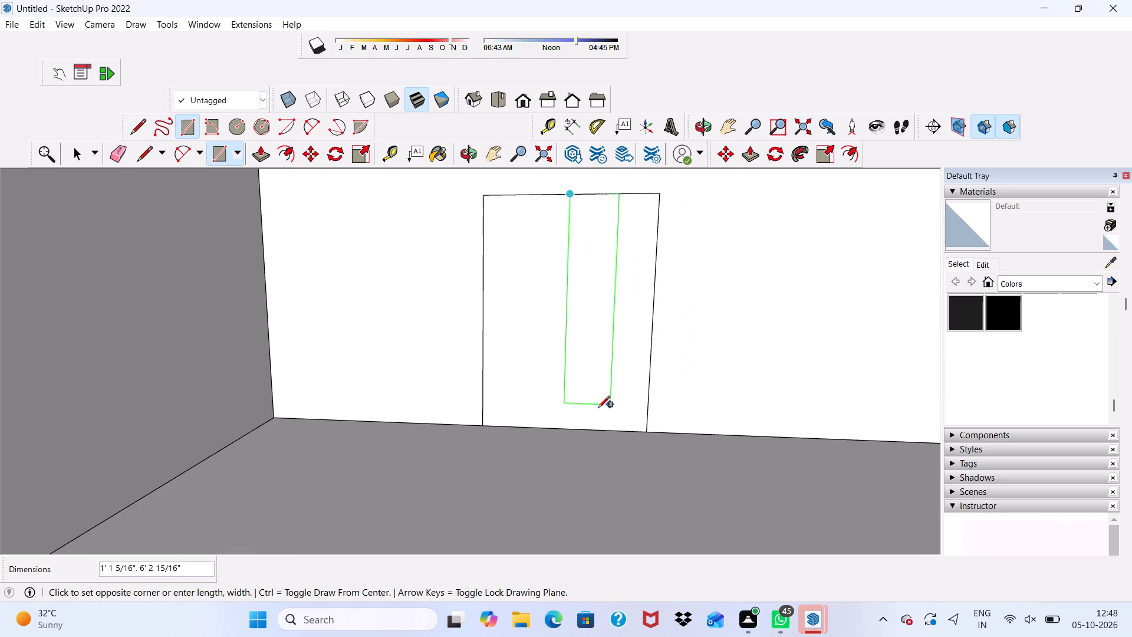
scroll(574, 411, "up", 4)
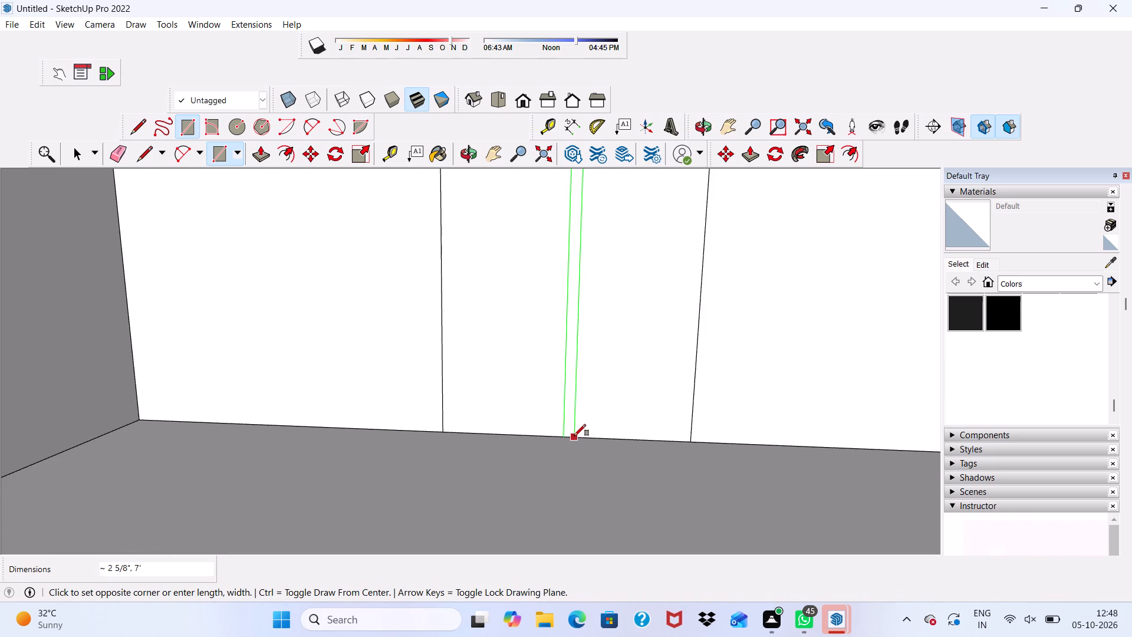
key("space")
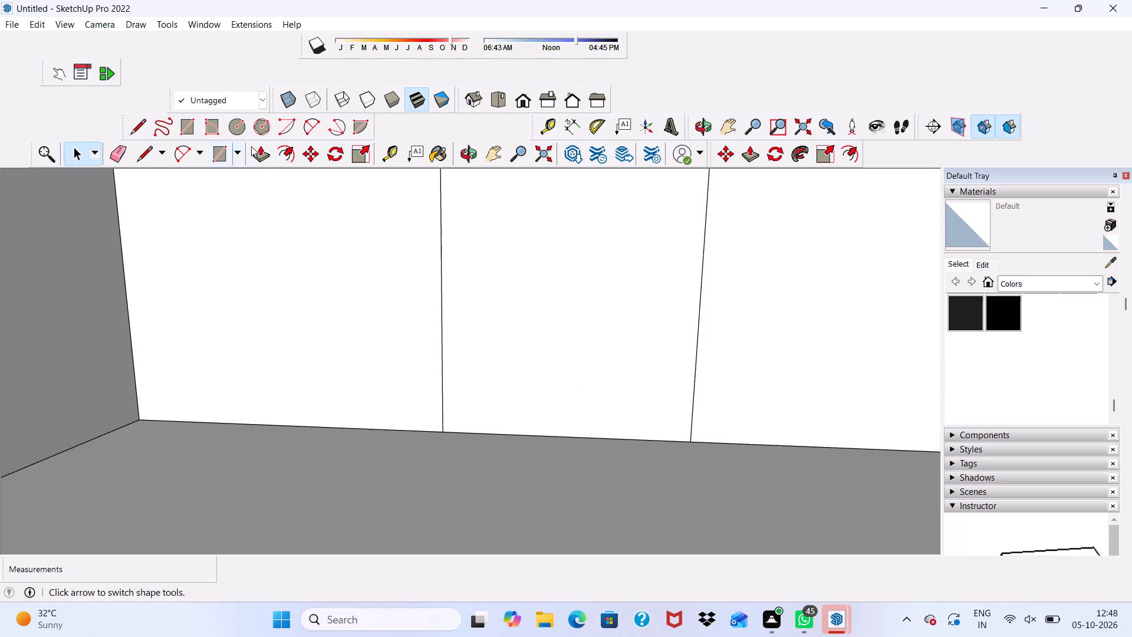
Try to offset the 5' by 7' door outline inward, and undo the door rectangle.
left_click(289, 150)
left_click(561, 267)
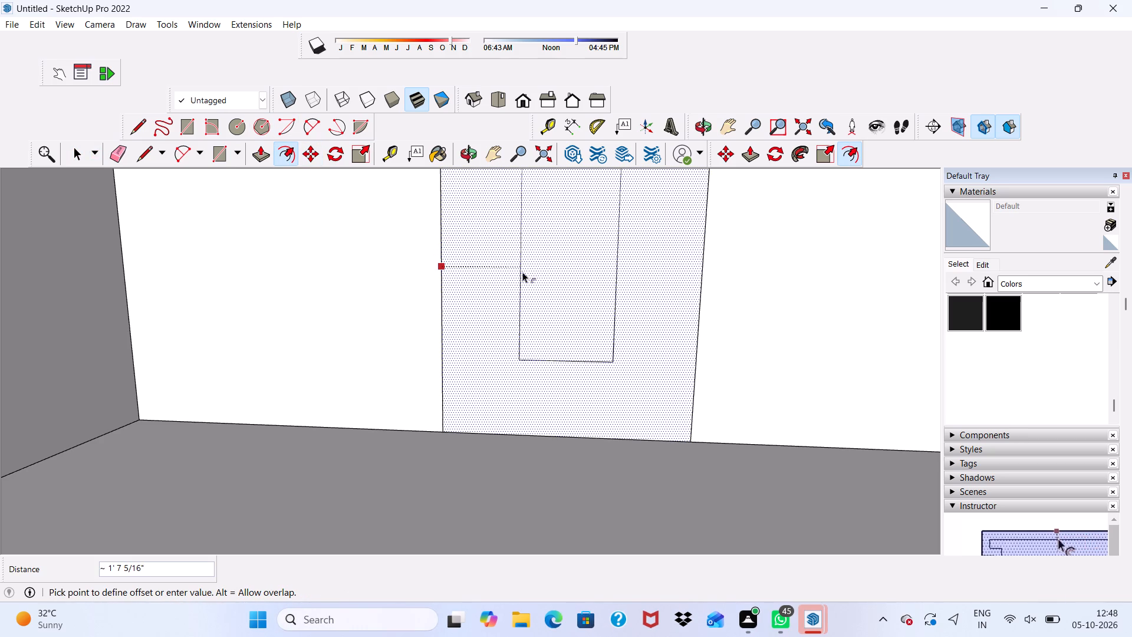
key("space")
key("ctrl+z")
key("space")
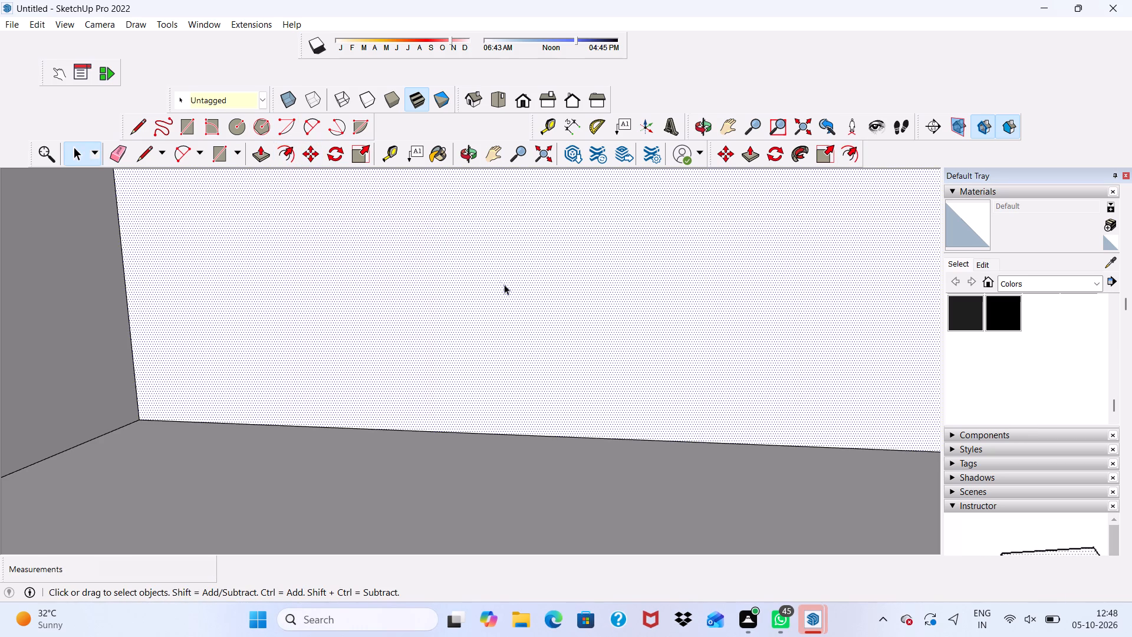
Draw a 6' by 7' door rectangle rising from the floor line on the right-hand upper recess's back wall.
scroll(441, 267, "up", 1)
scroll(441, 282, "down", 1)
scroll(441, 298, "up", 1)
scroll(442, 308, "down", 4)
scroll(462, 307, "up", 2)
scroll(462, 313, "down", 10)
scroll(399, 358, "up", 1)
scroll(508, 290, "down", 11)
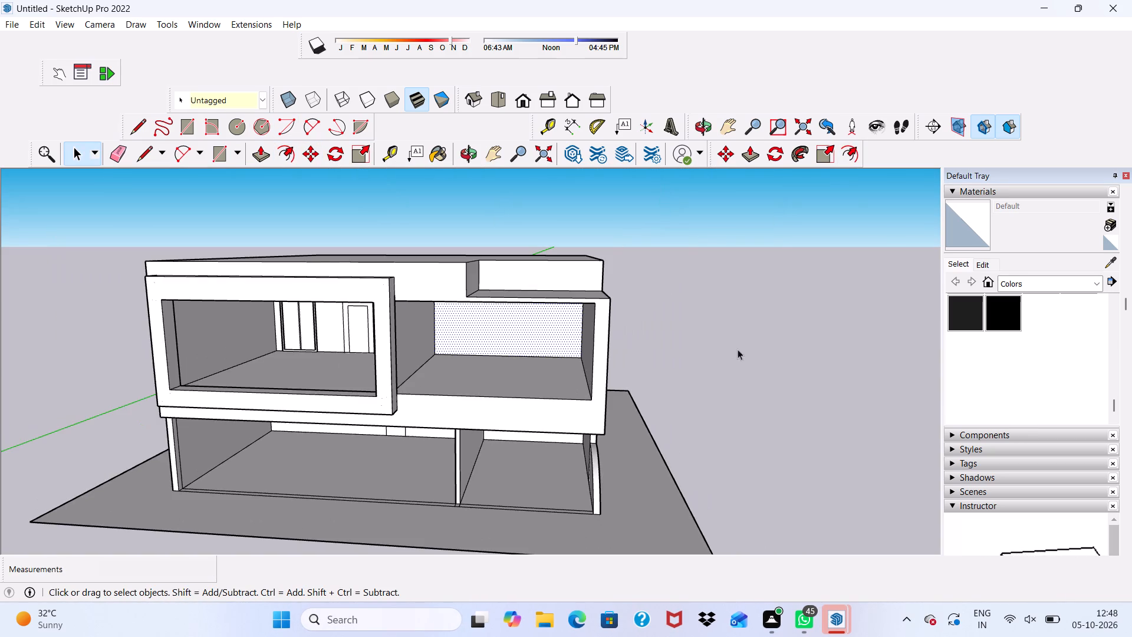
left_click(751, 343)
scroll(459, 383, "up", 7)
middle_click_drag(500, 367, 537, 351)
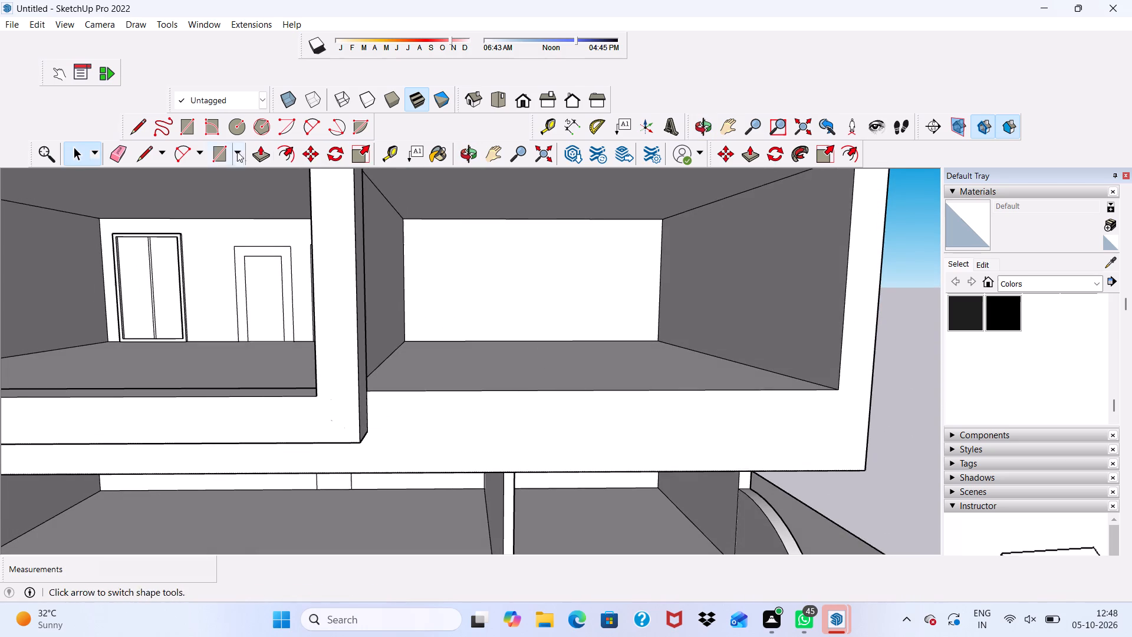
left_click(182, 131)
scroll(345, 272, "up", 3)
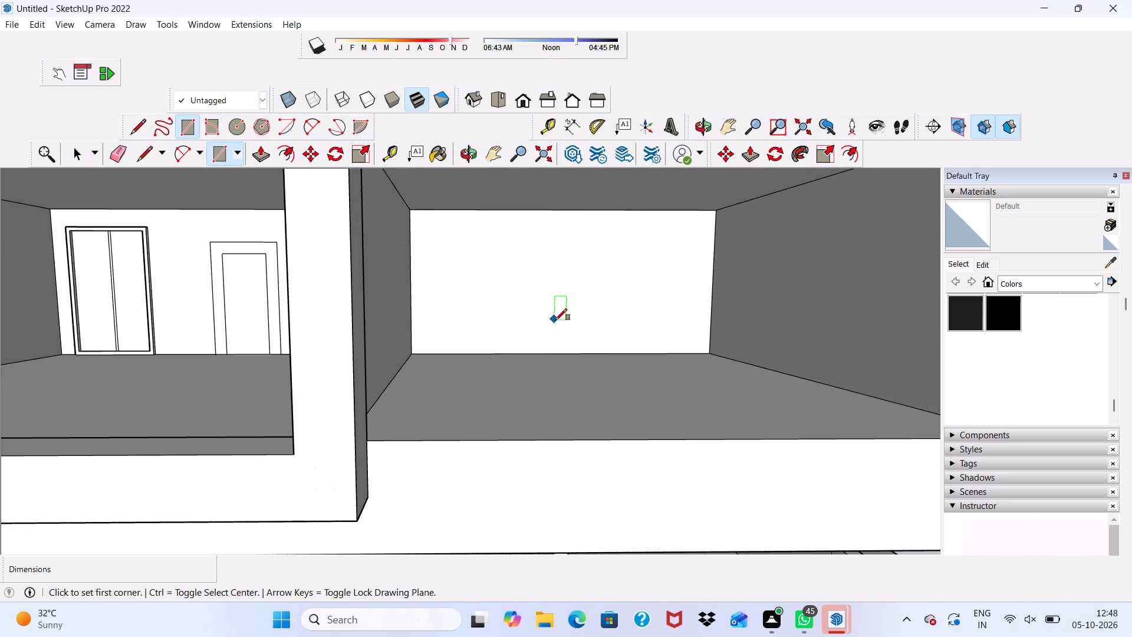
left_click(529, 350)
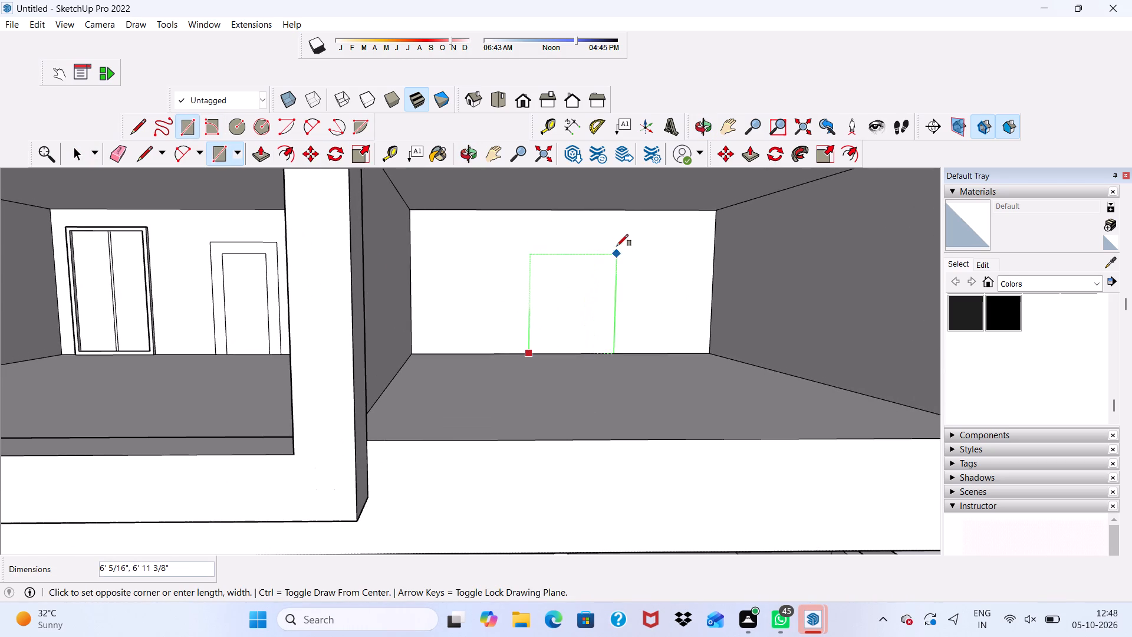
type("6',7'")
key("Return")
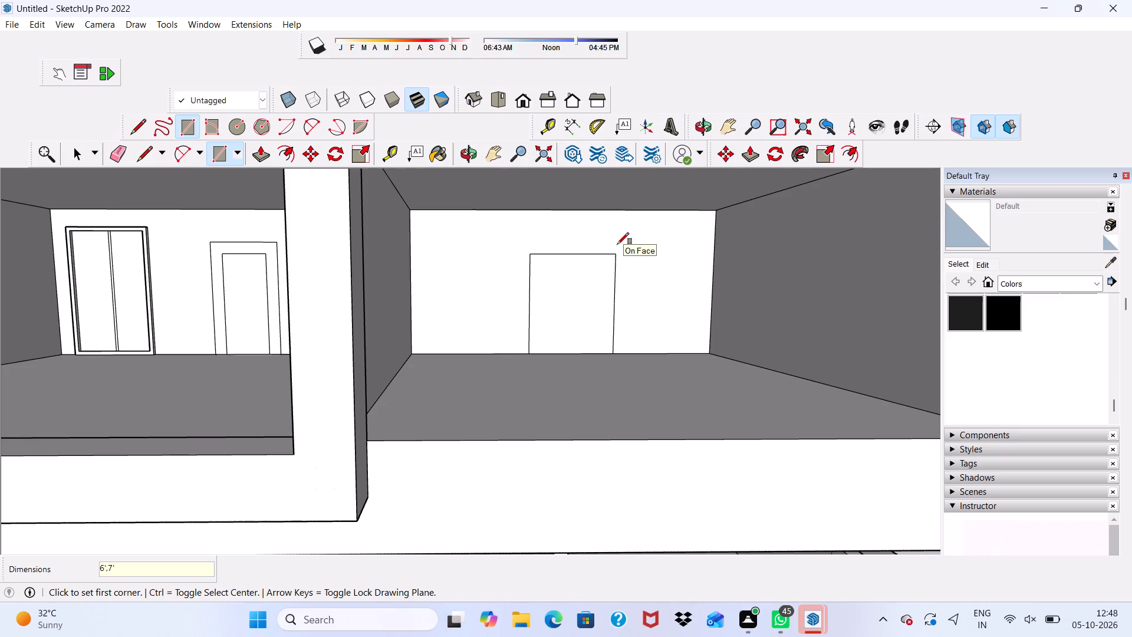
Offset the door outline's side and top edges inward by about 10 3/8" to form the frame.
left_click(286, 148)
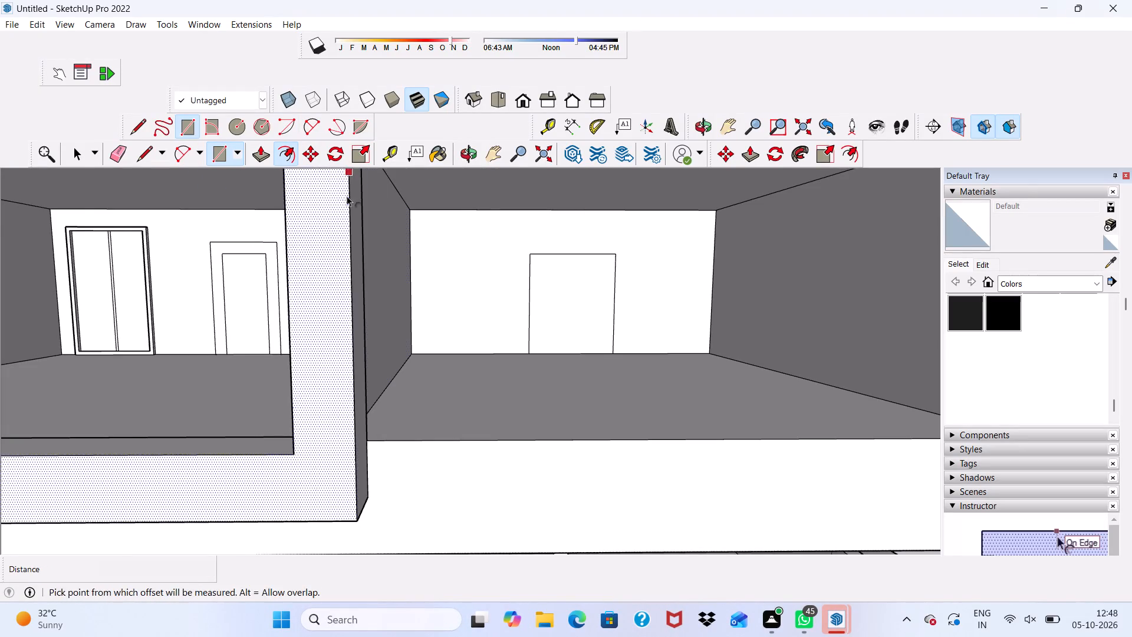
scroll(546, 282, "up", 2)
left_click(518, 283)
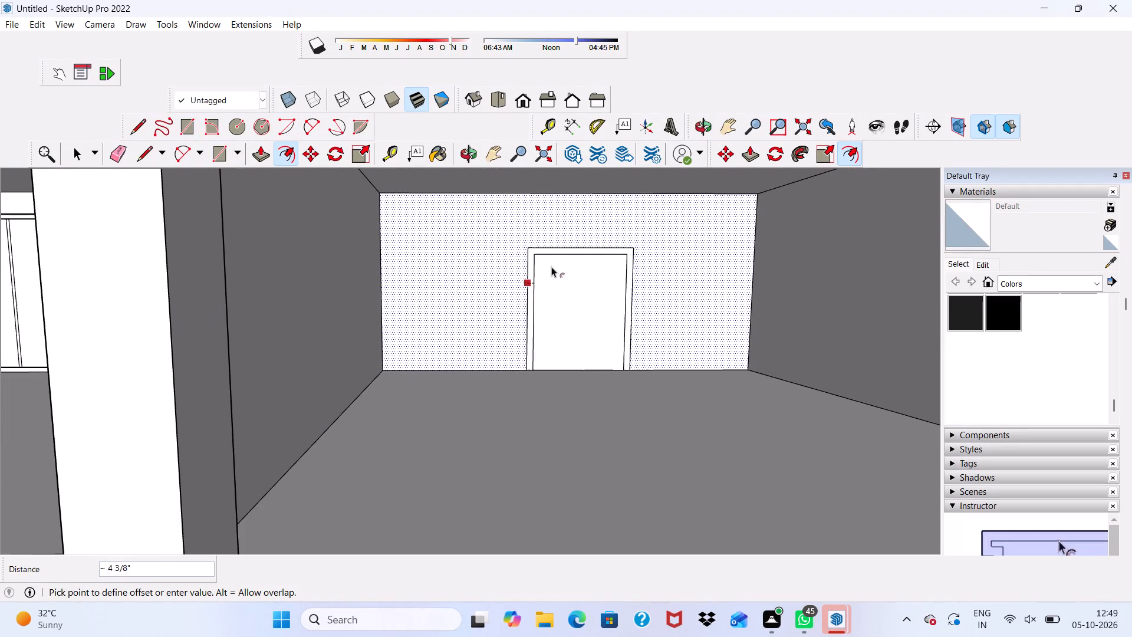
scroll(560, 274, "up", 4)
scroll(511, 227, "up", 5)
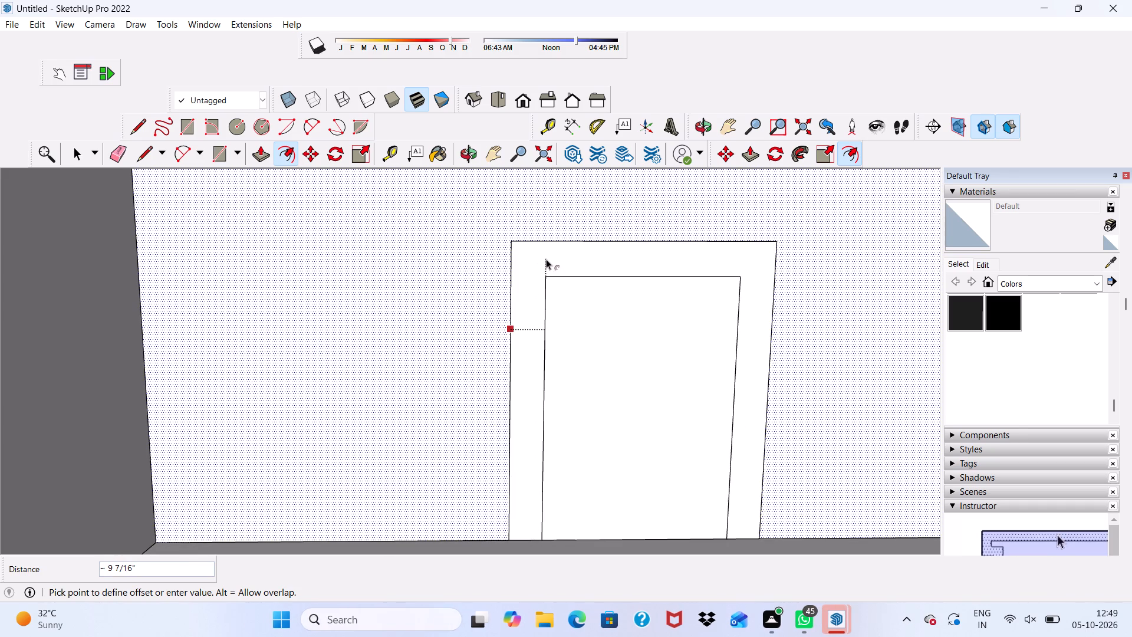
scroll(546, 254, "down", 4)
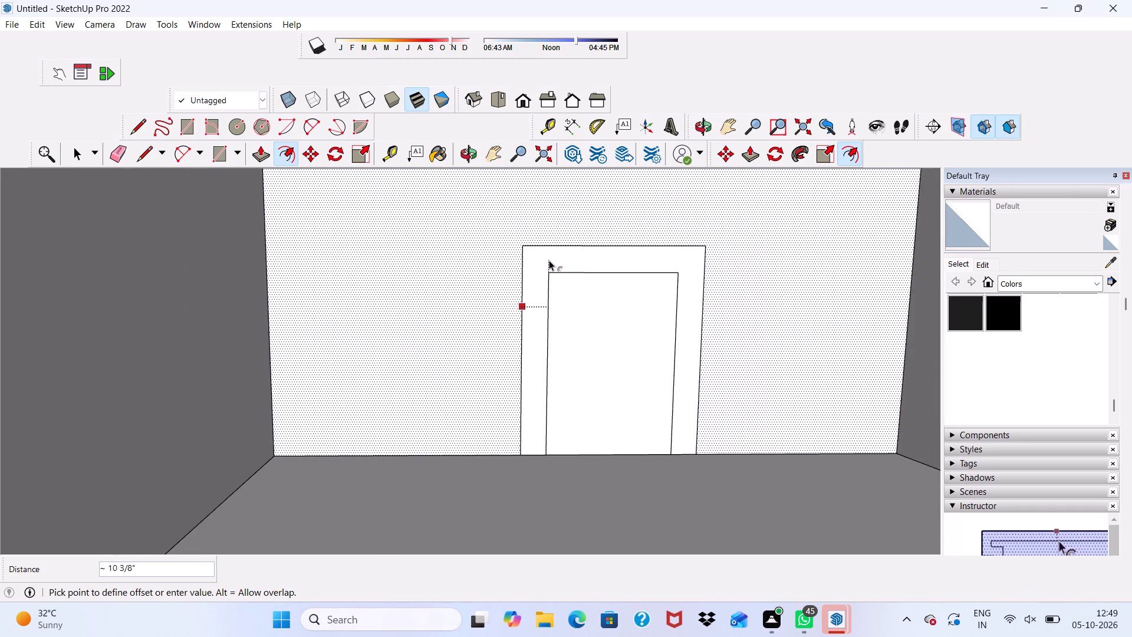
scroll(549, 258, "up", 1)
left_click(549, 254)
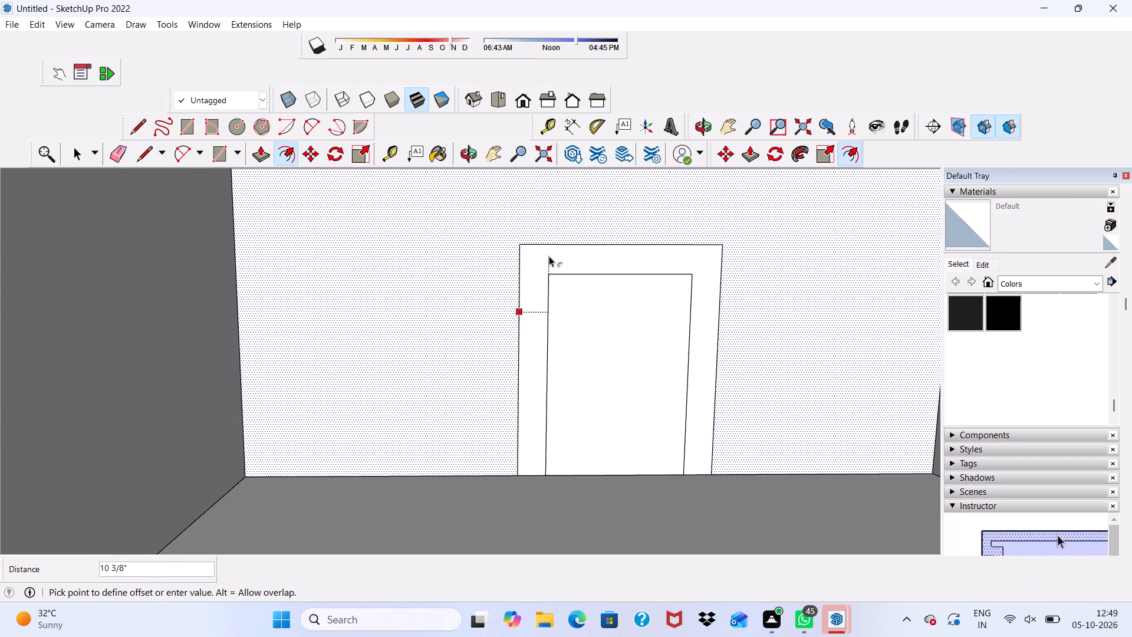
scroll(548, 256, "down", 17)
key("space")
key("space")
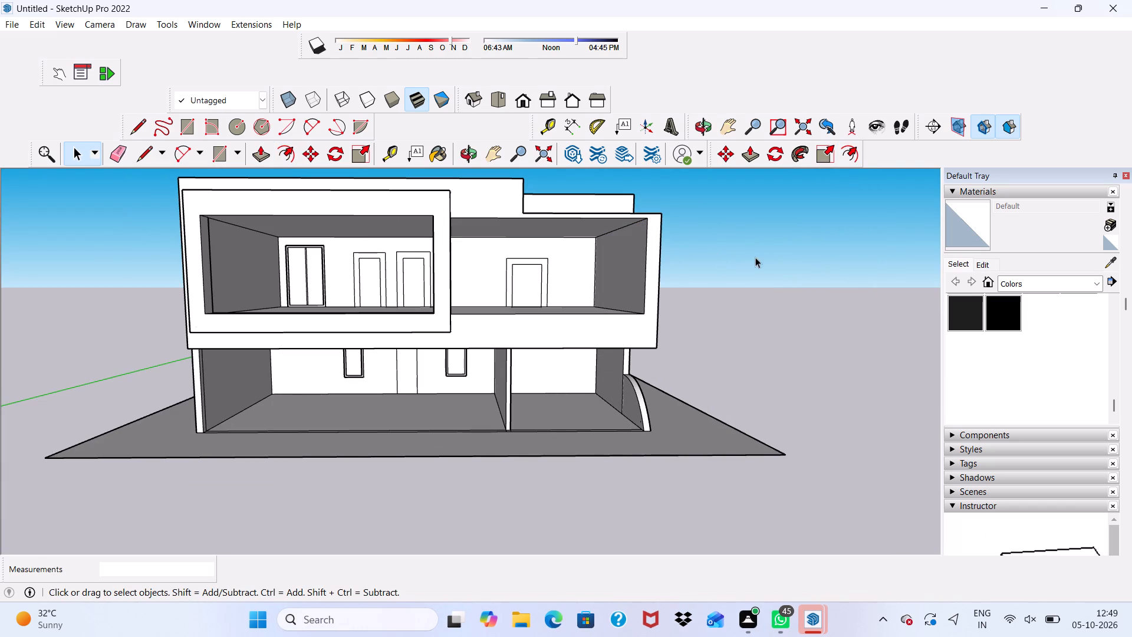
left_click(775, 248)
Draw a narrow full-height divider rectangle from the top midpoint of the right-hand upper recess door's inner outline to the floor line.
scroll(636, 254, "up", 10)
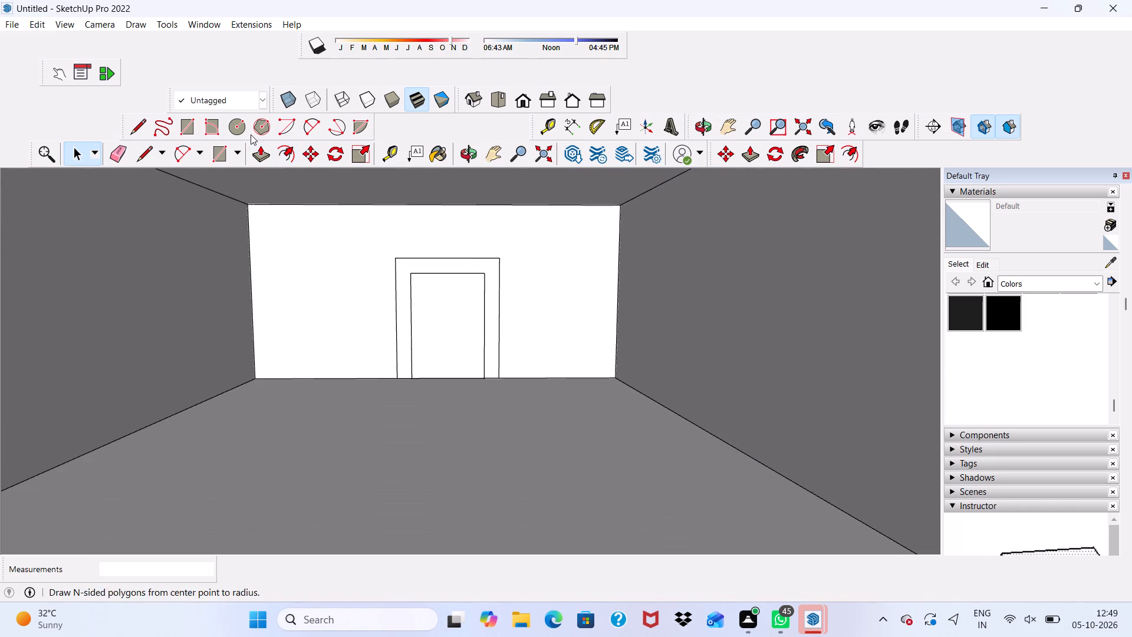
left_click(185, 119)
scroll(545, 275, "up", 5)
scroll(435, 269, "up", 4)
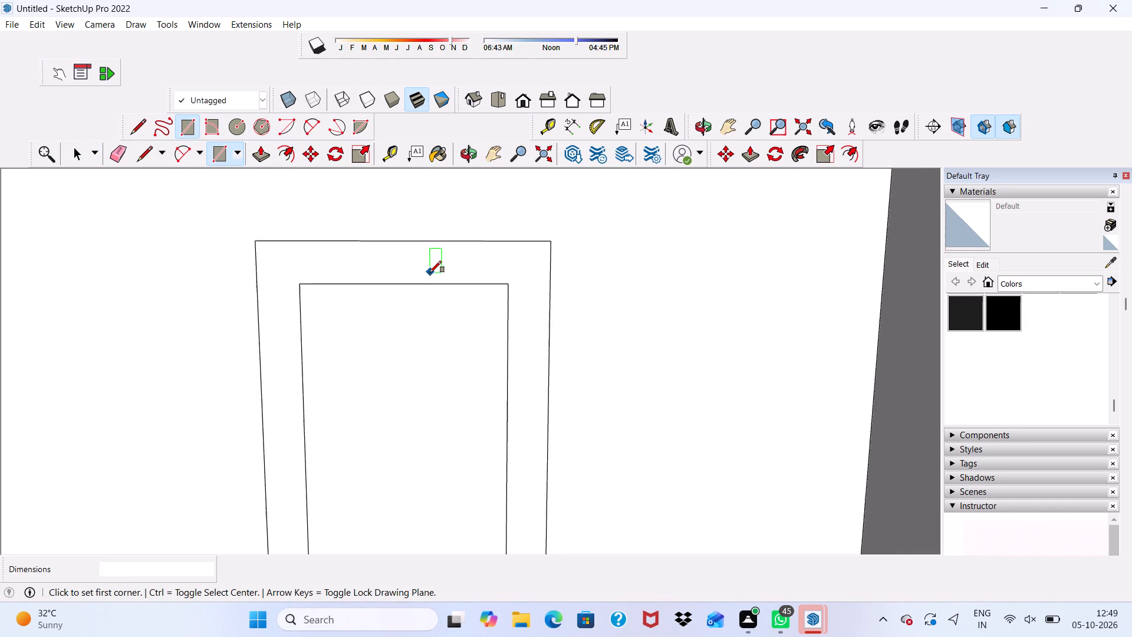
scroll(430, 272, "up", 2)
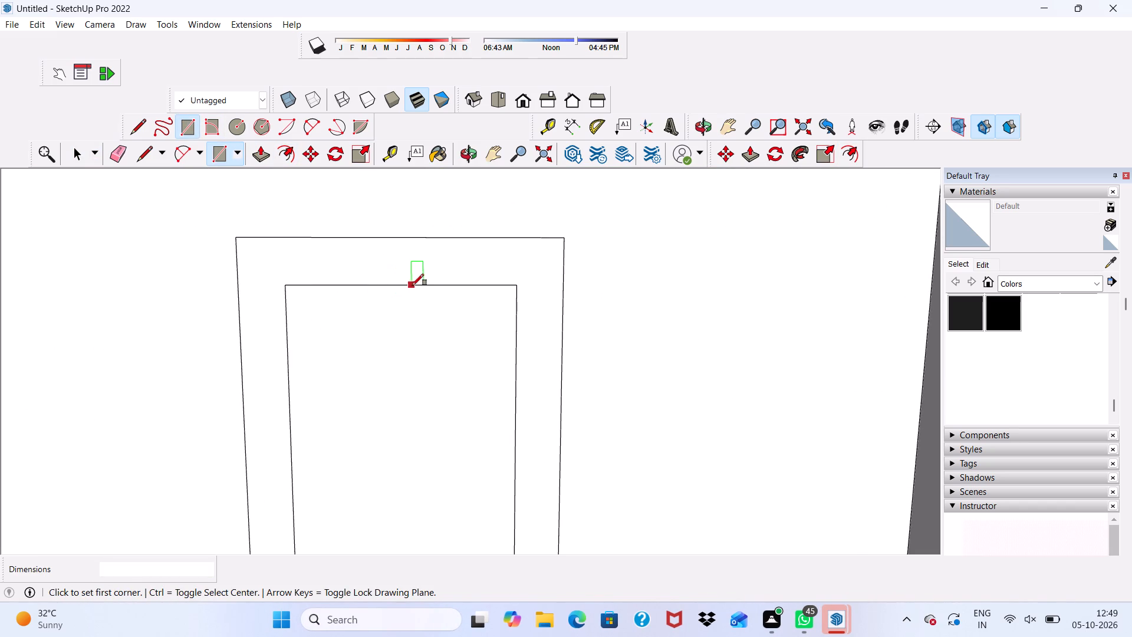
left_click(406, 285)
scroll(388, 303, "down", 6)
scroll(416, 331, "up", 1)
scroll(419, 339, "down", 2)
scroll(425, 345, "up", 1)
scroll(430, 351, "down", 1)
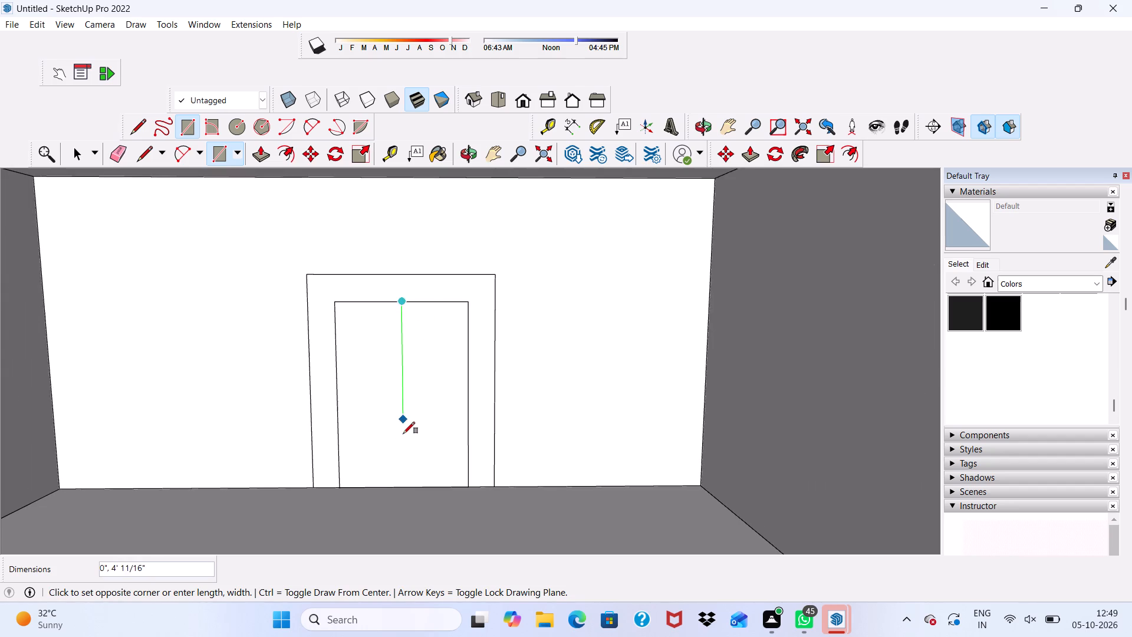
scroll(404, 443, "up", 7)
scroll(407, 452, "down", 6)
scroll(407, 500, "up", 12)
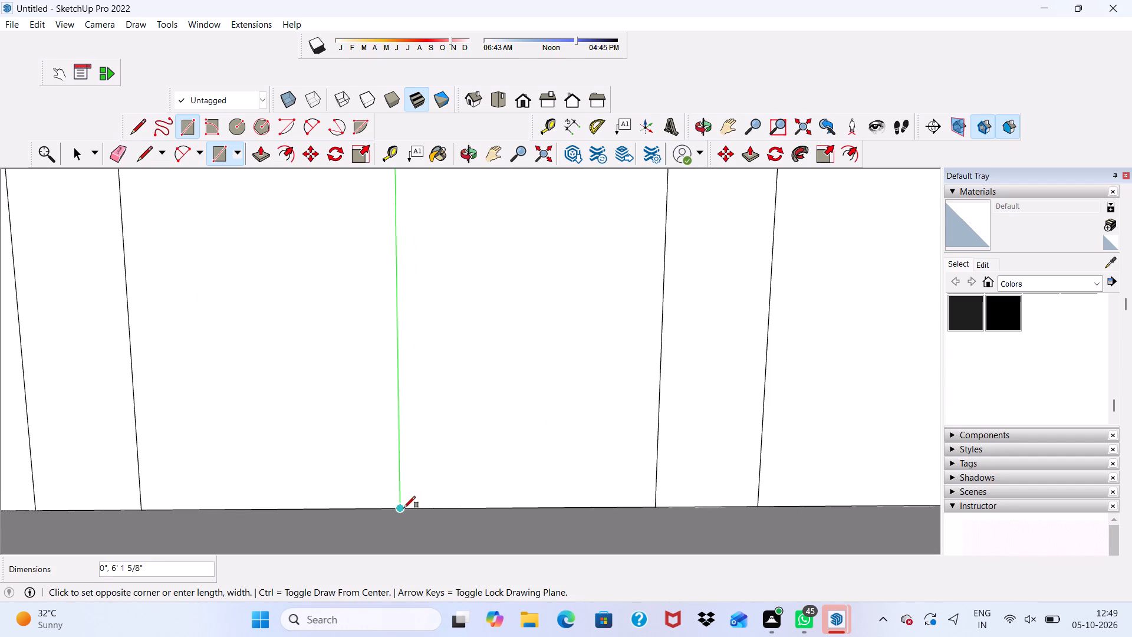
left_click(414, 505)
scroll(398, 496, "down", 2)
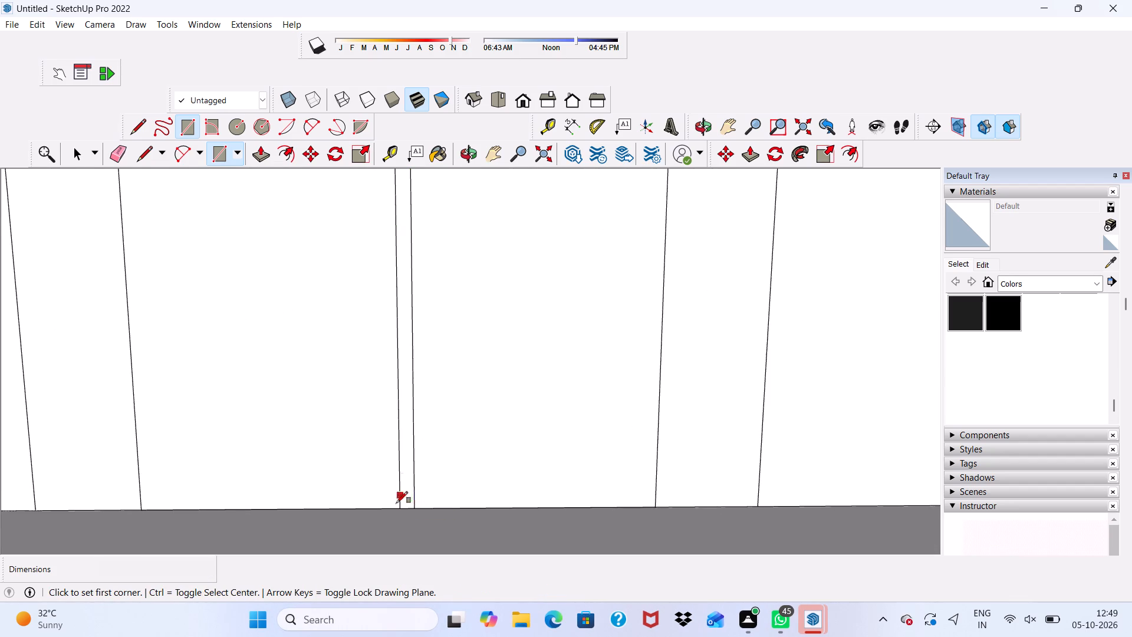
scroll(396, 503, "down", 18)
key("space")
Extrude the door's narrow central divider outward by 3".
scroll(425, 382, "up", 14)
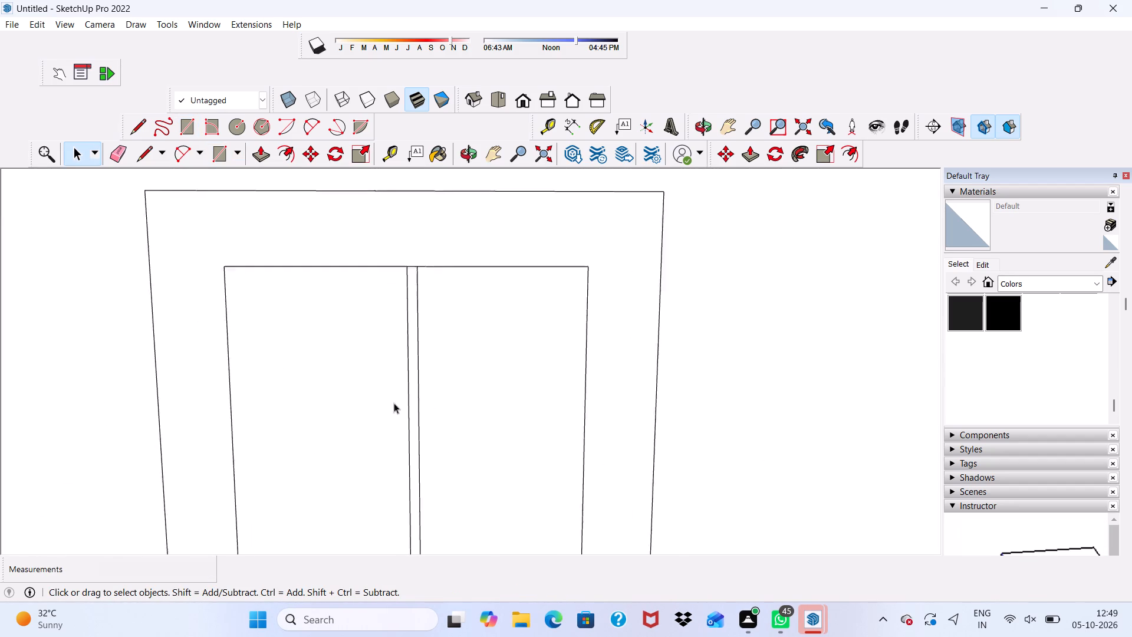
scroll(394, 403, "up", 1)
left_click(417, 400)
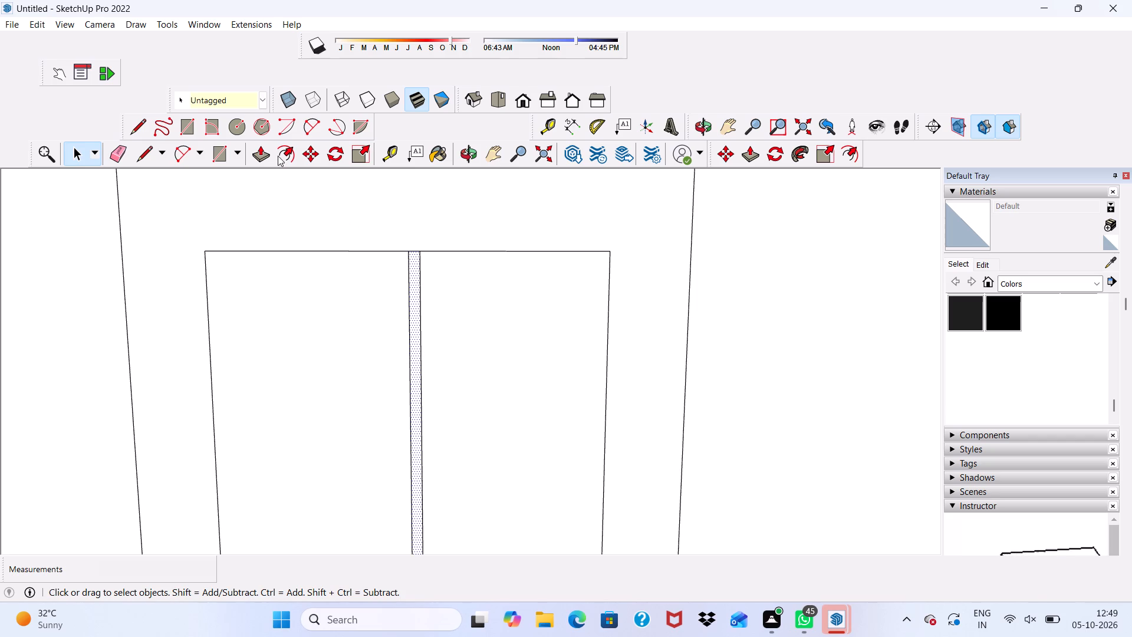
left_click(259, 153)
left_click(417, 385)
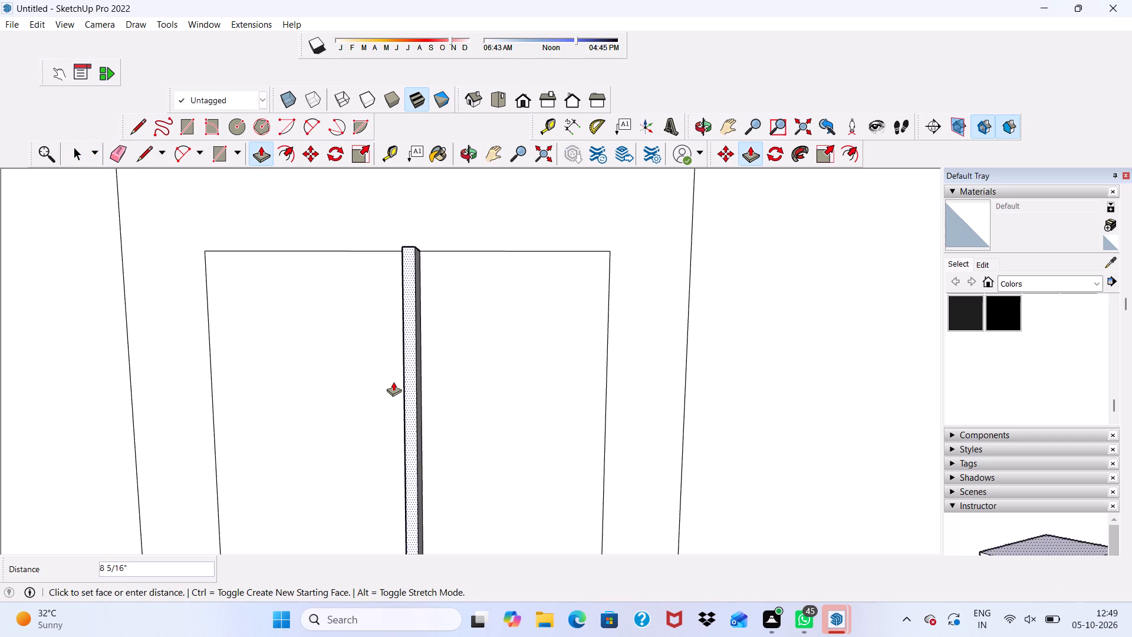
type("3\"")
key("Return")
scroll(546, 224, "down", 5)
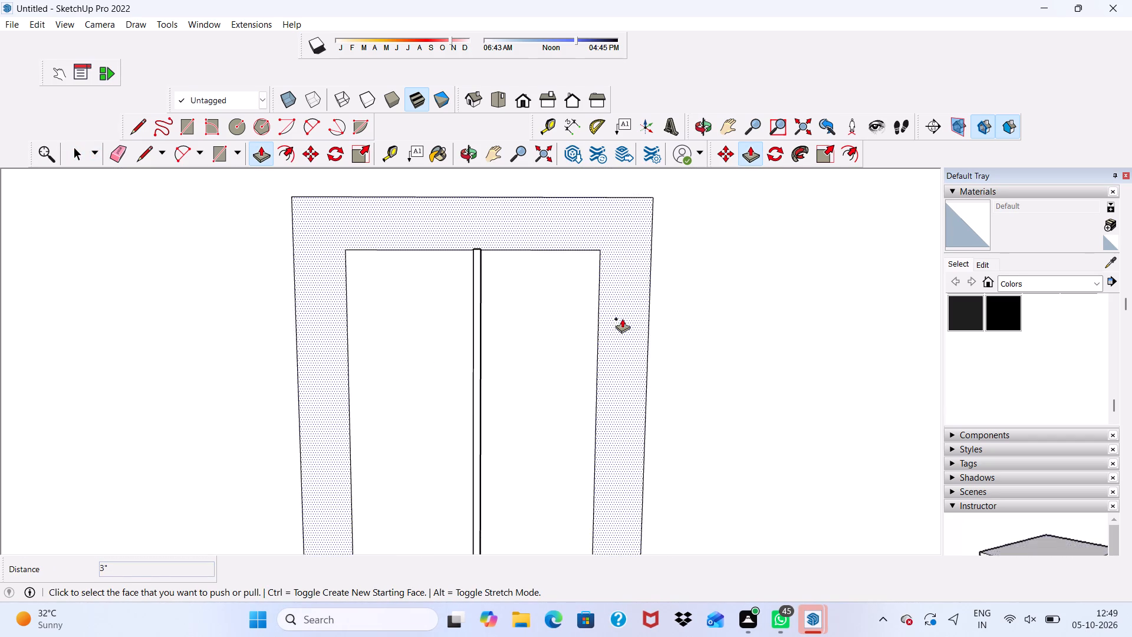
Extrude the surrounding door frame outward 3" so it is level with the central divider's front face.
left_click(622, 318)
scroll(482, 361, "up", 3)
left_click(478, 358)
scroll(476, 358, "down", 3)
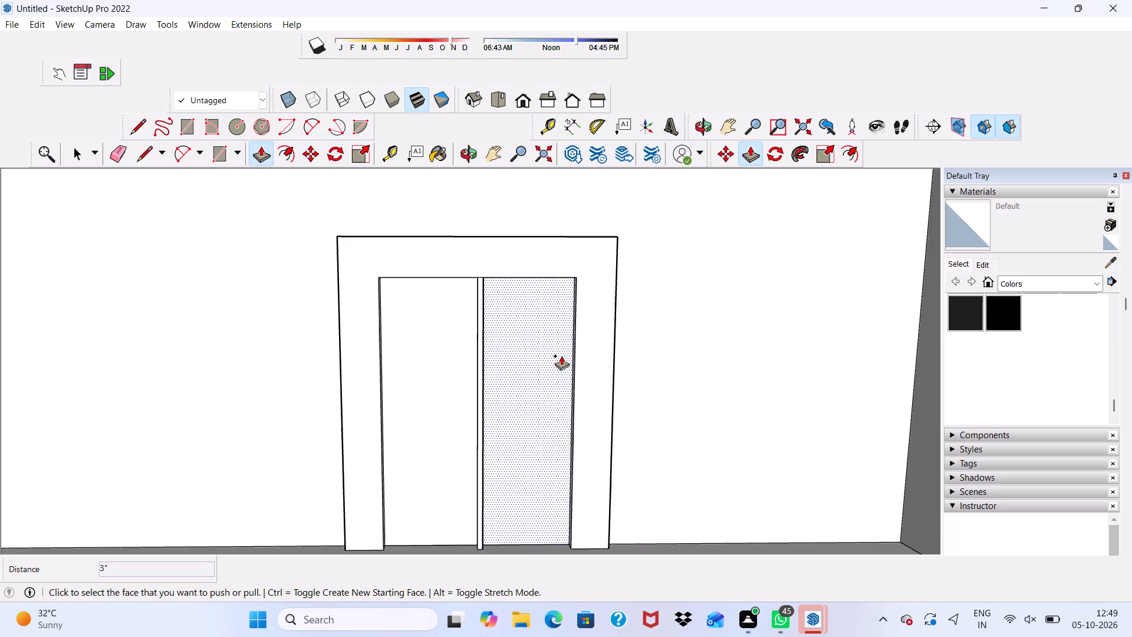
scroll(561, 356, "down", 19)
key("space")
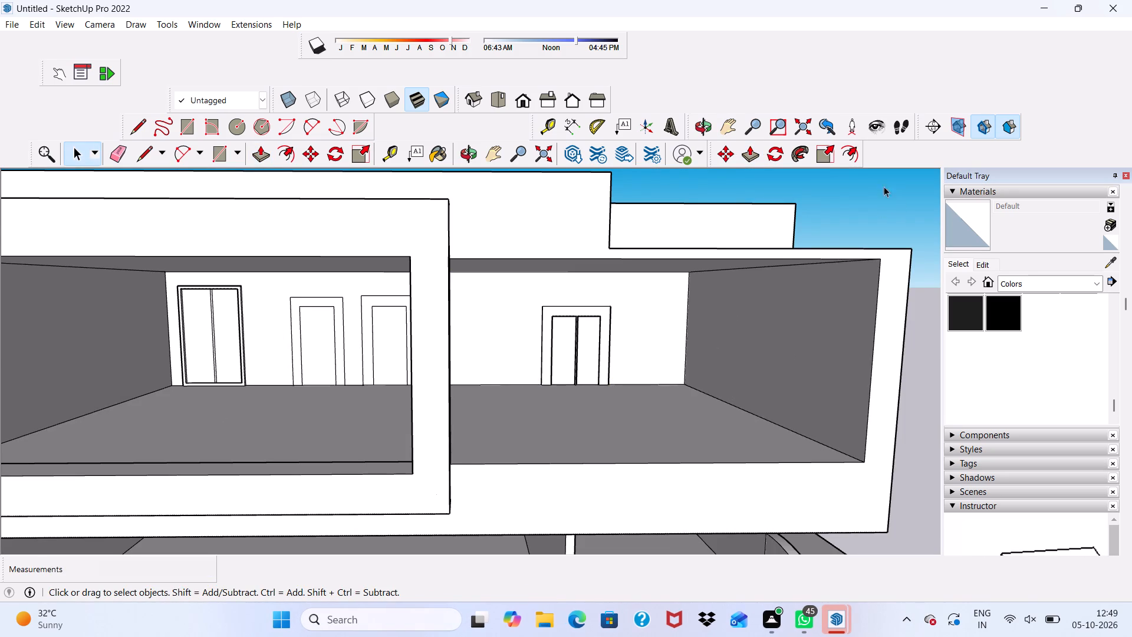
Examine the double door's frame and divider in the right-hand upper recess from several angles, along with the overall front elevation.
scroll(458, 434, "down", 1)
middle_click_drag(458, 434, 334, 421)
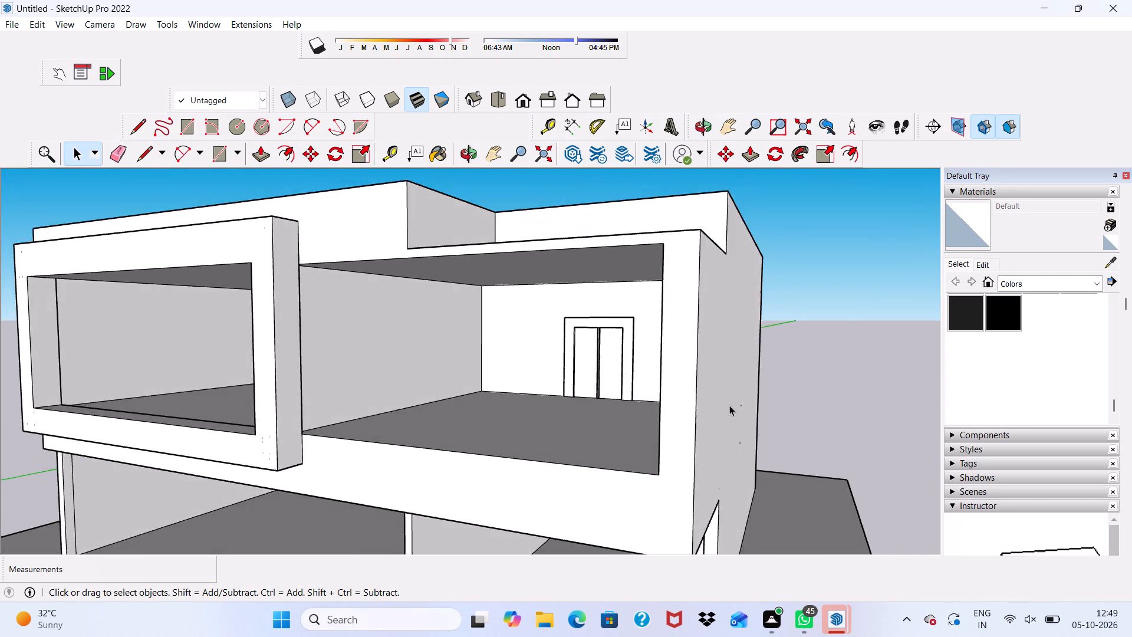
scroll(733, 400, "up", 17)
scroll(583, 312, "down", 1)
middle_click_drag(596, 314, 712, 397)
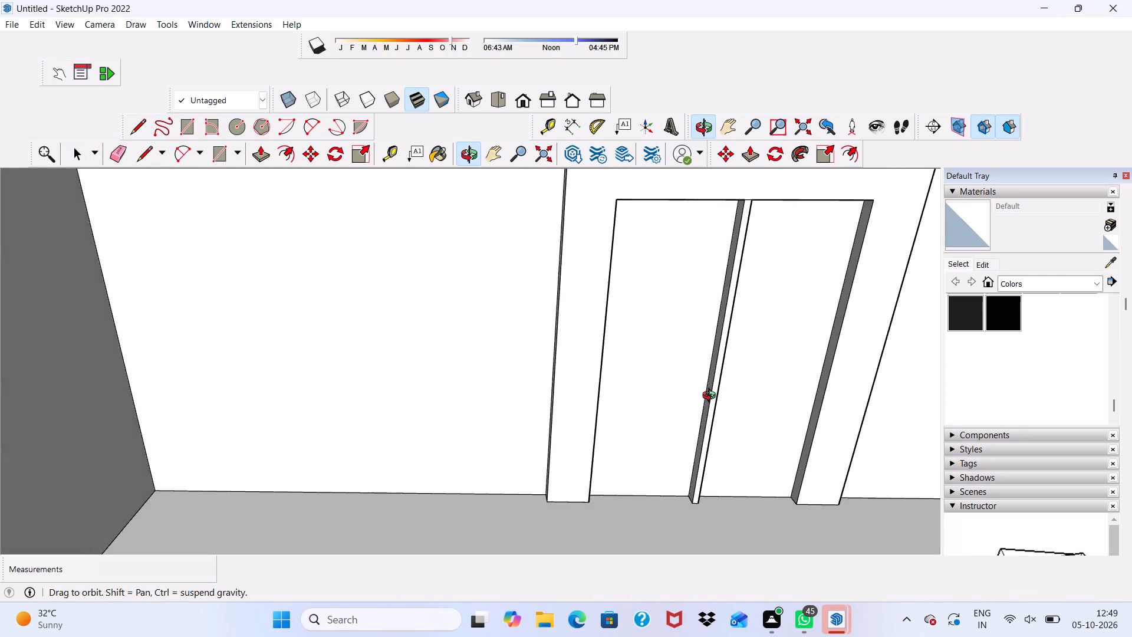
middle_click_drag(712, 397, 640, 369)
scroll(636, 337, "down", 5)
middle_click_drag(654, 408, 753, 351)
scroll(552, 392, "down", 4)
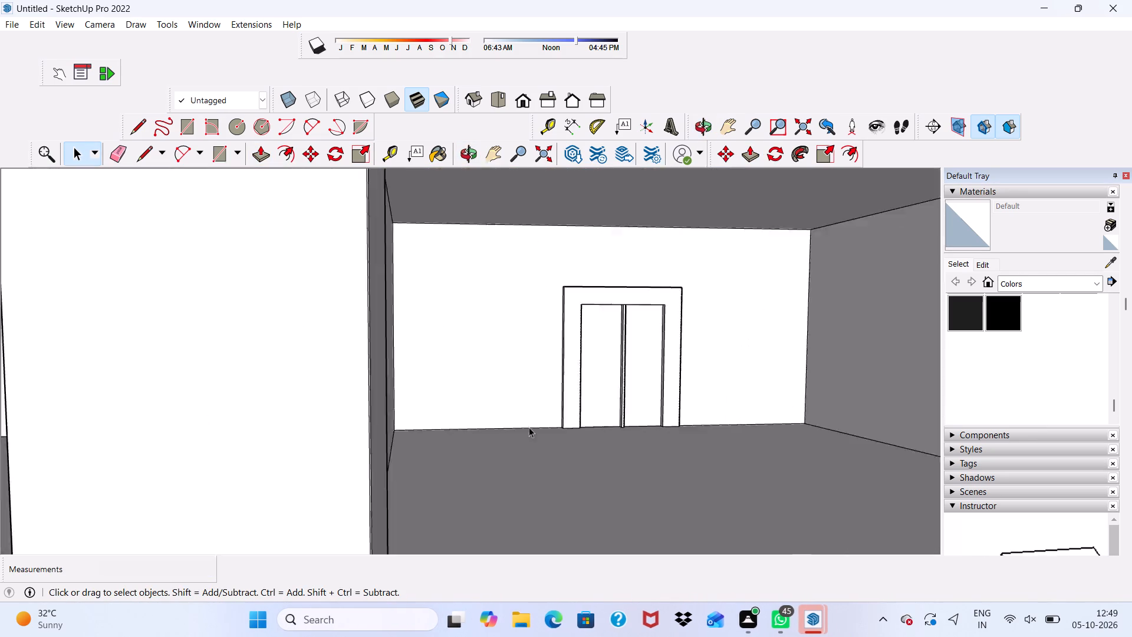
scroll(529, 427, "down", 11)
middle_click_drag(606, 462, 551, 393)
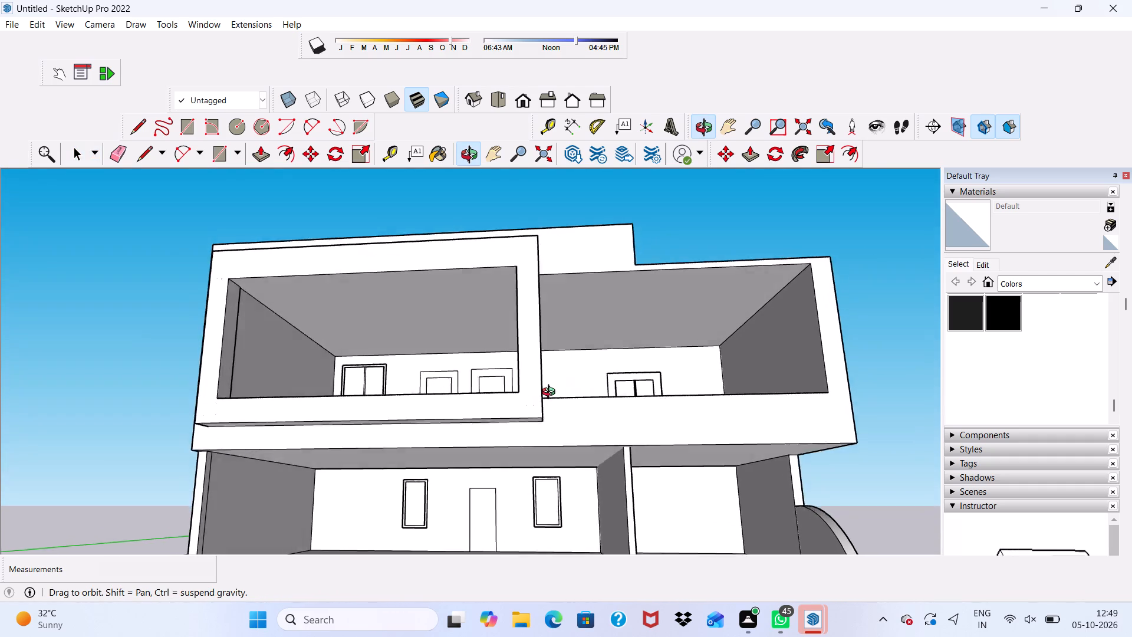
middle_click_drag(551, 393, 574, 418)
scroll(581, 432, "down", 4)
Extrude the central divider of the boxed balcony's two-panel glazed opening outward 3", level with its frame.
scroll(460, 370, "up", 12)
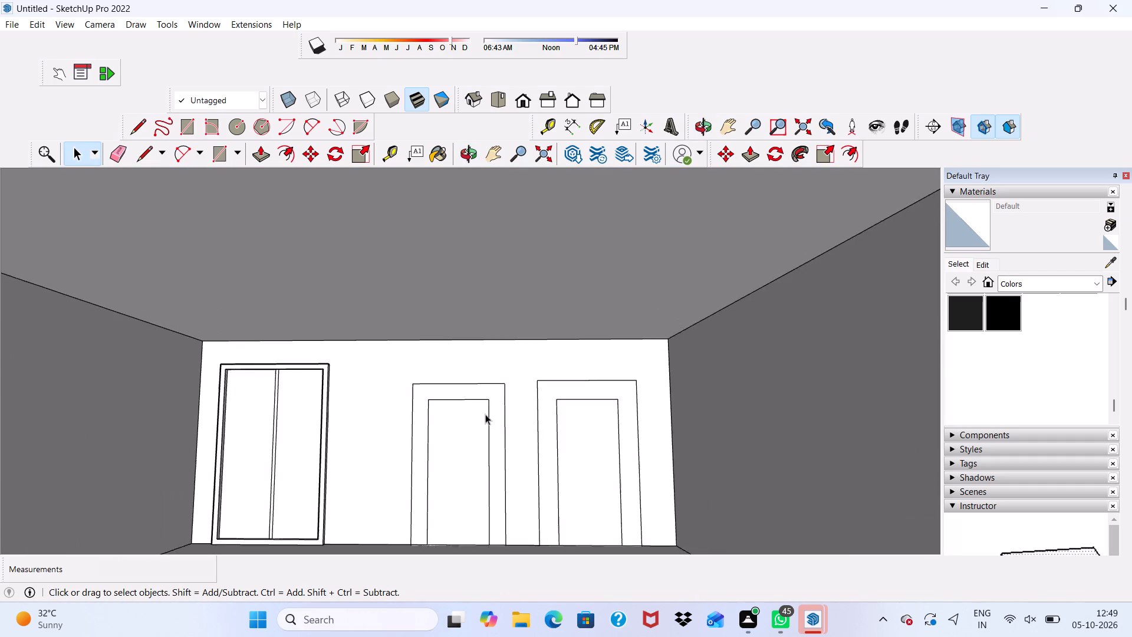
scroll(485, 414, "up", 1)
scroll(219, 257, "up", 4)
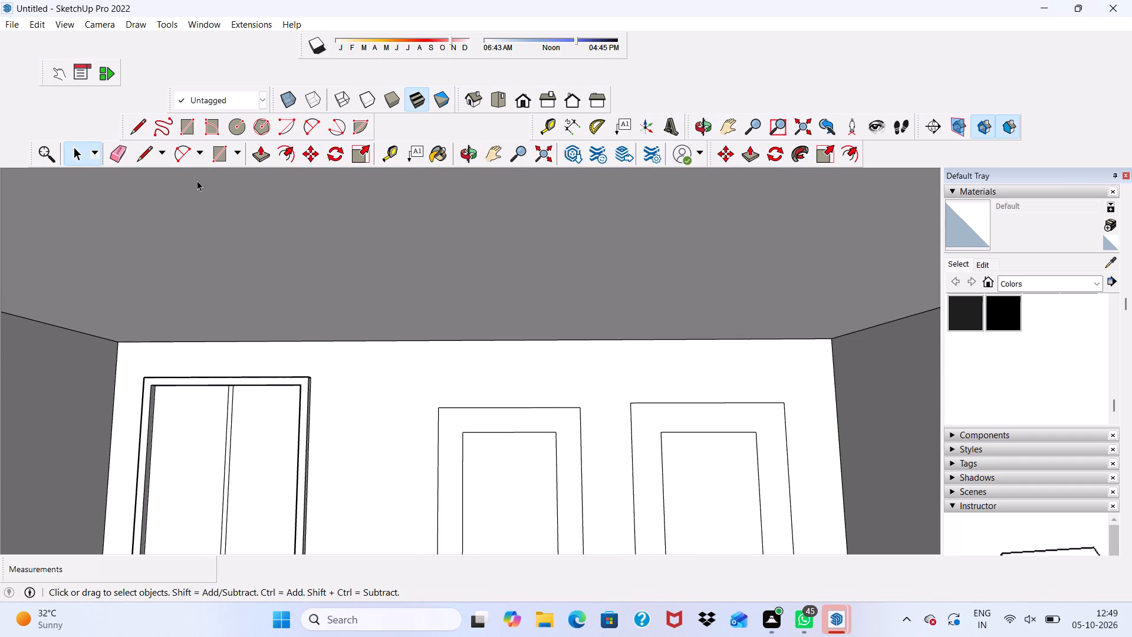
left_click(258, 153)
scroll(161, 434, "up", 6)
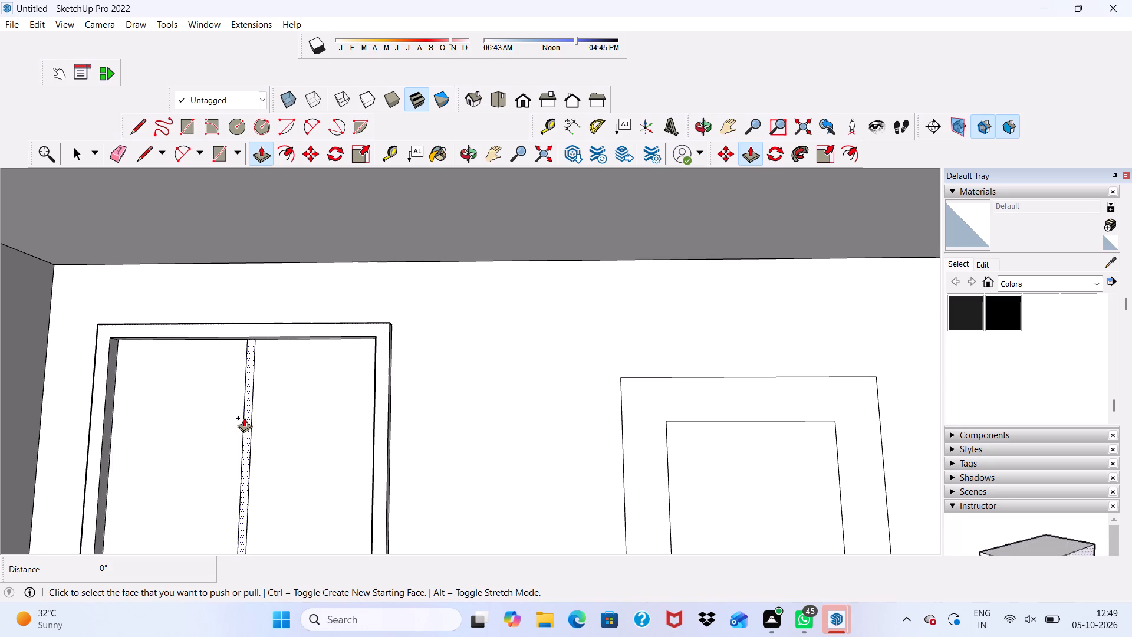
left_click(244, 418)
scroll(154, 403, "down", 2)
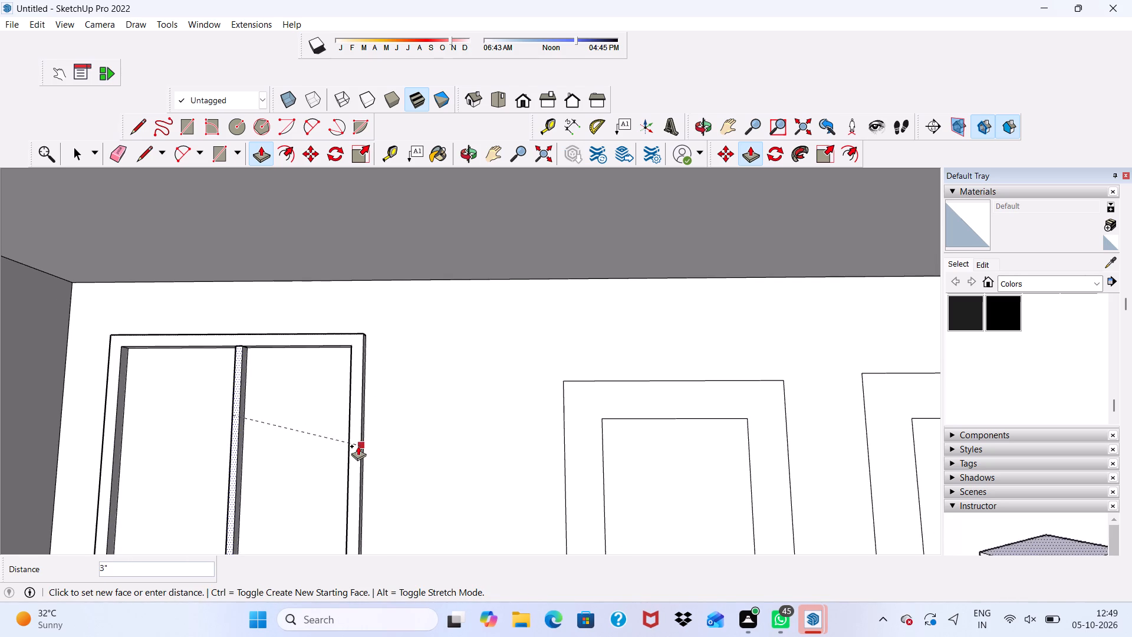
left_click(358, 446)
Extrude the frames of the two doors on the boxed balcony's back wall outward 3", matching the neighbouring opening's frame.
scroll(610, 479, "up", 3)
left_click(576, 468)
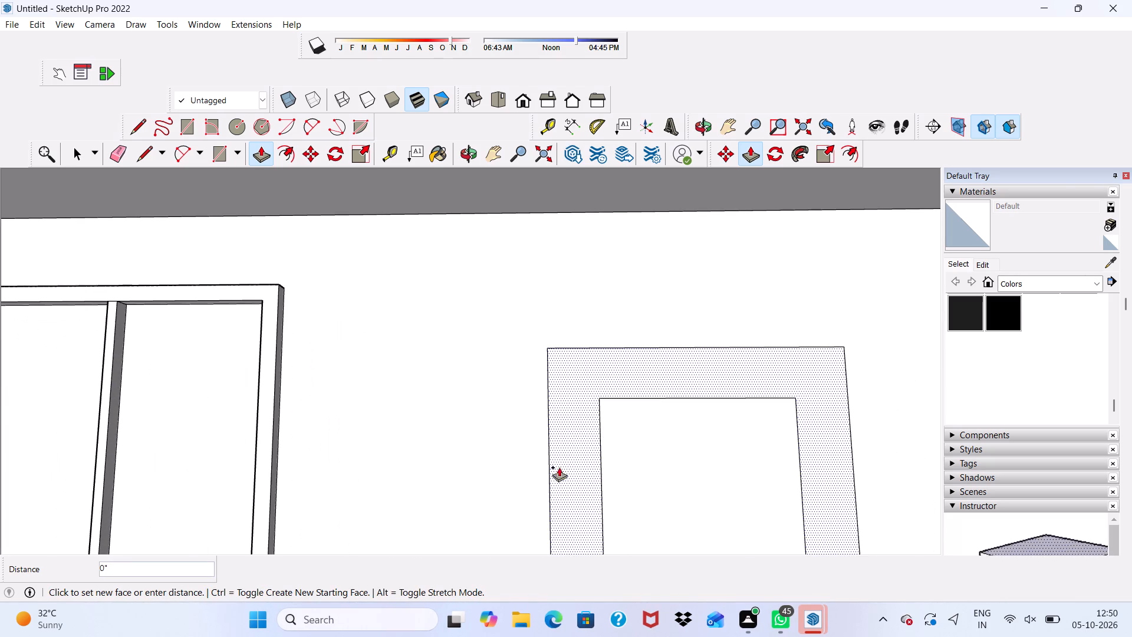
left_click(270, 403)
scroll(244, 415, "down", 9)
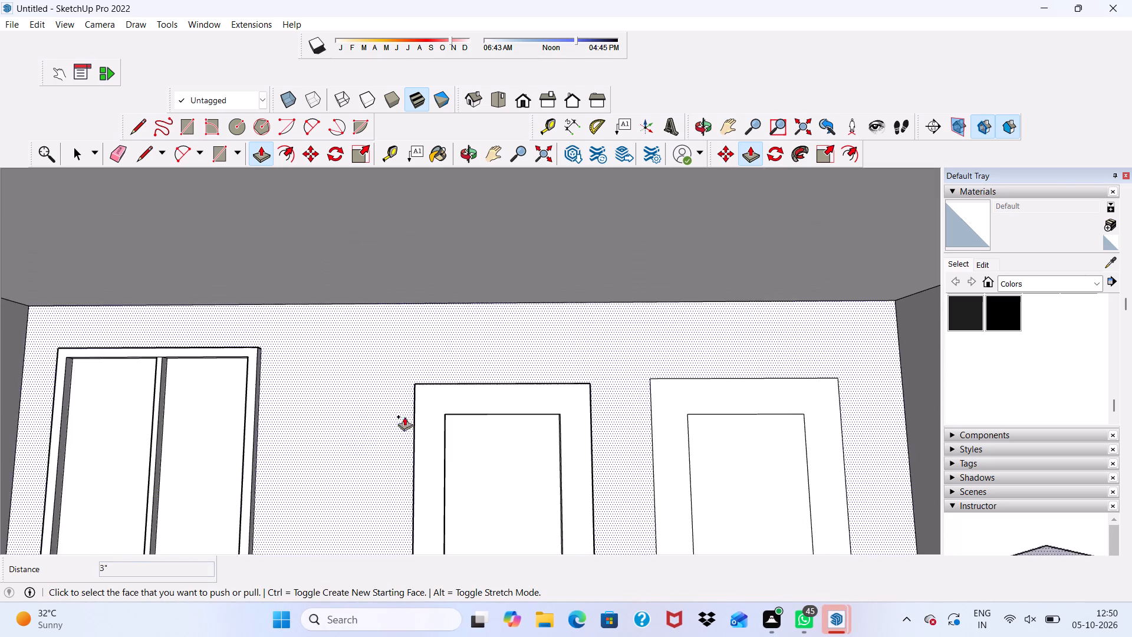
scroll(404, 416, "down", 3)
scroll(585, 445, "up", 5)
left_click(550, 449)
left_click(456, 475)
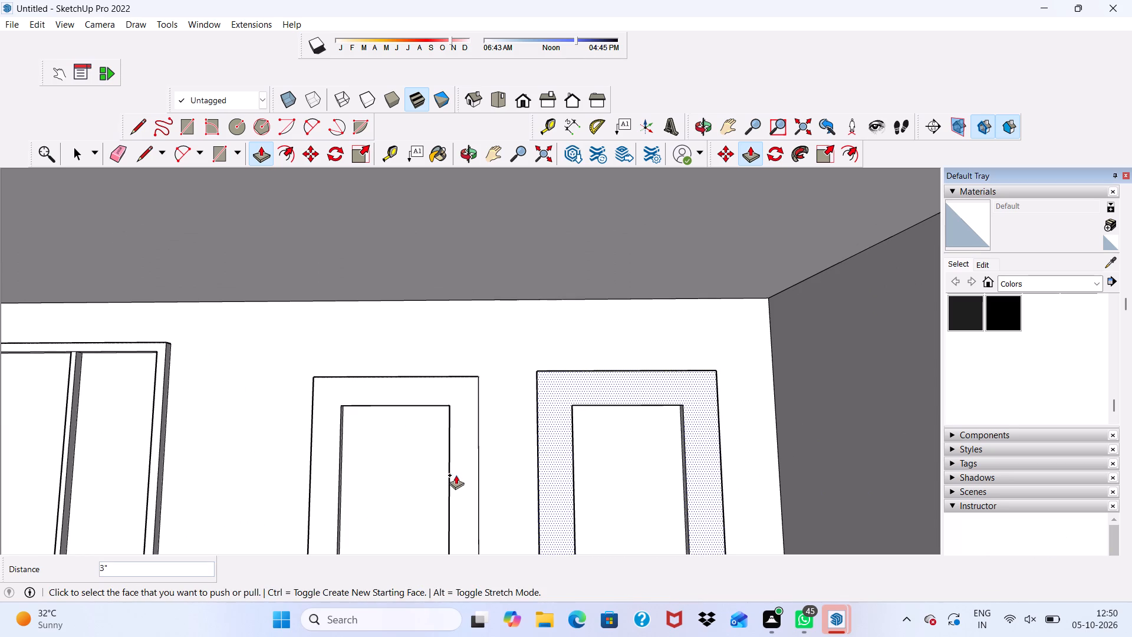
scroll(464, 471, "down", 4)
Raise the ceiling face inside the boxed balcony recess by about 1' 8 3/4".
middle_click_drag(476, 473, 407, 494)
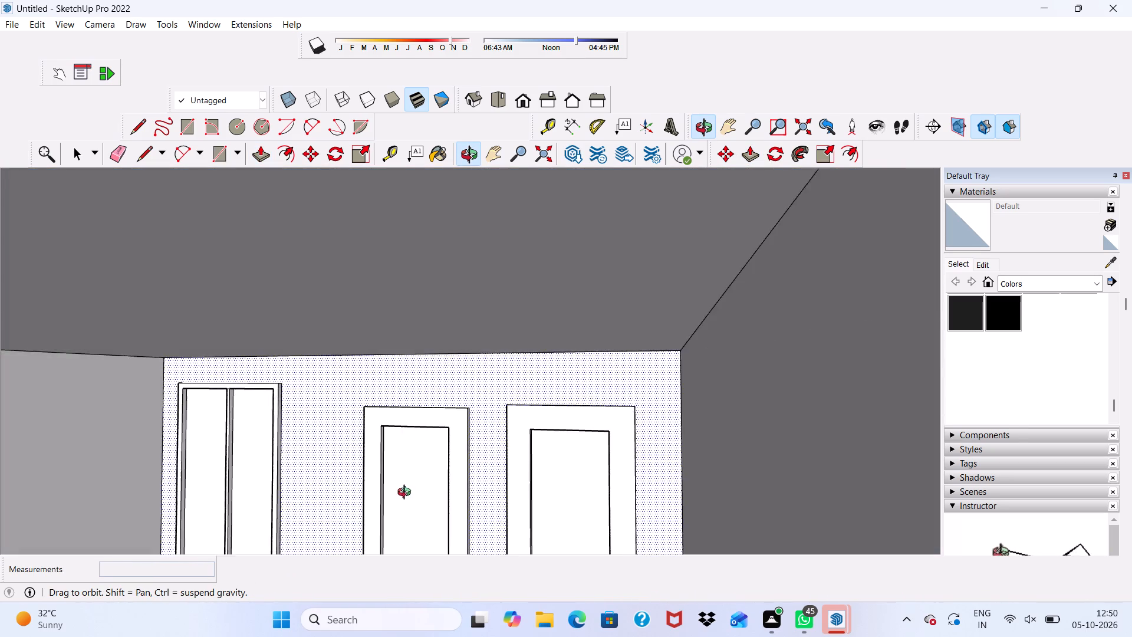
middle_click_drag(407, 494, 421, 524)
left_click(387, 415)
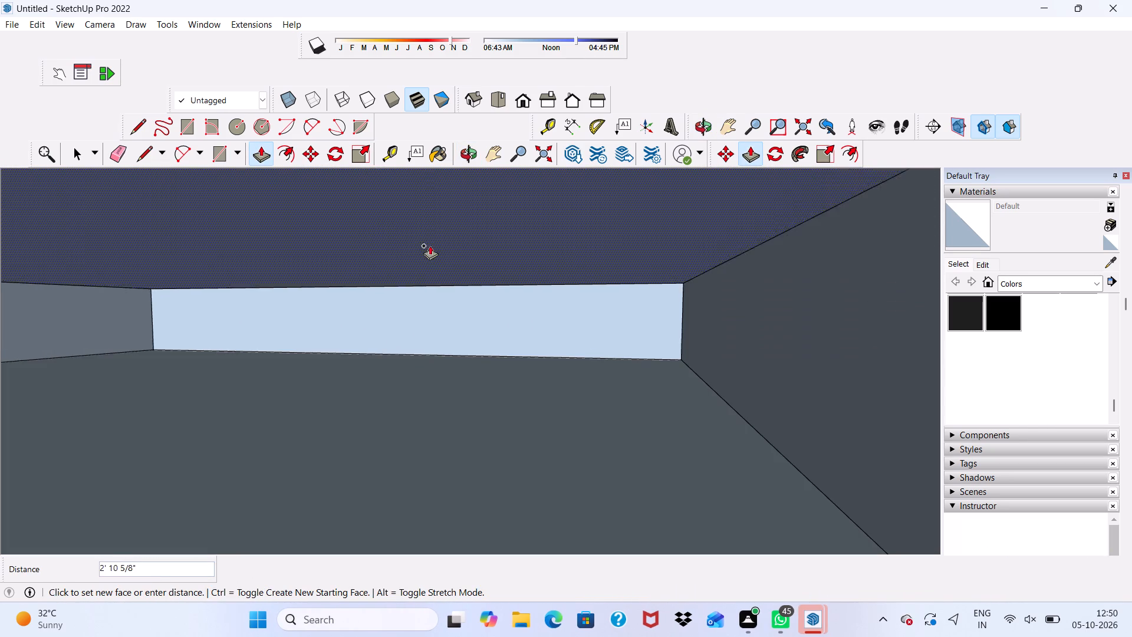
scroll(410, 277, "down", 4)
scroll(418, 285, "up", 1)
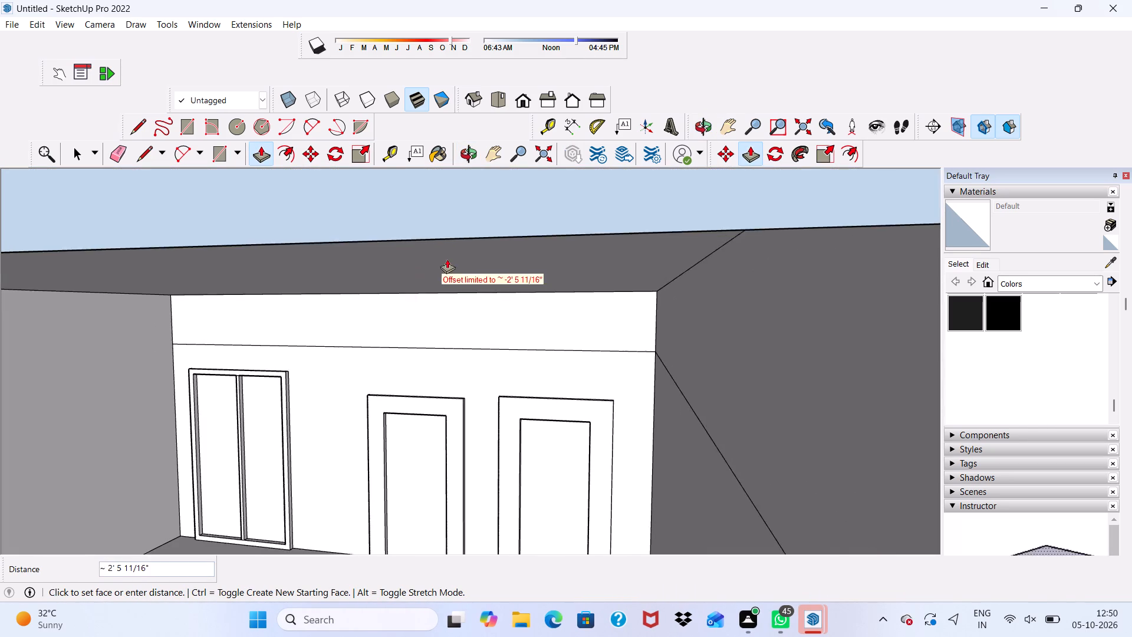
scroll(447, 260, "down", 8)
scroll(699, 153, "up", 2)
scroll(450, 280, "up", 3)
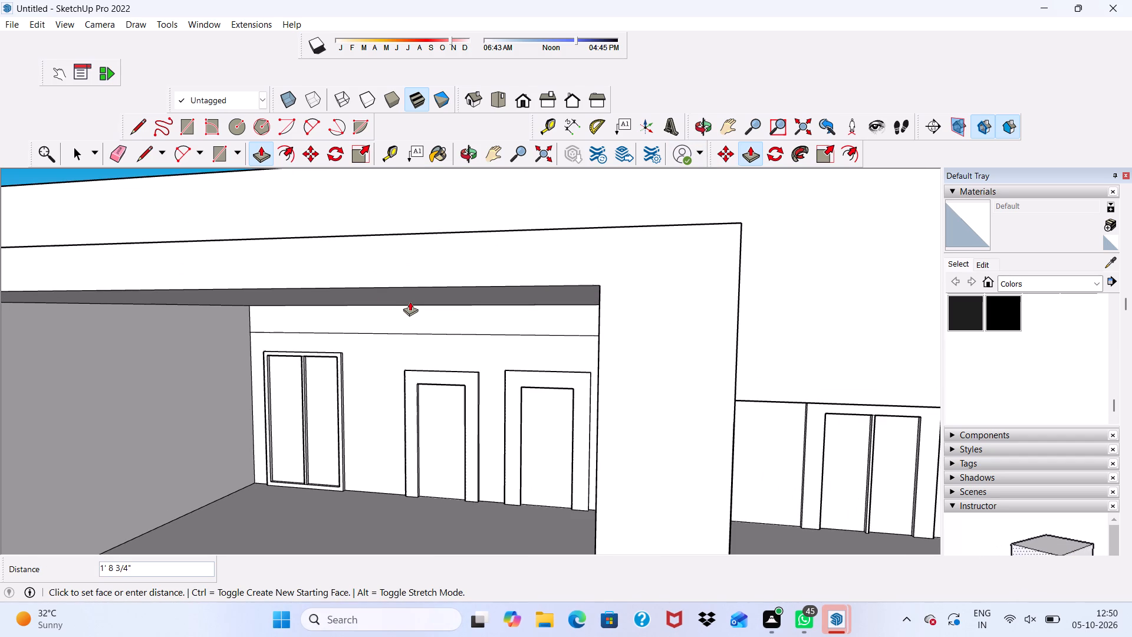
left_click(410, 301)
Examine the boxed balcony's ceiling, walls and top edge, and the roof above, from several angles.
scroll(440, 282, "down", 6)
middle_click_drag(552, 273, 712, 136)
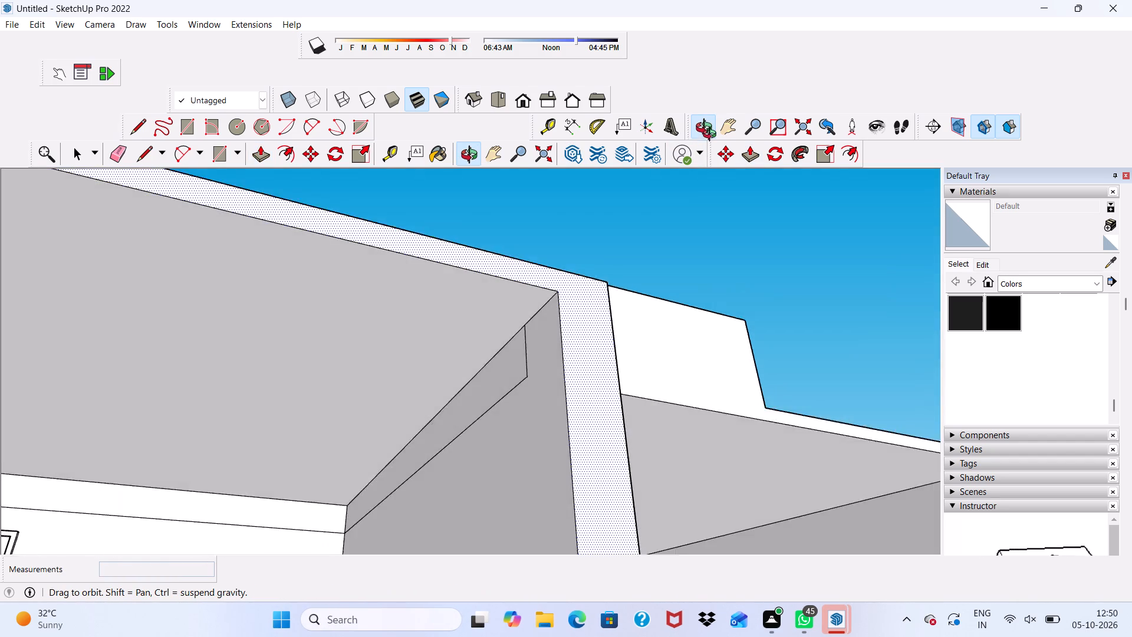
middle_click_drag(712, 136, 440, 415)
scroll(389, 344, "up", 2)
scroll(397, 328, "down", 6)
middle_click_drag(407, 354, 527, 241)
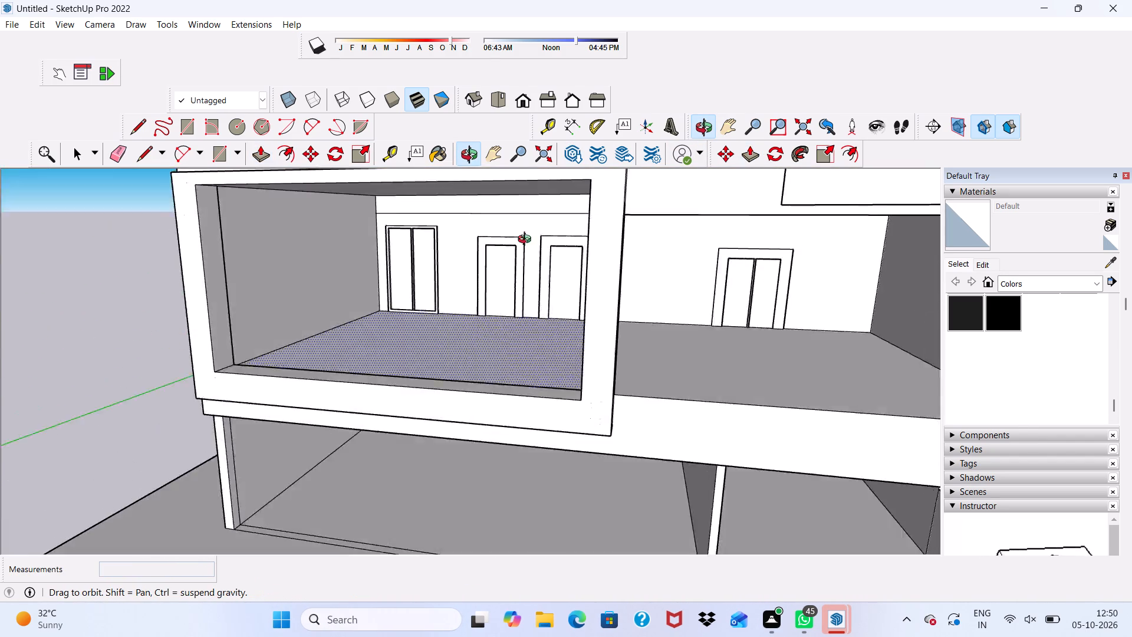
middle_click_drag(527, 241, 646, 264)
scroll(628, 235, "up", 5)
scroll(624, 248, "down", 1)
middle_click_drag(618, 255, 469, 201)
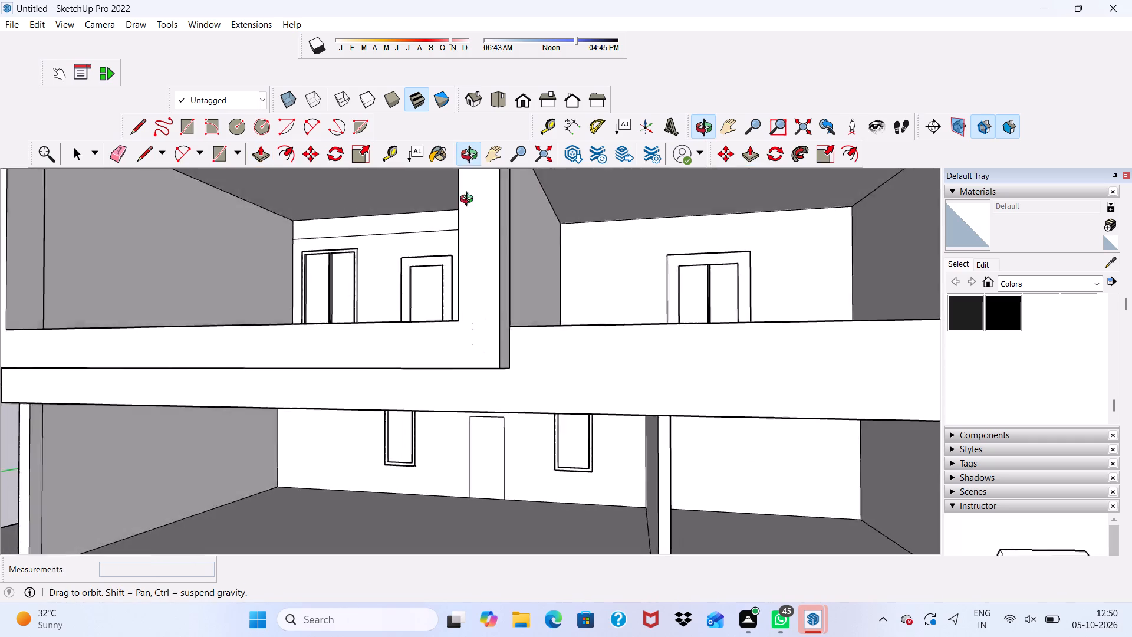
middle_click_drag(469, 201, 535, 295)
scroll(581, 445, "down", 1)
middle_click_drag(533, 305, 529, 314)
middle_click(527, 318)
scroll(497, 327, "up", 1)
scroll(427, 340, "down", 5)
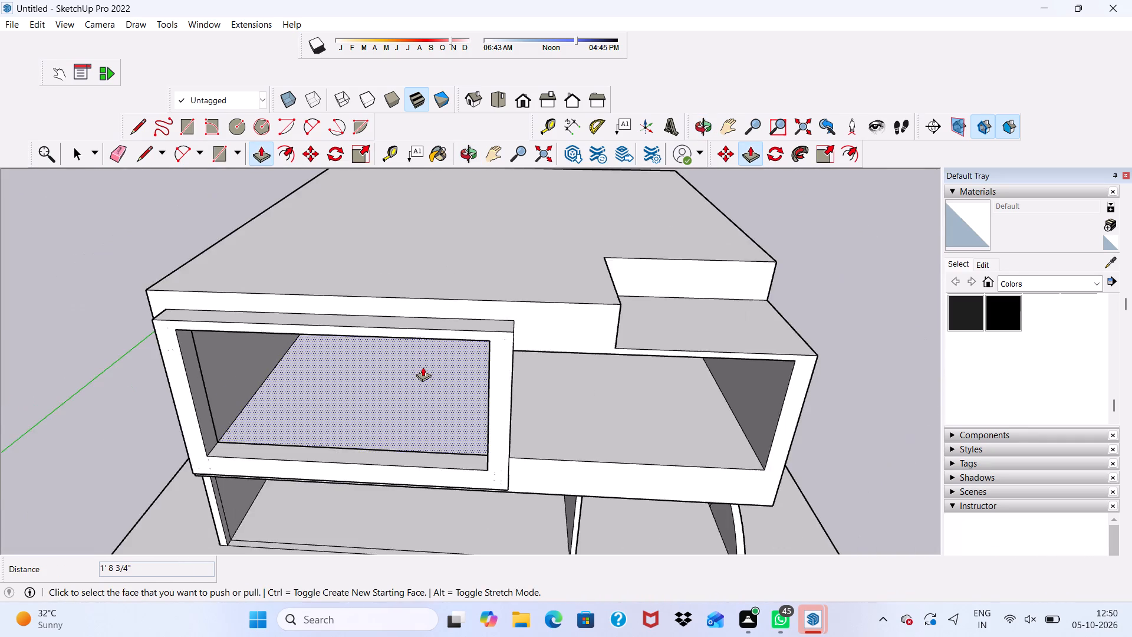
middle_click_drag(423, 367, 449, 267)
Pull the top face of the projecting balcony box upward to thicken its upper frame band.
scroll(287, 195, "up", 8)
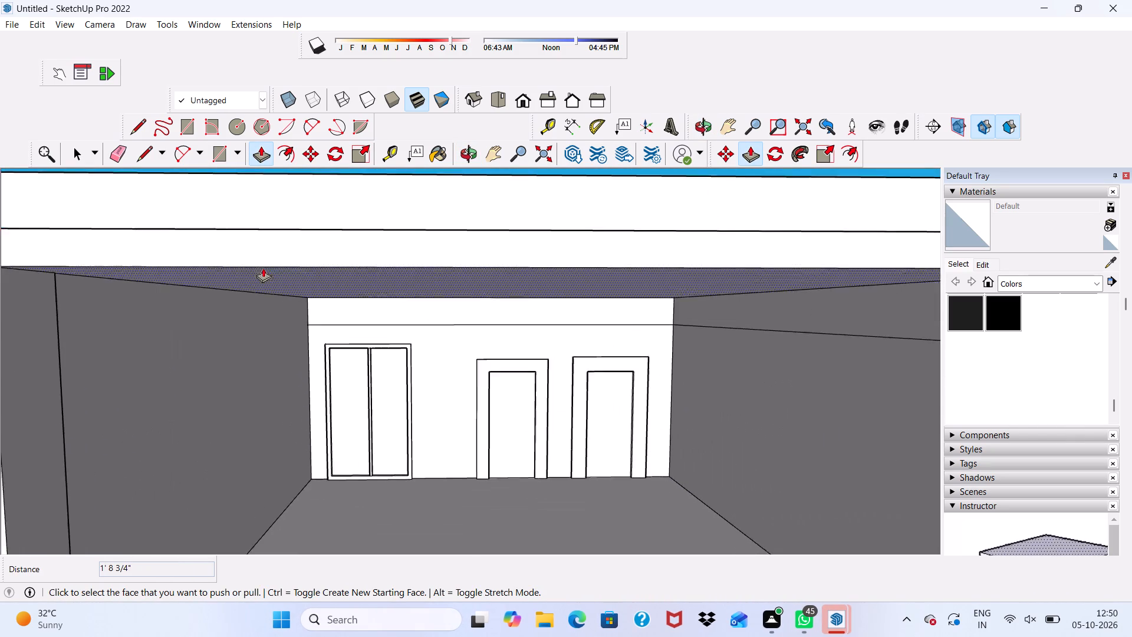
scroll(263, 268, "up", 2)
middle_click_drag(255, 258, 185, 386)
scroll(193, 274, "up", 3)
scroll(210, 235, "down", 2)
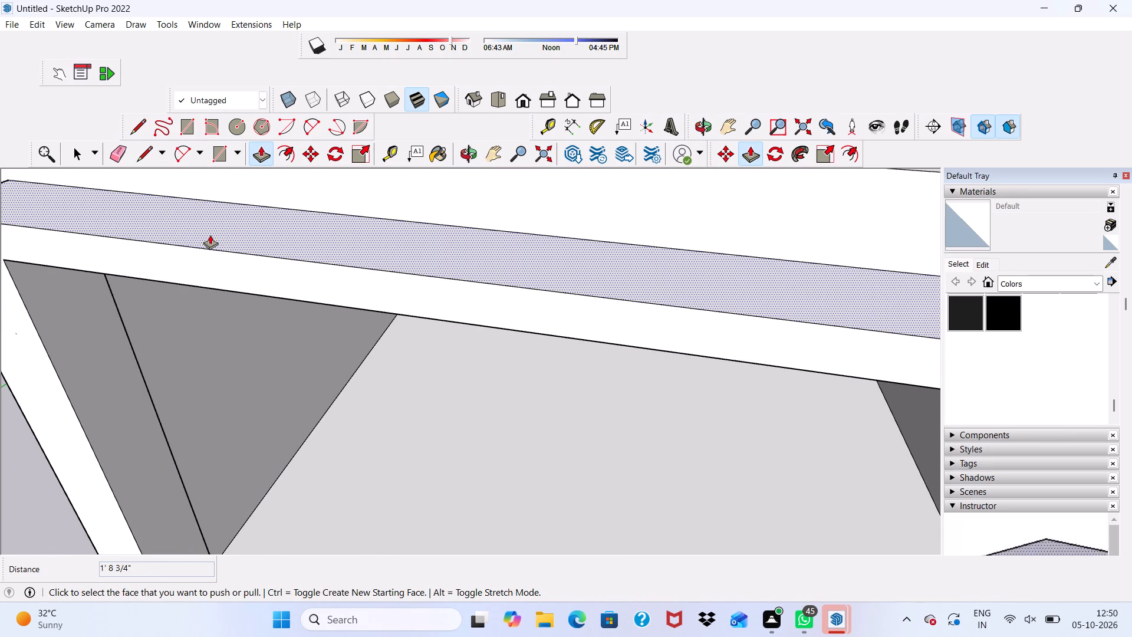
left_click(210, 235)
left_click(219, 211)
scroll(241, 249, "down", 1)
middle_click_drag(239, 249, 241, 250)
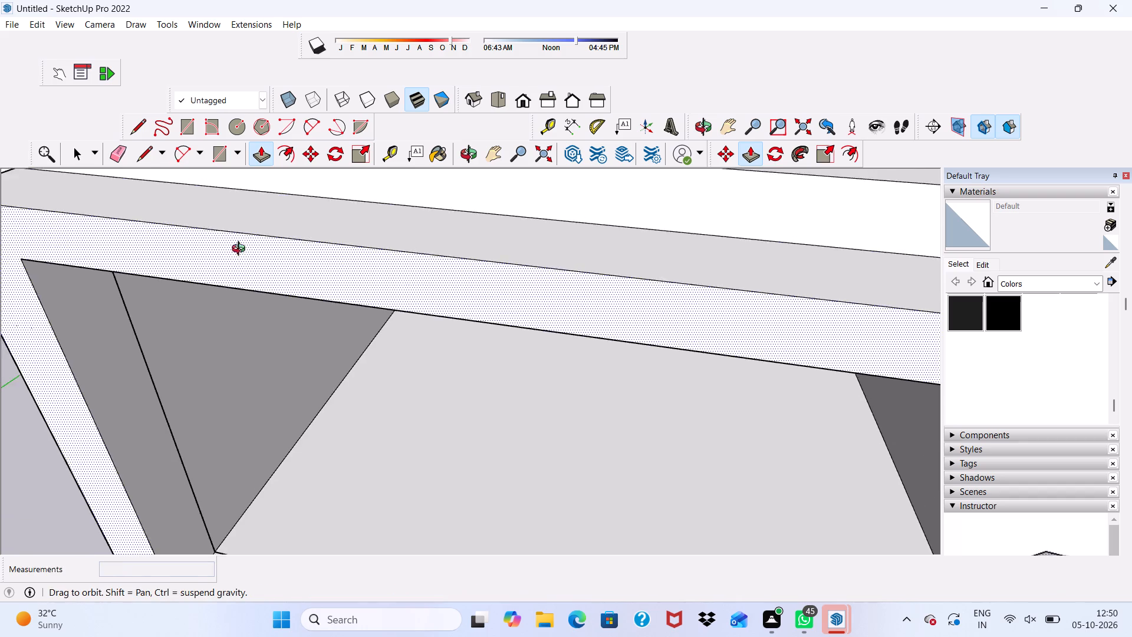
middle_click_drag(241, 250, 343, 114)
scroll(340, 181, "down", 10)
middle_click_drag(384, 346, 376, 268)
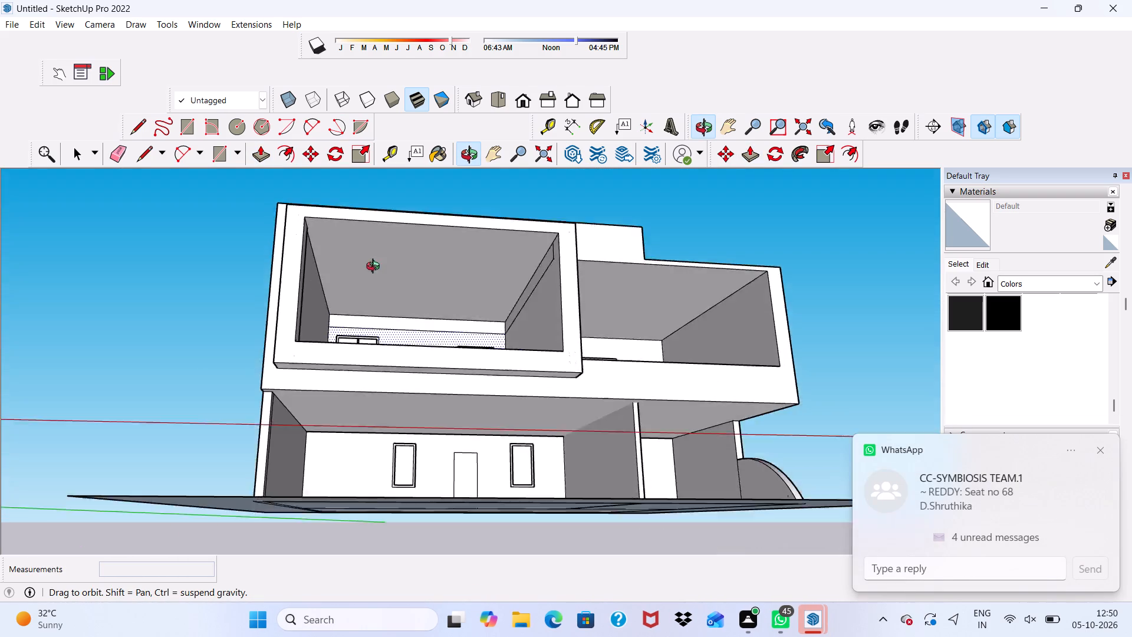
Lower the ceiling face inside the boxed balcony recess by about 1' 9 1/8".
middle_click_drag(376, 268, 341, 318)
scroll(348, 236, "up", 9)
scroll(329, 313, "up", 3)
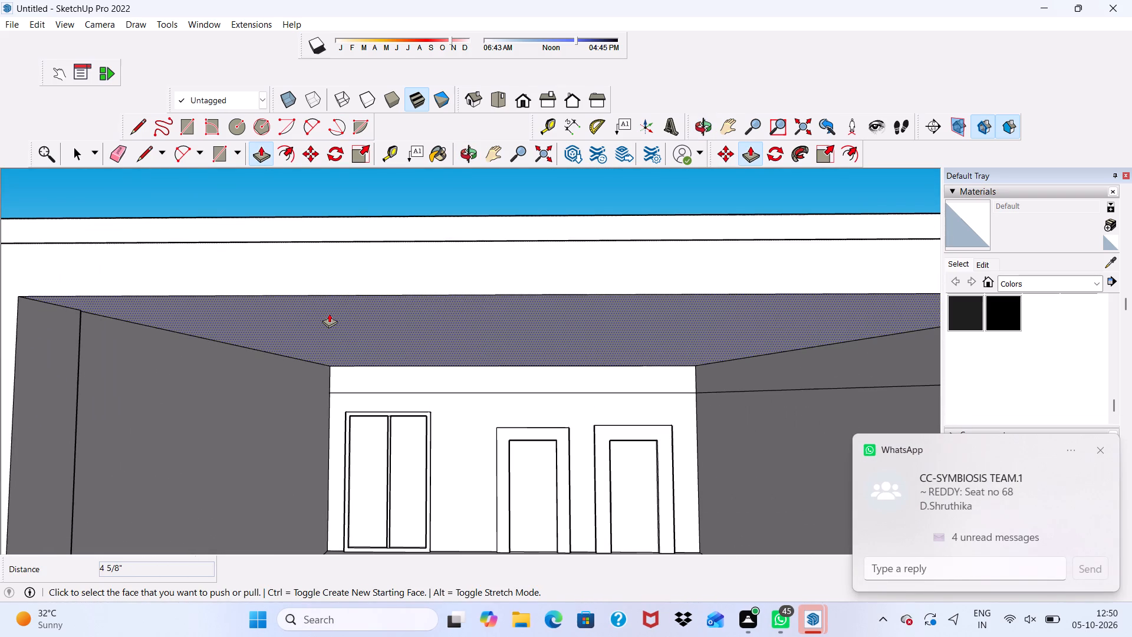
left_click(329, 313)
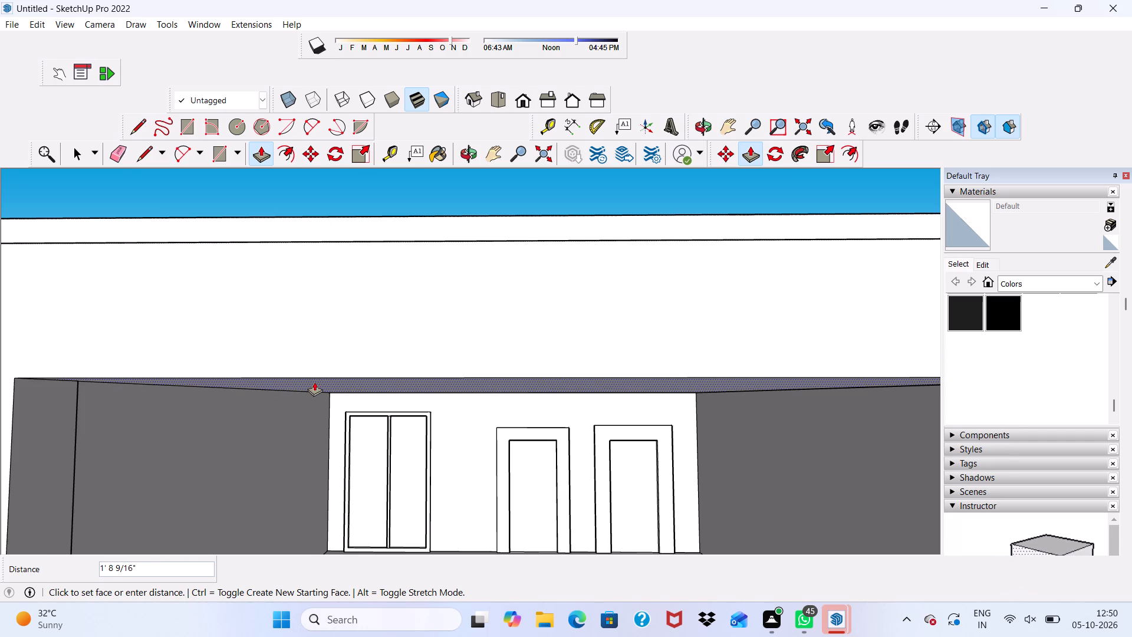
left_click_drag(314, 383, 313, 390)
Push the top face of the projecting balcony box down by about 5 7/16".
scroll(311, 385, "down", 5)
middle_click_drag(332, 371, 314, 285)
scroll(261, 356, "down", 2)
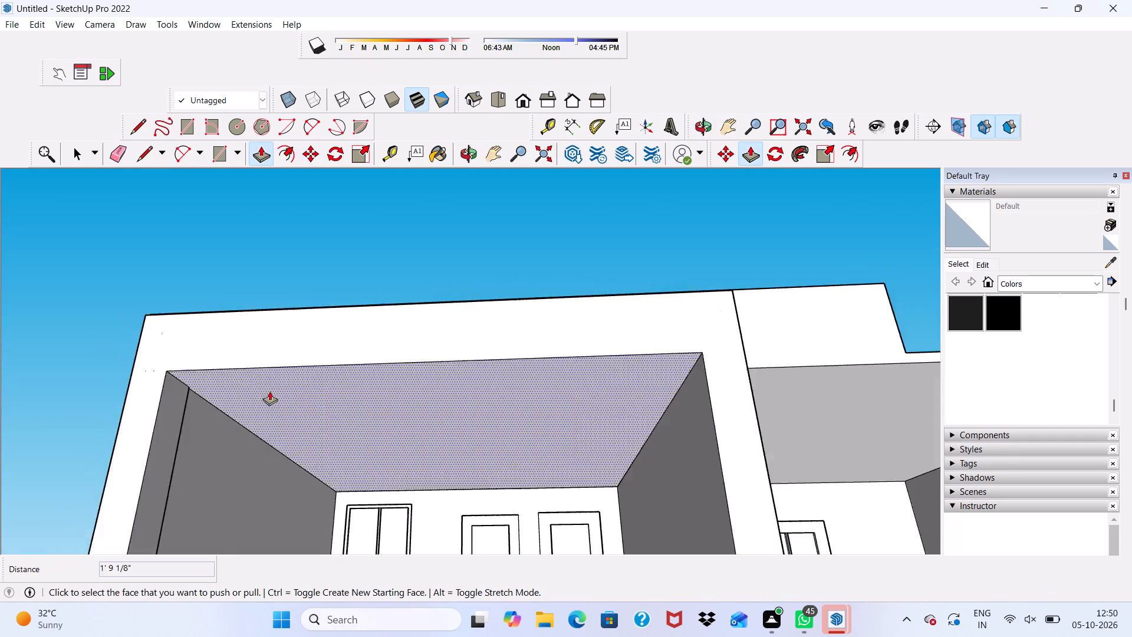
scroll(269, 391, "down", 9)
middle_click_drag(363, 366, 377, 487)
scroll(275, 401, "up", 3)
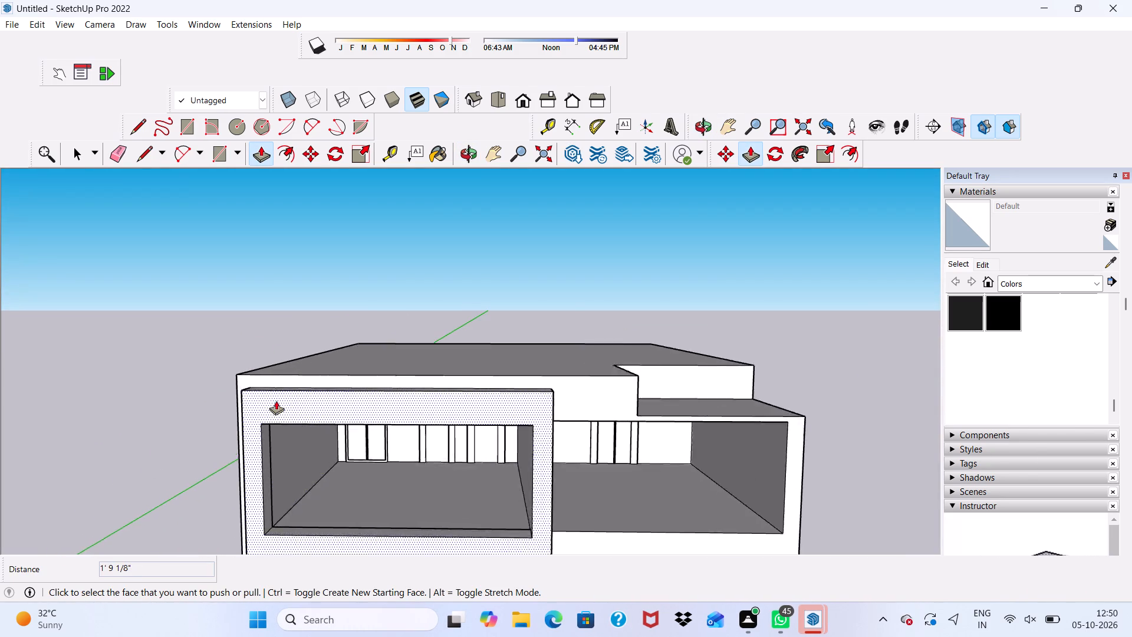
scroll(276, 400, "up", 2)
middle_click_drag(292, 392, 230, 487)
scroll(239, 469, "up", 4)
left_click_drag(242, 464, 242, 466)
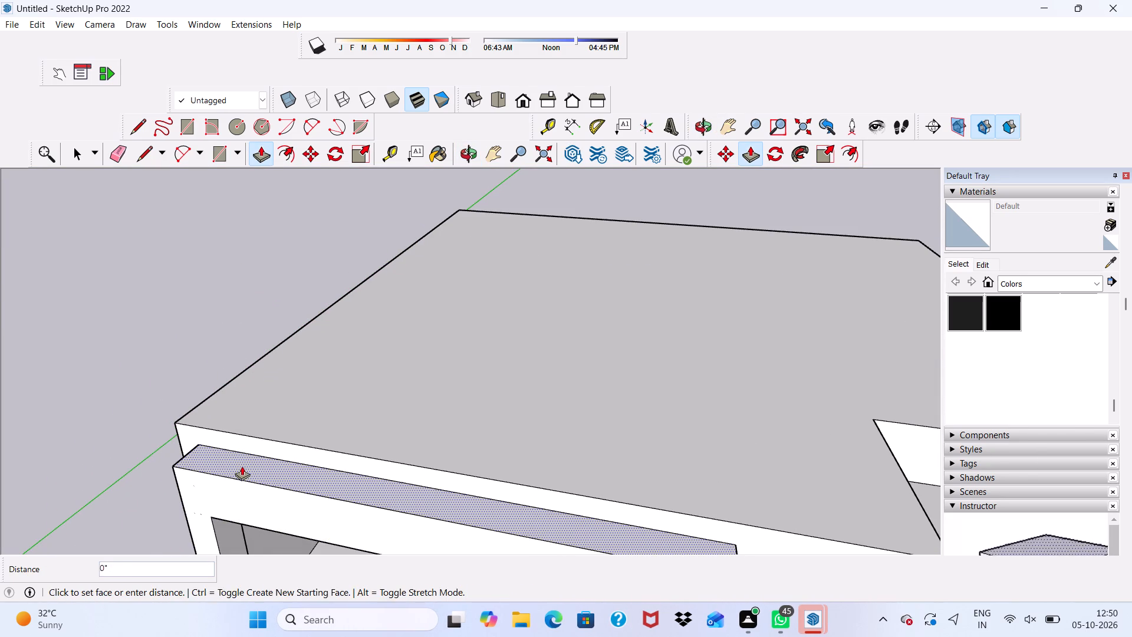
left_click_drag(242, 466, 242, 471)
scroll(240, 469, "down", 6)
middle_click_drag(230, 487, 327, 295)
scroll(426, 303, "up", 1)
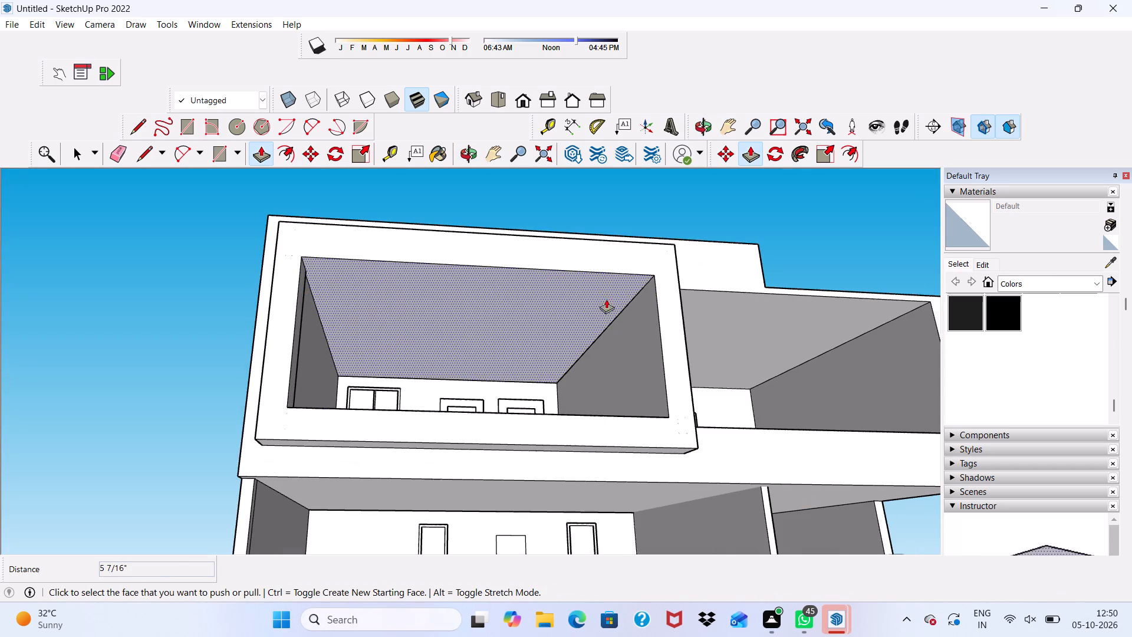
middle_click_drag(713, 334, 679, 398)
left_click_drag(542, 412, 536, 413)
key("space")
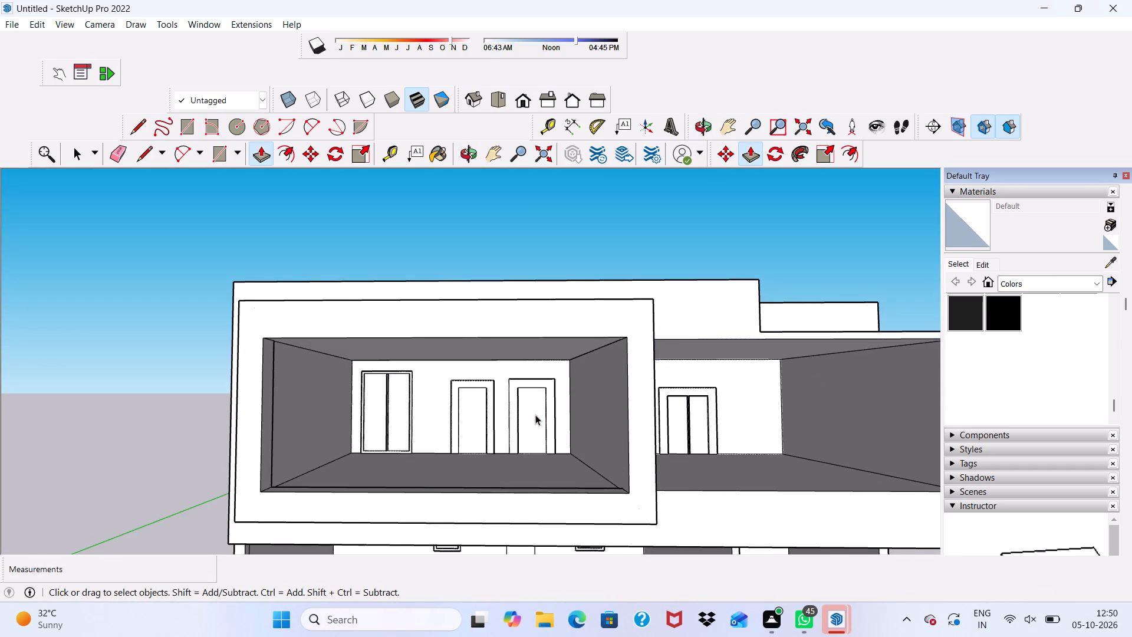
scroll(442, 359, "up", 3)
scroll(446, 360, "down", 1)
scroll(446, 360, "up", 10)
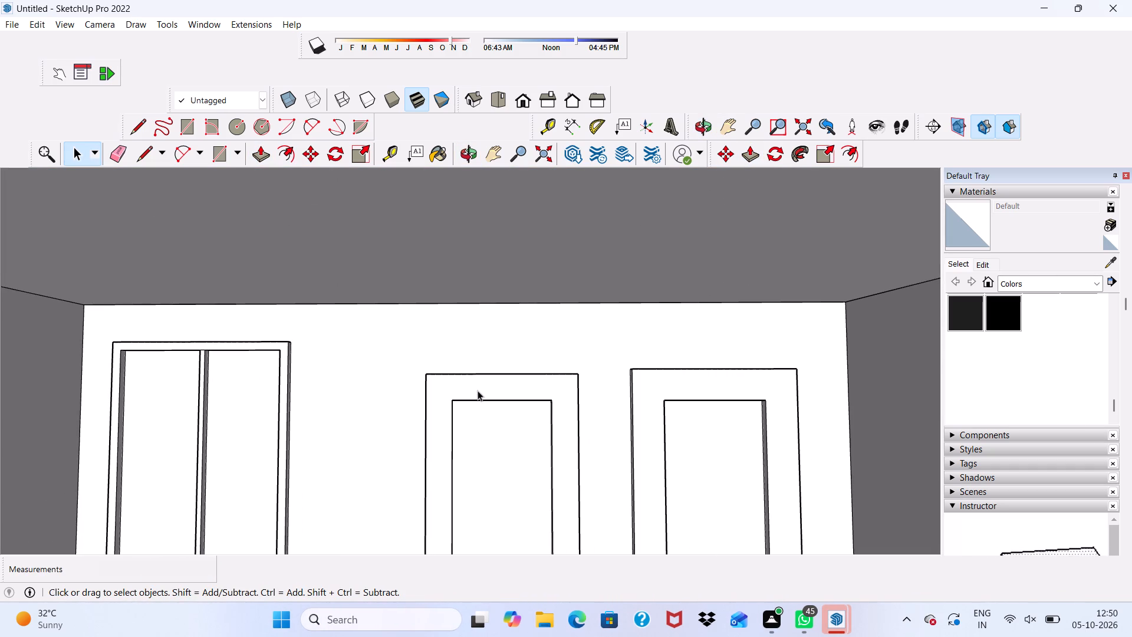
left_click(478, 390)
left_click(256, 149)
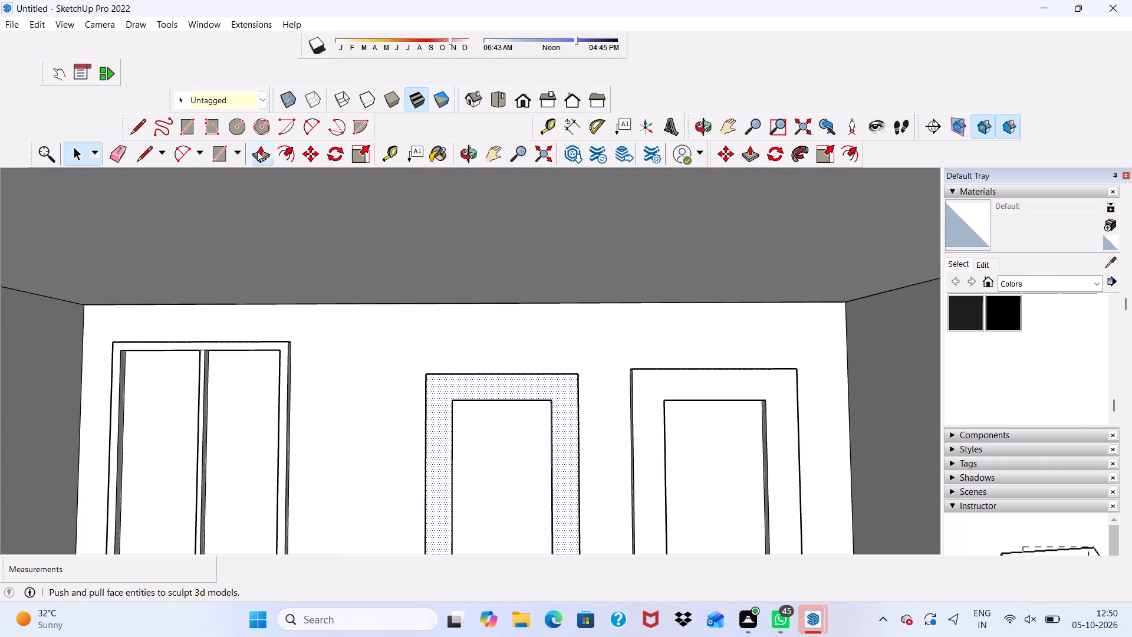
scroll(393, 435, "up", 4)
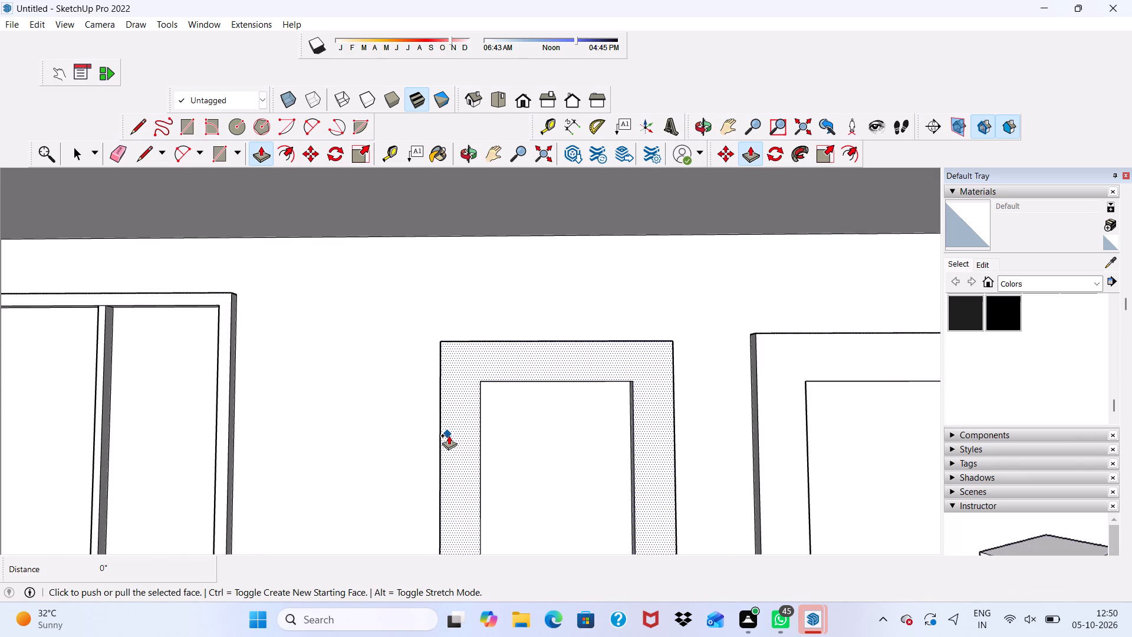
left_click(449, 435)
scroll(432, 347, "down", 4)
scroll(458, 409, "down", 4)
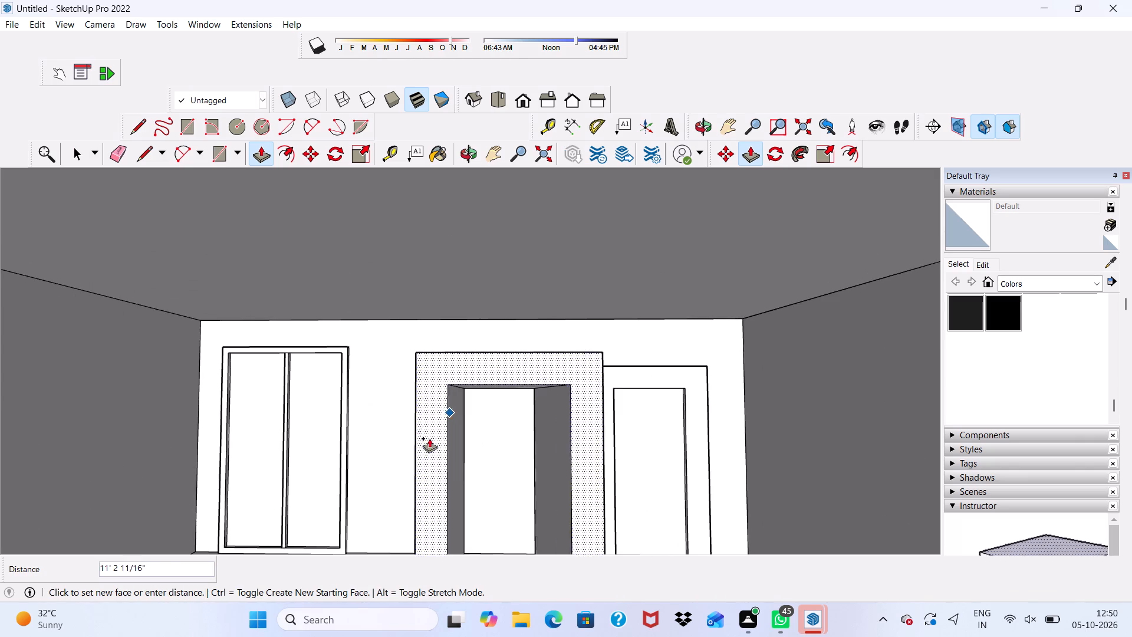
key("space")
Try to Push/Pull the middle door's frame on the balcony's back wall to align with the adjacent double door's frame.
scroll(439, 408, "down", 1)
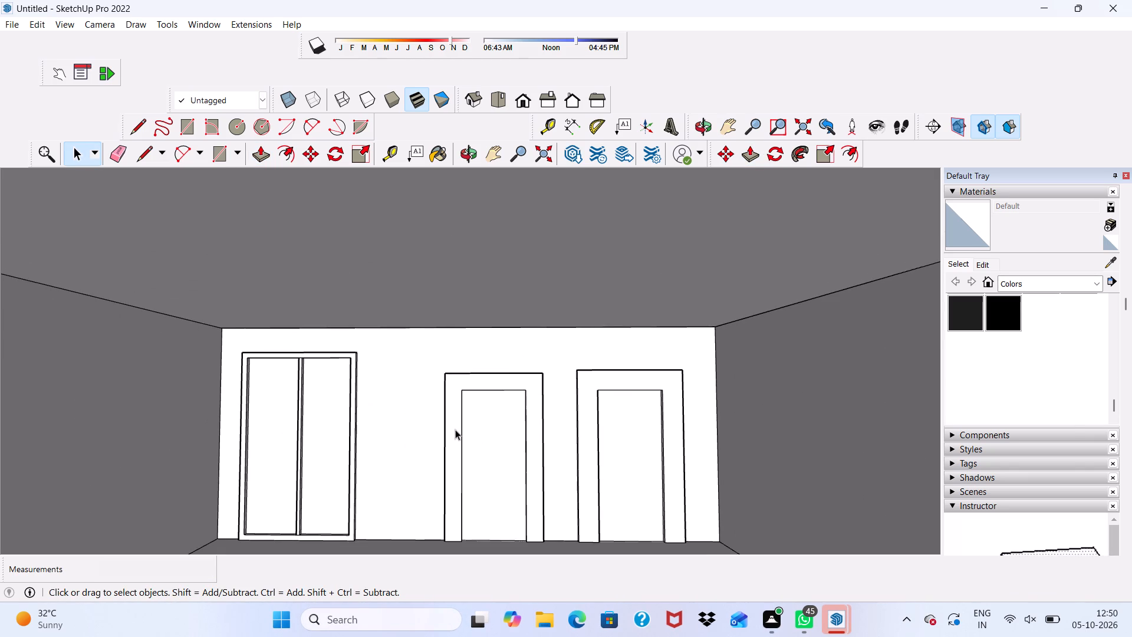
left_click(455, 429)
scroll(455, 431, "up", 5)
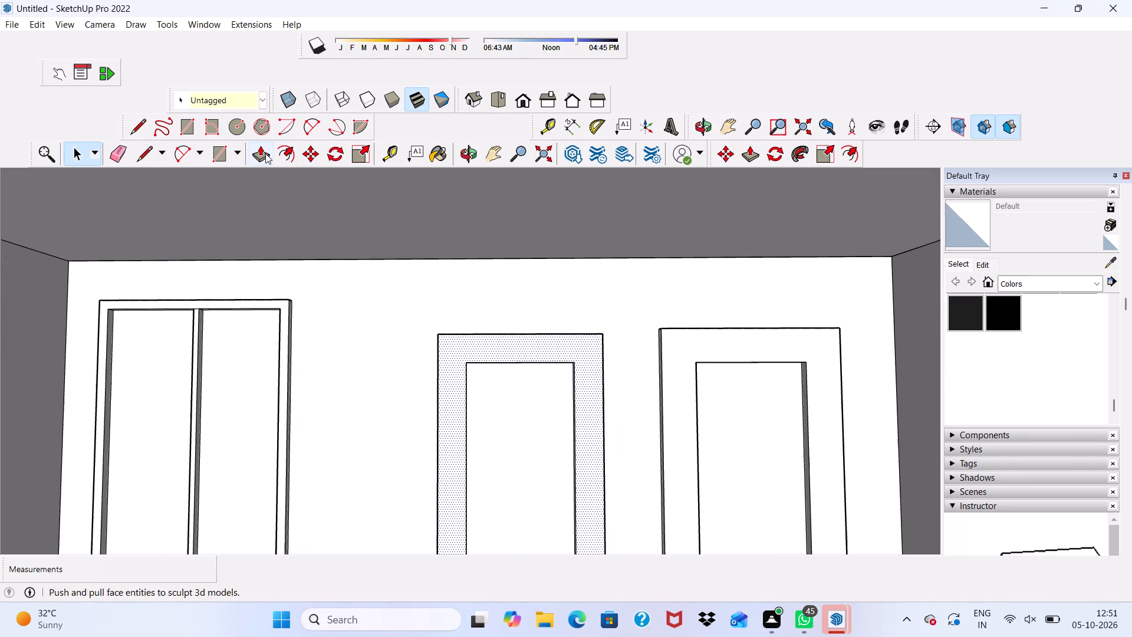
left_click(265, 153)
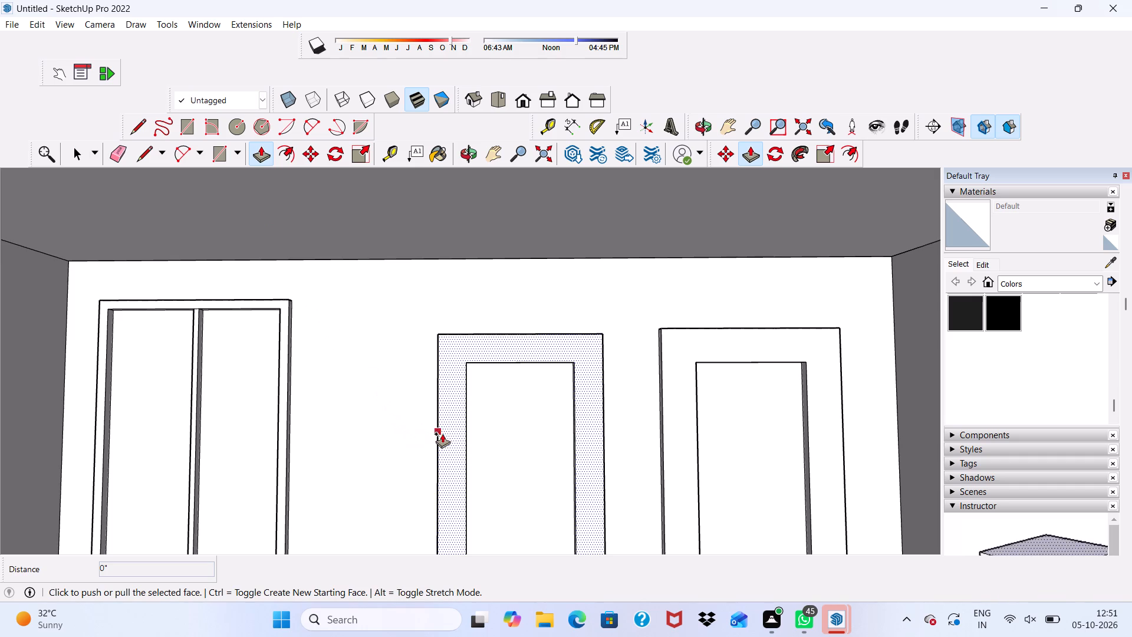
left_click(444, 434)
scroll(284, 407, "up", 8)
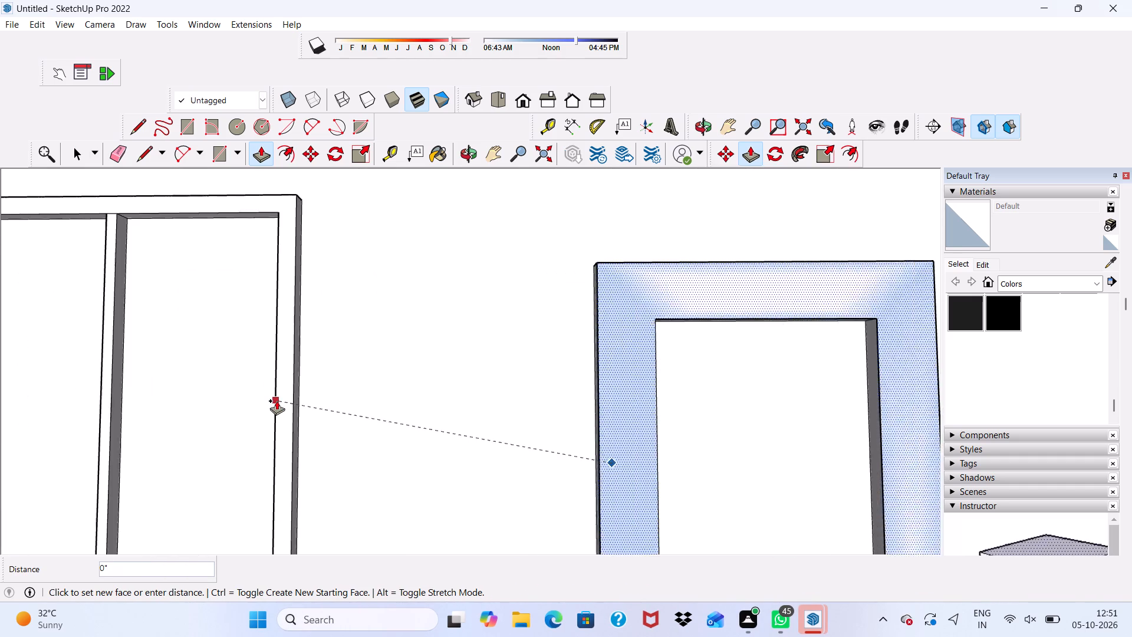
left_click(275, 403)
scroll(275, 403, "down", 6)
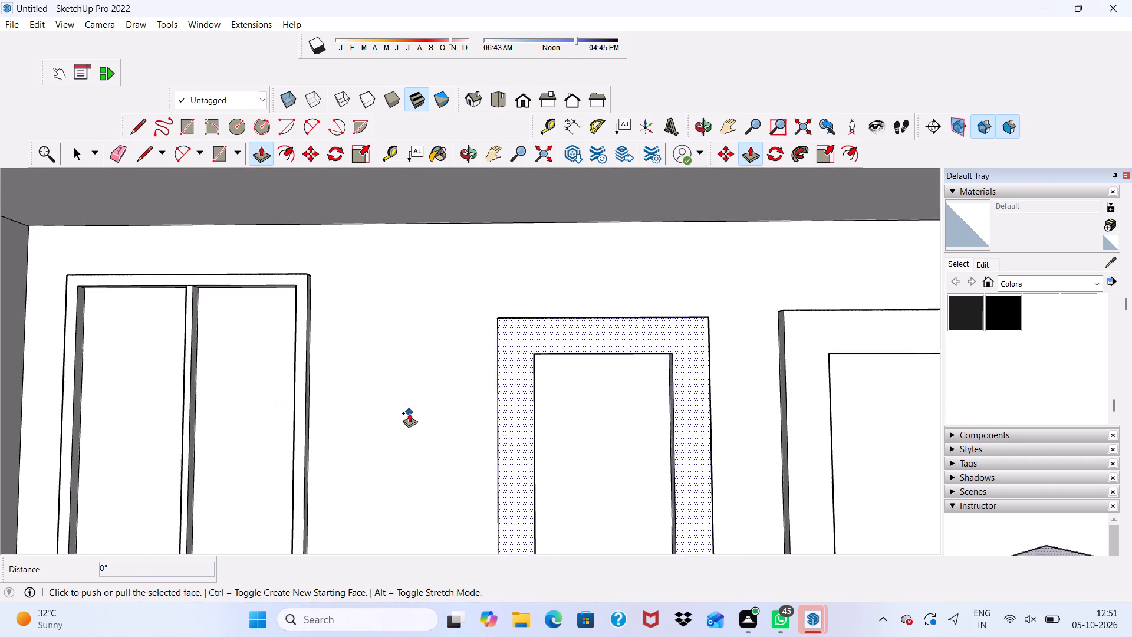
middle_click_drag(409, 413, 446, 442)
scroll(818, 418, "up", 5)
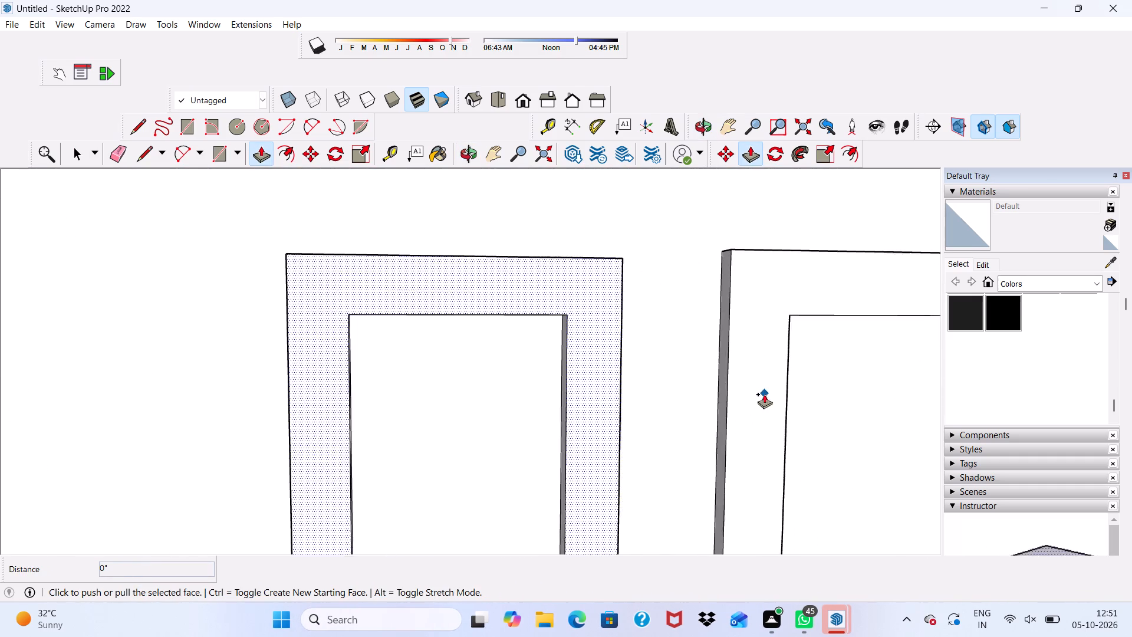
Bring the house back into view from the front and clear the door-frame selection.
scroll(764, 394, "down", 4)
middle_click_drag(706, 440, 450, 441)
scroll(545, 414, "down", 11)
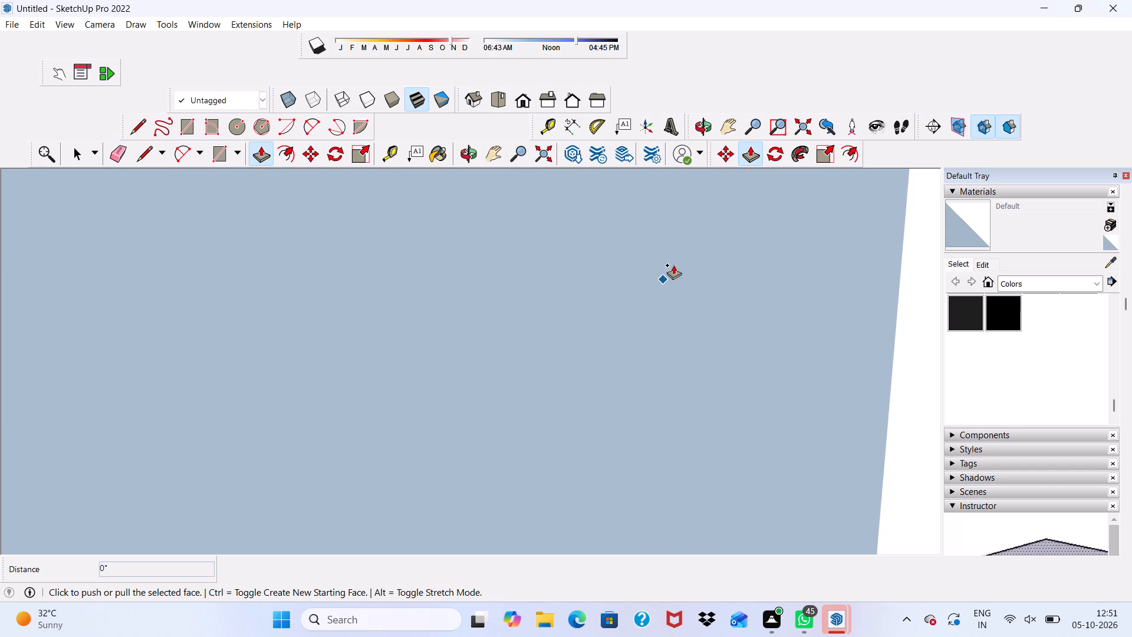
left_click(522, 100)
scroll(490, 196, "down", 8)
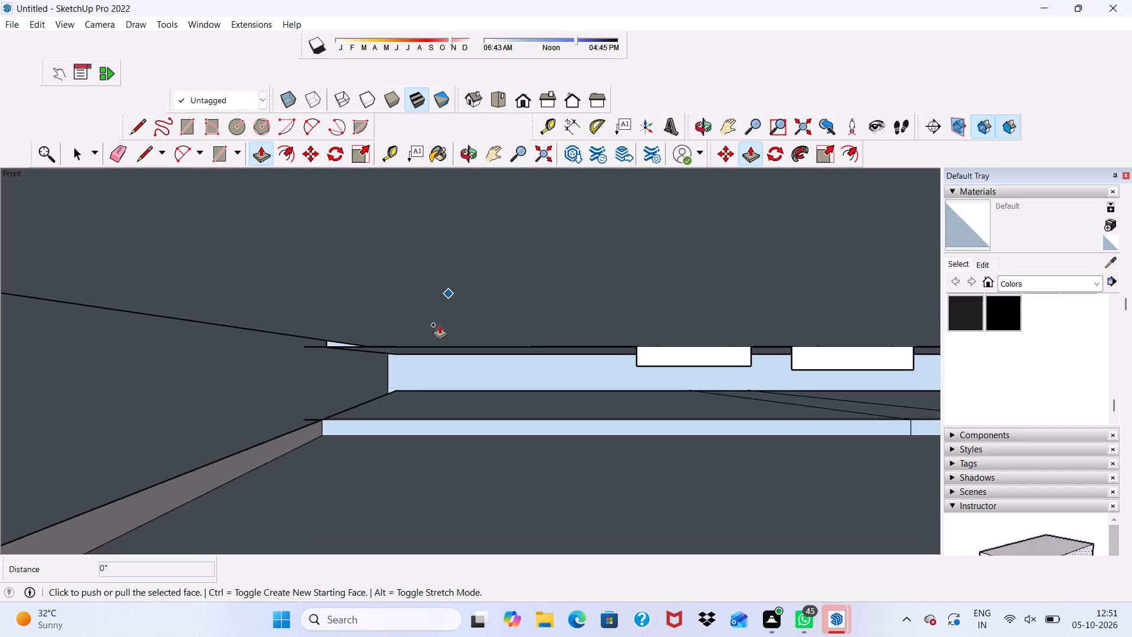
scroll(439, 324, "down", 12)
scroll(512, 268, "up", 1)
scroll(513, 274, "down", 2)
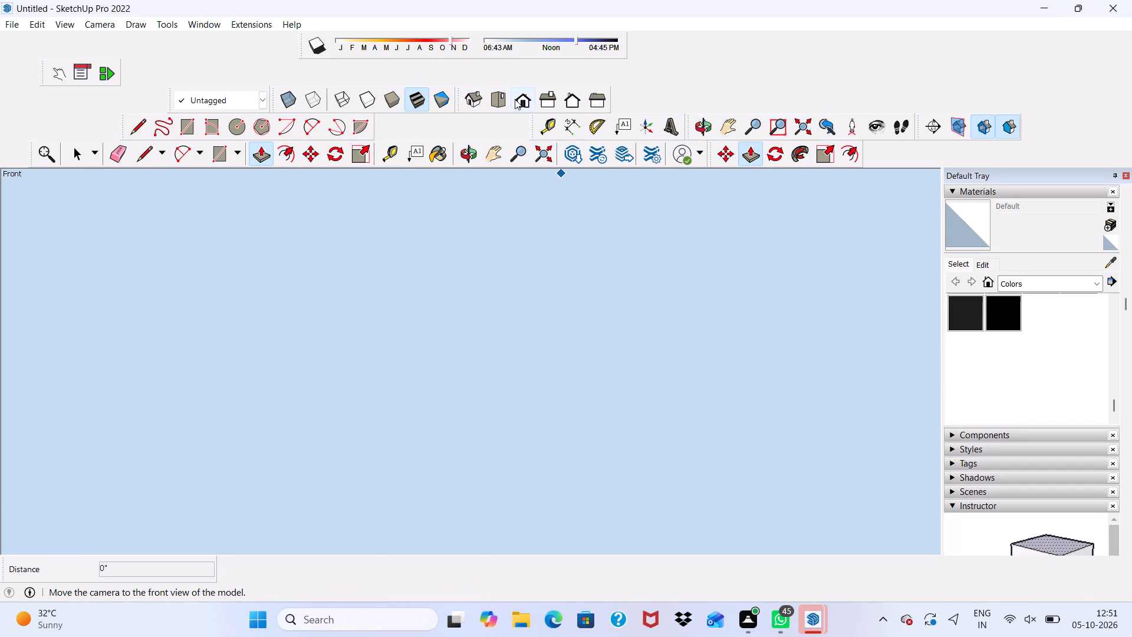
left_click(514, 99)
scroll(501, 192, "down", 20)
scroll(501, 192, "down", 1)
scroll(563, 341, "up", 1)
scroll(567, 350, "down", 5)
scroll(574, 314, "up", 1)
scroll(574, 320, "down", 7)
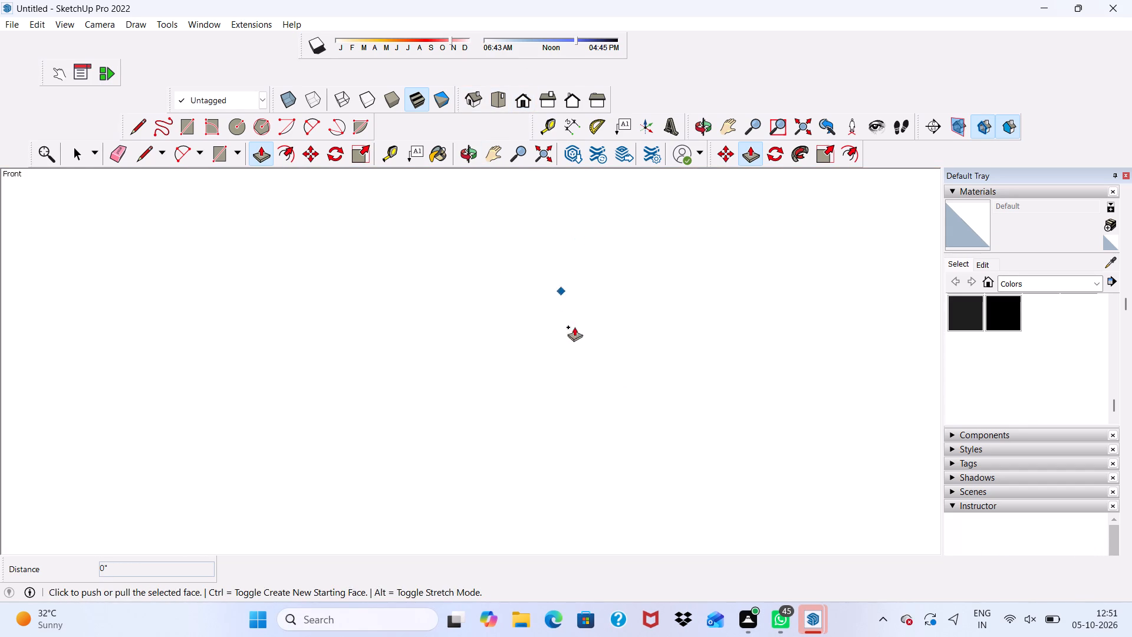
scroll(574, 327, "down", 20)
scroll(574, 327, "down", 3)
scroll(550, 280, "up", 1)
scroll(551, 291, "down", 4)
scroll(539, 297, "up", 1)
scroll(540, 301, "down", 3)
scroll(531, 289, "up", 1)
scroll(528, 299, "down", 5)
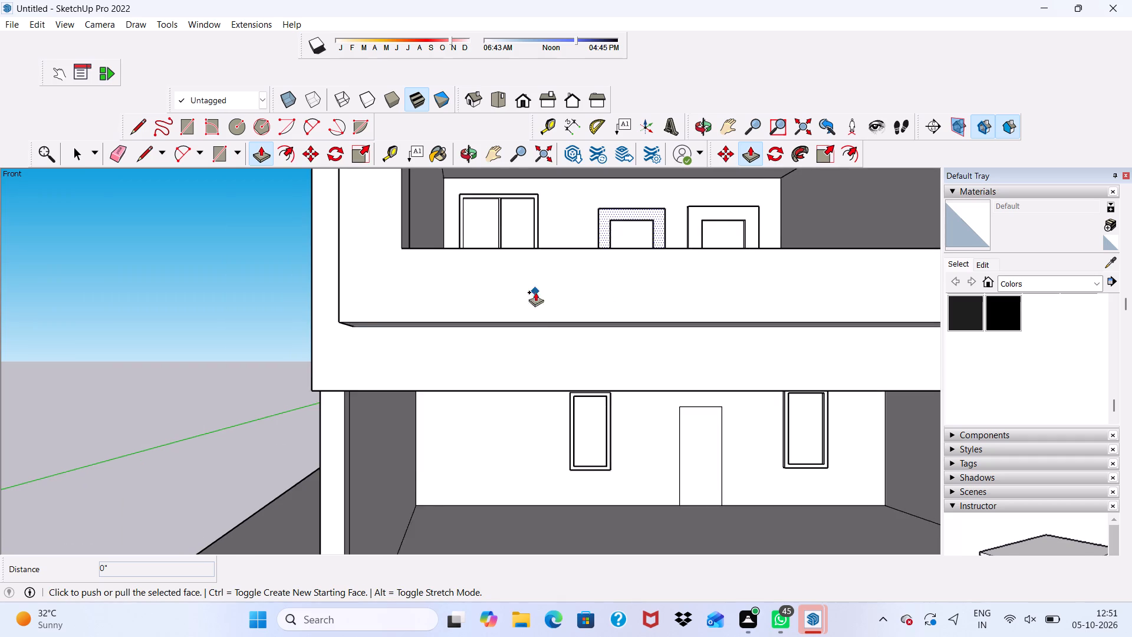
scroll(535, 292, "down", 3)
key("space")
scroll(557, 350, "up", 1)
scroll(557, 305, "down", 12)
middle_click_drag(586, 314, 501, 320)
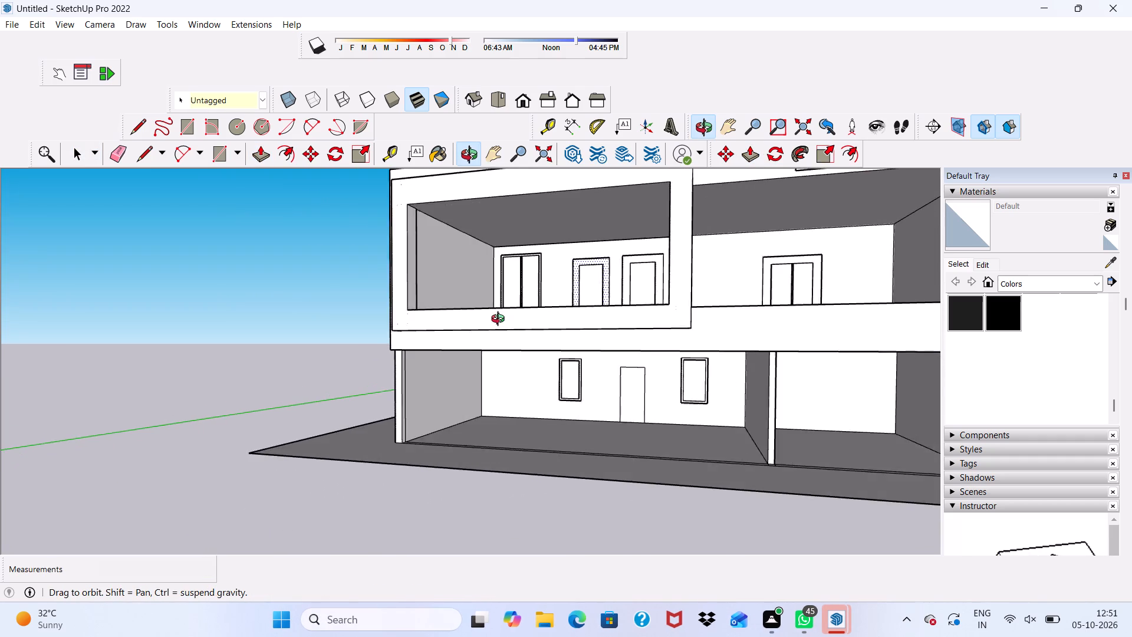
middle_click_drag(501, 320, 530, 314)
key("space")
left_click(285, 296)
scroll(291, 320, "down", 5)
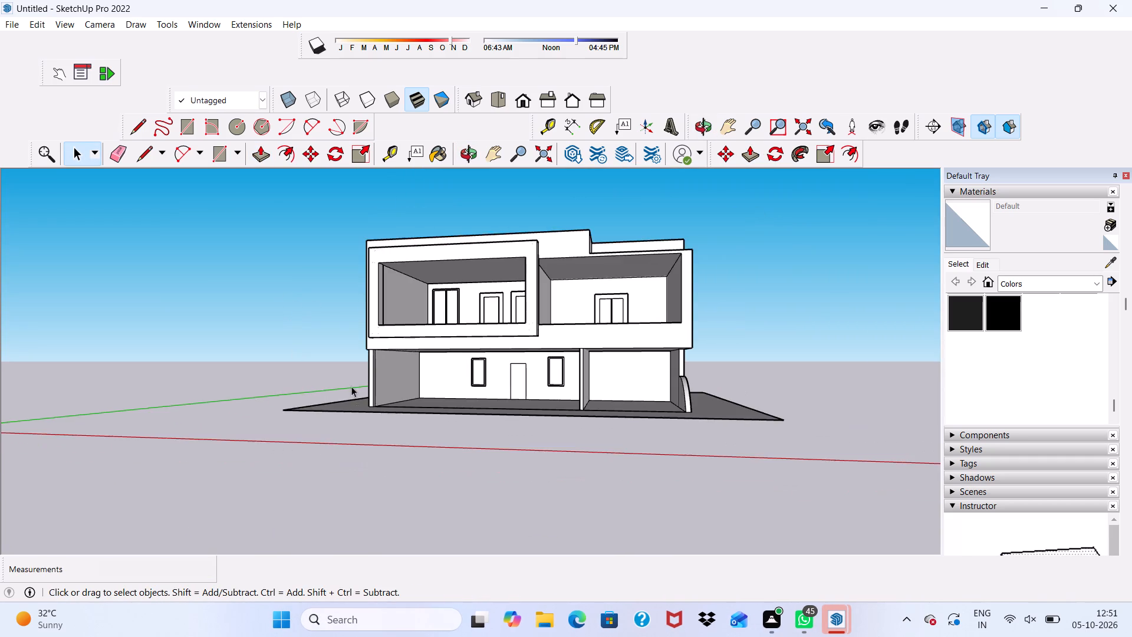
Examine the upper floor's door frames, ceilings and slab edge in the boxed balcony and the adjoining recess.
middle_click_drag(352, 386, 396, 462)
scroll(521, 360, "up", 9)
scroll(625, 314, "down", 4)
middle_click_drag(626, 321, 621, 315)
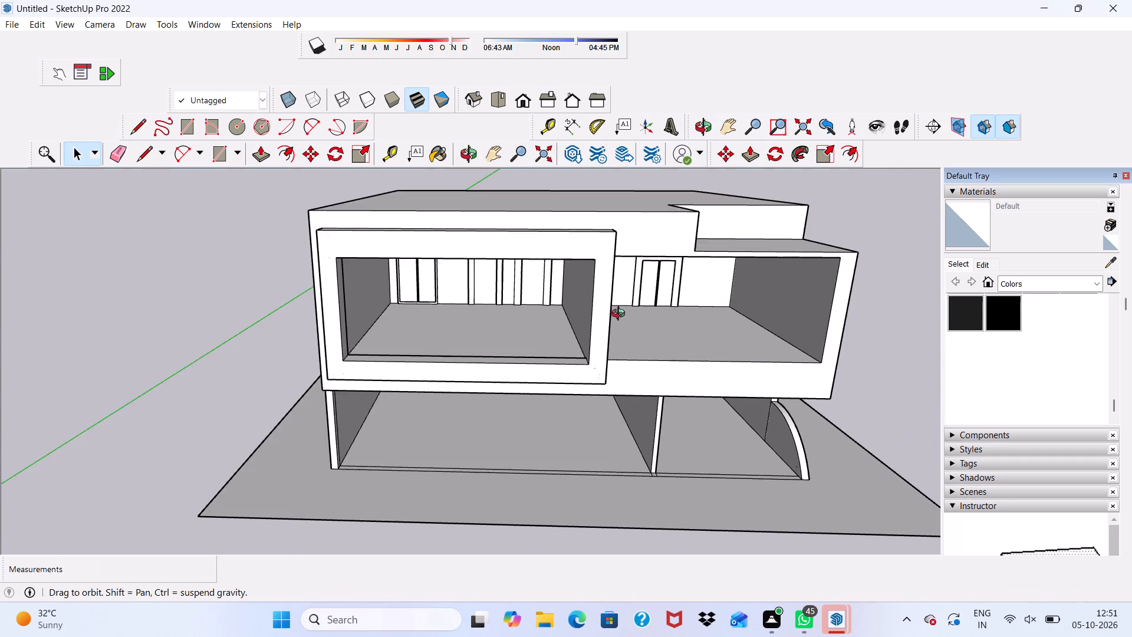
middle_click_drag(621, 315, 639, 285)
scroll(660, 285, "up", 16)
middle_click_drag(675, 290, 699, 268)
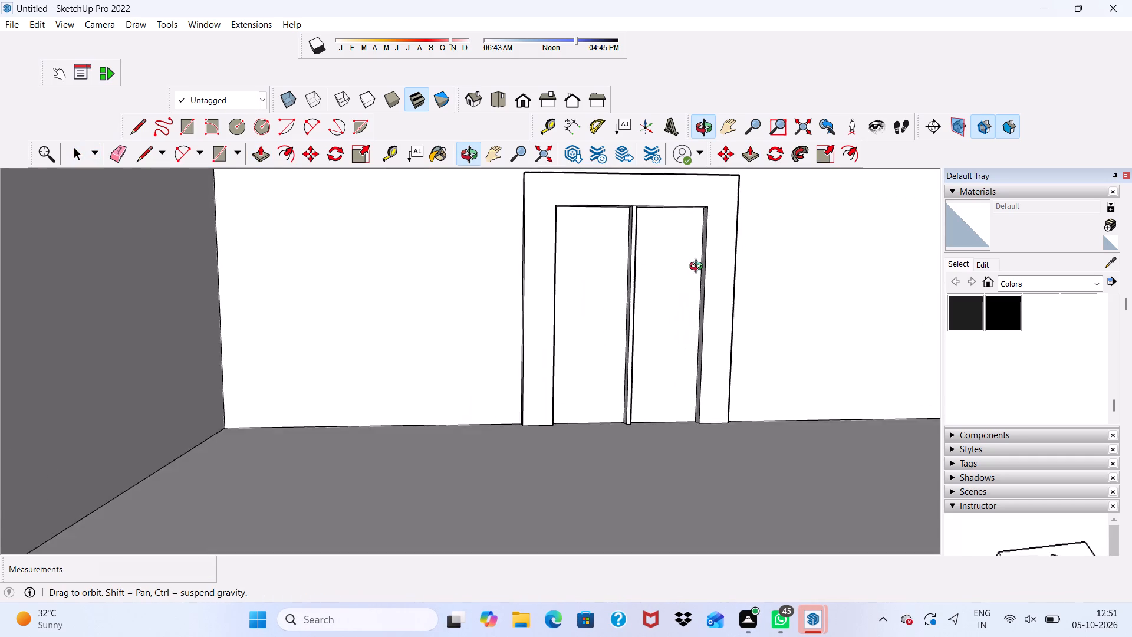
middle_click_drag(699, 268, 676, 273)
scroll(649, 287, "down", 10)
middle_click_drag(655, 347, 629, 304)
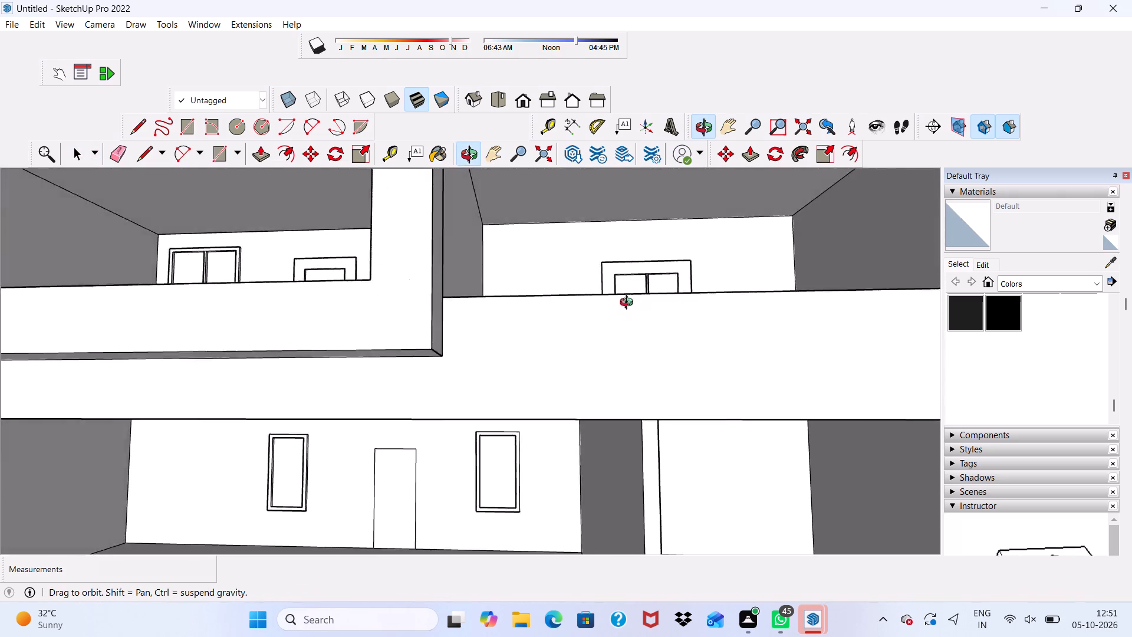
middle_click_drag(629, 304, 669, 326)
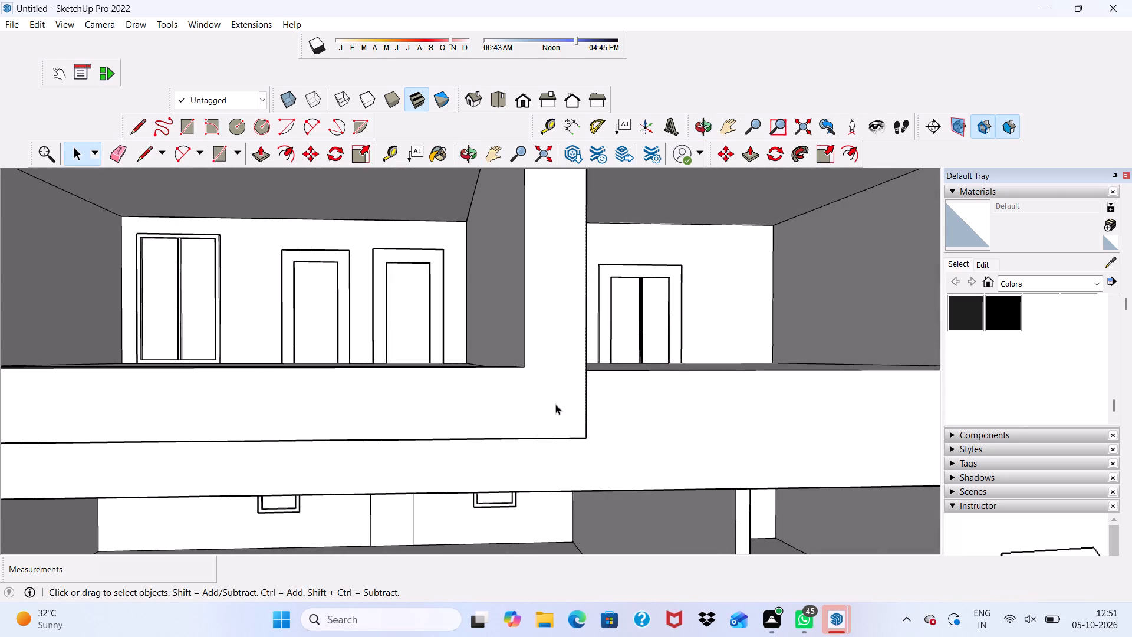
scroll(456, 465, "up", 4)
scroll(447, 463, "down", 3)
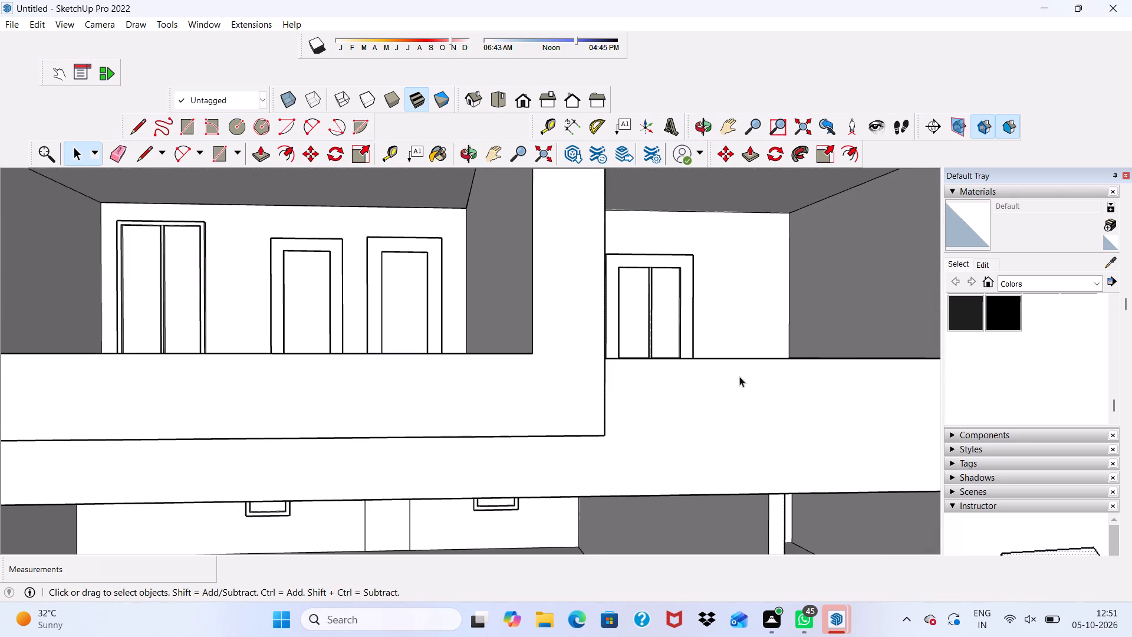
scroll(739, 376, "up", 4)
scroll(743, 376, "down", 4)
middle_click_drag(744, 378, 743, 380)
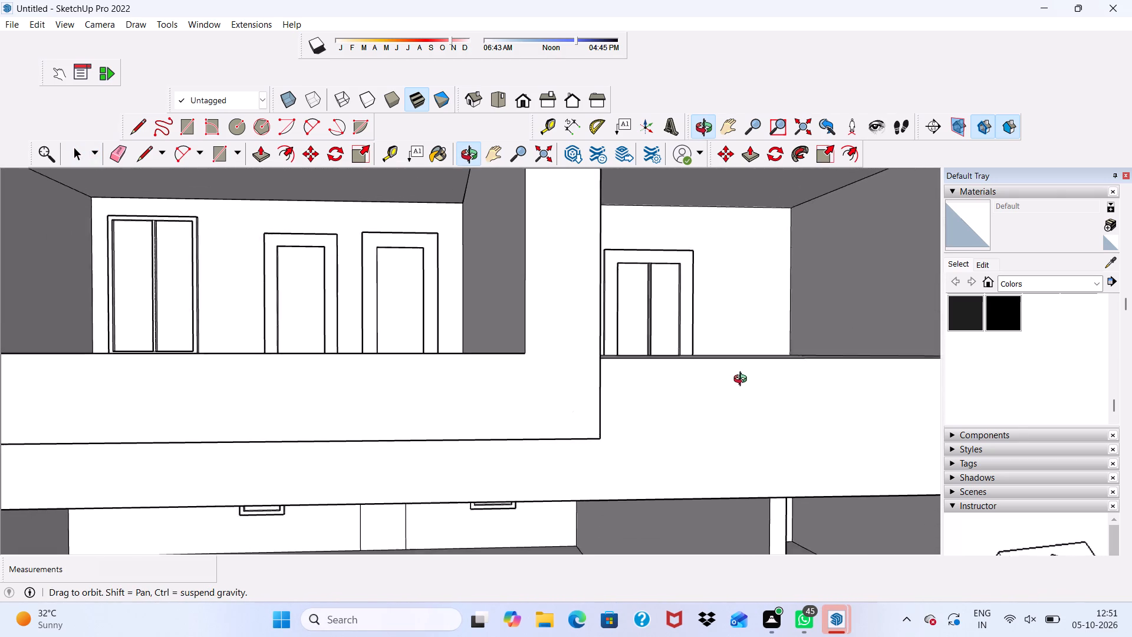
middle_click_drag(743, 380, 729, 328)
scroll(739, 326, "up", 4)
scroll(739, 326, "down", 2)
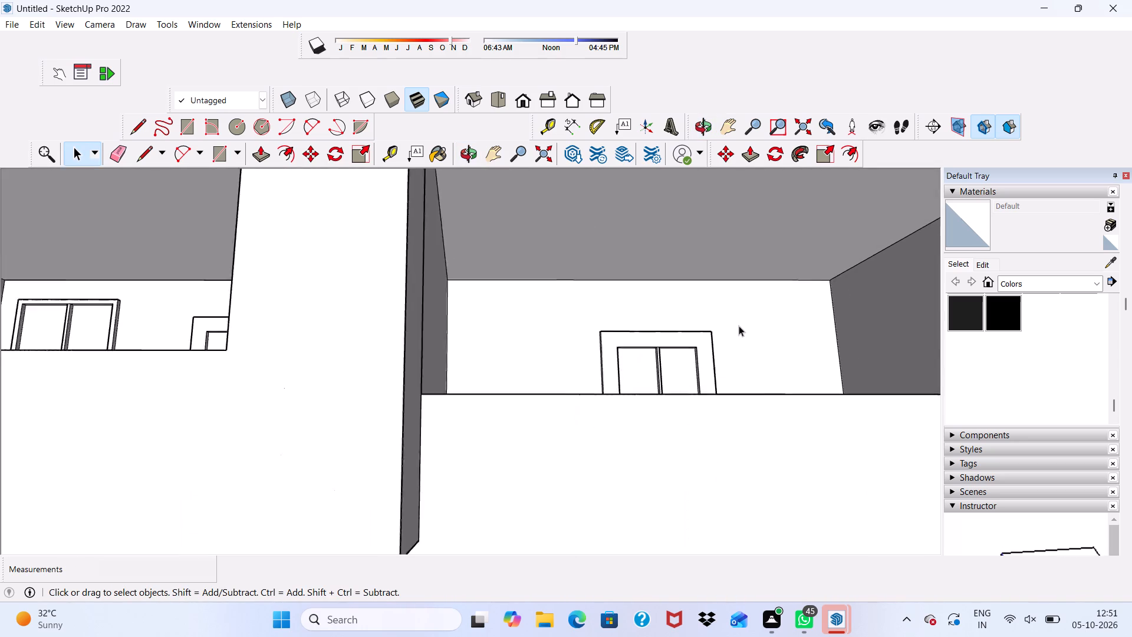
scroll(739, 326, "down", 1)
scroll(739, 326, "up", 1)
scroll(739, 325, "down", 1)
scroll(678, 325, "up", 1)
scroll(678, 333, "down", 11)
middle_click_drag(680, 357, 597, 409)
scroll(572, 205, "up", 4)
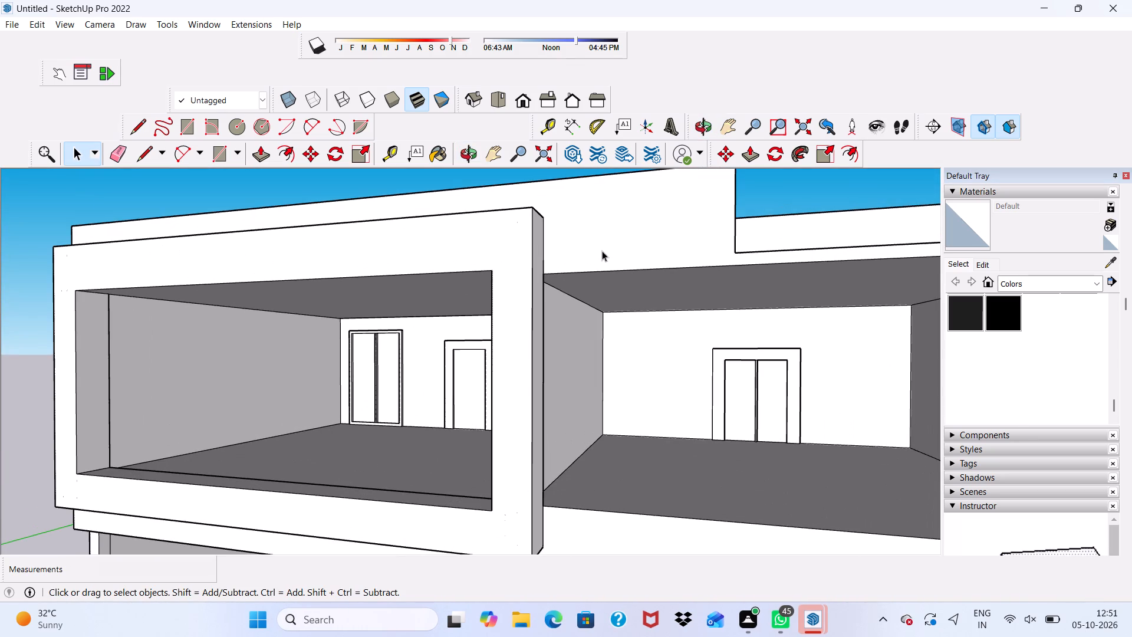
Push/Pull the ceiling of the recess beside the boxed balcony upward by 5 13/16".
middle_click_drag(602, 251, 629, 233)
middle_click(629, 233)
scroll(632, 240, "up", 3)
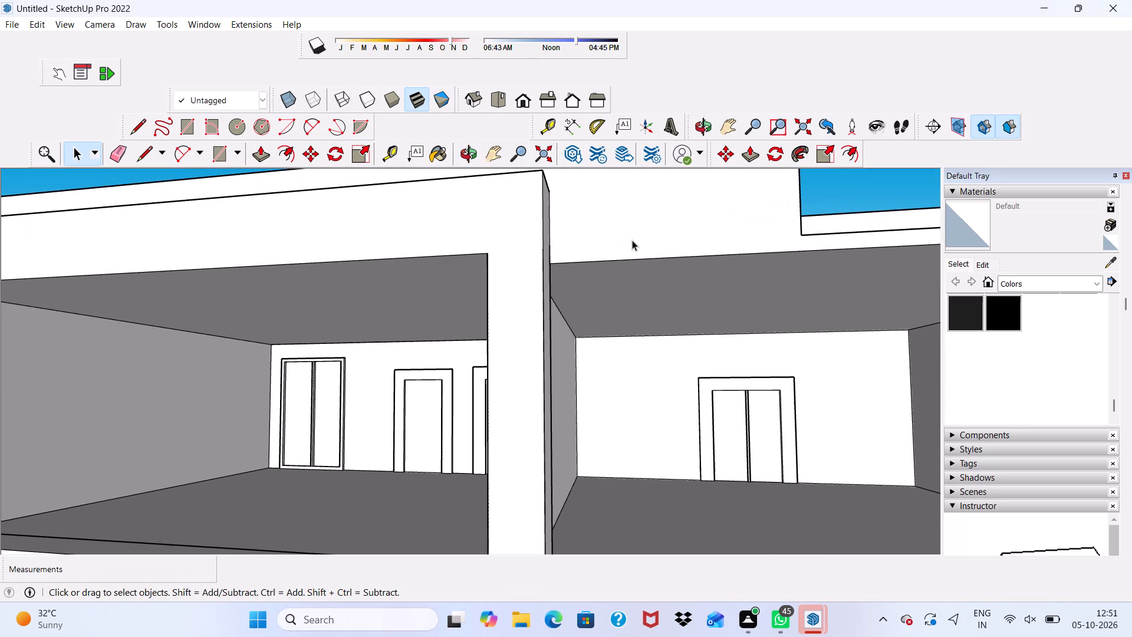
scroll(637, 252, "up", 8)
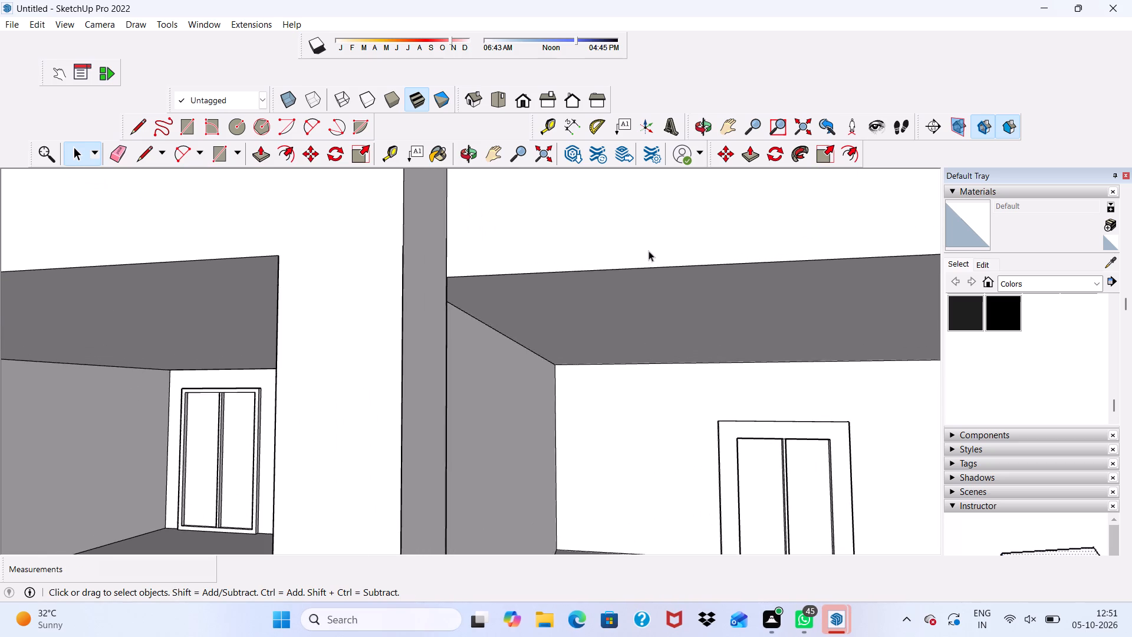
scroll(674, 278, "down", 7)
left_click(702, 314)
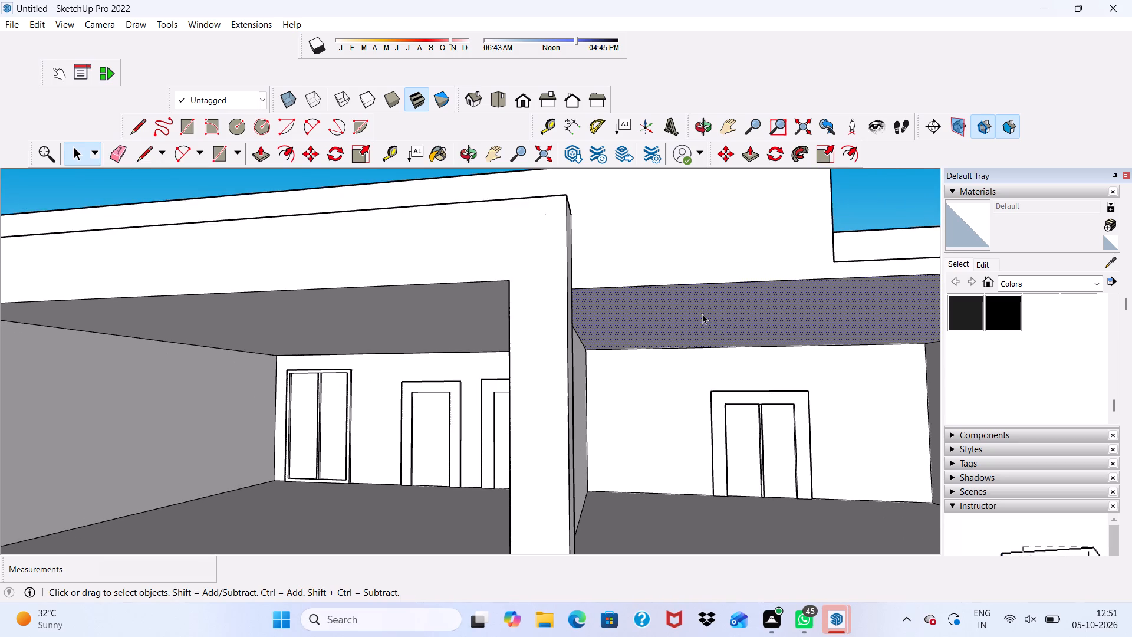
left_click(260, 150)
left_click_drag(680, 326, 671, 267)
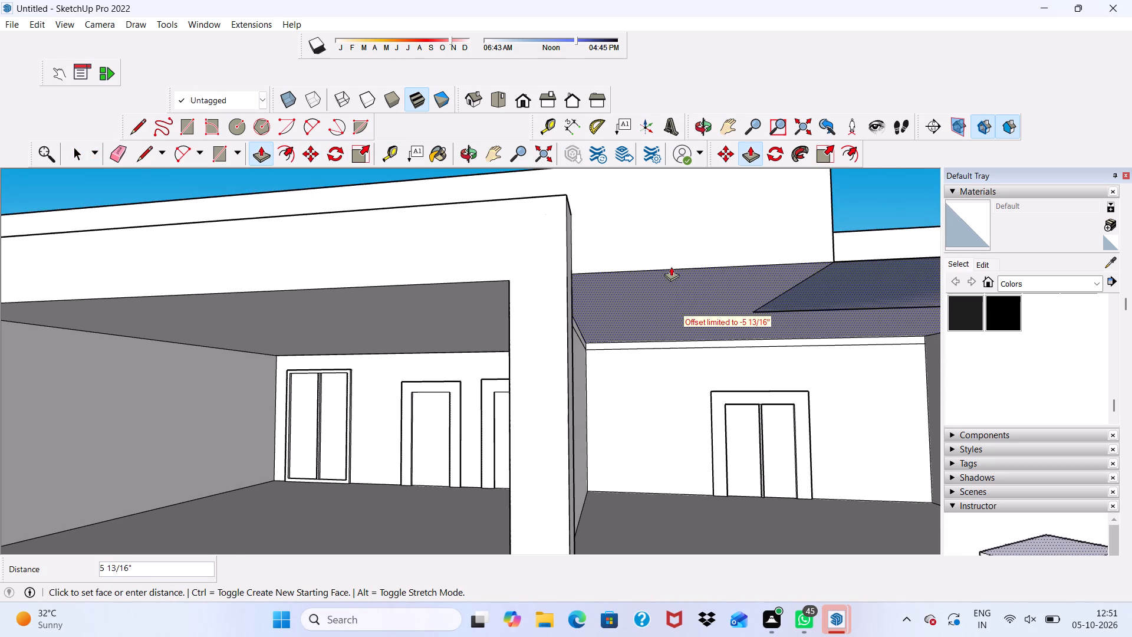
left_click_drag(671, 267, 670, 267)
Draw a rectangle about 7' 7" by 3' 6 3/16" on the roof block's front face, between the balcony box's edge and the block's upper corner.
scroll(674, 281, "down", 4)
middle_click_drag(688, 303, 599, 393)
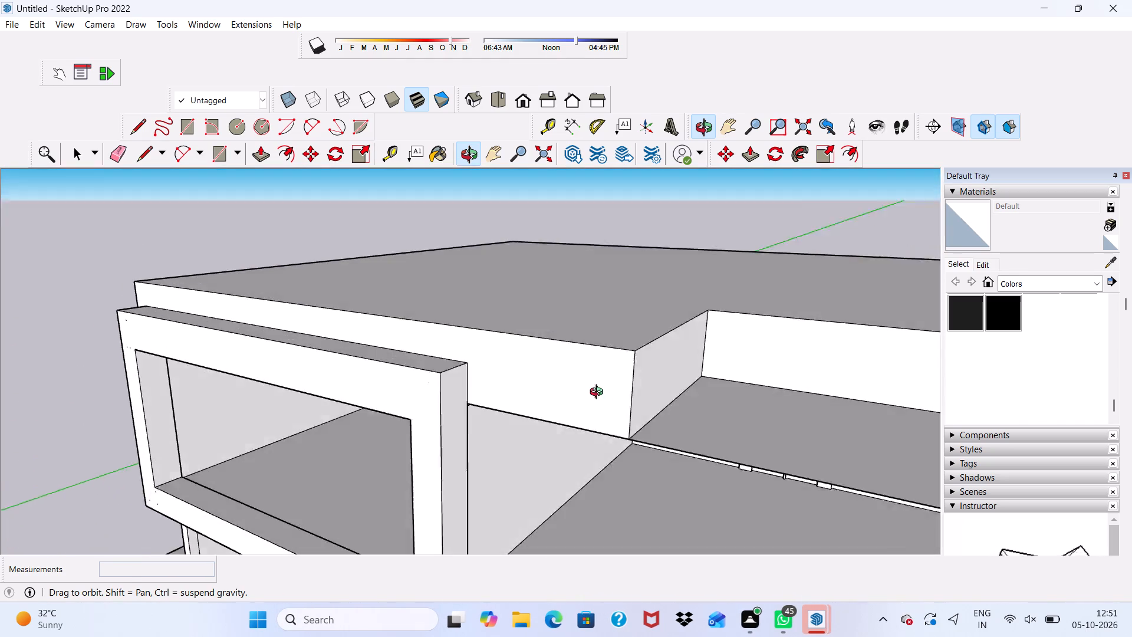
middle_click_drag(599, 393, 600, 407)
scroll(744, 416, "up", 3)
scroll(696, 446, "down", 5)
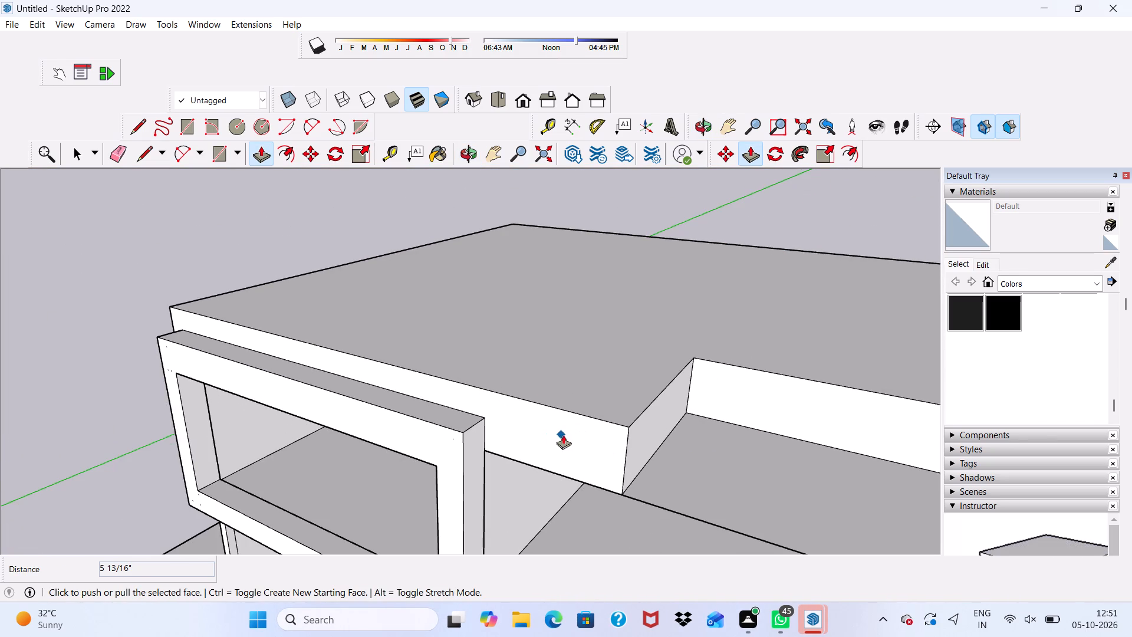
key("space")
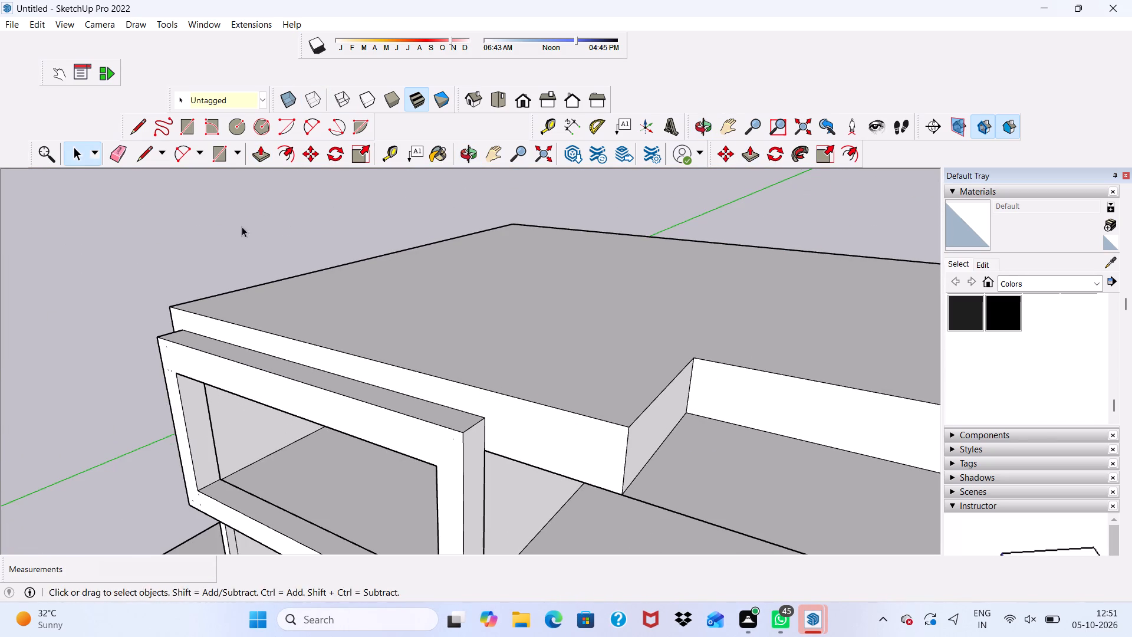
left_click(187, 126)
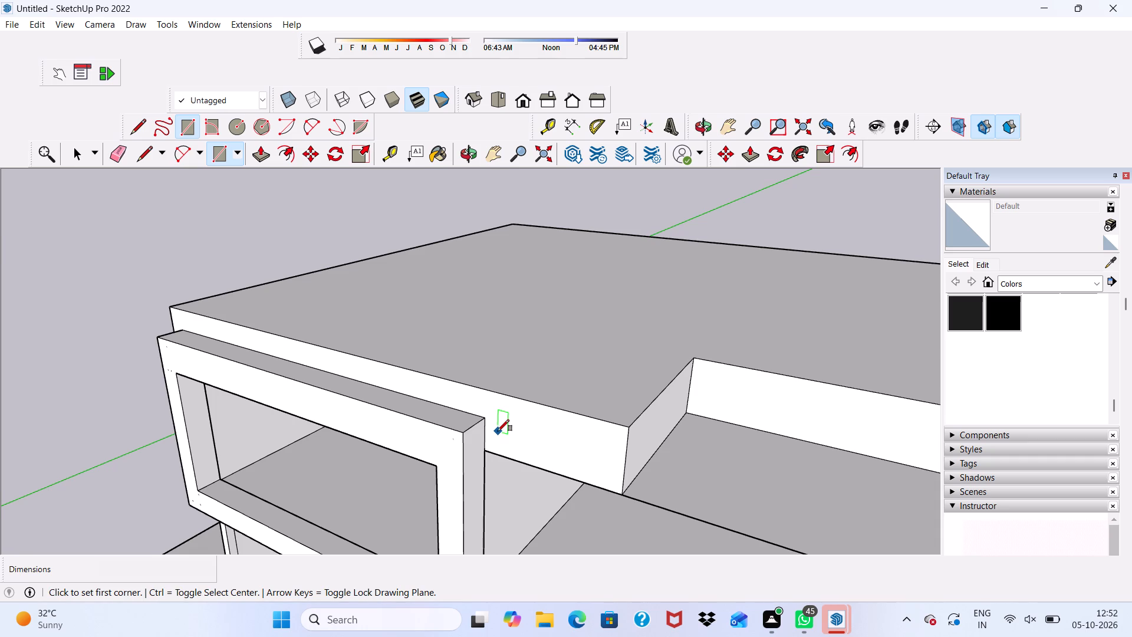
scroll(614, 463, "down", 1)
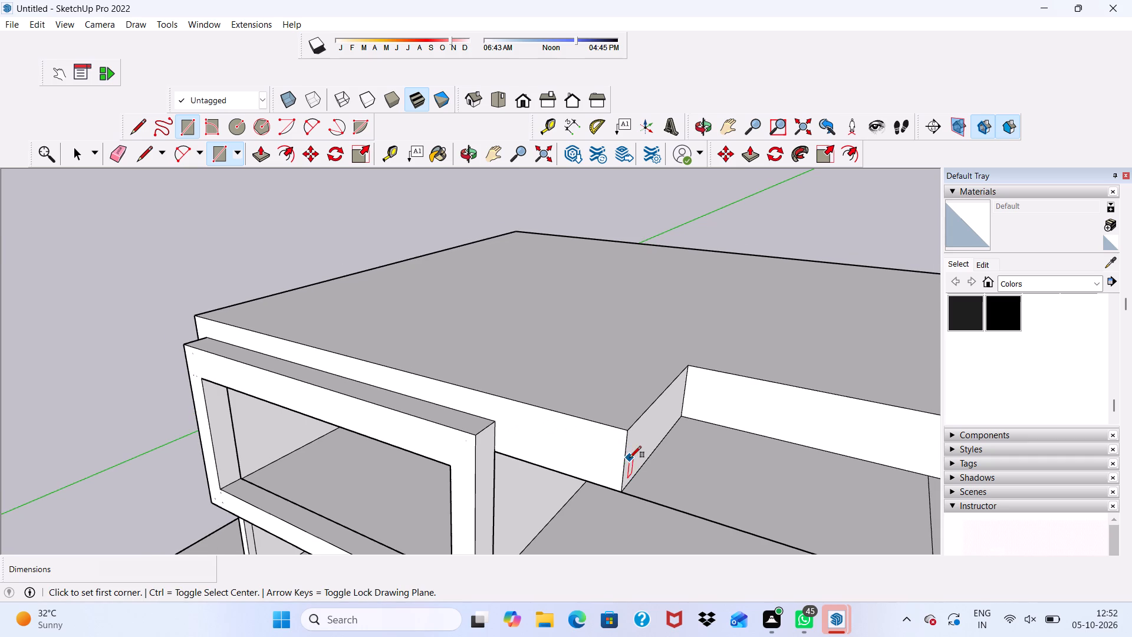
middle_click_drag(636, 462, 705, 398)
scroll(613, 326, "up", 1)
scroll(613, 326, "down", 1)
scroll(613, 326, "up", 8)
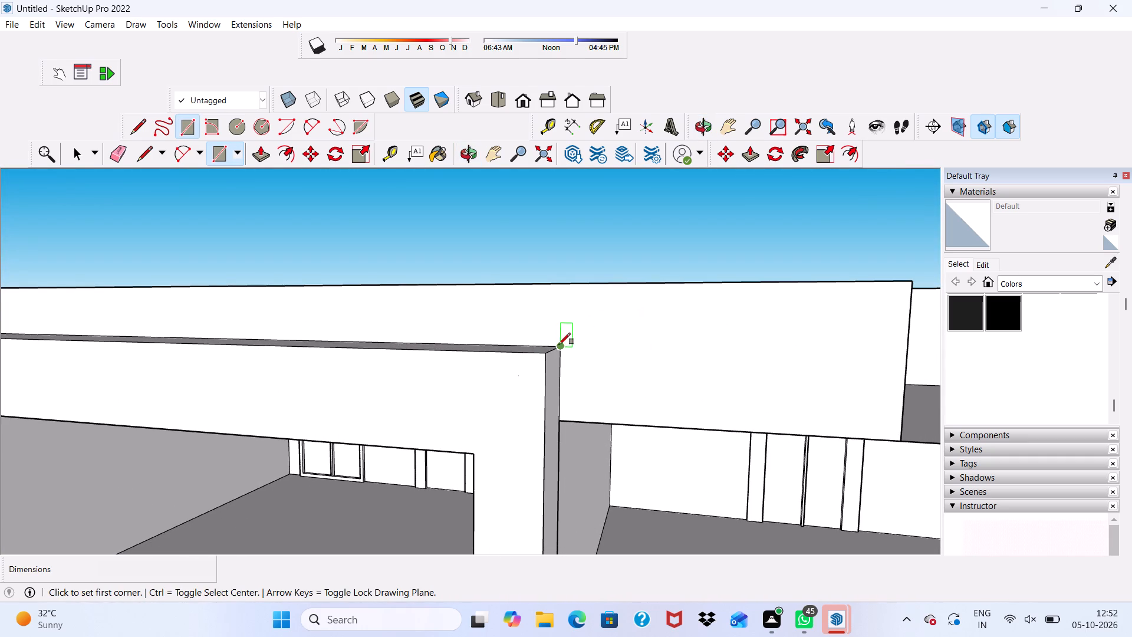
left_click(559, 347)
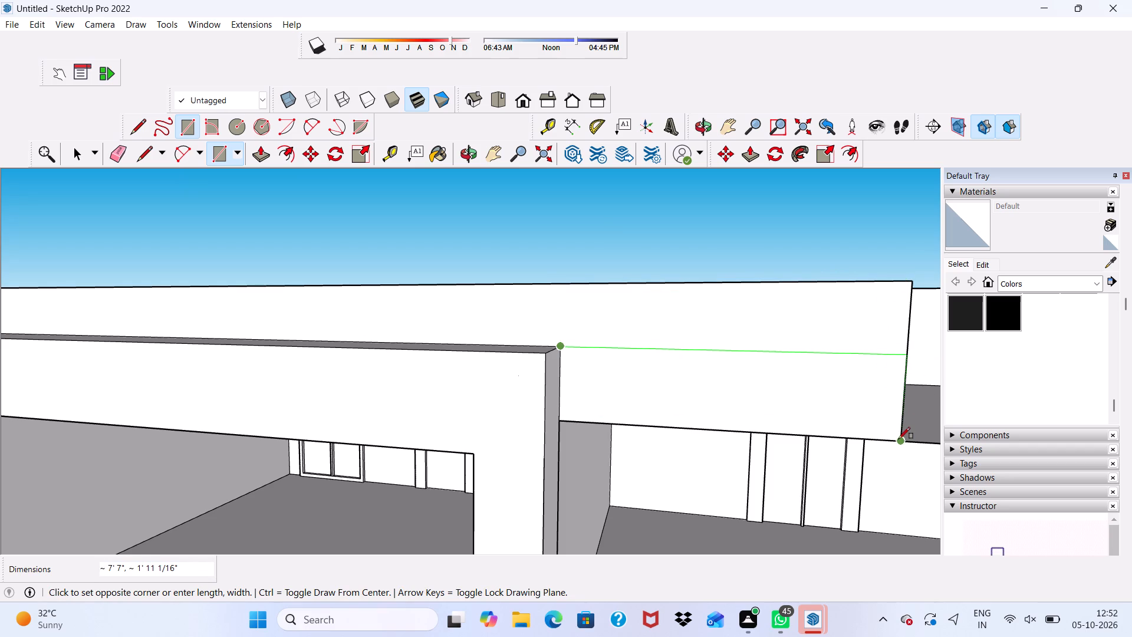
key("space")
left_click(187, 128)
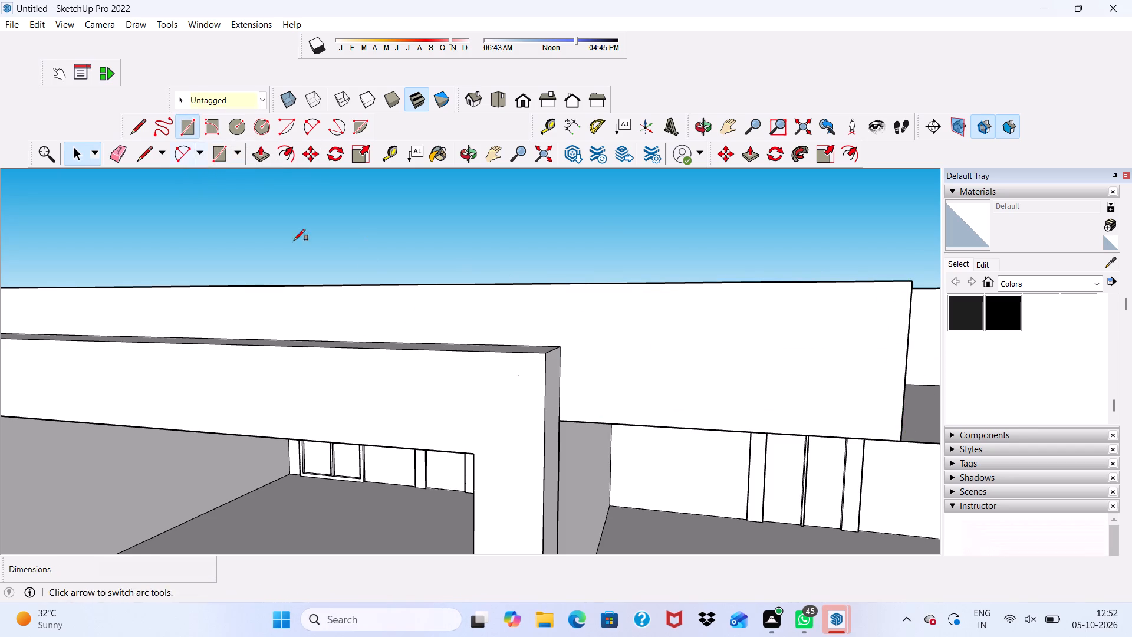
left_click(561, 420)
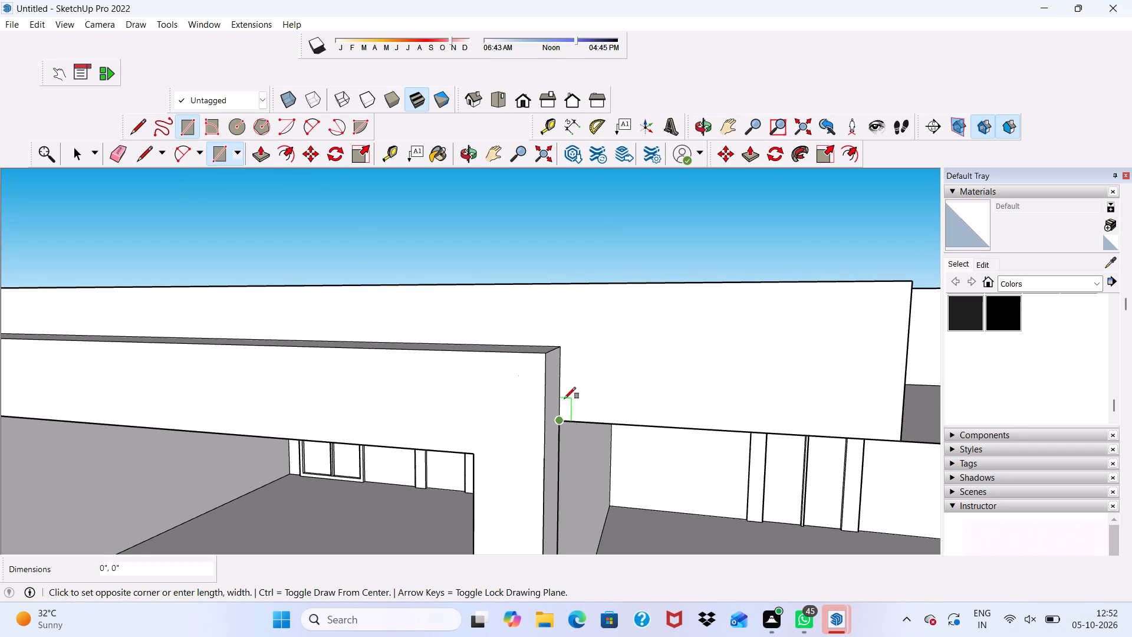
left_click(904, 286)
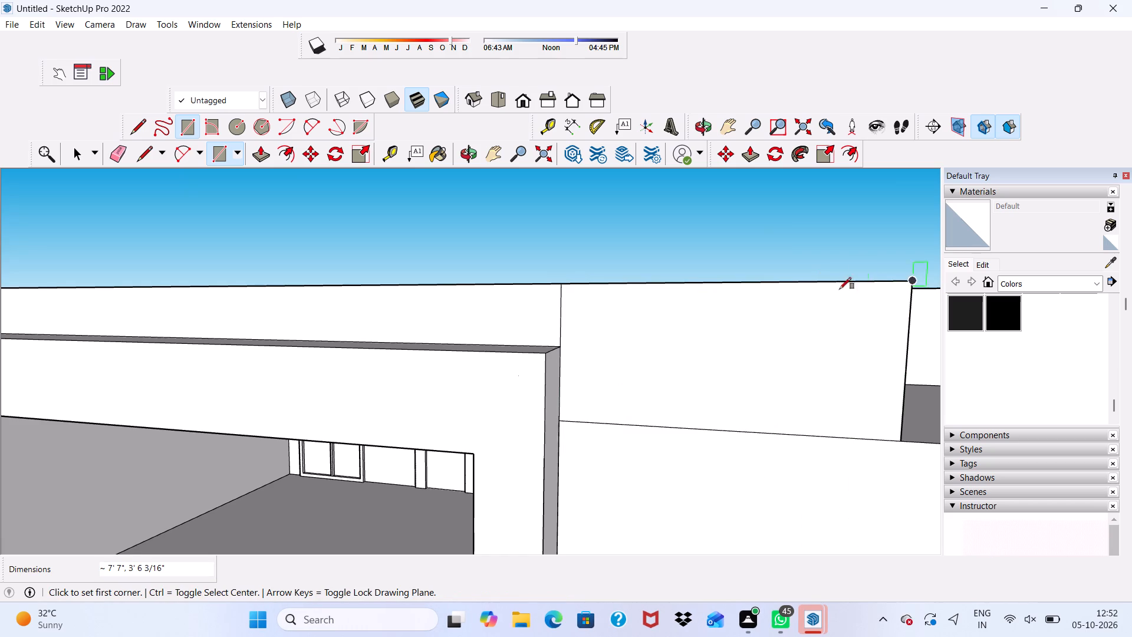
key("space")
Delete the face covering the front opening of the recess beside the balcony box.
left_click(702, 463)
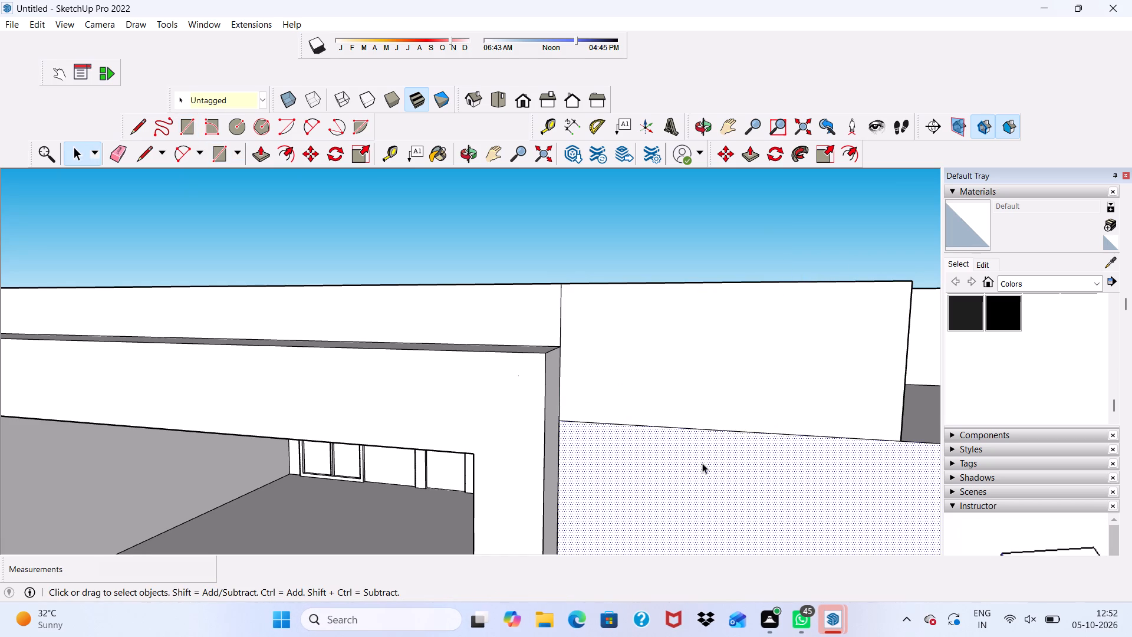
key("Delete")
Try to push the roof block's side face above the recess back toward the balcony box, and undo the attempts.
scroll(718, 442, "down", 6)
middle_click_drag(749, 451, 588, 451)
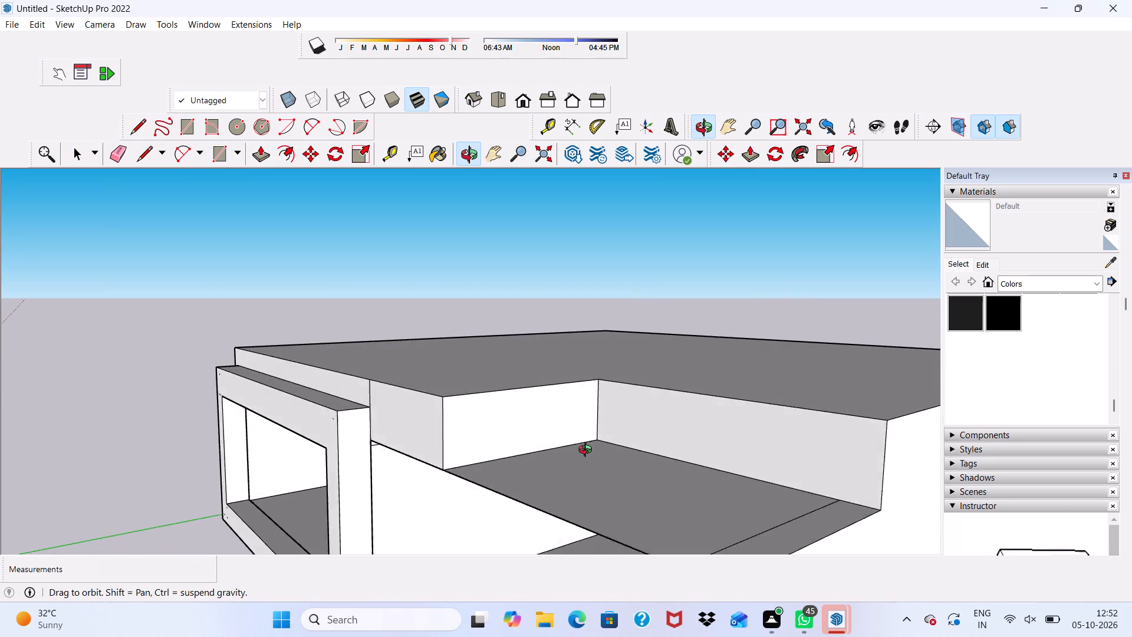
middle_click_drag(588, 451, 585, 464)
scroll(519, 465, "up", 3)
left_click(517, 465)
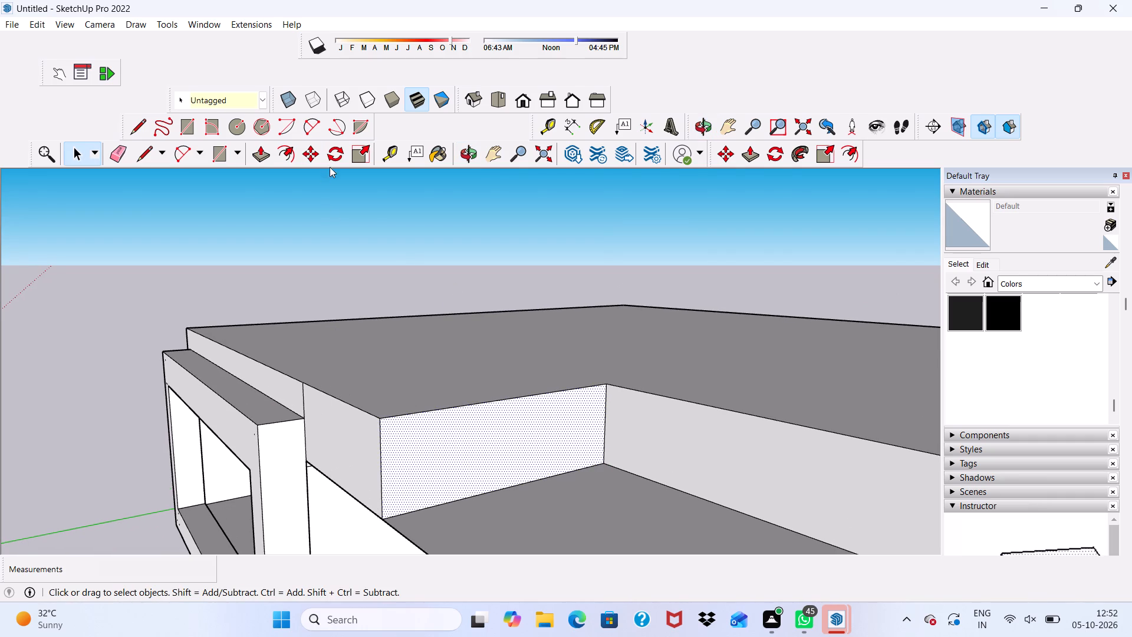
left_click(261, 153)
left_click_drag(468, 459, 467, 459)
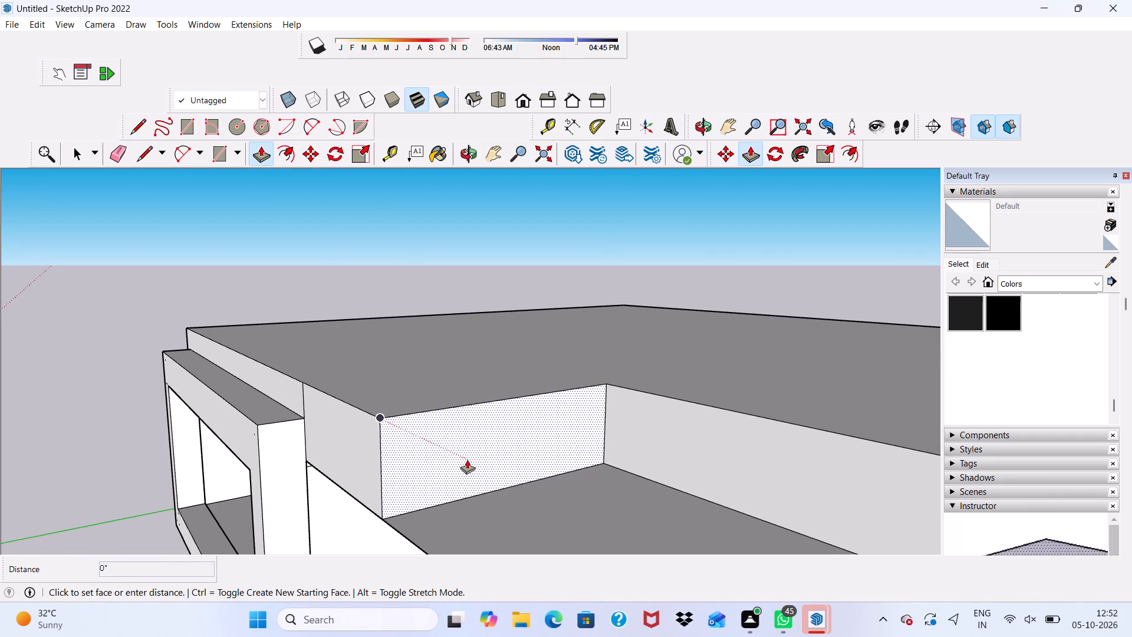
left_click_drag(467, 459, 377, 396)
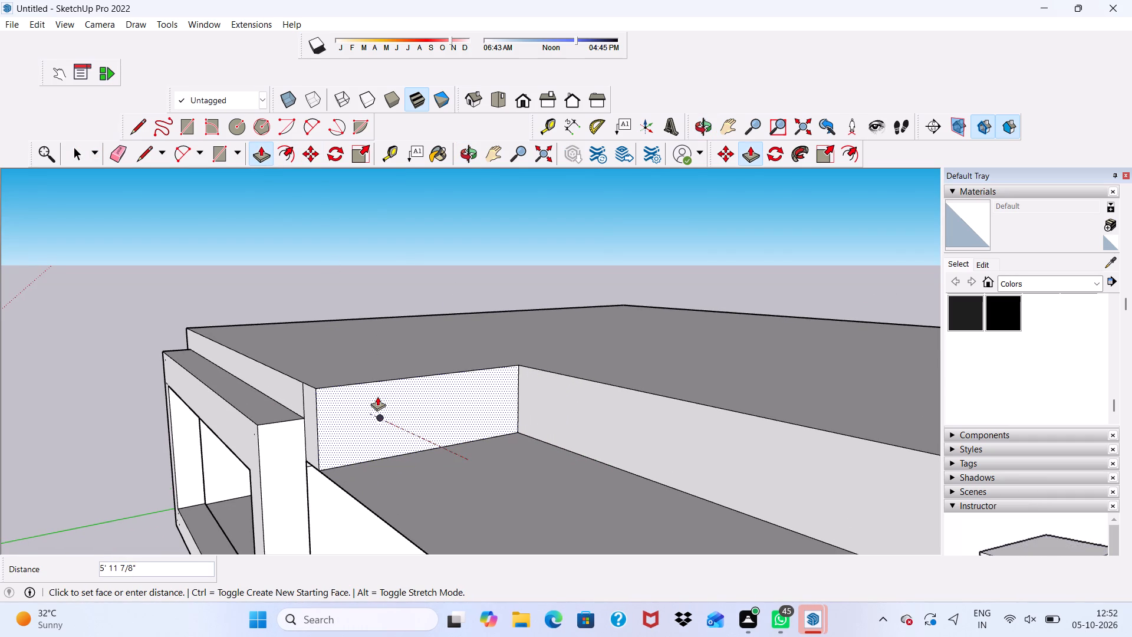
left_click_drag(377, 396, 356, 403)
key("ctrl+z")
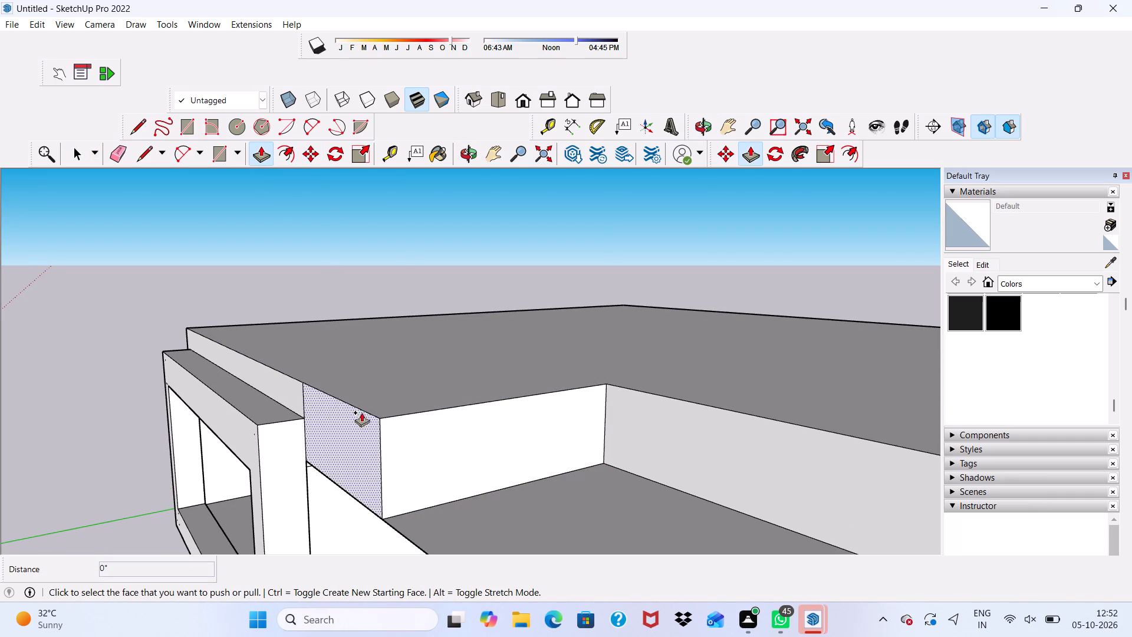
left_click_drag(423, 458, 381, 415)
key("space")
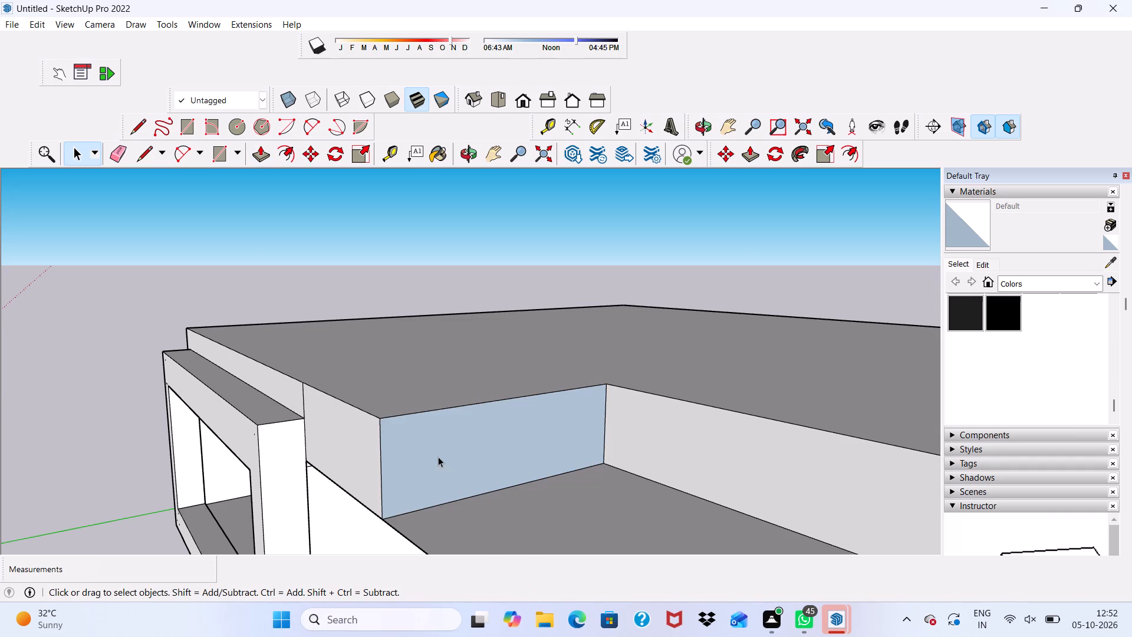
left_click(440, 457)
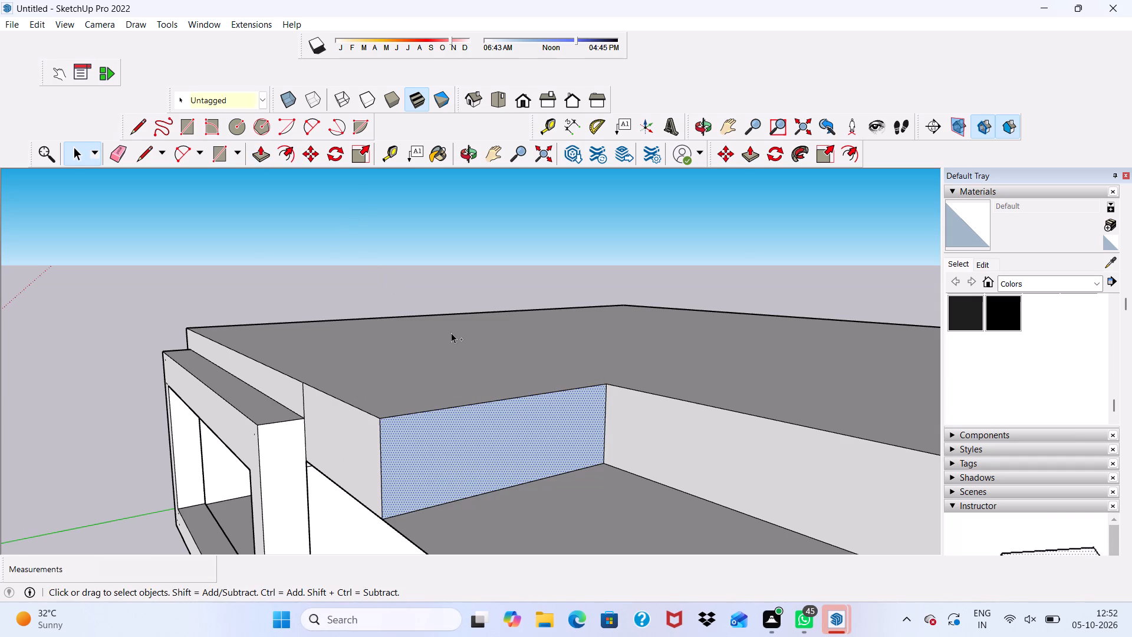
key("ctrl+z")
Push the roof block's side face back 7' 6 15/16" to the rectangle's edge beside the balcony box.
left_click(418, 434)
left_click(262, 153)
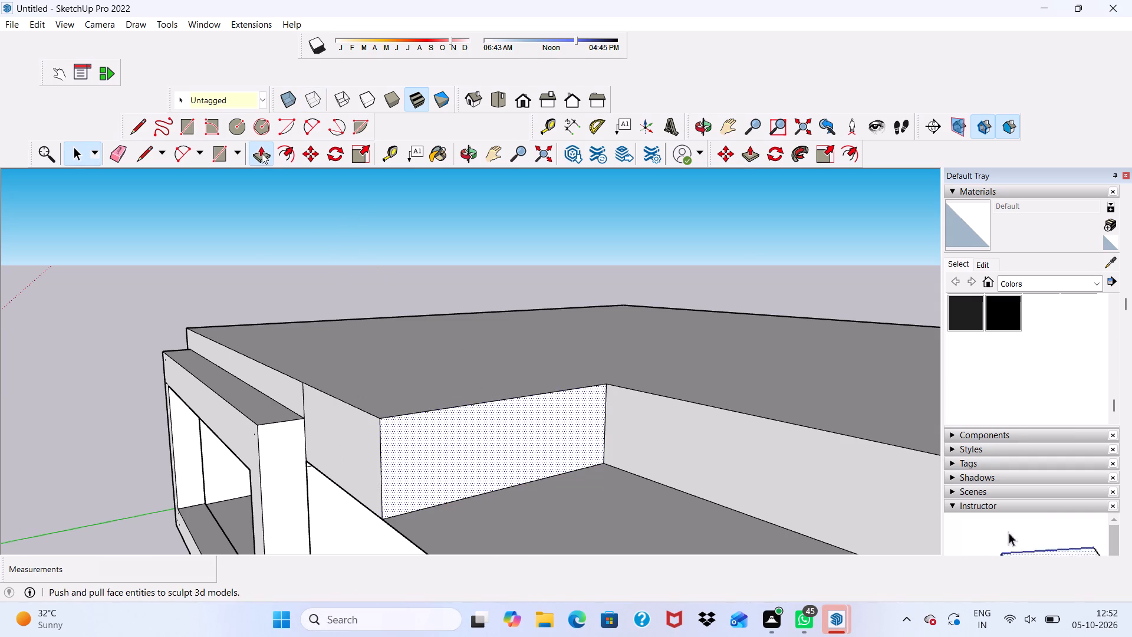
left_click_drag(494, 455, 423, 419)
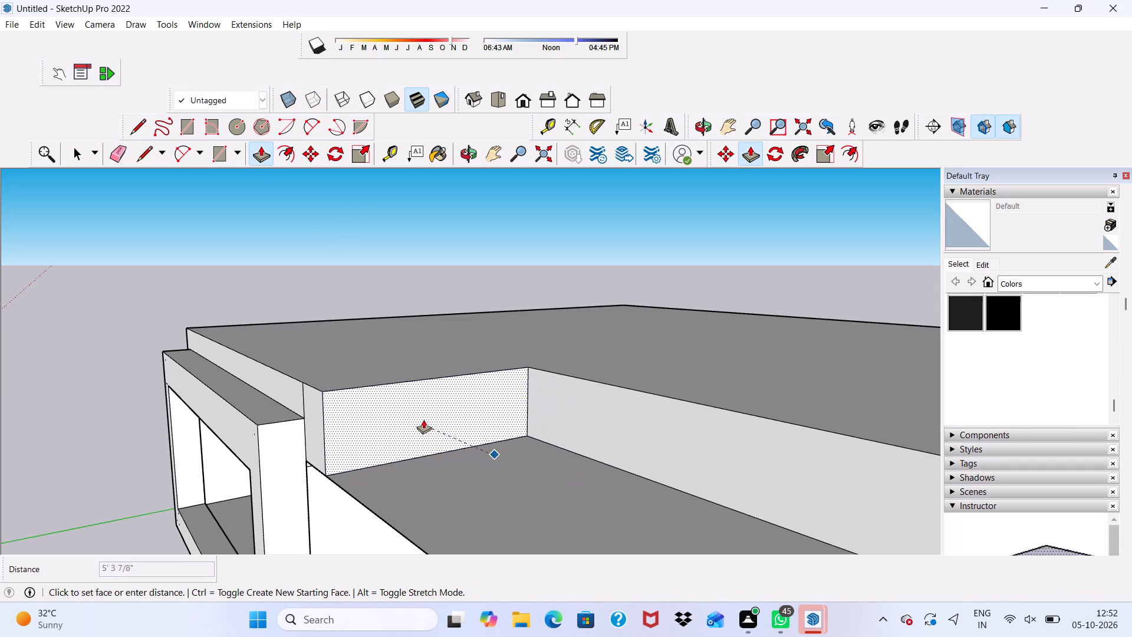
left_click_drag(423, 419, 407, 399)
Examine the roof block and the recess ceiling beside the balcony box from above and from the front.
scroll(409, 399, "down", 6)
middle_click_drag(464, 422, 489, 418)
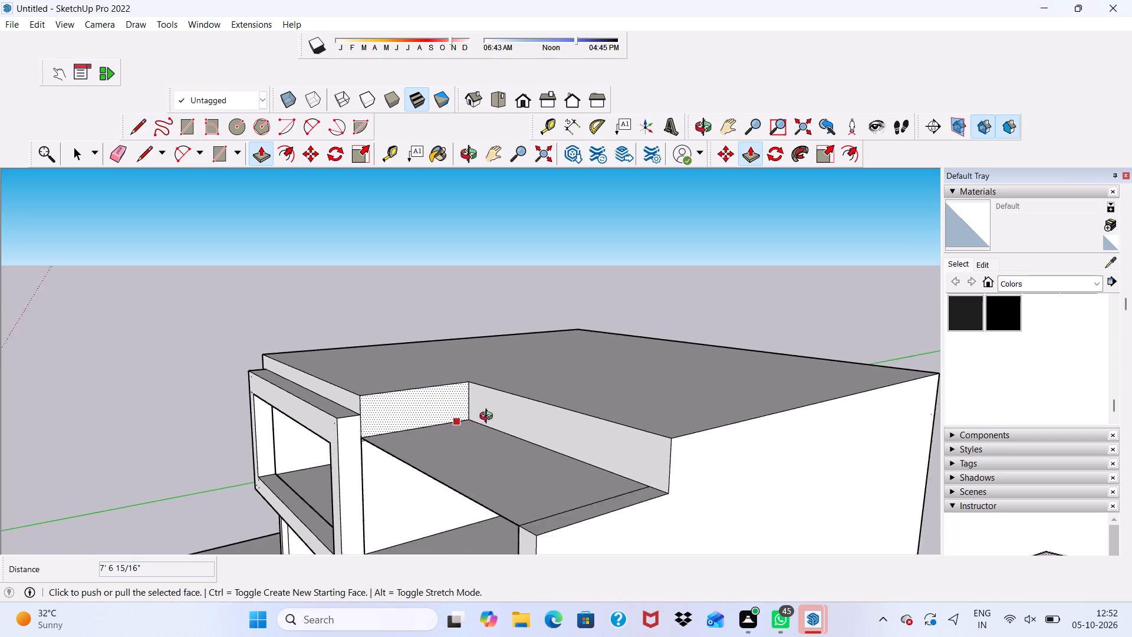
middle_click_drag(489, 418, 669, 373)
scroll(616, 419, "down", 4)
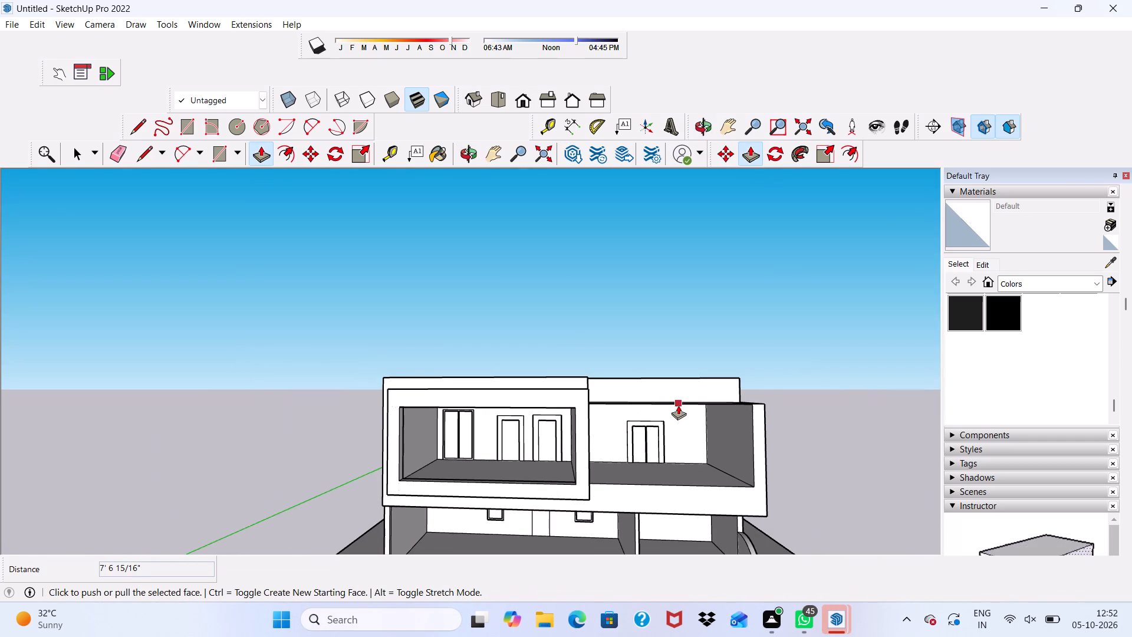
middle_click_drag(685, 398, 654, 458)
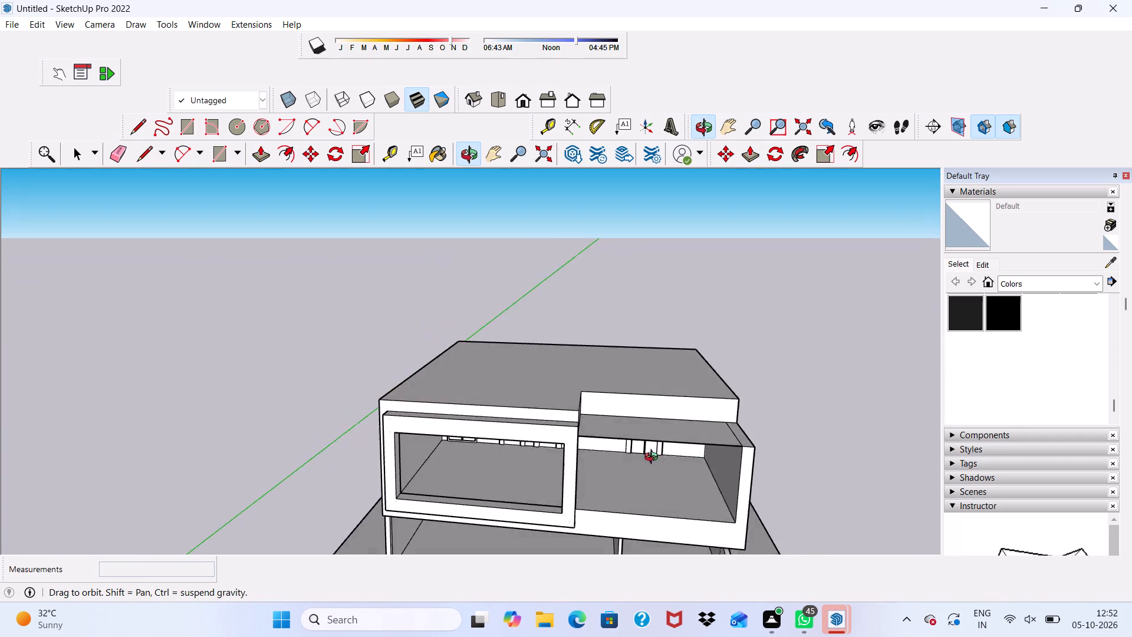
middle_click_drag(654, 458, 574, 385)
scroll(616, 422, "down", 3)
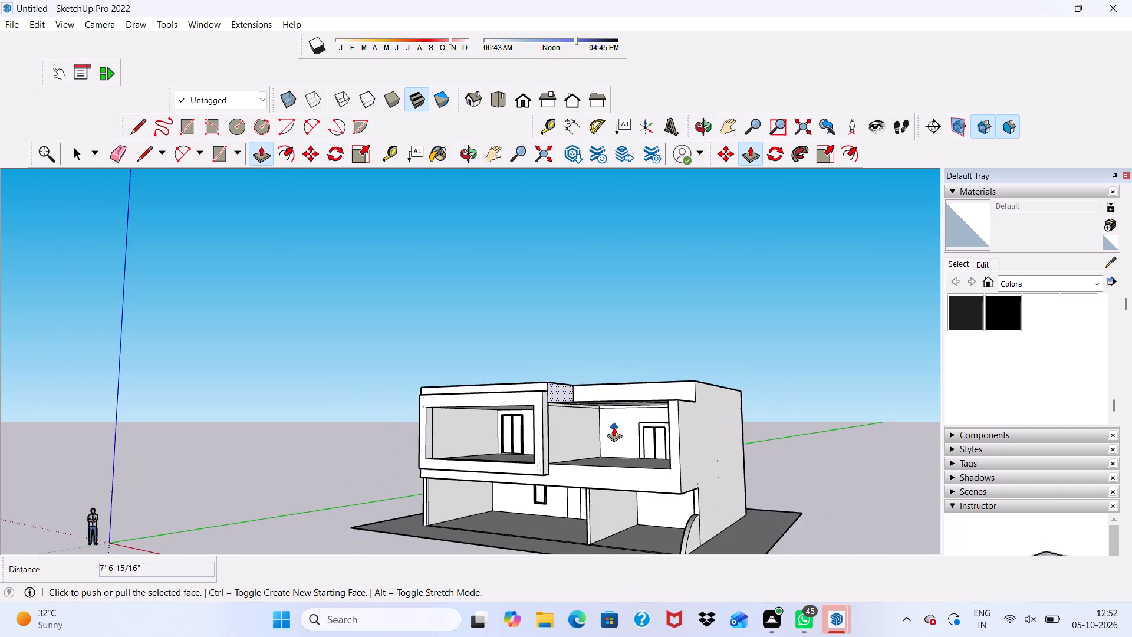
middle_click_drag(614, 427, 656, 422)
scroll(608, 387, "up", 8)
scroll(570, 436, "up", 1)
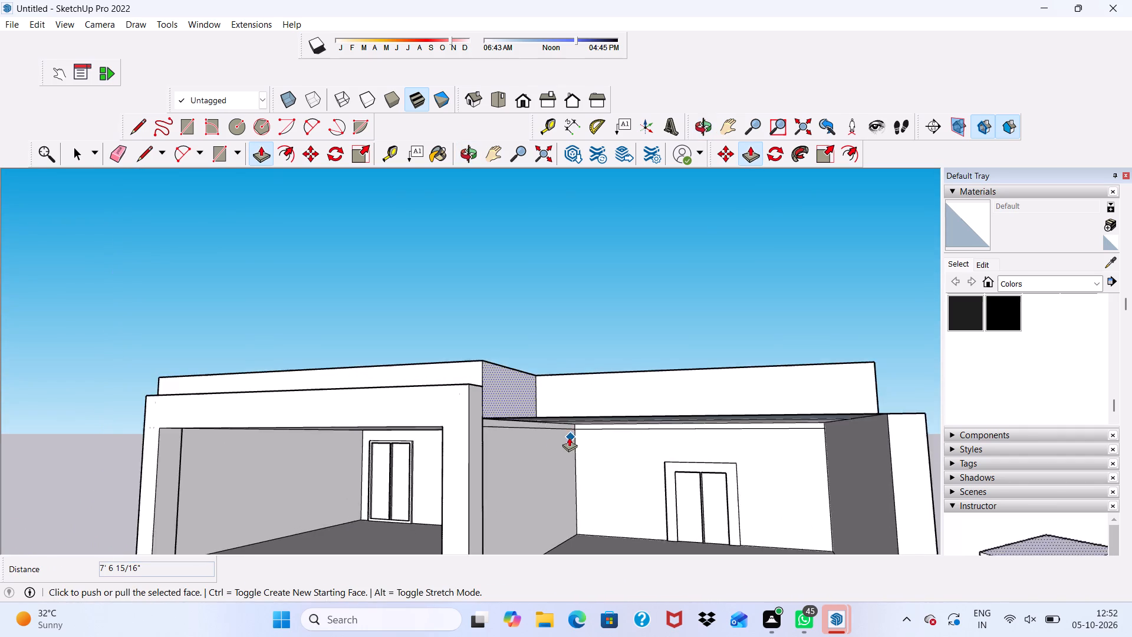
scroll(569, 437, "down", 1)
middle_click_drag(569, 437, 575, 433)
scroll(622, 403, "up", 3)
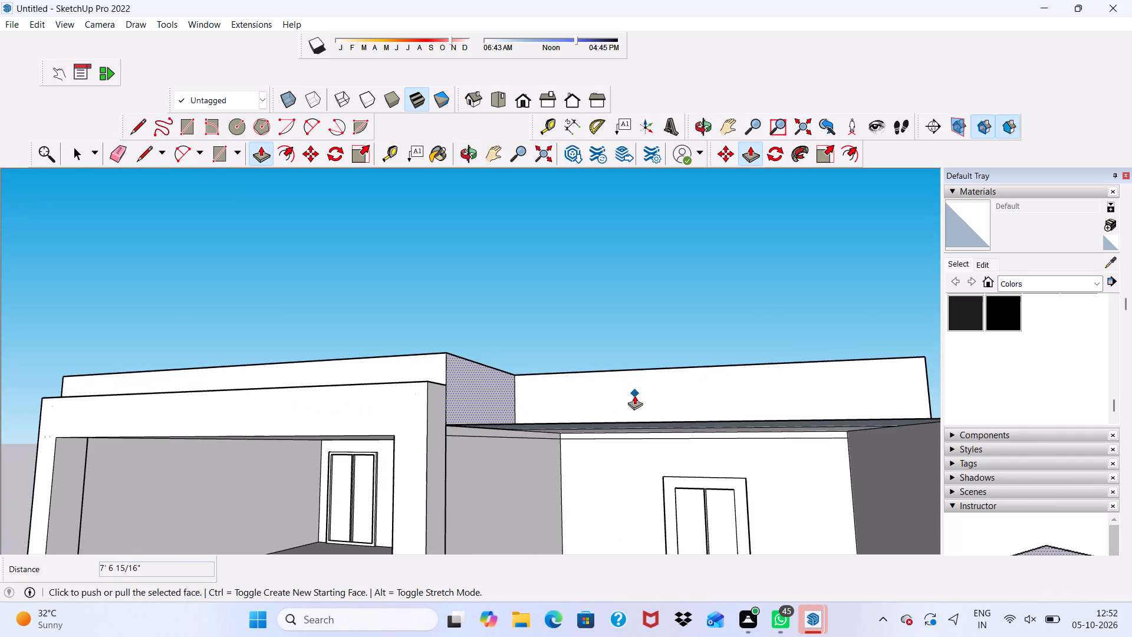
Delete the lower roof face above the recess beside the balcony box.
key("space")
scroll(595, 406, "down", 1)
middle_click_drag(595, 406, 590, 490)
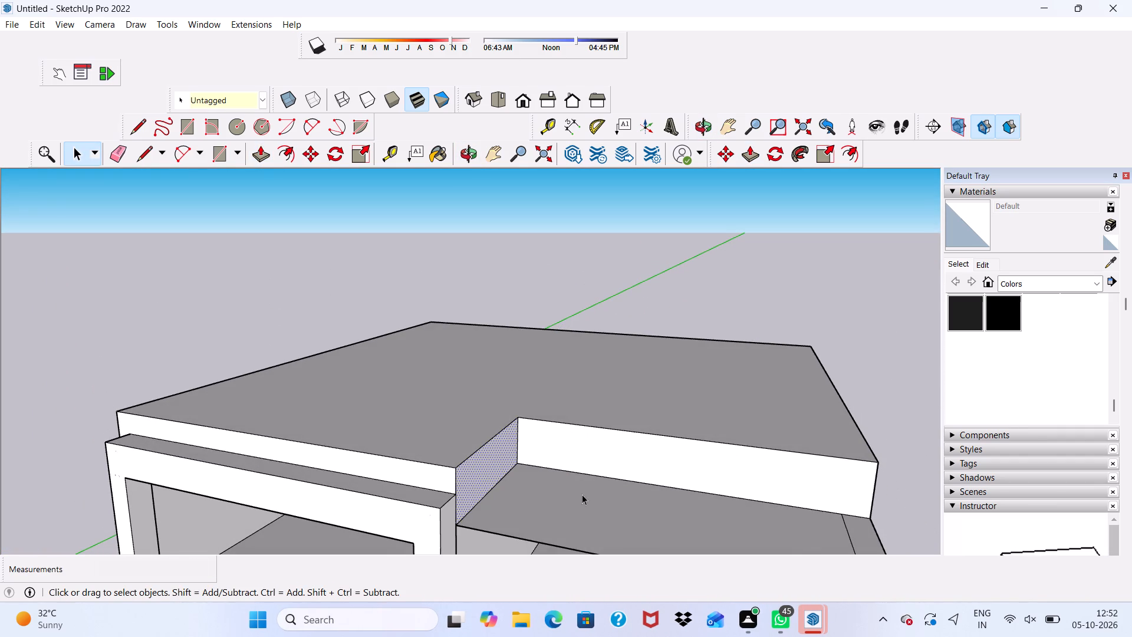
left_click(582, 494)
key("Delete")
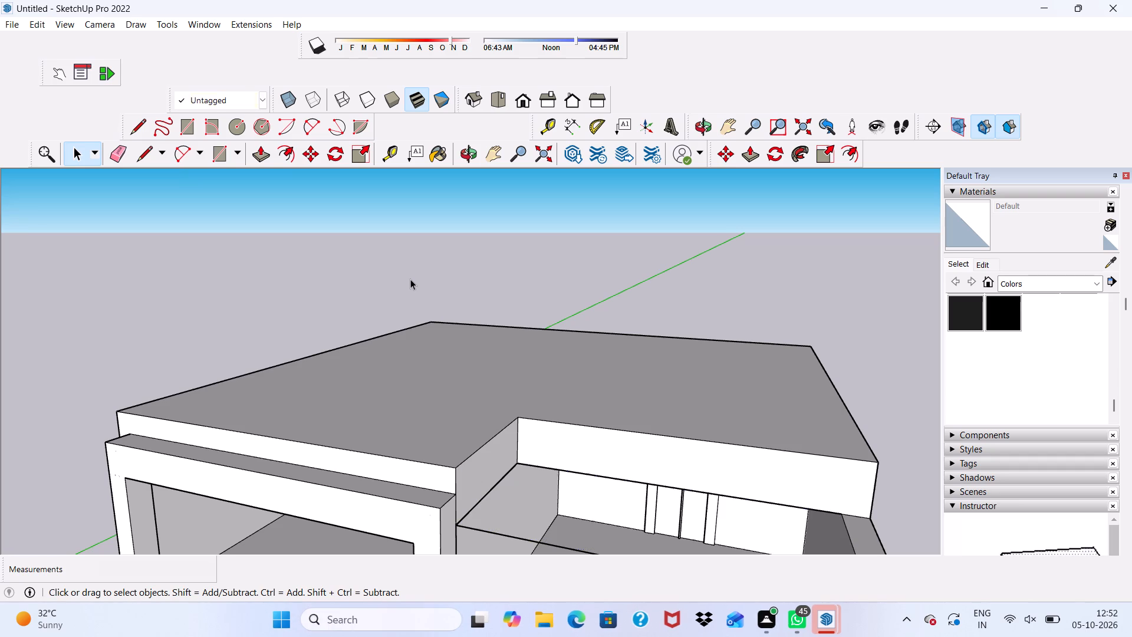
Erase the long front edge spanning the open top of the recess.
scroll(408, 264, "down", 10)
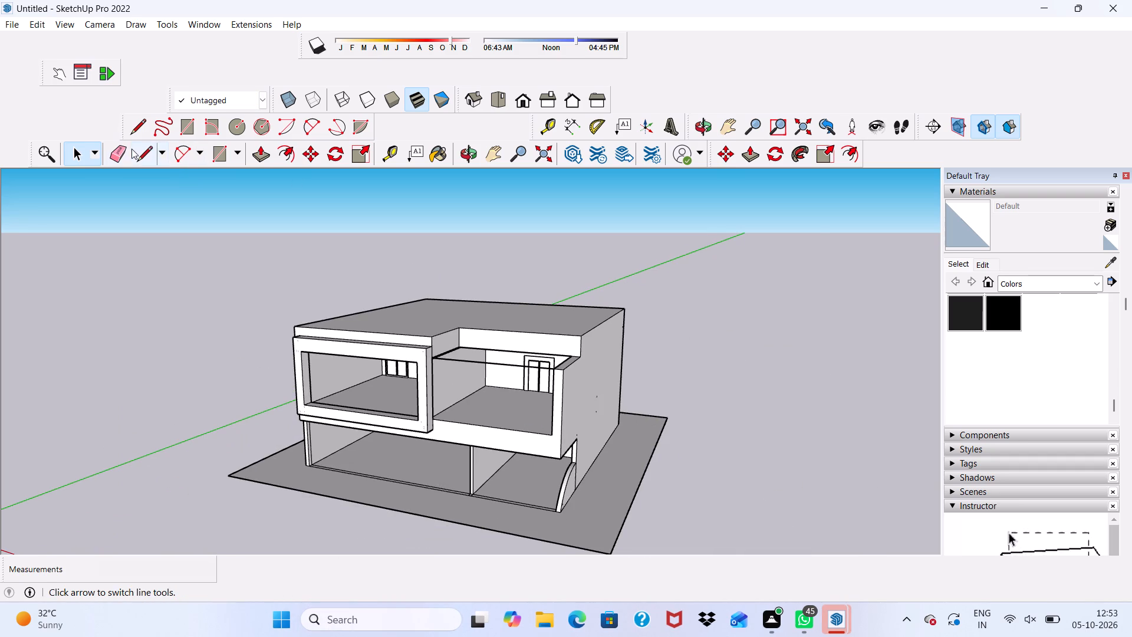
left_click(124, 153)
scroll(503, 454, "up", 3)
left_click_drag(450, 327, 445, 339)
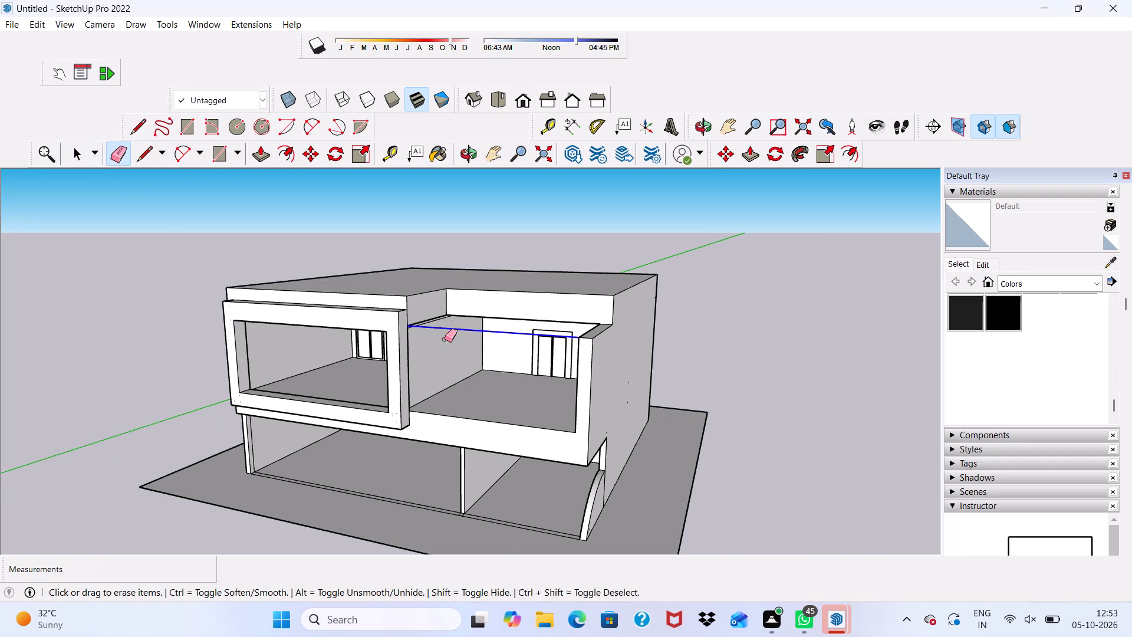
left_click_drag(445, 339, 445, 340)
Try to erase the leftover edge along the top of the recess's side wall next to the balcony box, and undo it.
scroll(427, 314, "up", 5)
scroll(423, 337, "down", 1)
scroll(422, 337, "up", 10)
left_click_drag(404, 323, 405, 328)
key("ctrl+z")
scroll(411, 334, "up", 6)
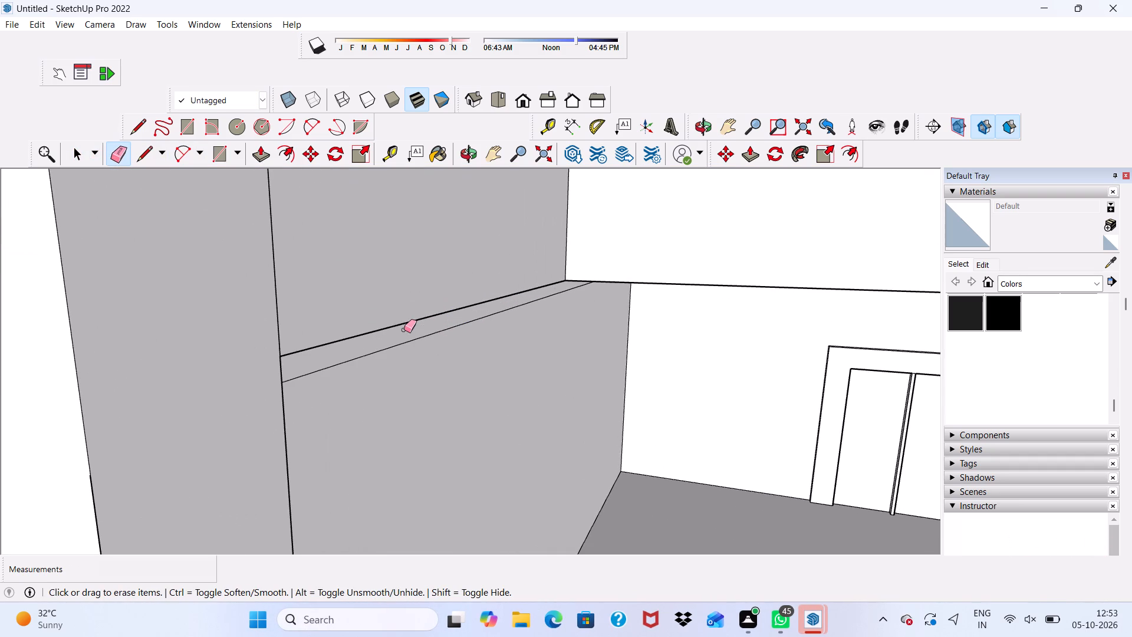
Erase the thin leftover line just below the top of the recess's side wall next to the balcony box.
left_click_drag(398, 339, 403, 354)
Examine the roof block and the open recess beside the balcony box from the front and from below.
scroll(294, 320, "down", 5)
middle_click_drag(350, 385, 539, 320)
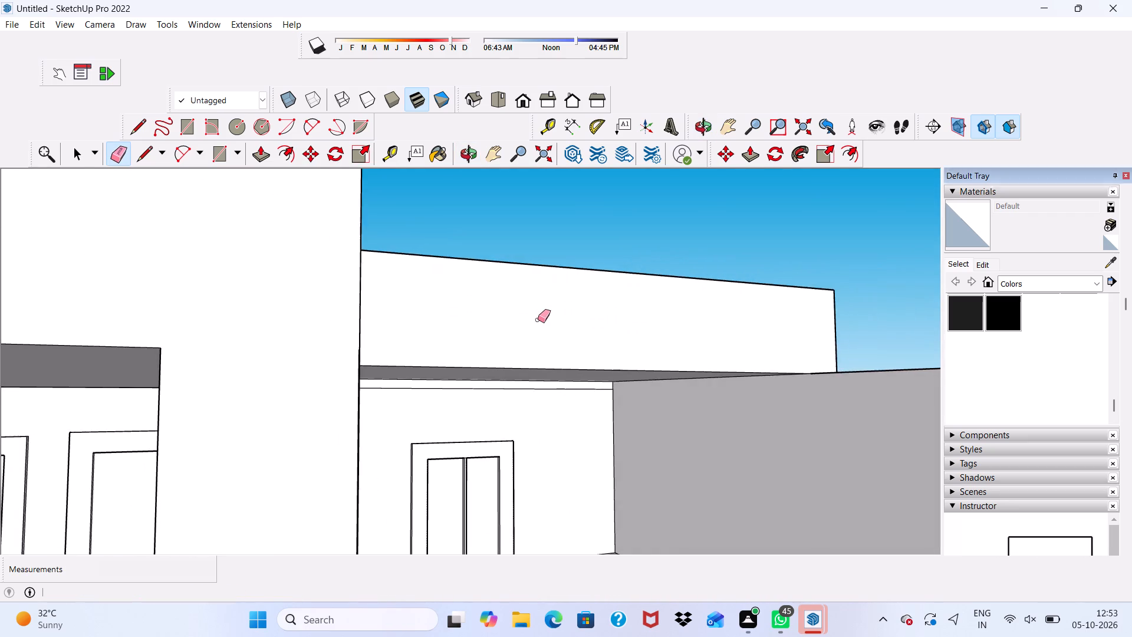
scroll(542, 356, "down", 2)
key("space")
scroll(580, 332, "down", 5)
middle_click_drag(564, 342, 468, 349)
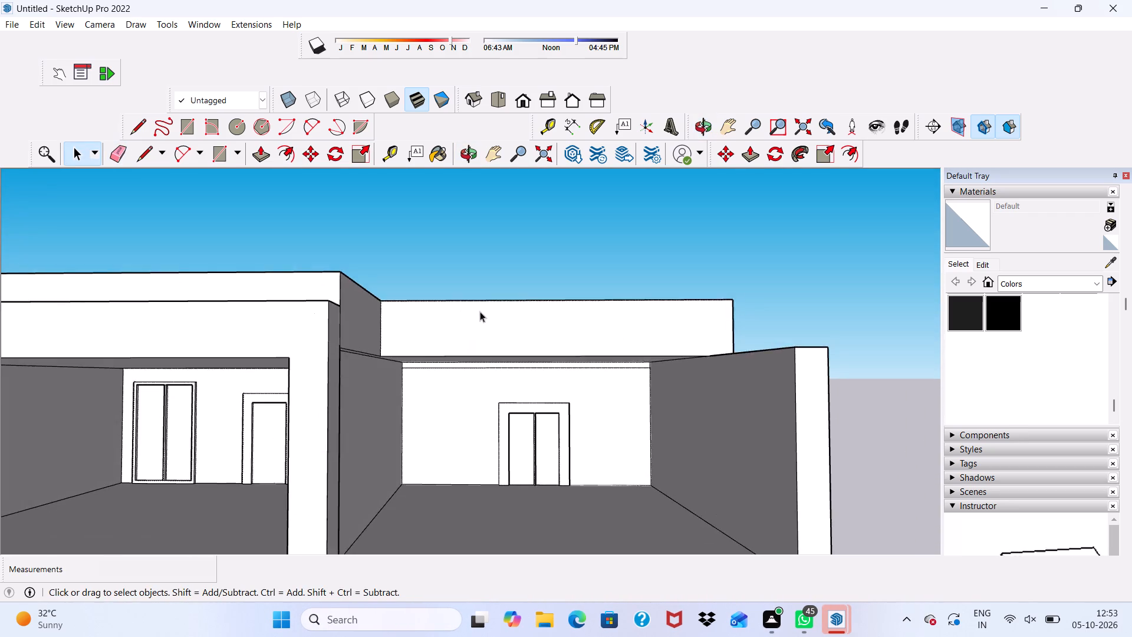
scroll(482, 325, "down", 4)
middle_click_drag(510, 352, 522, 297)
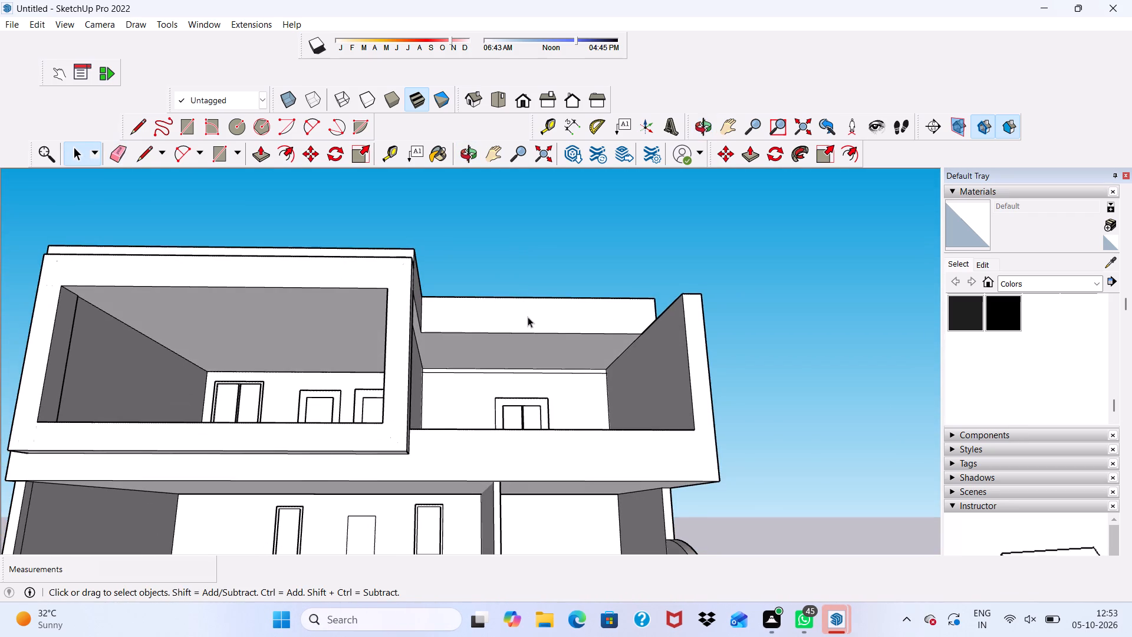
Push the roof block's side face beside the balcony box flush with the recess's side wall below it.
scroll(528, 317, "up", 3)
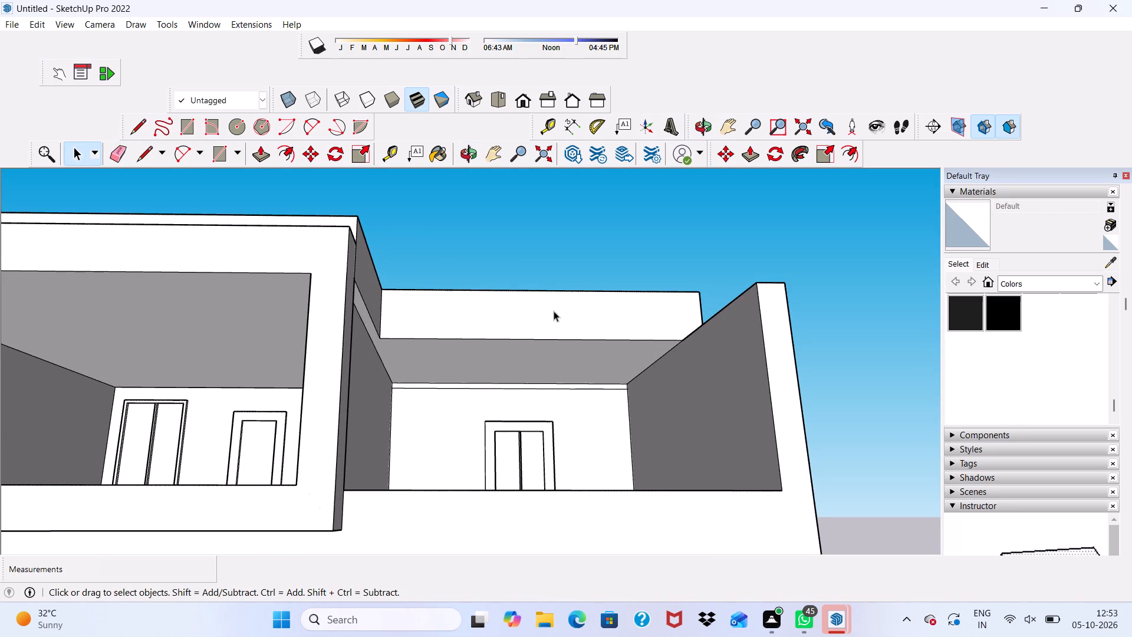
middle_click_drag(554, 311, 567, 288)
scroll(526, 344, "up", 3)
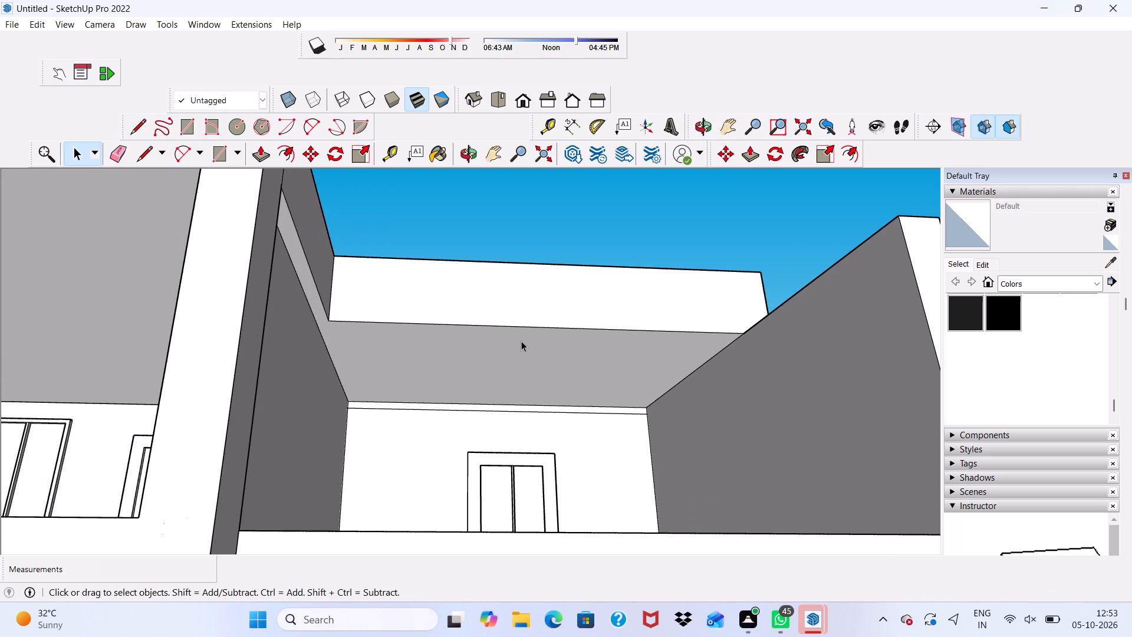
scroll(360, 315, "up", 8)
left_click(300, 267)
scroll(300, 267, "down", 5)
middle_click_drag(412, 308, 327, 331)
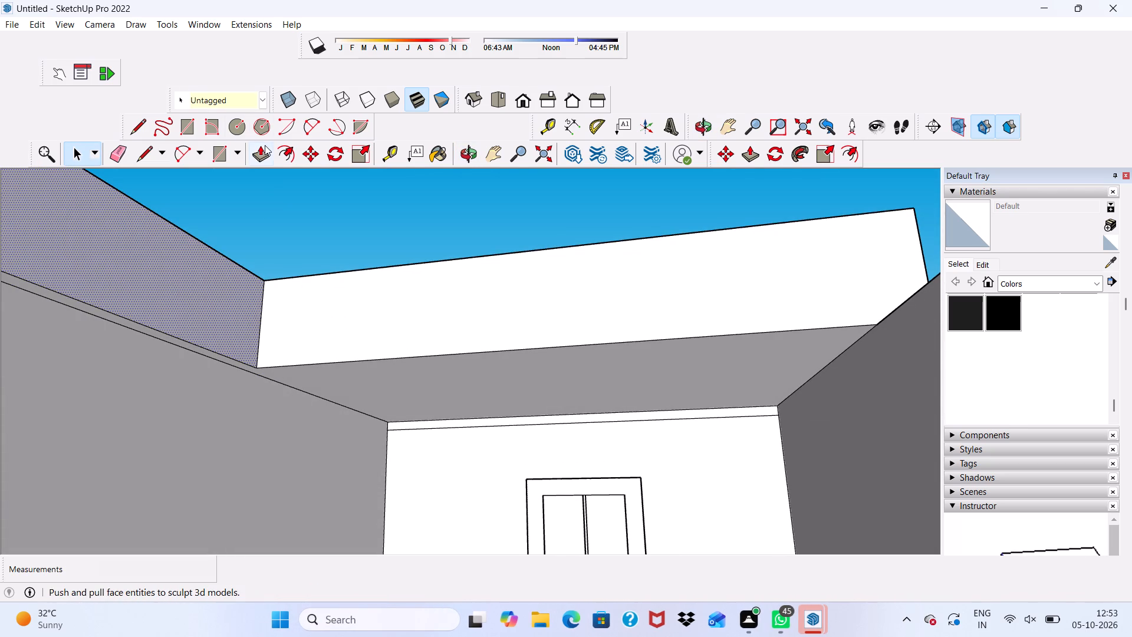
left_click(262, 147)
left_click_drag(170, 298, 154, 307)
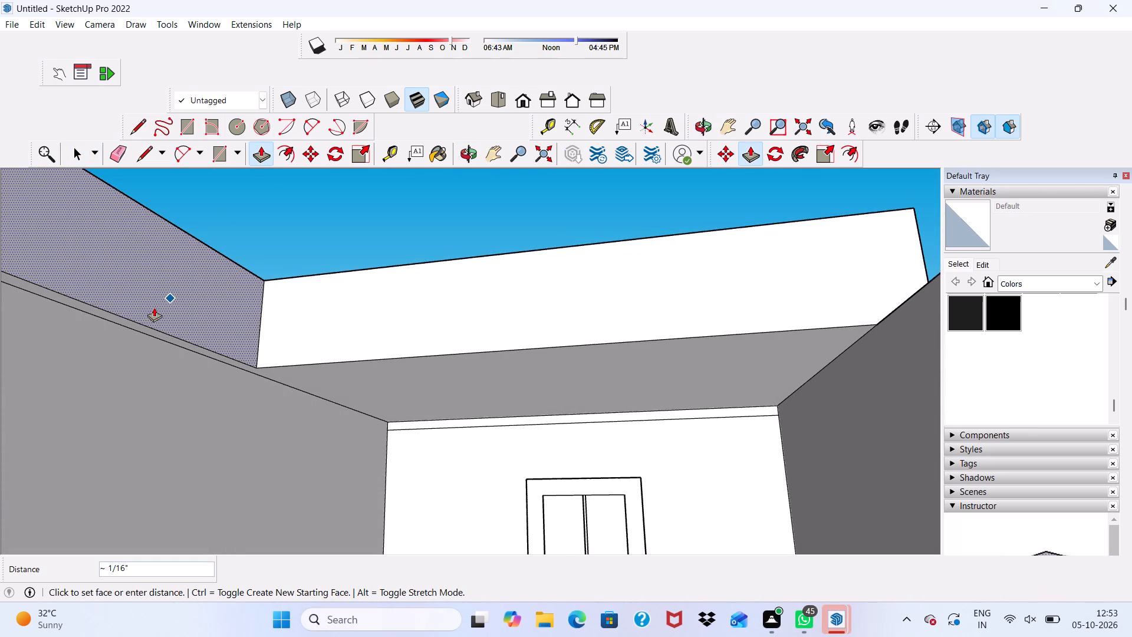
left_click_drag(154, 307, 148, 308)
scroll(153, 302, "down", 4)
middle_click_drag(172, 303, 110, 320)
scroll(110, 320, "up", 3)
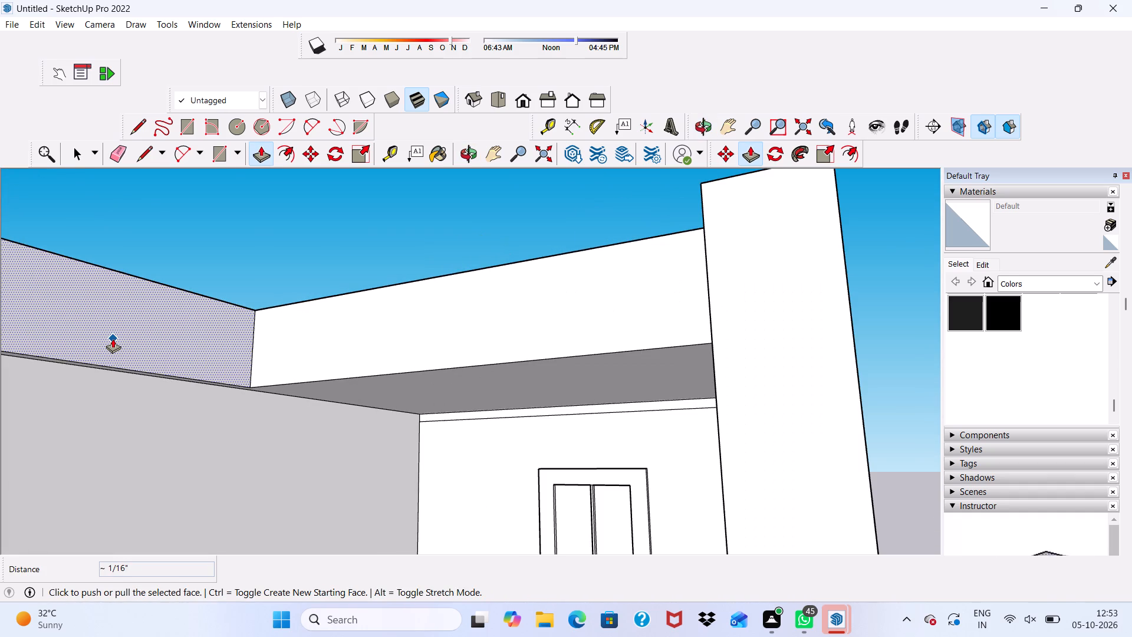
left_click_drag(113, 339, 96, 349)
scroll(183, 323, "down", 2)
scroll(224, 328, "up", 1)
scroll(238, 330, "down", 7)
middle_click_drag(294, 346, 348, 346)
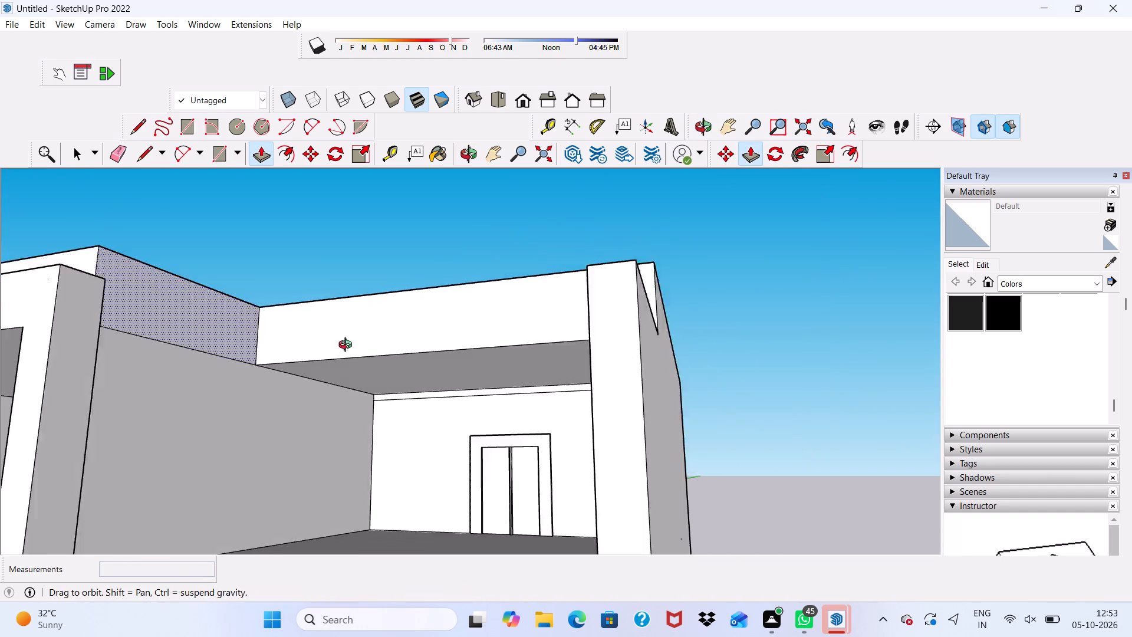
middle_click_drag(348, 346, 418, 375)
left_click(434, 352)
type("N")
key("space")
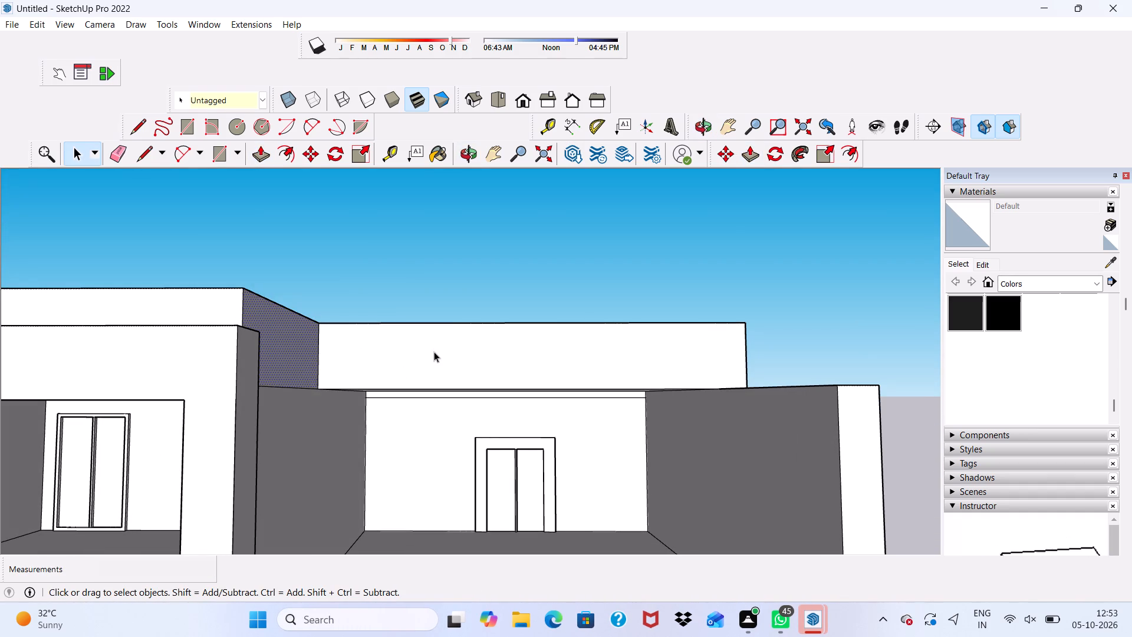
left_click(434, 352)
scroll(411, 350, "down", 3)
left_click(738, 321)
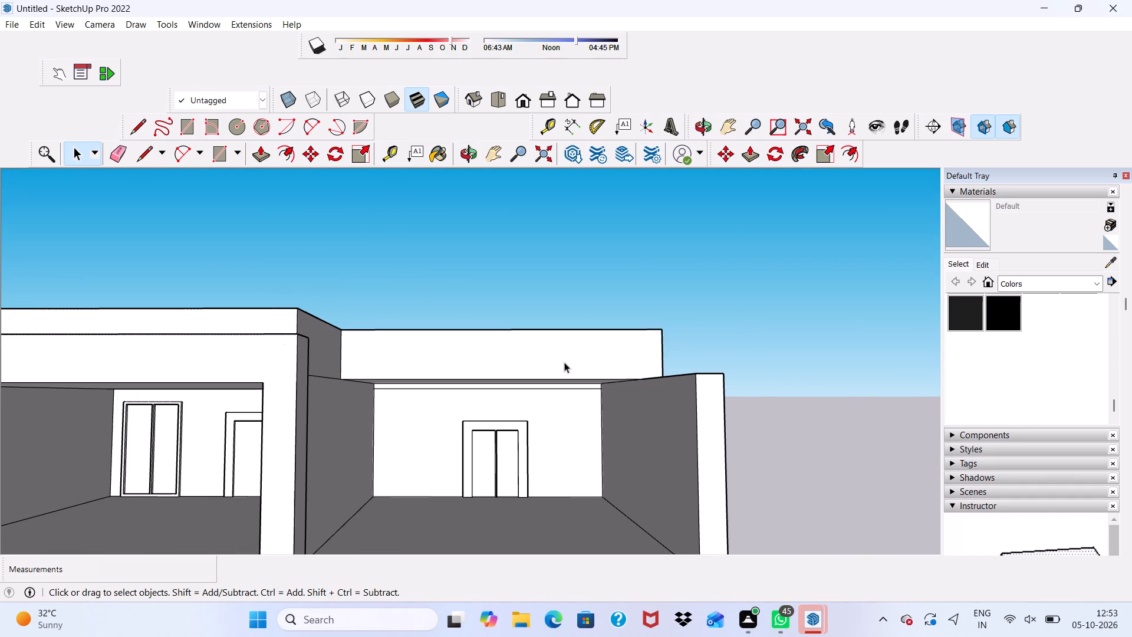
Push the roof block's front face above the recess back toward the recess's back wall.
scroll(552, 364, "up", 5)
left_click(550, 353)
left_click(258, 153)
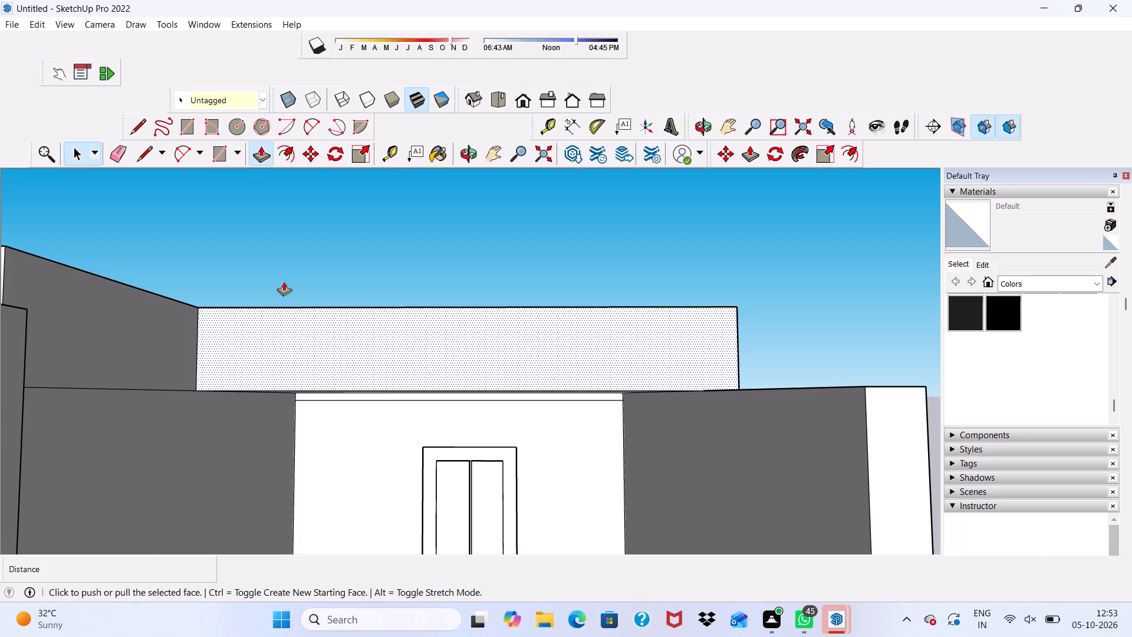
scroll(312, 352, "down", 4)
scroll(371, 411, "up", 1)
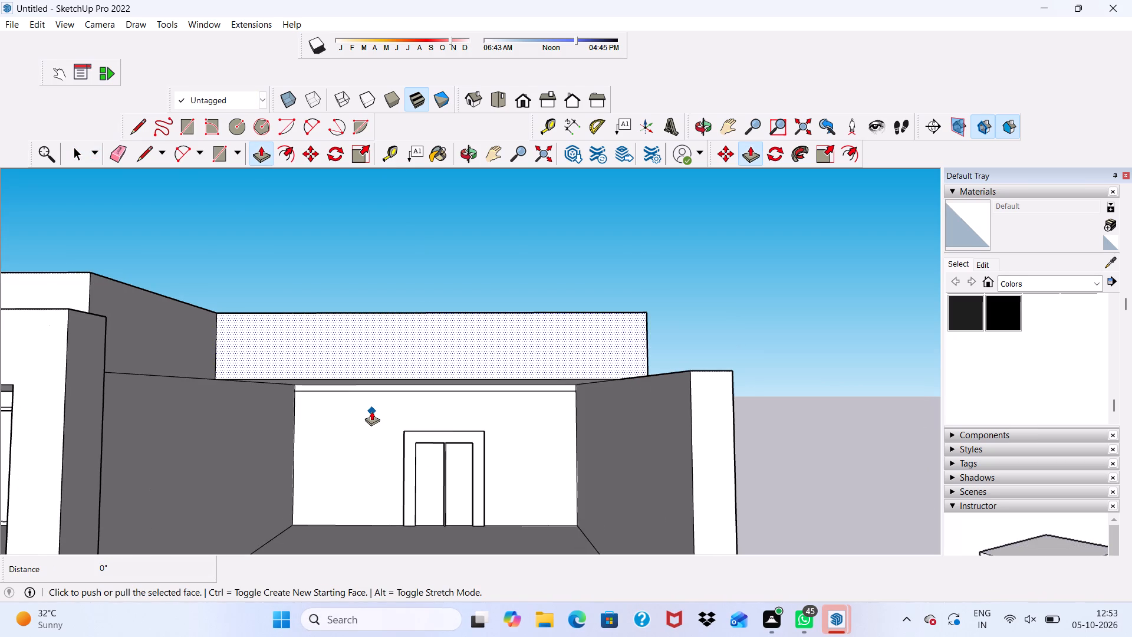
scroll(373, 414, "up", 2)
left_click_drag(363, 342, 385, 335)
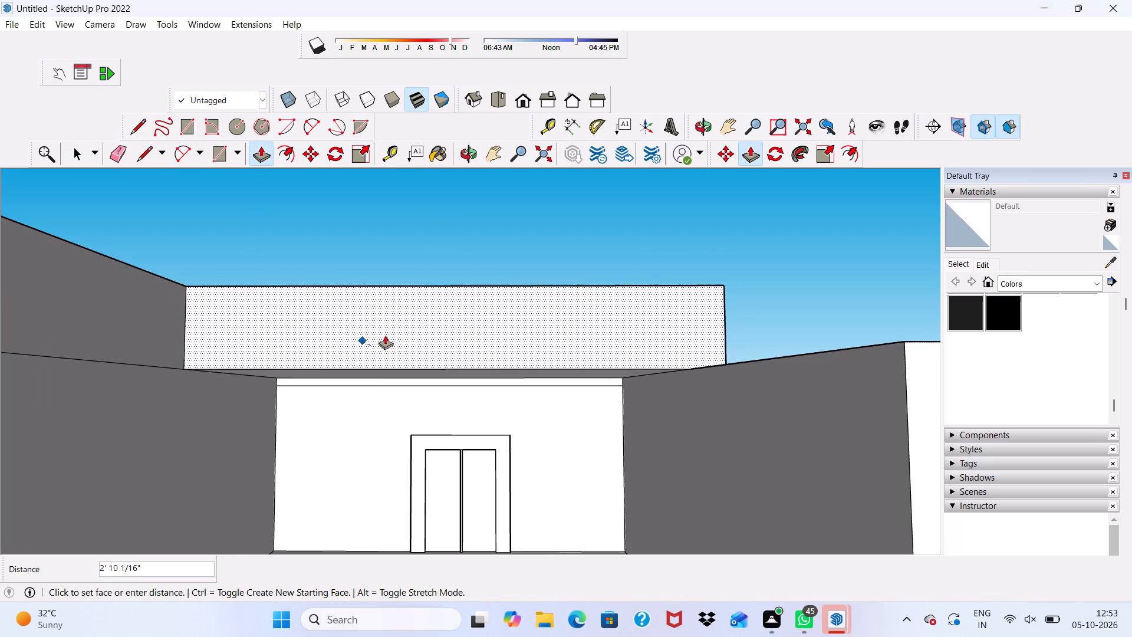
left_click_drag(385, 335, 390, 370)
Push the roof block's front face further back in two moves, the first about 1' 7/16", until it sits behind the recess's back wall.
scroll(379, 353, "up", 1)
scroll(379, 353, "down", 4)
middle_click_drag(381, 356, 414, 377)
scroll(366, 334, "up", 5)
left_click_drag(353, 354, 355, 348)
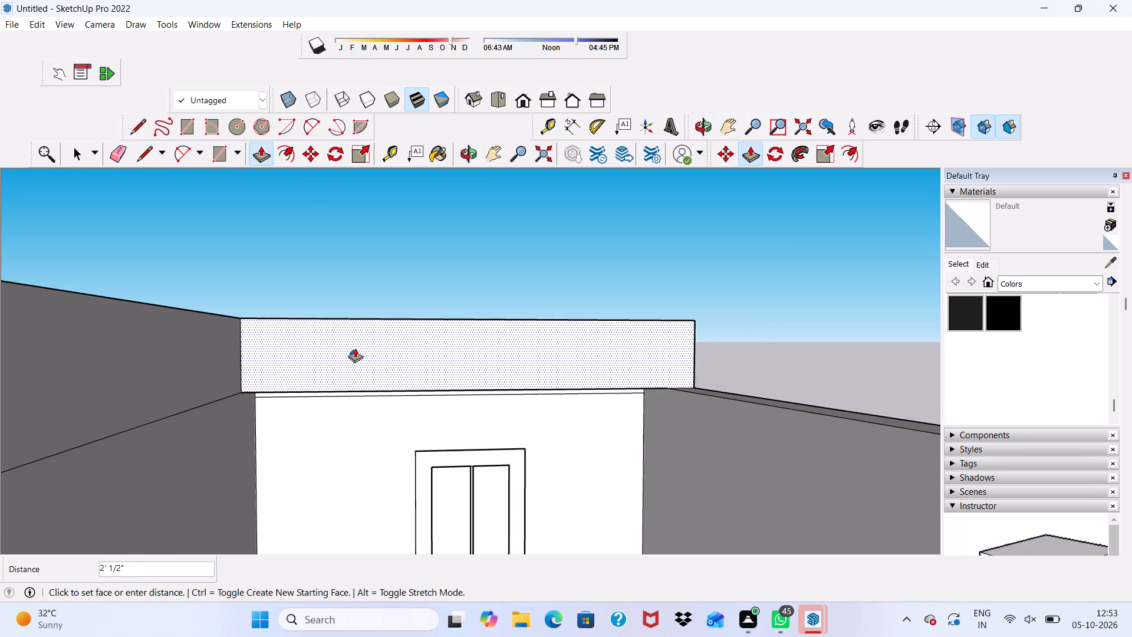
left_click_drag(355, 348, 351, 343)
scroll(341, 340, "down", 5)
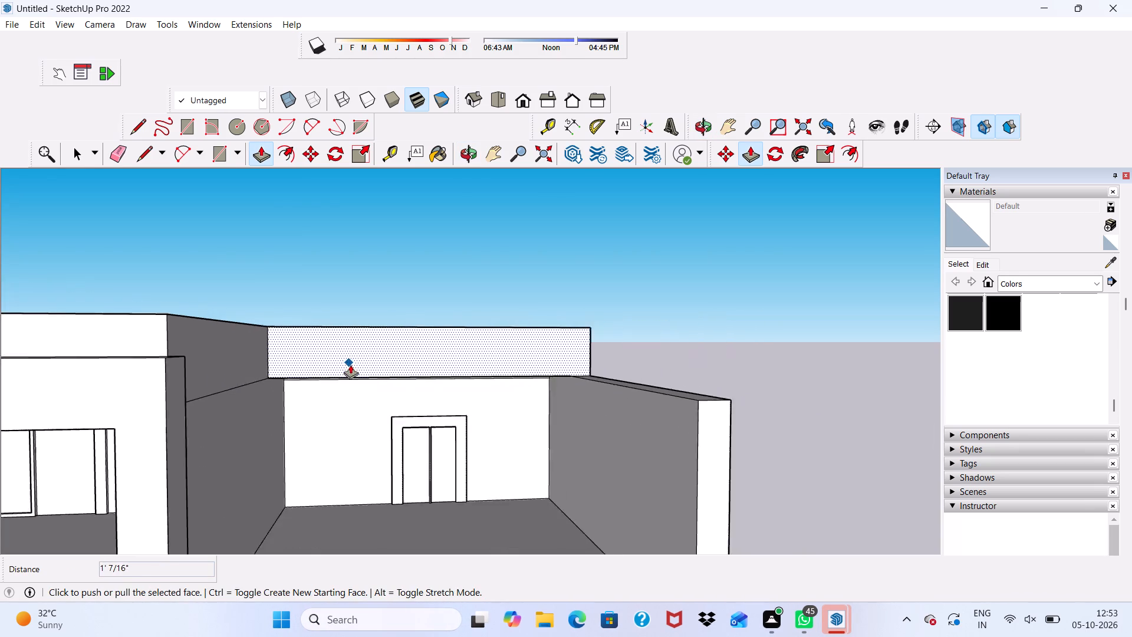
middle_click_drag(358, 366, 377, 433)
scroll(333, 375, "up", 8)
left_click_drag(333, 380, 321, 355)
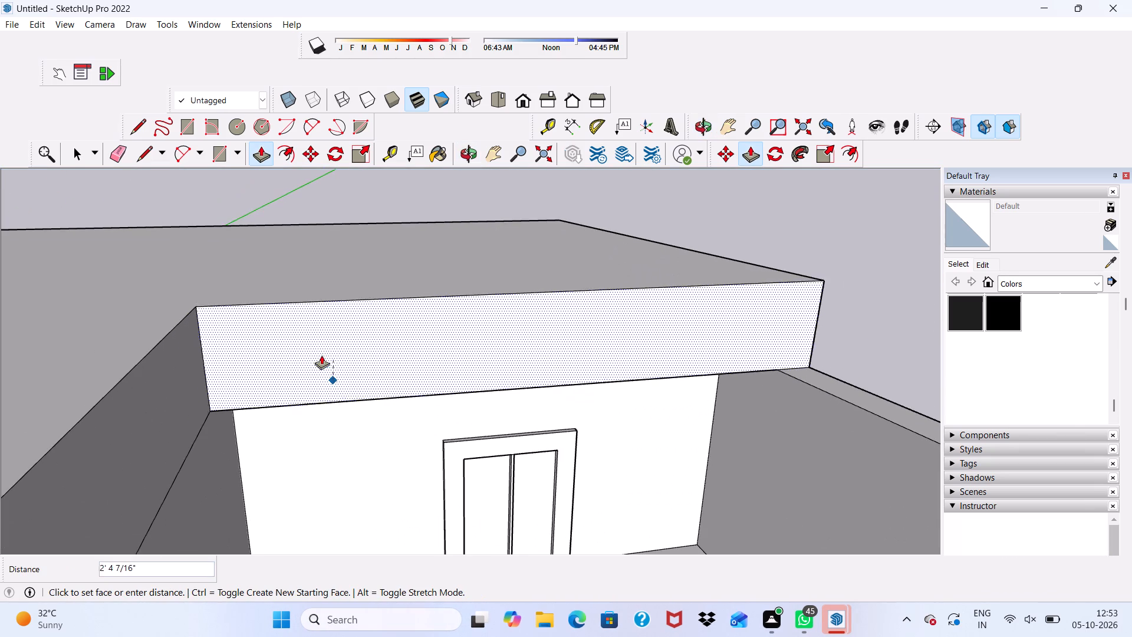
left_click_drag(321, 355, 370, 315)
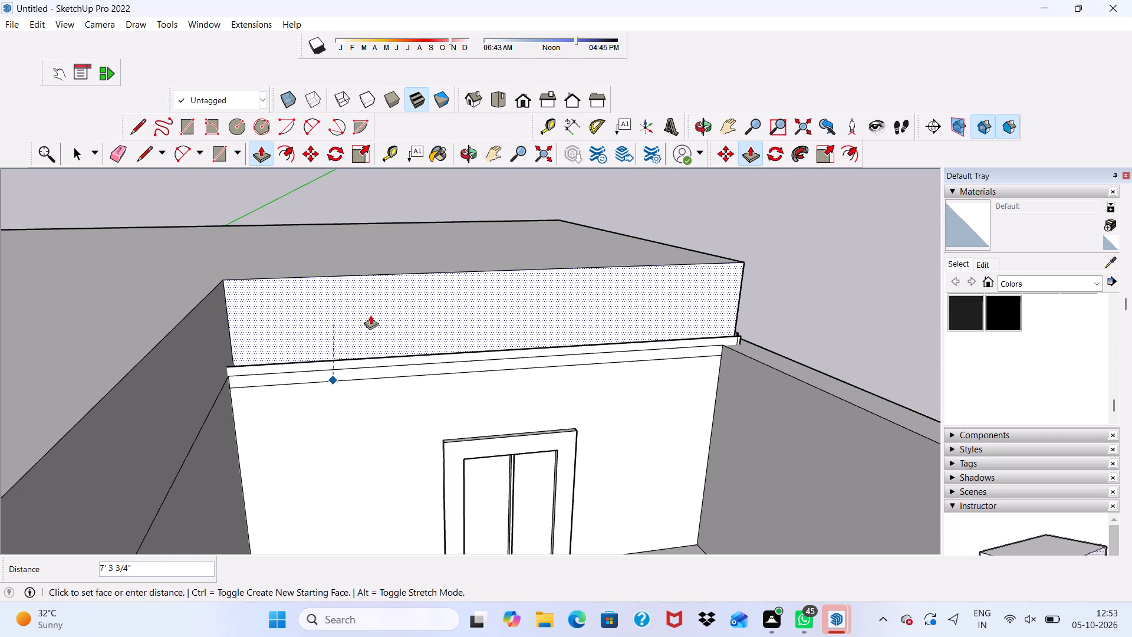
left_click_drag(370, 315, 355, 320)
Pull the roof block's front face forward 1' 3 7/16" toward the recess's back wall plane, and adjust it by about 2 1/16".
scroll(330, 323, "down", 5)
middle_click_drag(367, 369, 348, 275)
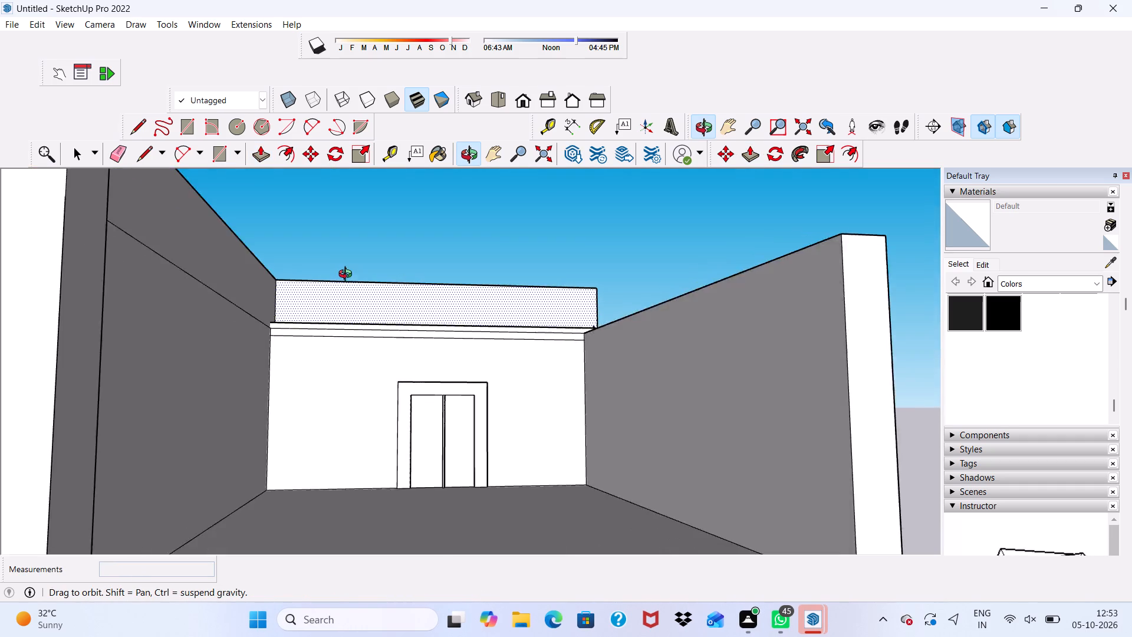
middle_click_drag(348, 275, 349, 287)
scroll(349, 331, "up", 12)
middle_click_drag(173, 294, 175, 441)
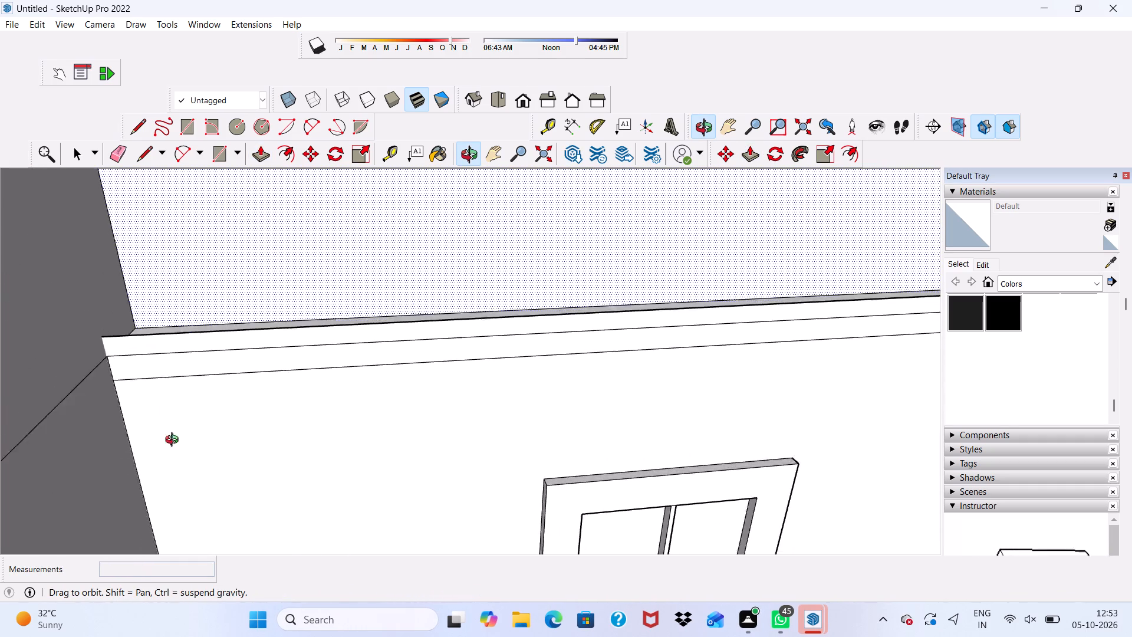
middle_click_drag(175, 441, 182, 457)
scroll(137, 254, "up", 4)
left_click_drag(135, 247, 133, 317)
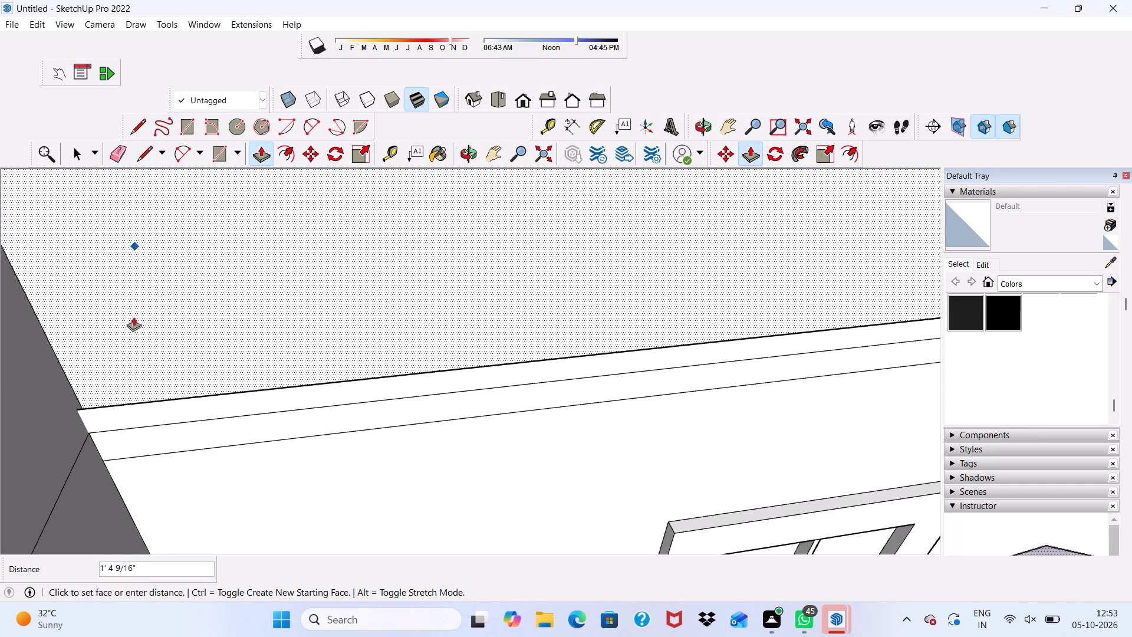
left_click_drag(133, 317, 112, 301)
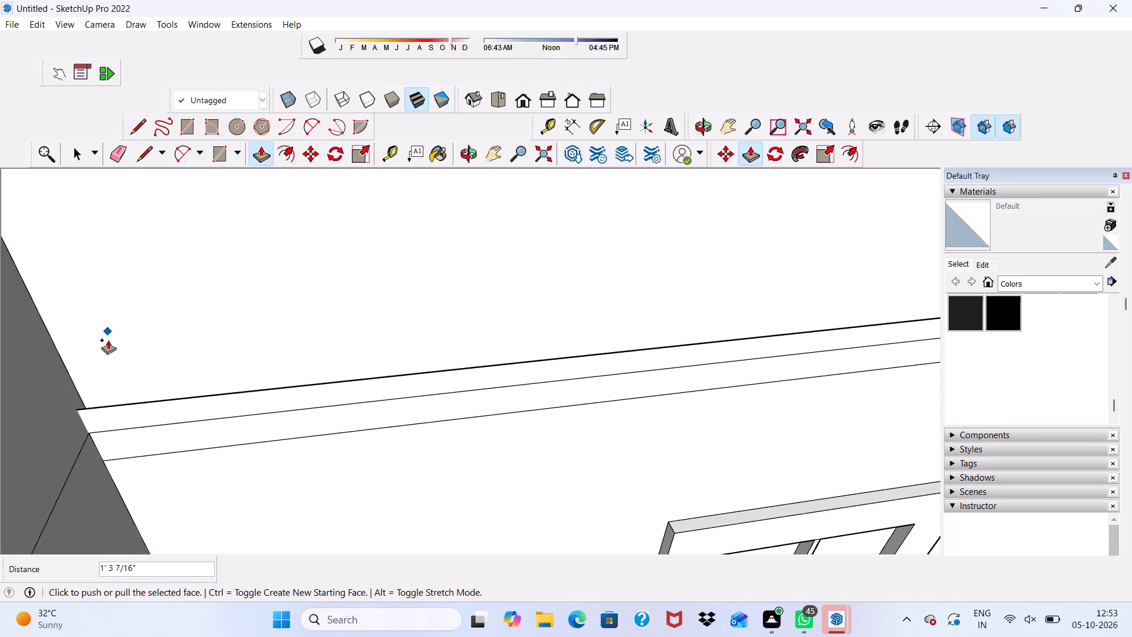
left_click(116, 321)
left_click(173, 416)
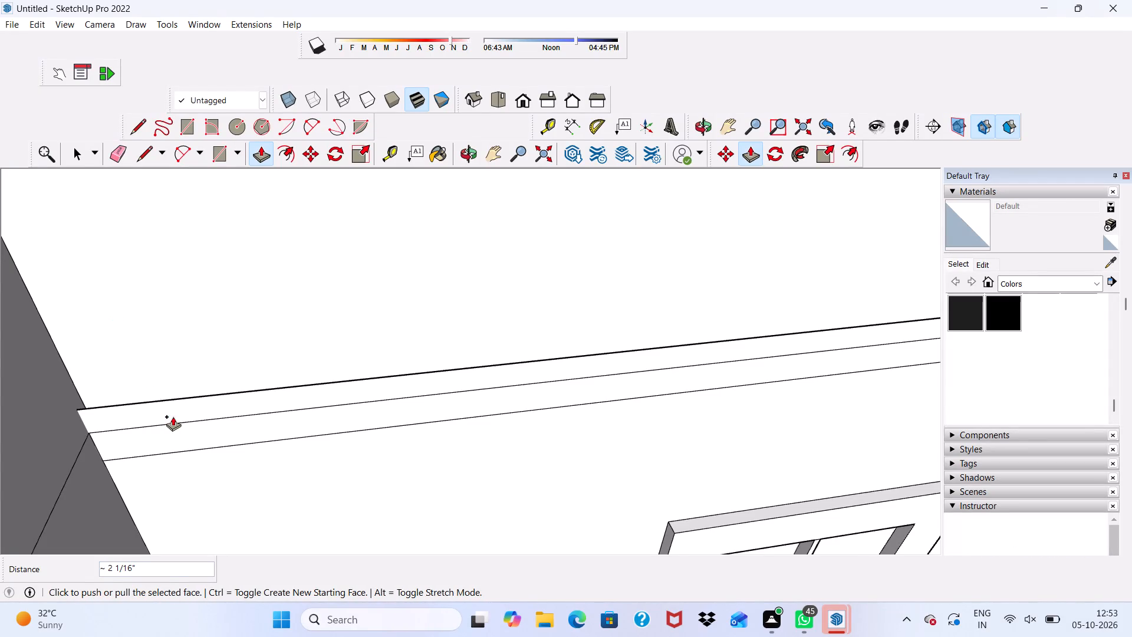
Erase the roof block's lower front edge above the recess's back wall, removing its front face.
scroll(160, 388, "down", 1)
middle_click_drag(160, 387, 122, 498)
scroll(152, 390, "up", 4)
scroll(152, 399, "down", 1)
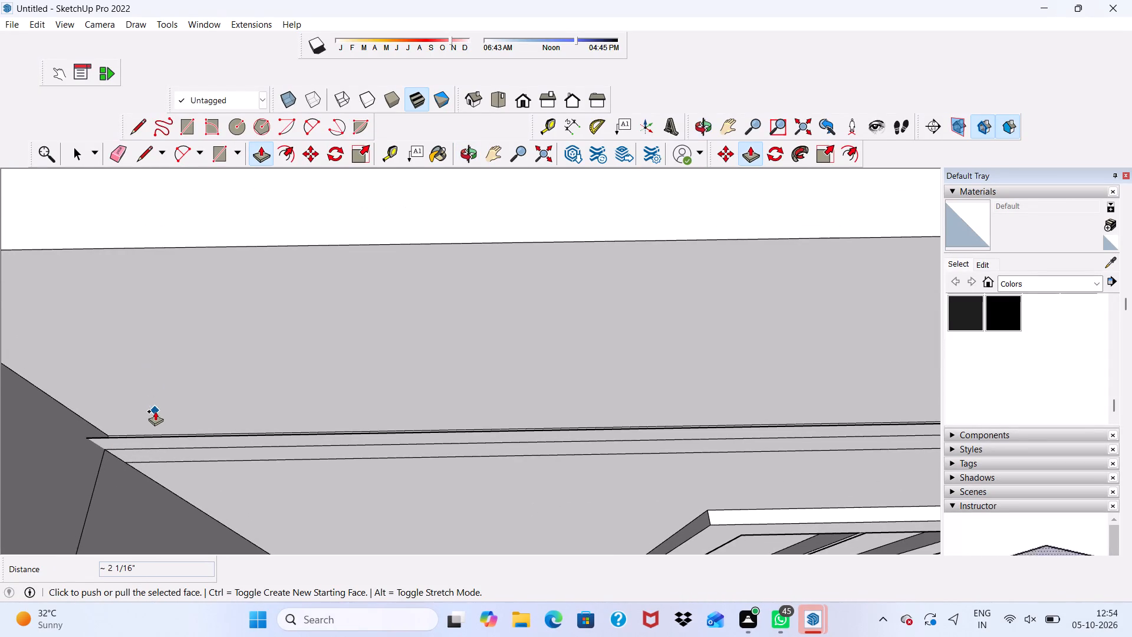
key("space")
left_click(121, 149)
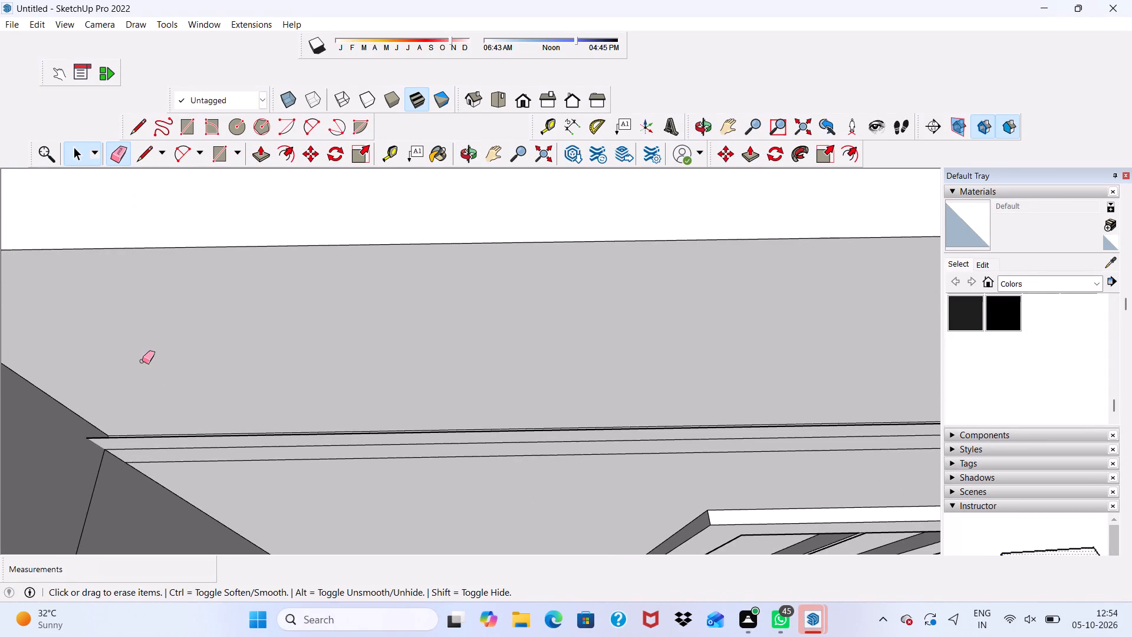
left_click_drag(143, 431, 140, 443)
scroll(124, 444, "down", 5)
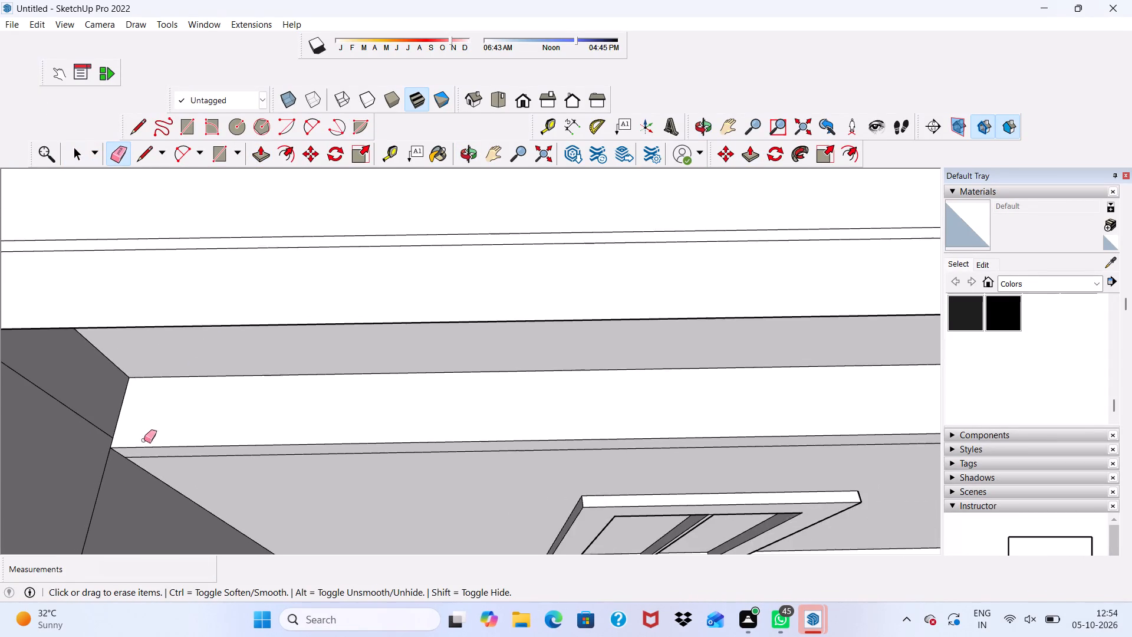
Erase the front edge of the thin roof overhang projecting above the recess's back wall.
middle_click_drag(146, 438, 218, 316)
scroll(200, 322, "down", 10)
middle_click_drag(250, 378, 307, 301)
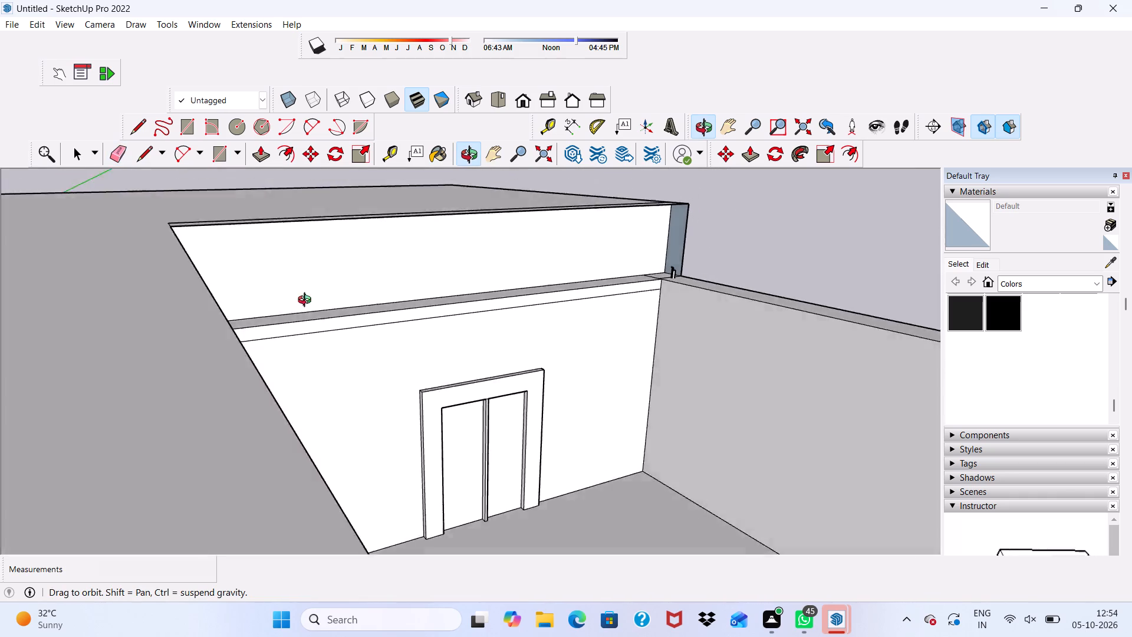
middle_click_drag(307, 301, 126, 215)
scroll(292, 219, "up", 11)
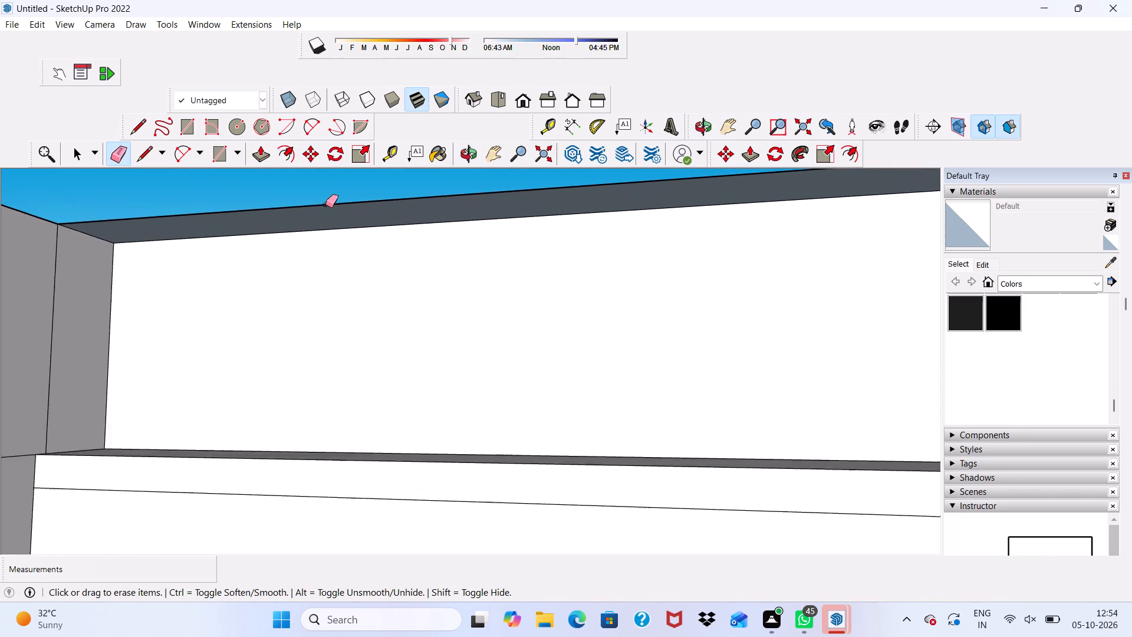
scroll(324, 205, "down", 4)
middle_click_drag(324, 209, 254, 367)
scroll(211, 283, "up", 2)
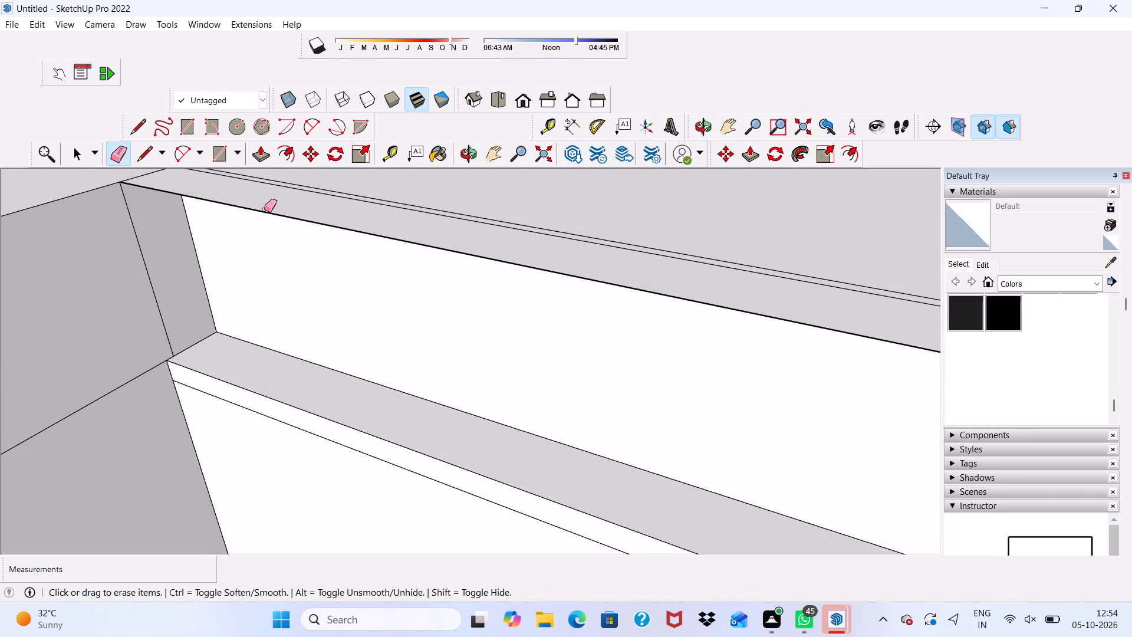
left_click(265, 209)
left_click_drag(272, 203, 272, 215)
Erase the leftover side flap at the roof block's outer end, together with the stray edge stub at its top corner.
scroll(249, 231, "down", 2)
scroll(243, 239, "up", 1)
scroll(241, 244, "down", 4)
scroll(239, 274, "up", 1)
scroll(239, 271, "down", 2)
middle_click_drag(274, 326, 370, 264)
key("space")
scroll(453, 271, "down", 4)
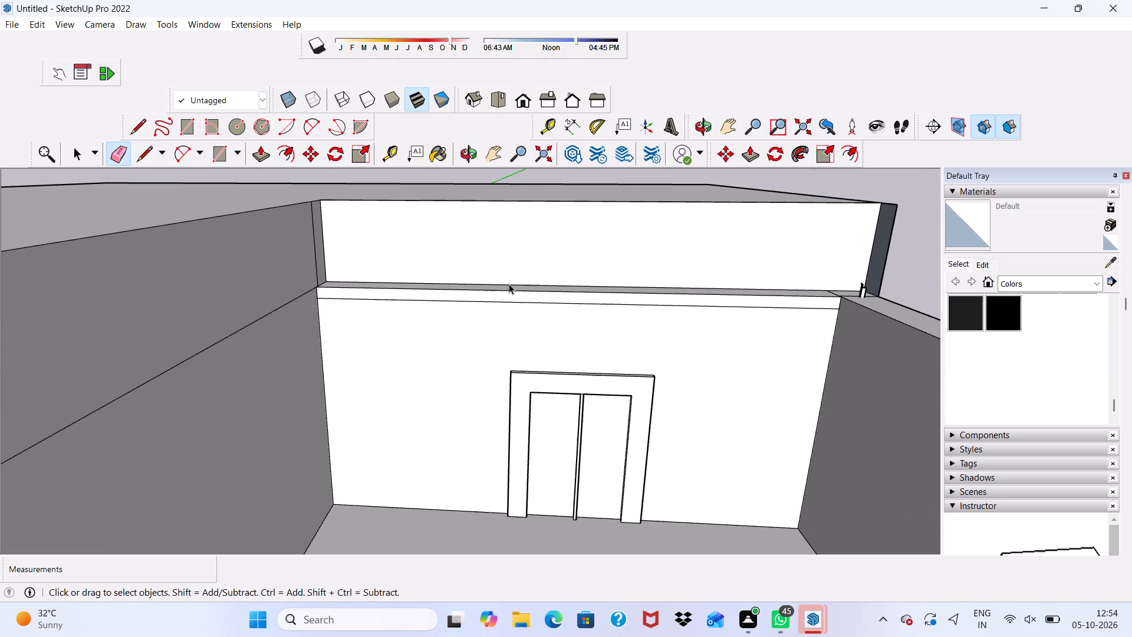
key("space")
scroll(726, 272, "down", 1)
middle_click_drag(866, 227, 865, 321)
scroll(906, 291, "up", 2)
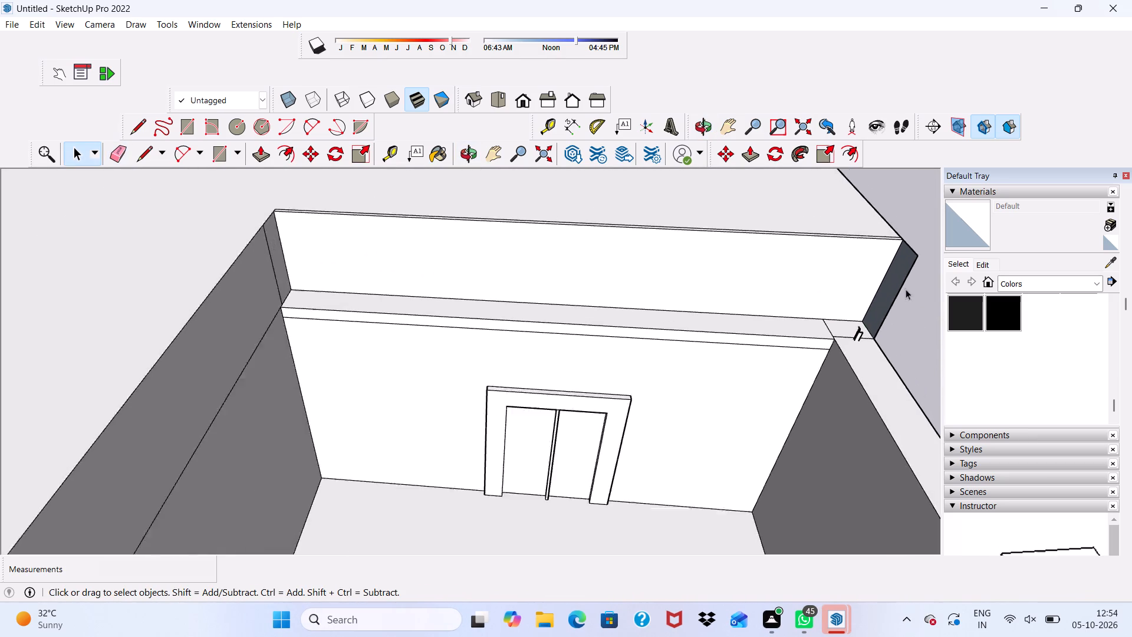
scroll(906, 289, "up", 2)
left_click(120, 153)
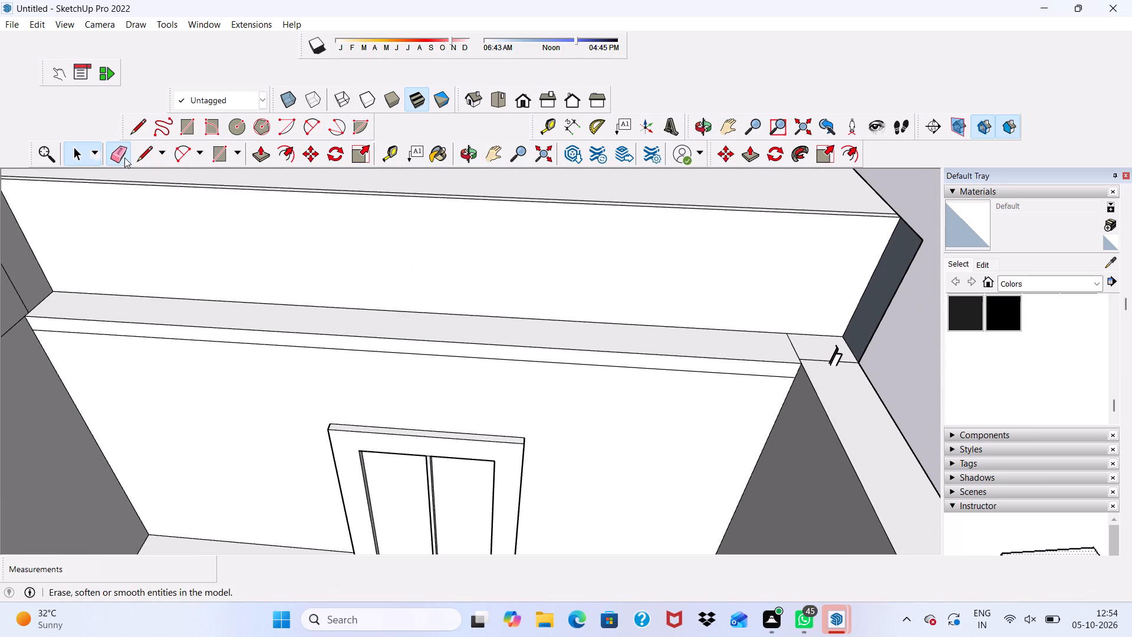
scroll(307, 311, "down", 3)
scroll(690, 303, "up", 5)
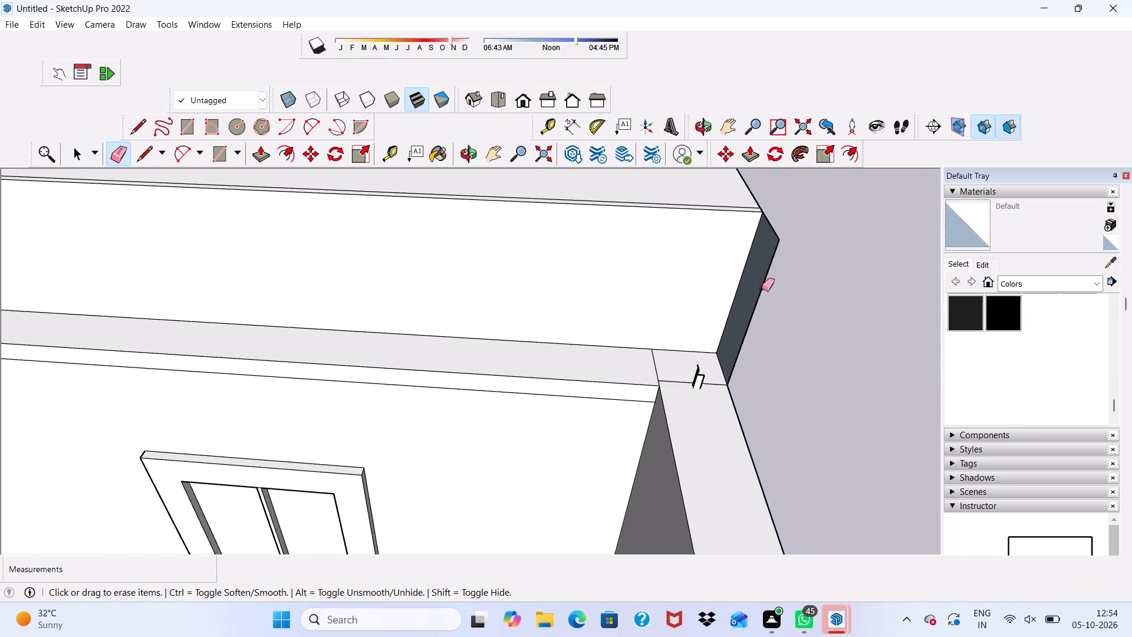
left_click(762, 288)
left_click_drag(781, 228, 777, 229)
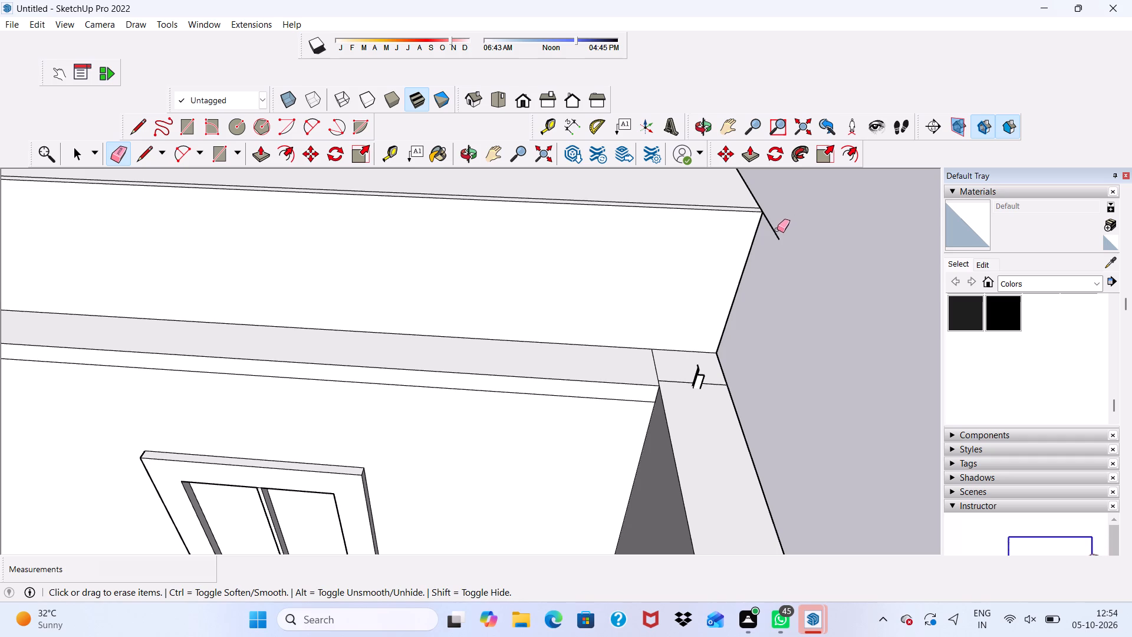
left_click_drag(777, 229, 772, 236)
scroll(757, 268, "down", 4)
scroll(747, 335, "up", 9)
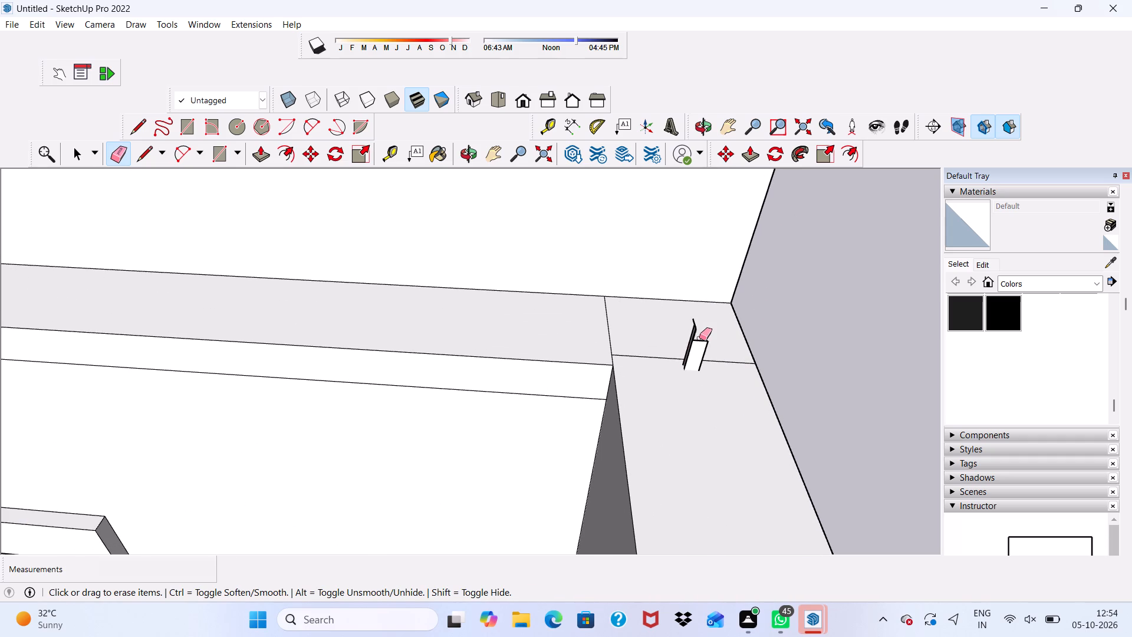
Erase the small stray flap and its leftover edge stub standing on the side wall's top corner beside the roof block.
left_click_drag(706, 333, 691, 354)
left_click_drag(687, 345, 691, 339)
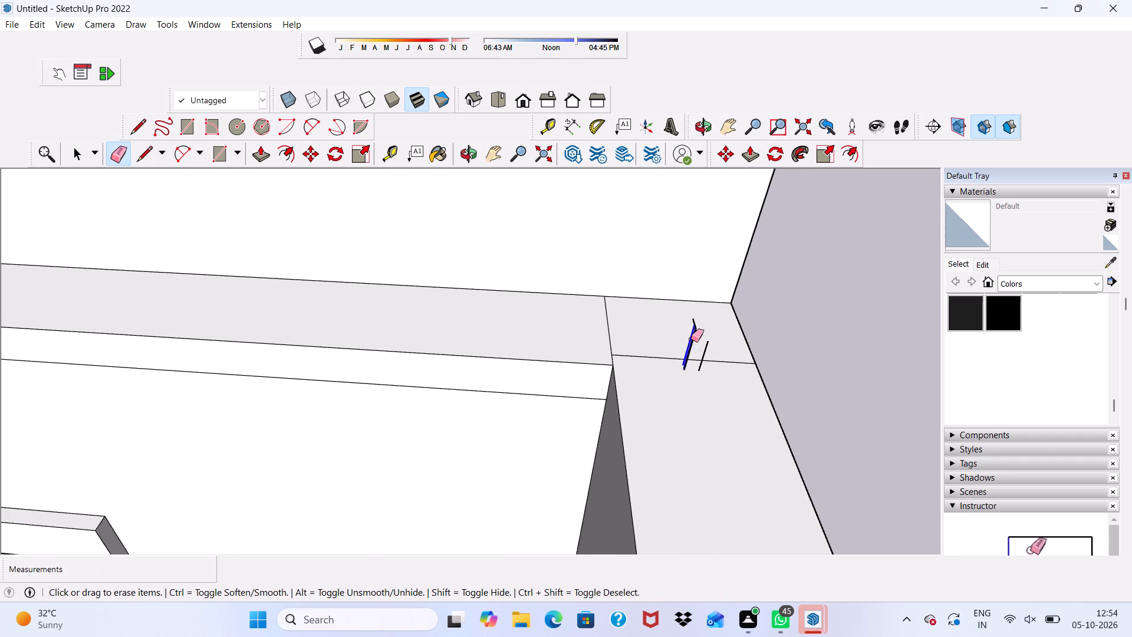
left_click_drag(691, 339, 677, 369)
left_click_drag(696, 357, 706, 347)
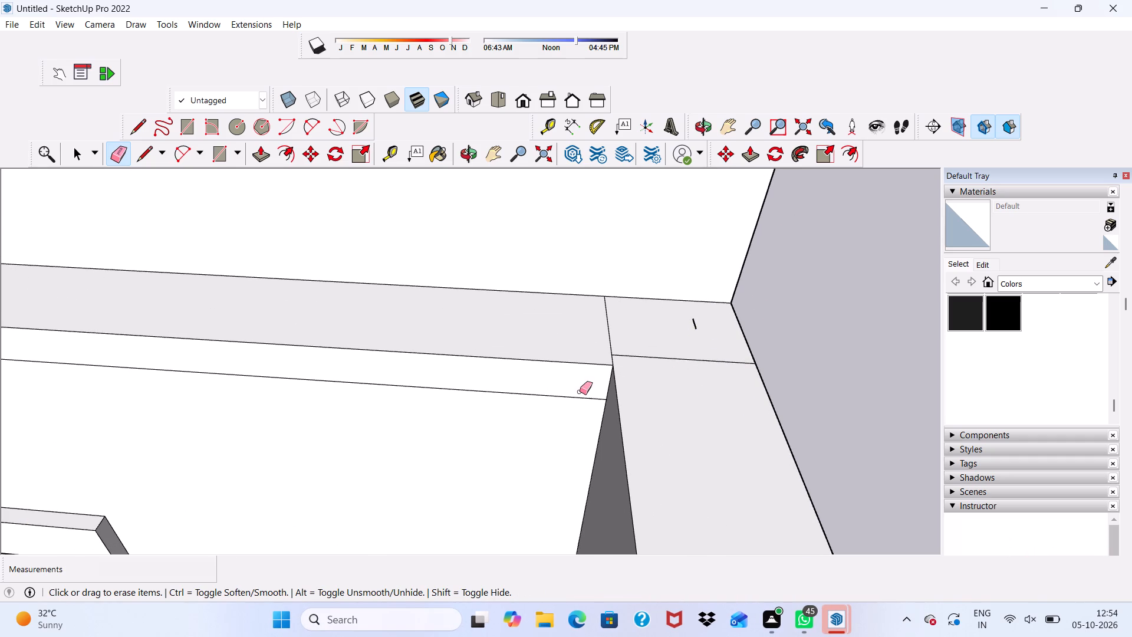
left_click_drag(695, 319, 691, 325)
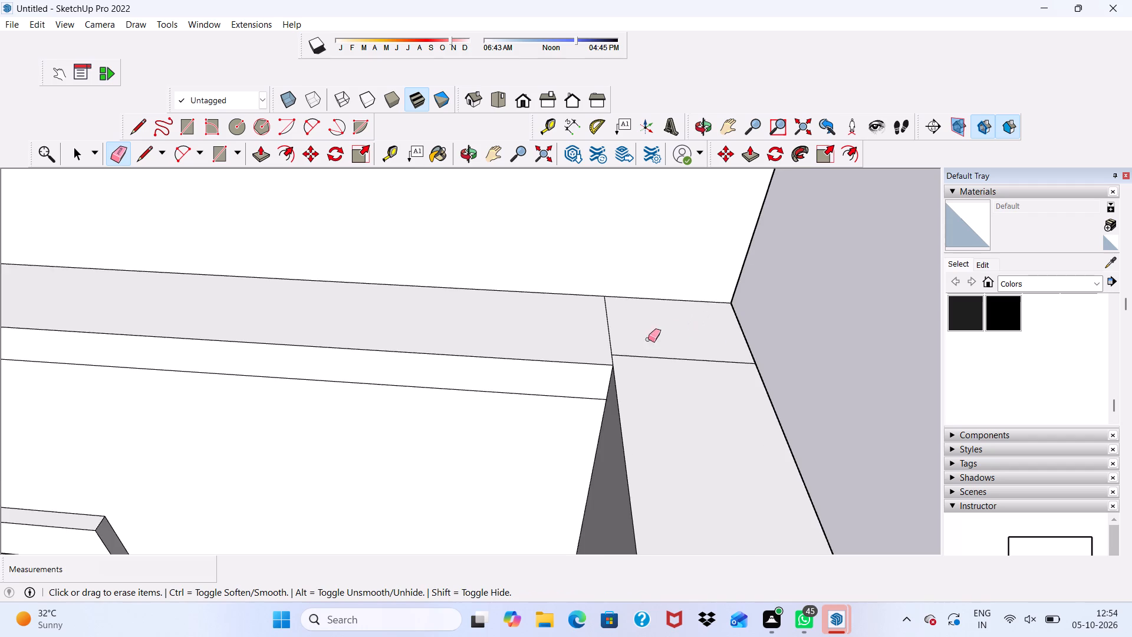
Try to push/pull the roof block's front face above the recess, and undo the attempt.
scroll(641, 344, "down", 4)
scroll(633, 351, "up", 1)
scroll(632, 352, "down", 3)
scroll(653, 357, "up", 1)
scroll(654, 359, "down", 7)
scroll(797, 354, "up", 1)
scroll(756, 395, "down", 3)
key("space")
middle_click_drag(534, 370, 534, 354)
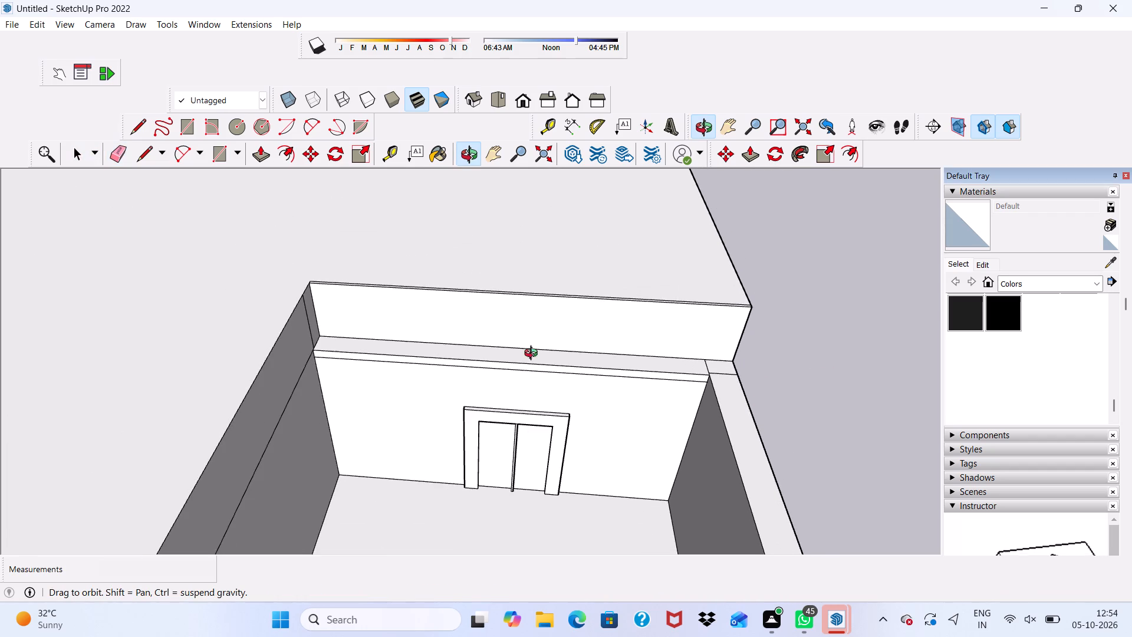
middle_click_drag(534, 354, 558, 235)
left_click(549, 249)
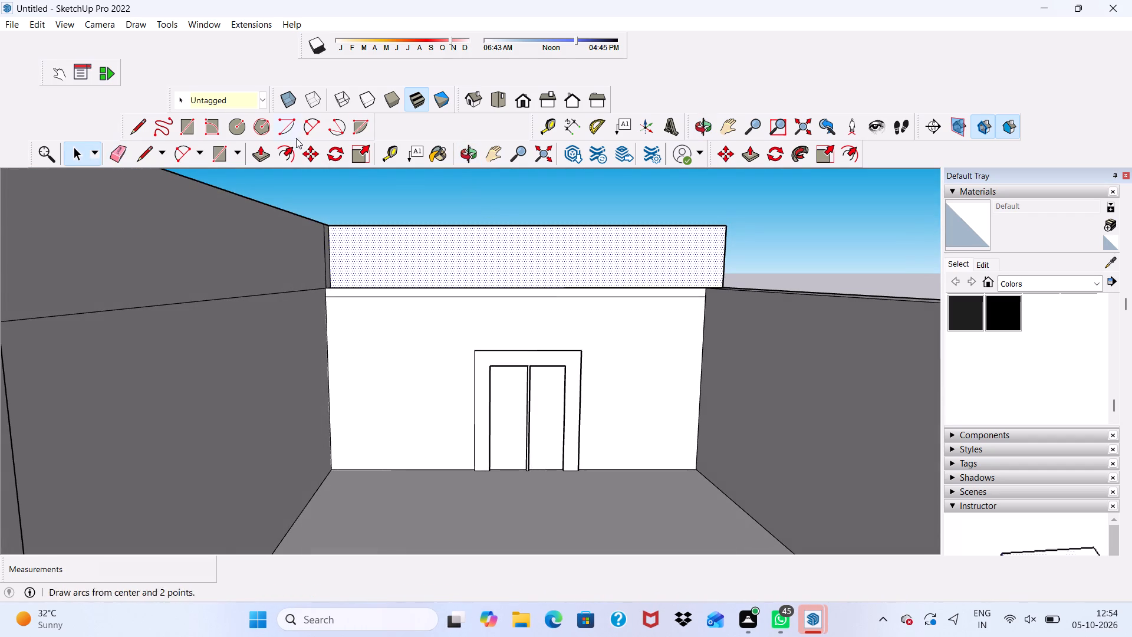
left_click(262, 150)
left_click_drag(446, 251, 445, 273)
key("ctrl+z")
Push/pull the roof block's front face so it lies flush with the recess's back wall above the door.
scroll(452, 262, "down", 2)
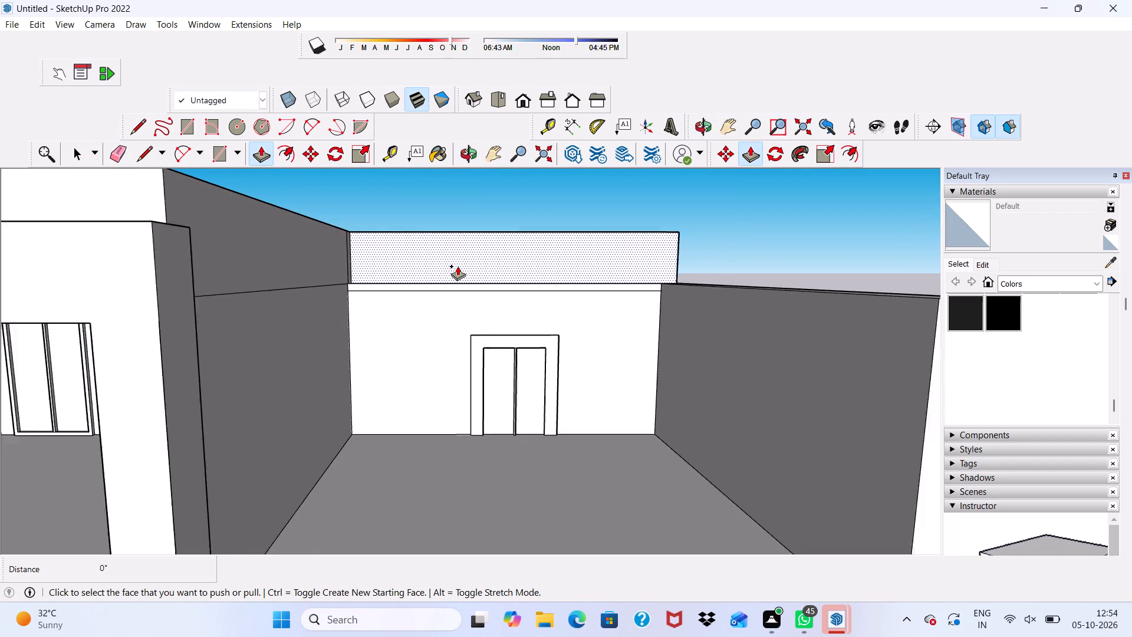
scroll(458, 266, "down", 6)
middle_click_drag(499, 241, 513, 270)
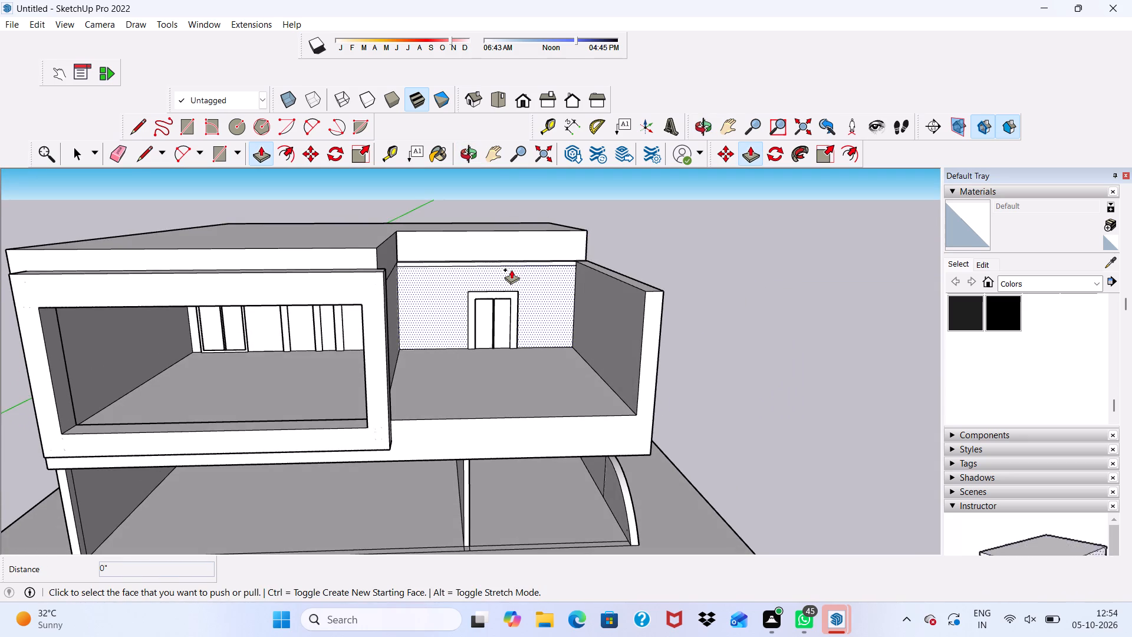
scroll(473, 260, "up", 5)
left_click(426, 229)
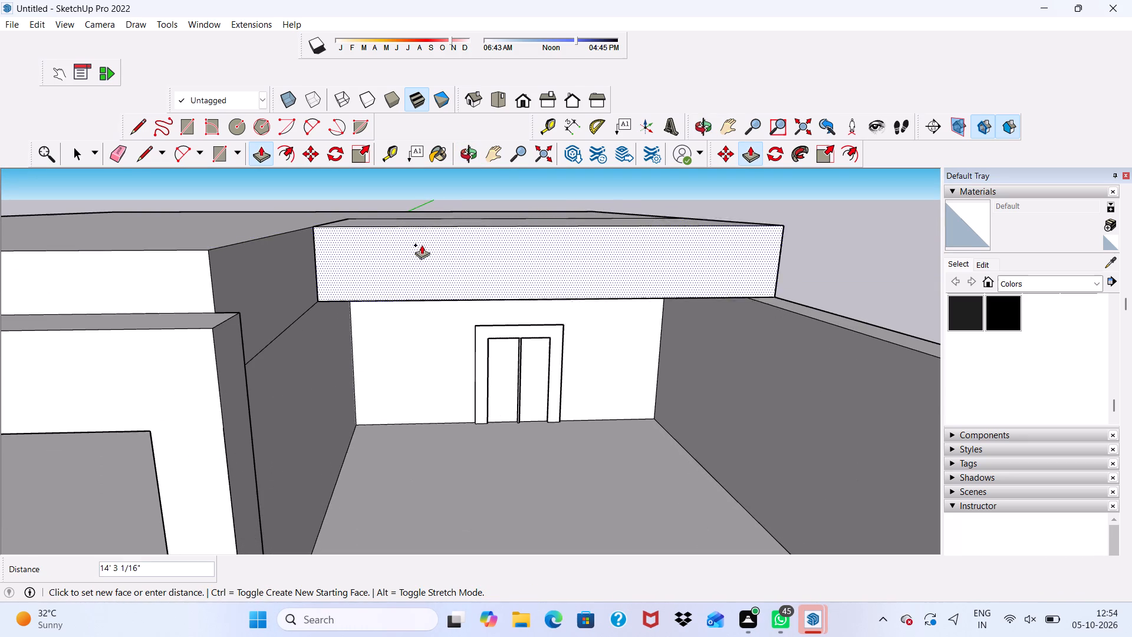
scroll(422, 236, "down", 7)
scroll(426, 227, "up", 1)
scroll(426, 227, "down", 2)
middle_click_drag(431, 230, 463, 323)
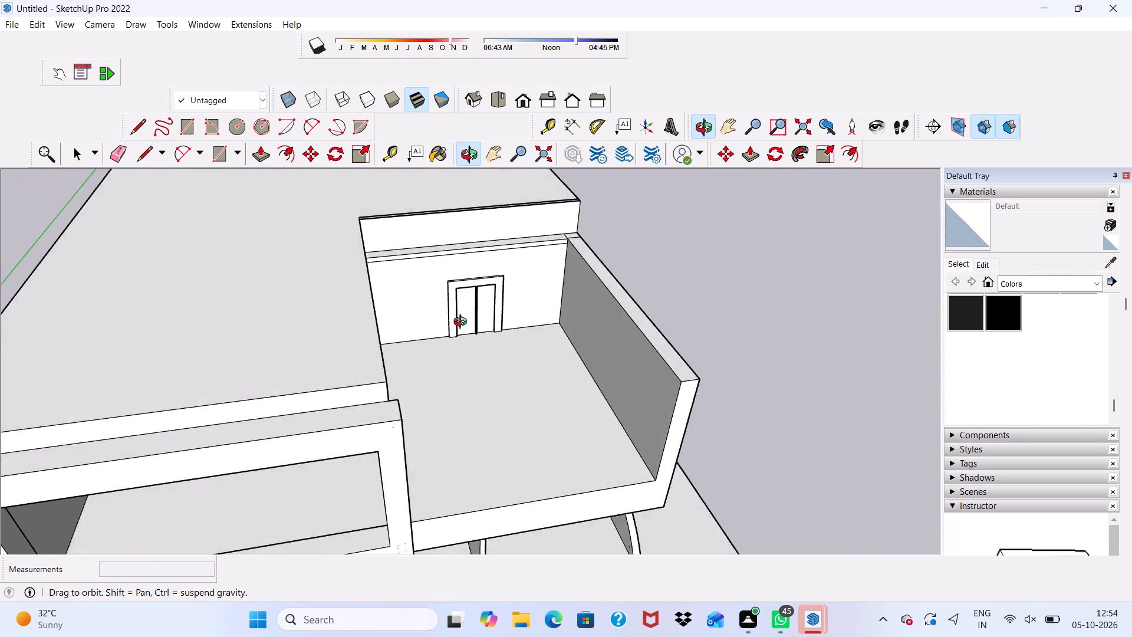
middle_click_drag(463, 323, 468, 323)
scroll(383, 277, "up", 4)
scroll(367, 296, "down", 1)
scroll(368, 296, "up", 3)
scroll(391, 252, "down", 2)
middle_click_drag(408, 361, 373, 164)
scroll(370, 257, "up", 7)
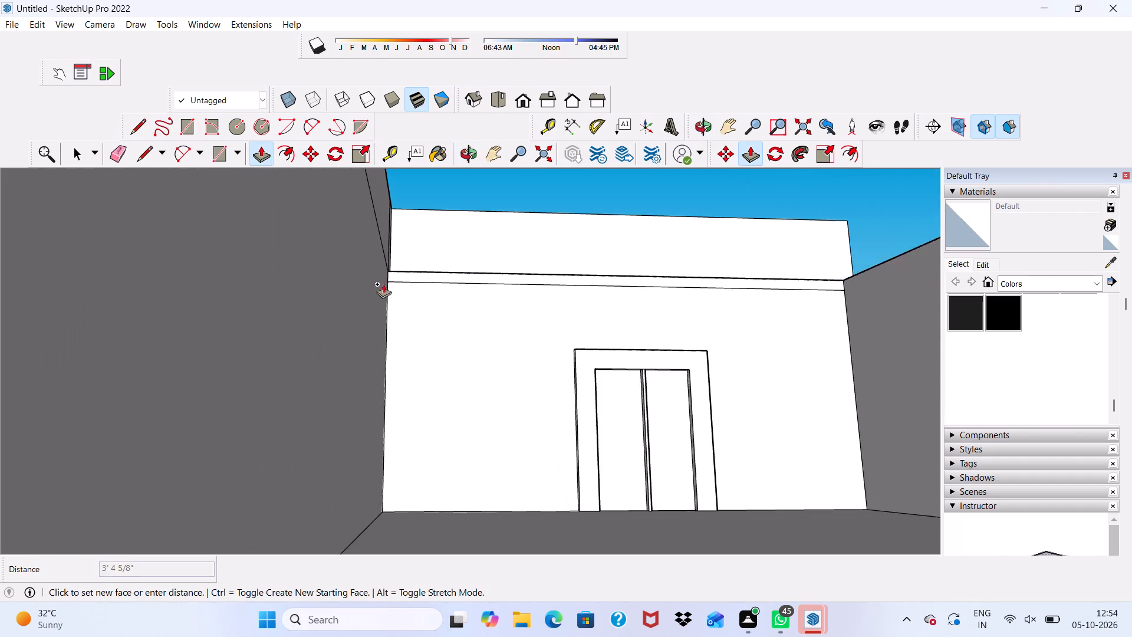
scroll(381, 292, "up", 3)
left_click(414, 293)
Erase the two horizontal seam lines between the roof block's front face and the recess's back wall.
scroll(416, 273, "up", 4)
middle_click_drag(462, 259, 446, 319)
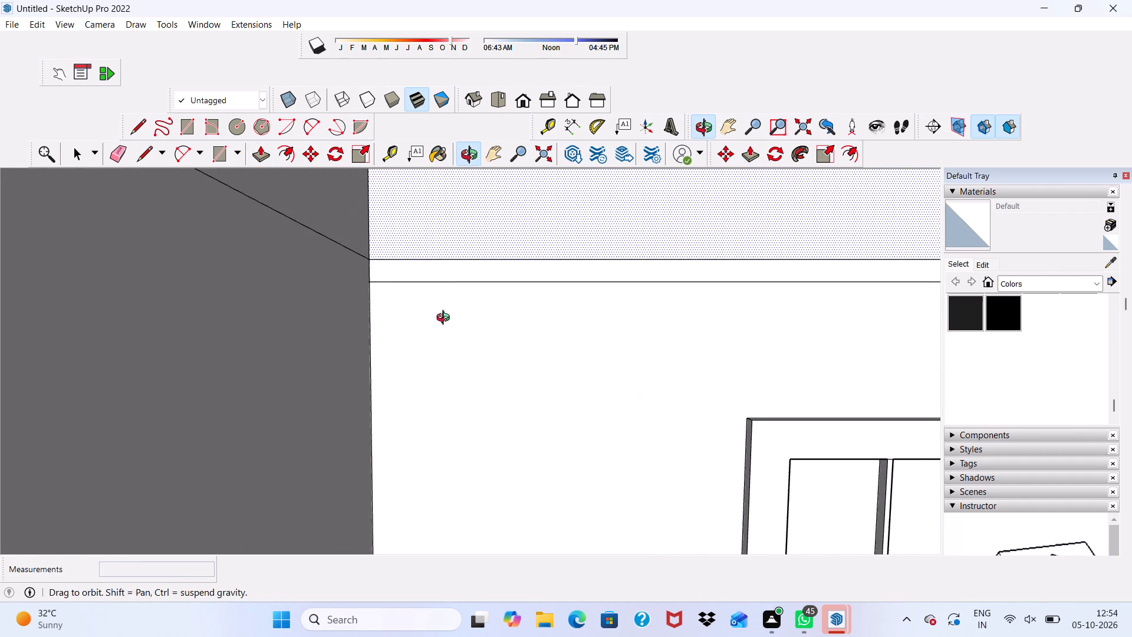
middle_click_drag(446, 319, 397, 348)
key("space")
left_click(113, 154)
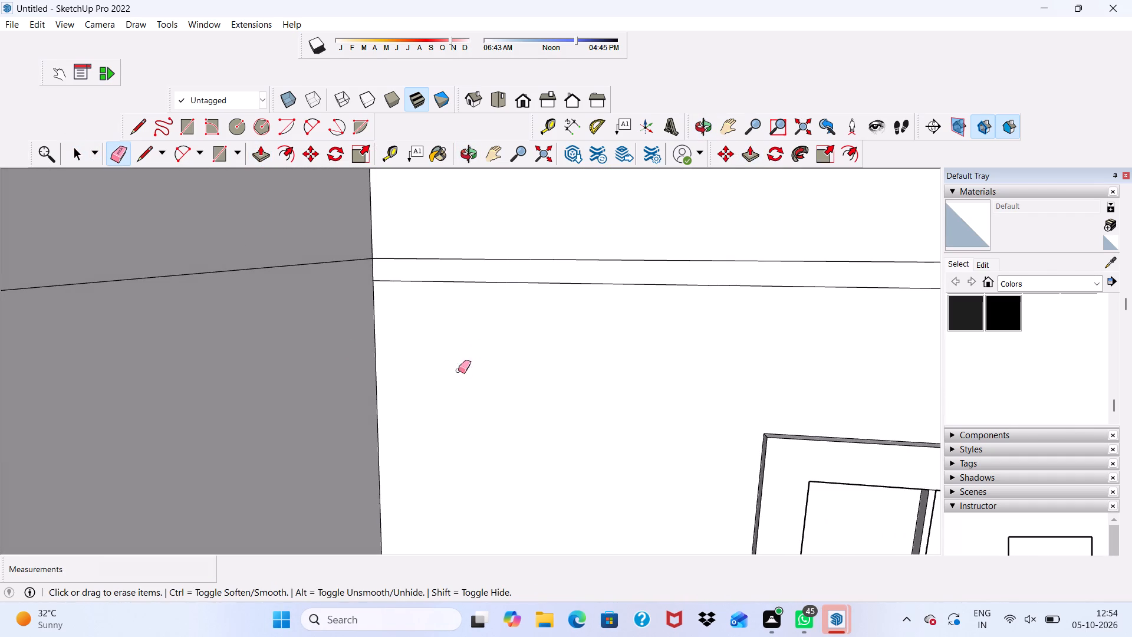
left_click_drag(531, 251, 528, 304)
scroll(429, 294, "down", 13)
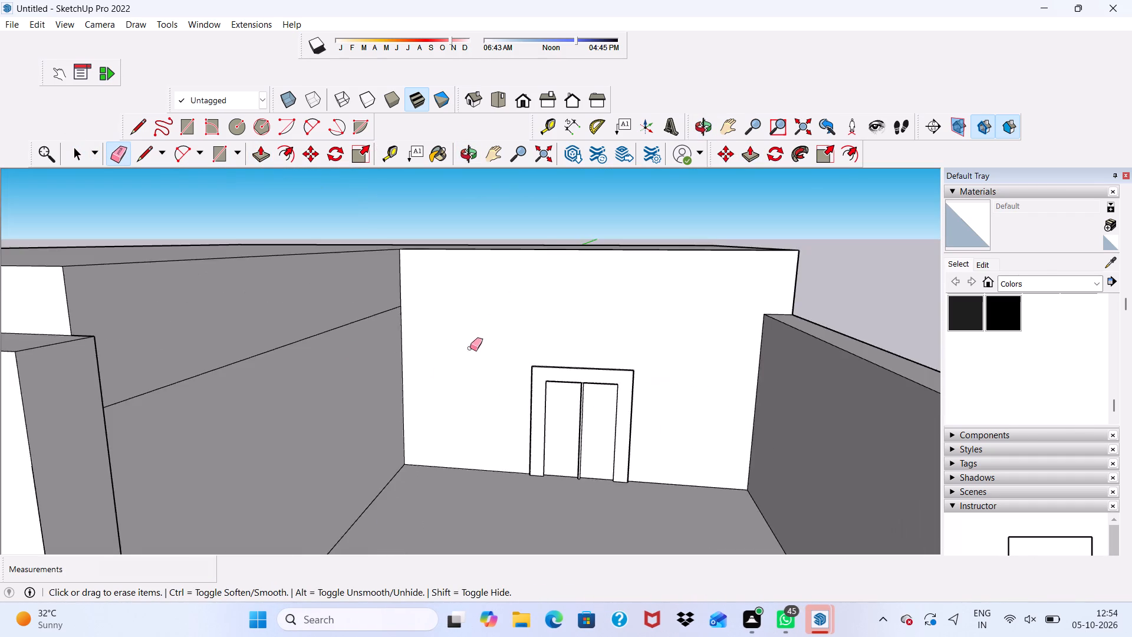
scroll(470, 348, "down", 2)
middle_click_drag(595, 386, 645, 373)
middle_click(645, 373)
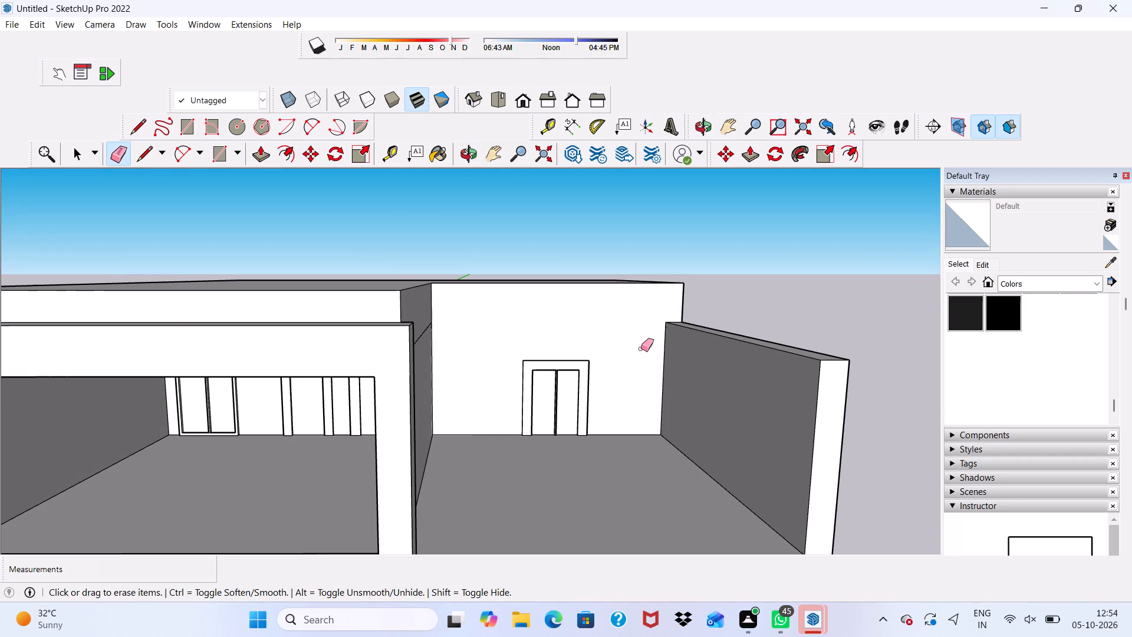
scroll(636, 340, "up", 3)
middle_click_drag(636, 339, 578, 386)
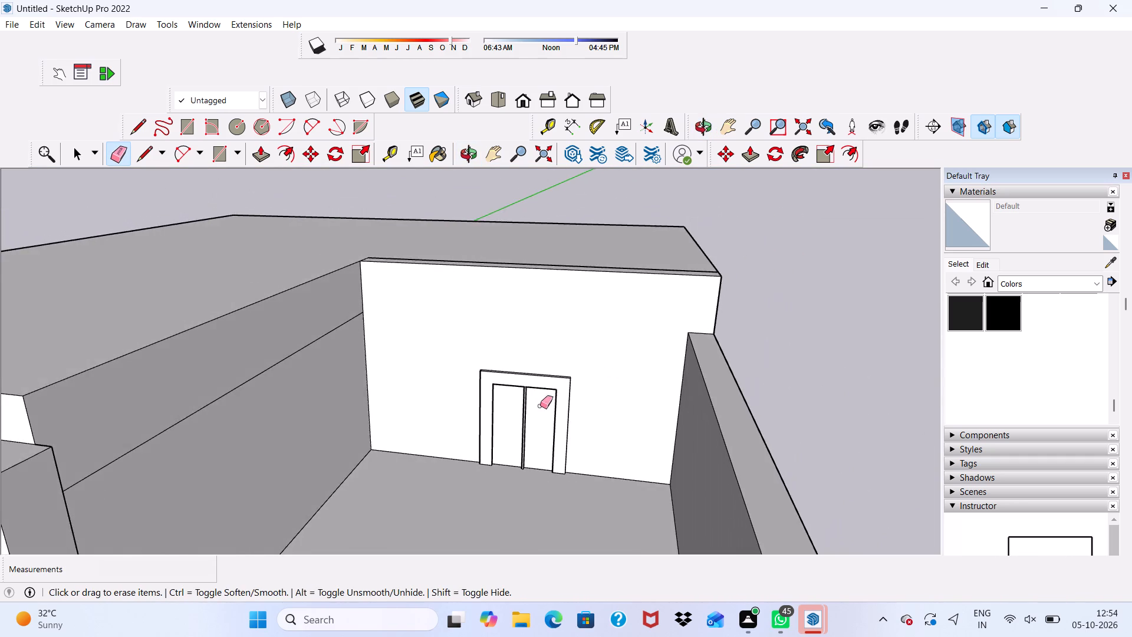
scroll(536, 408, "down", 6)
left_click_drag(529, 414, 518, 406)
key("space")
Erase the two long parallel edges and the short corner edges of the thin strip along the roof above the terrace door wall.
scroll(353, 428, "up", 1)
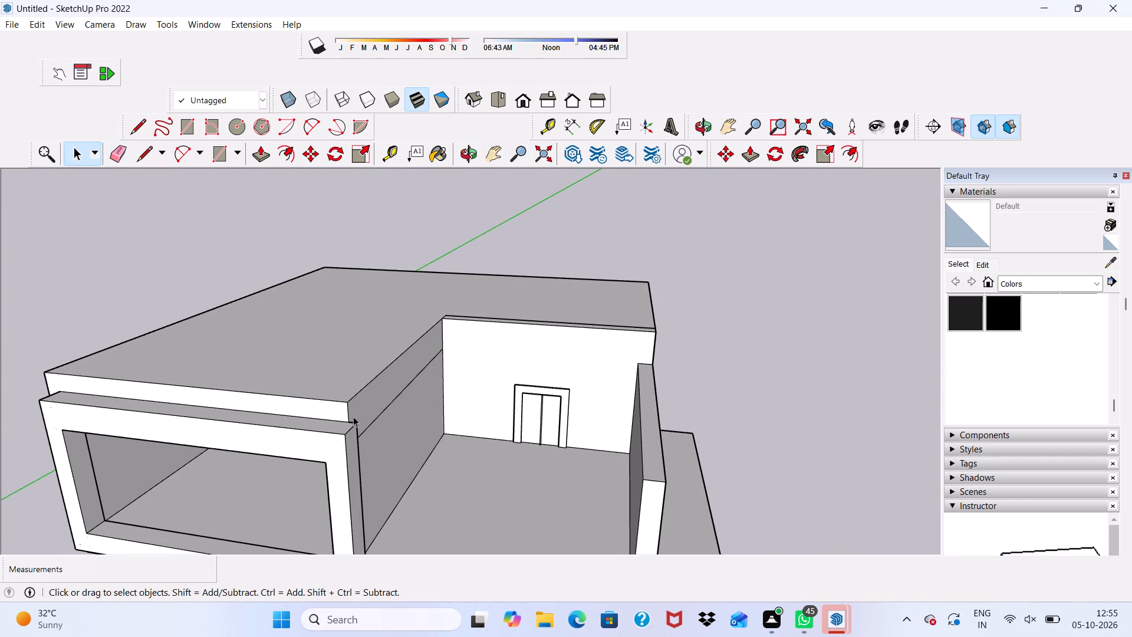
scroll(353, 416, "down", 3)
middle_click_drag(355, 417, 474, 545)
scroll(338, 390, "up", 3)
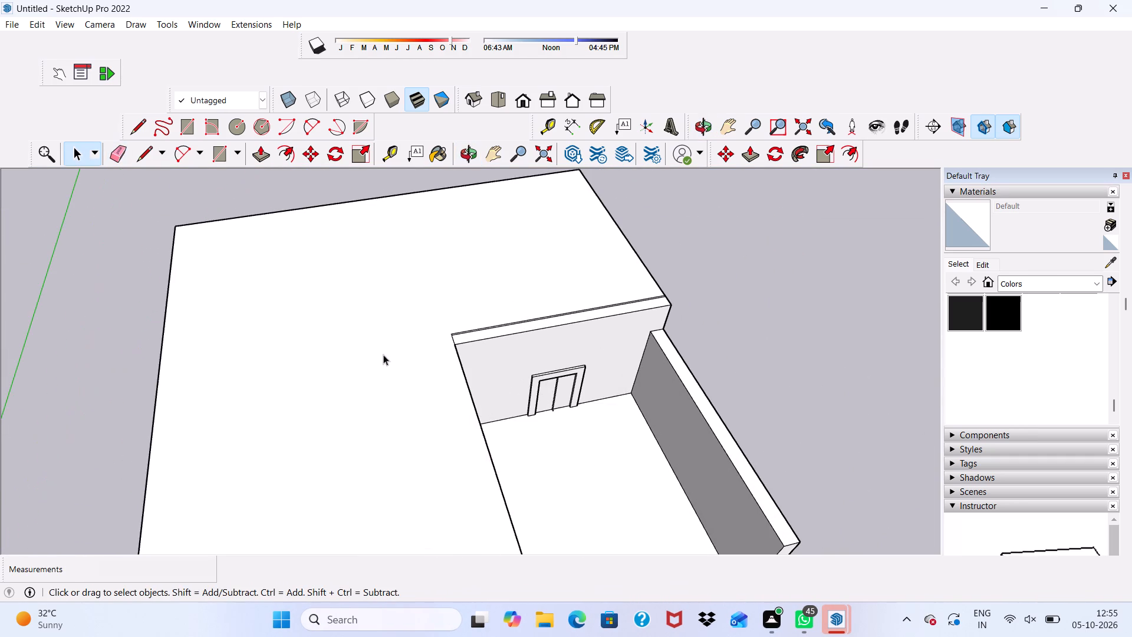
scroll(544, 326, "up", 9)
middle_click(544, 326)
middle_click_drag(523, 319, 519, 291)
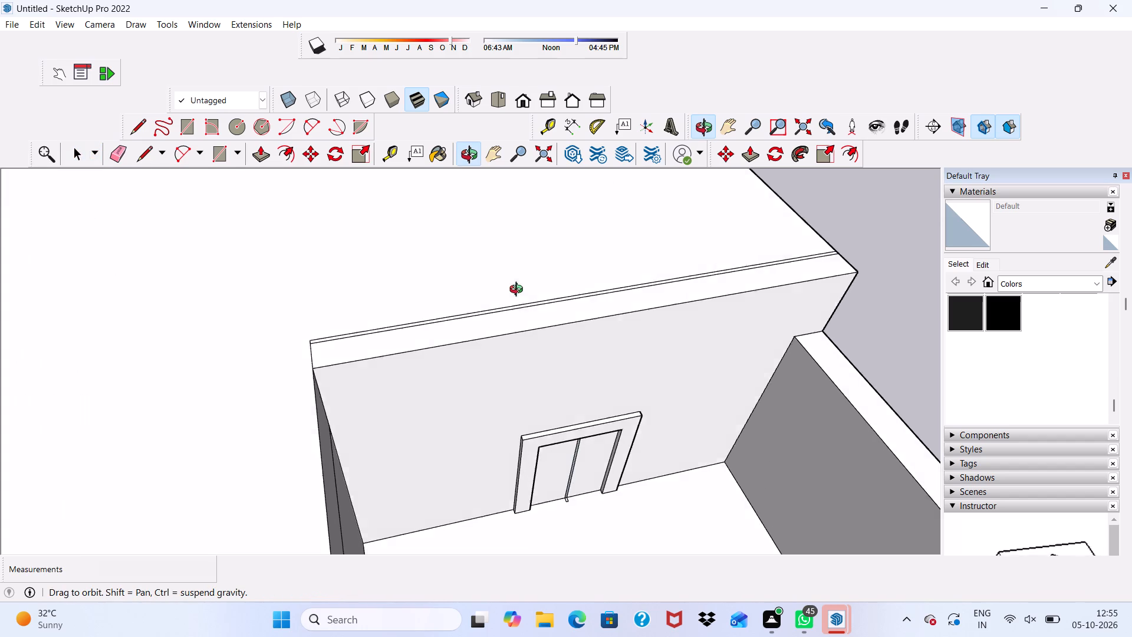
middle_click_drag(519, 291, 379, 317)
scroll(379, 317, "up", 1)
scroll(379, 317, "down", 1)
scroll(379, 317, "up", 9)
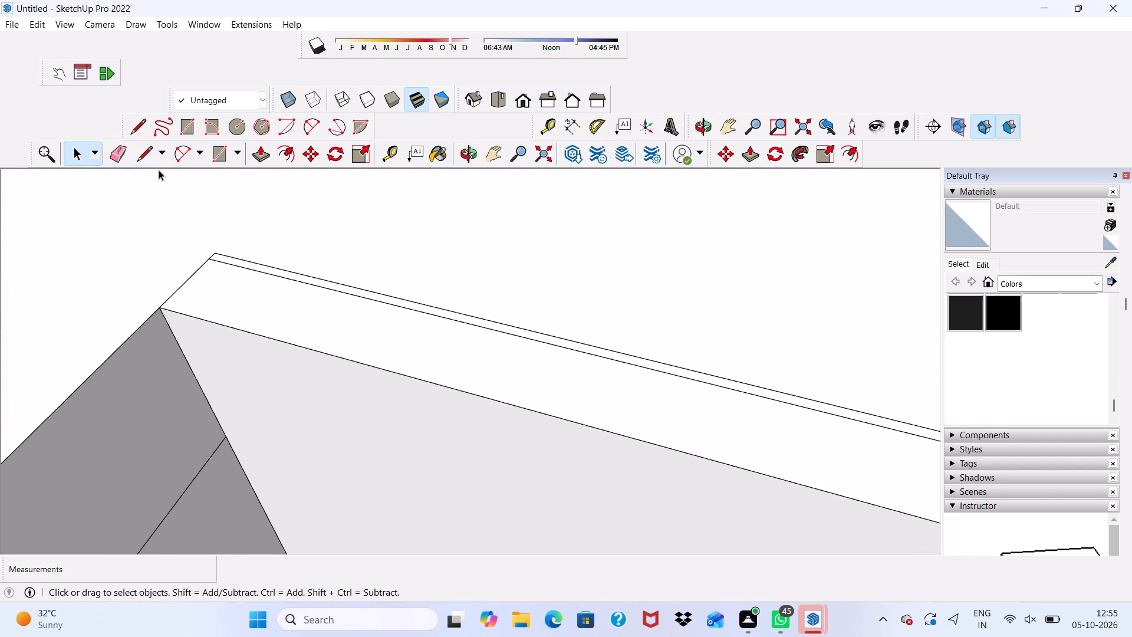
left_click(116, 152)
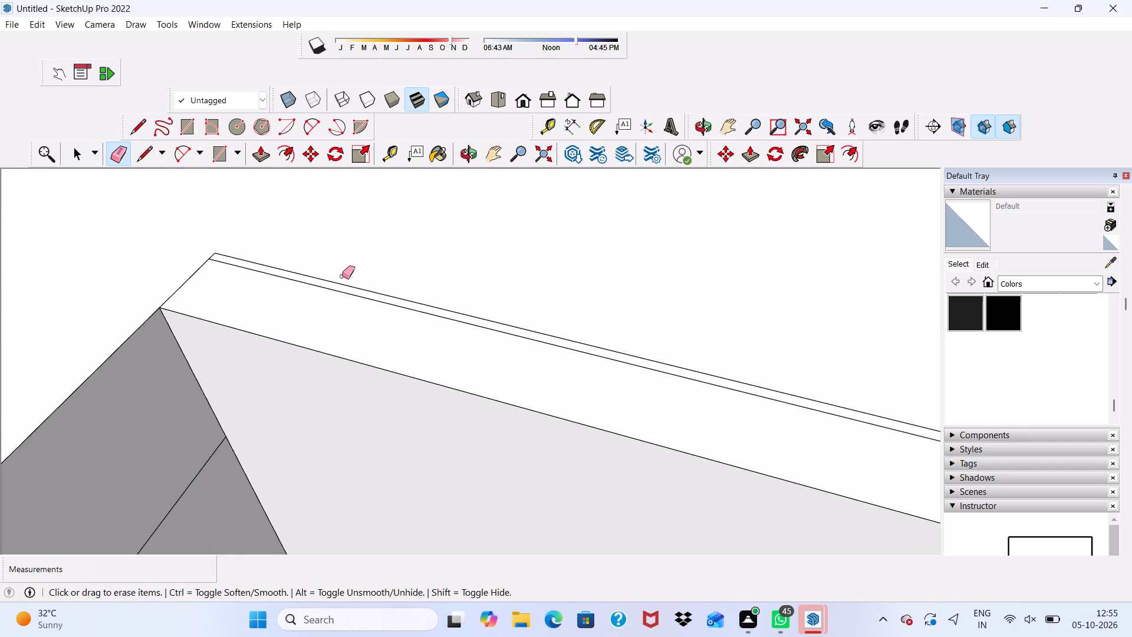
left_click_drag(343, 275, 340, 313)
scroll(354, 317, "down", 4)
scroll(238, 267, "up", 2)
left_click_drag(238, 285, 280, 305)
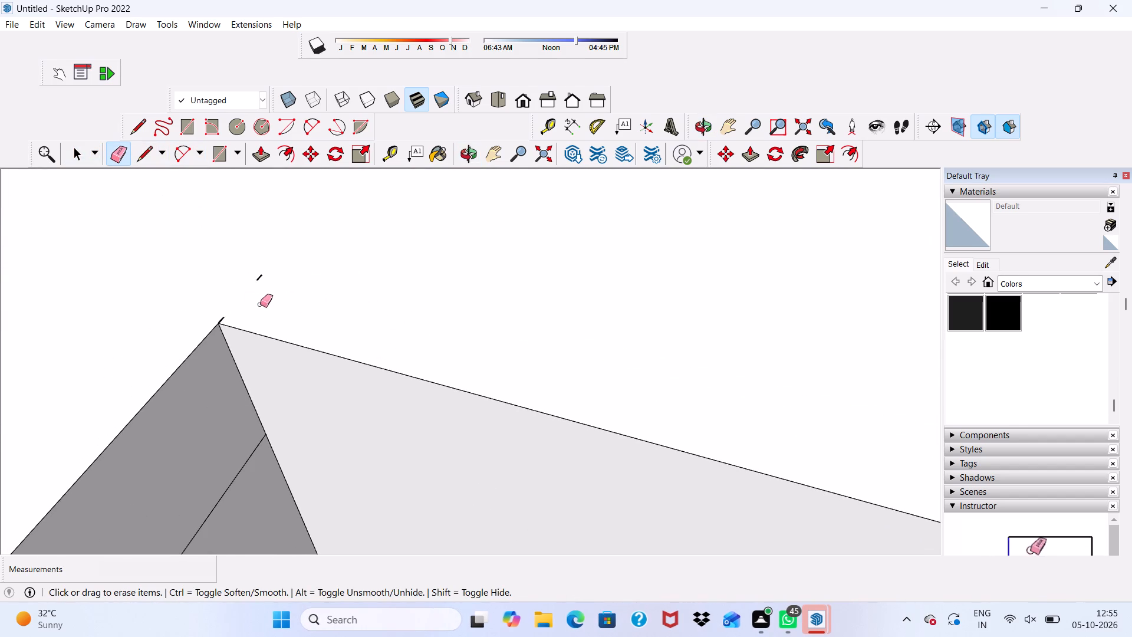
Erase the small leftover edge stubs on the roof near the terrace's inner corner.
scroll(245, 298, "down", 4)
scroll(254, 292, "up", 4)
left_click_drag(250, 284, 259, 280)
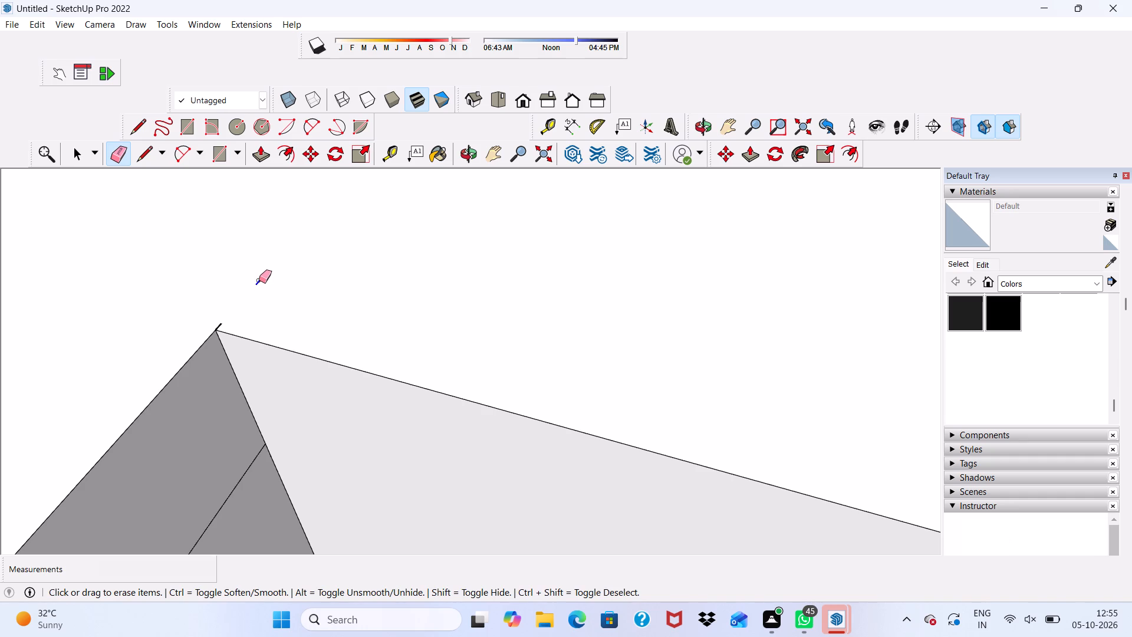
left_click_drag(259, 280, 259, 280)
scroll(246, 285, "up", 4)
left_click_drag(205, 347, 213, 342)
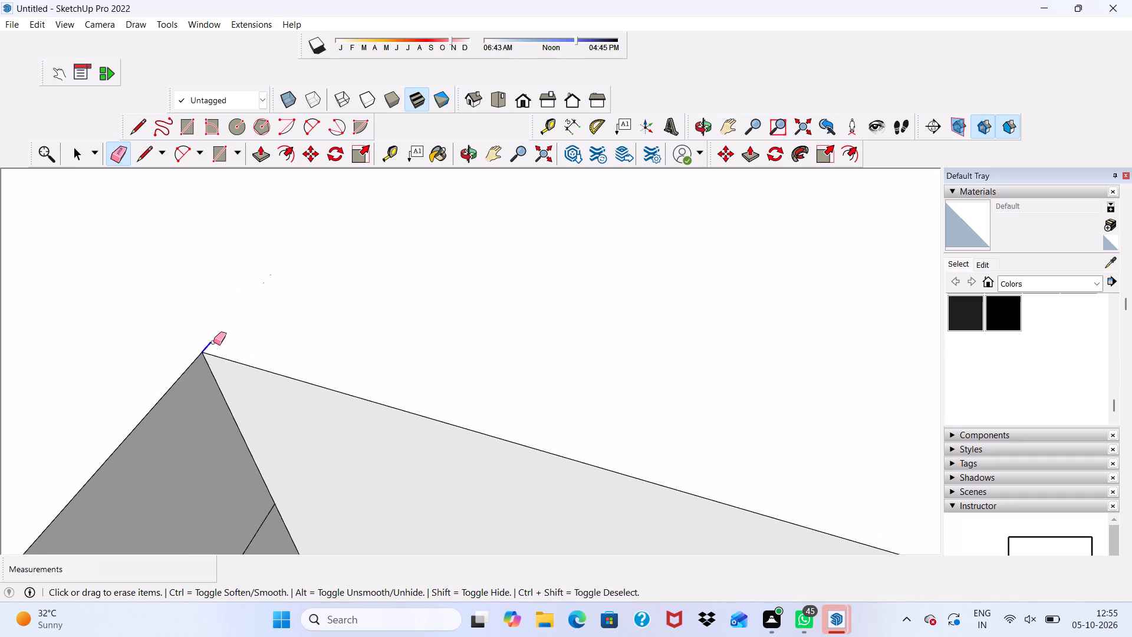
left_click_drag(213, 342, 218, 340)
scroll(288, 279, "up", 2)
left_click_drag(261, 280, 258, 289)
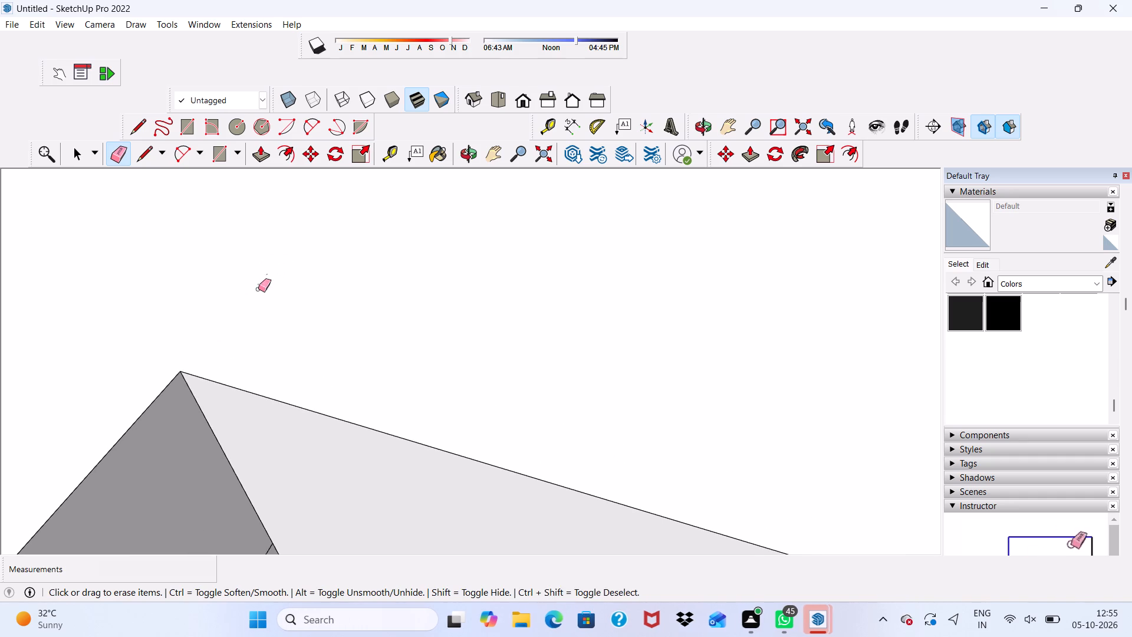
left_click_drag(258, 289, 254, 293)
left_click_drag(286, 260, 289, 304)
key("space")
Inspect the whole house from outside, ending with the standard front view.
scroll(266, 310, "down", 20)
scroll(266, 310, "down", 1)
scroll(325, 234, "up", 1)
scroll(331, 242, "down", 6)
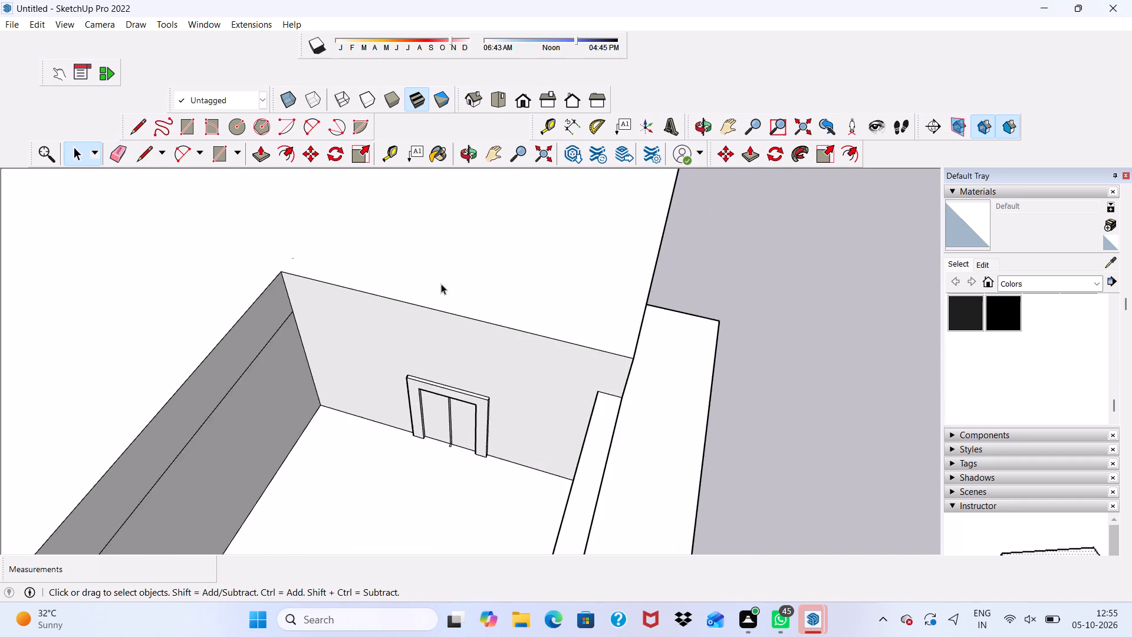
scroll(441, 284, "down", 9)
scroll(577, 366, "up", 1)
scroll(604, 382, "down", 1)
scroll(416, 503, "down", 2)
middle_click_drag(419, 505, 429, 313)
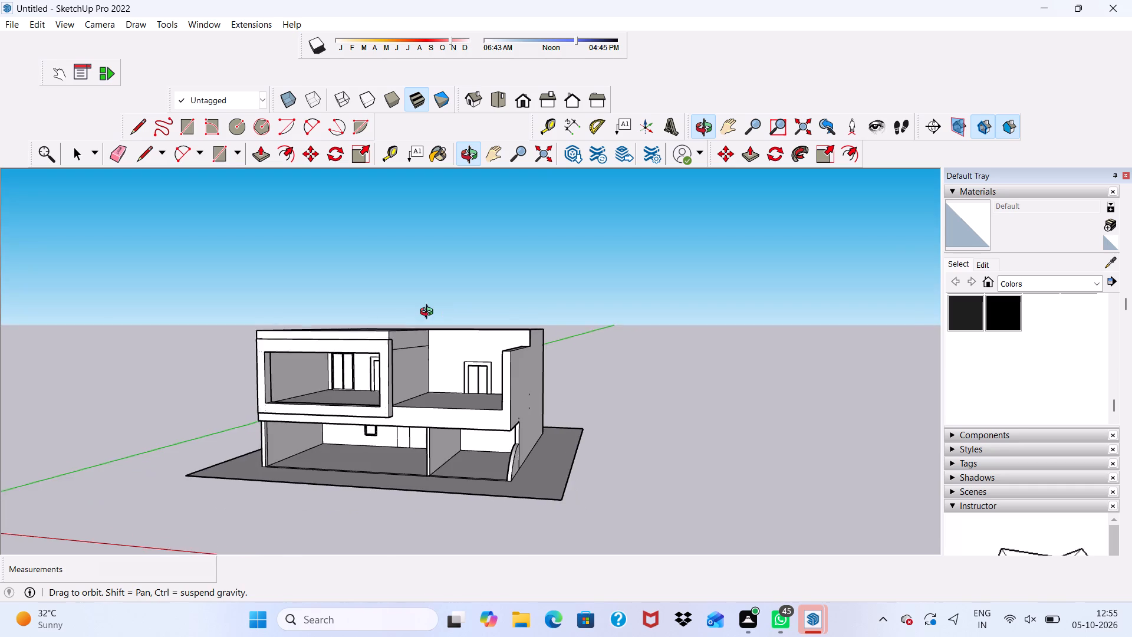
middle_click_drag(429, 313, 312, 385)
scroll(321, 436, "down", 4)
middle_click_drag(366, 459, 393, 394)
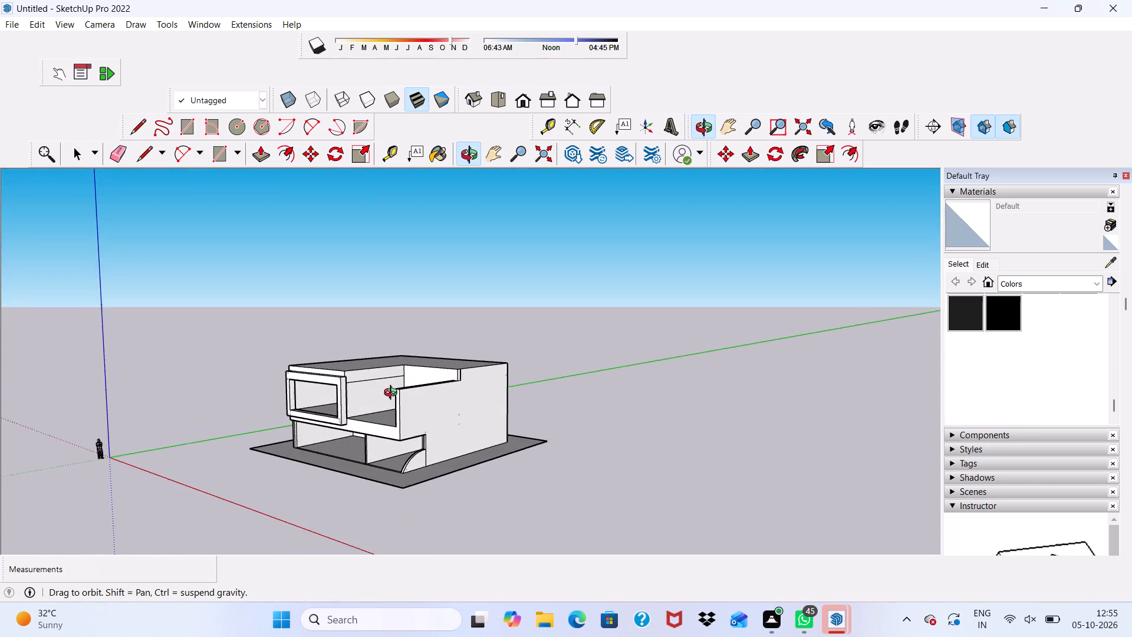
middle_click_drag(393, 394, 412, 396)
scroll(544, 415, "up", 3)
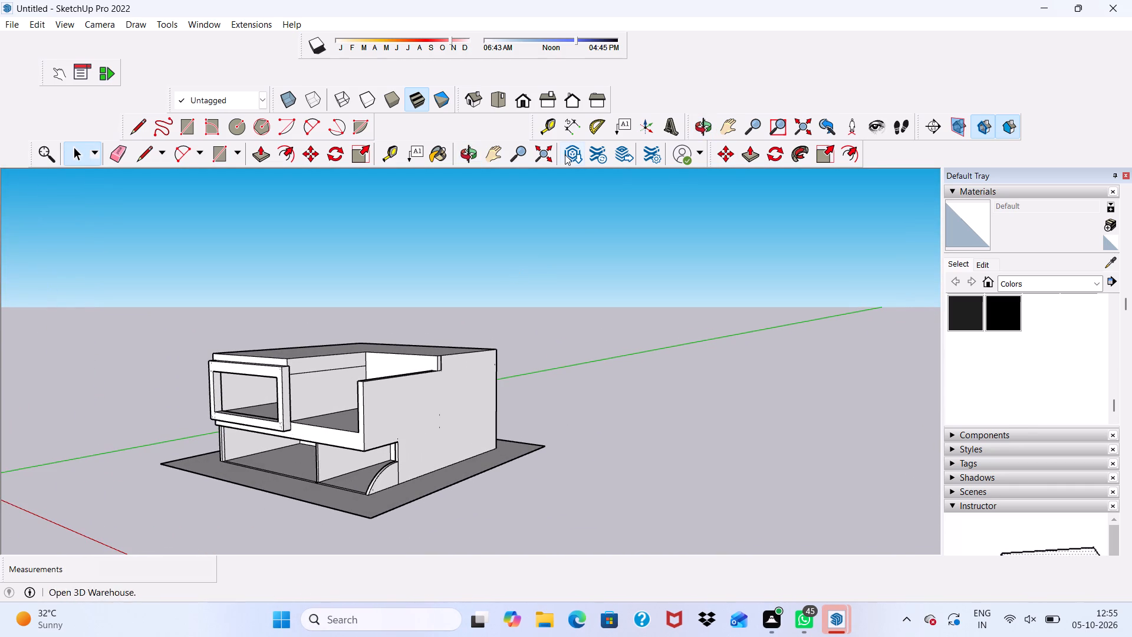
left_click(522, 94)
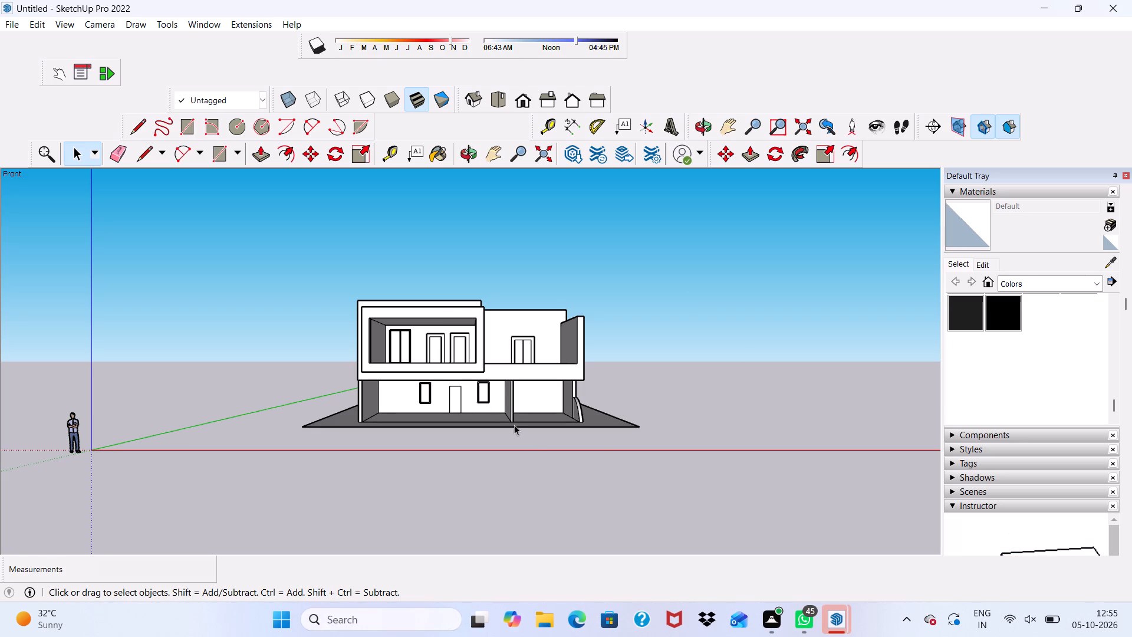
Erase the horizontal line across the upper-floor side wall facing the terrace.
scroll(537, 319, "up", 6)
scroll(579, 292, "down", 4)
middle_click_drag(583, 292, 534, 372)
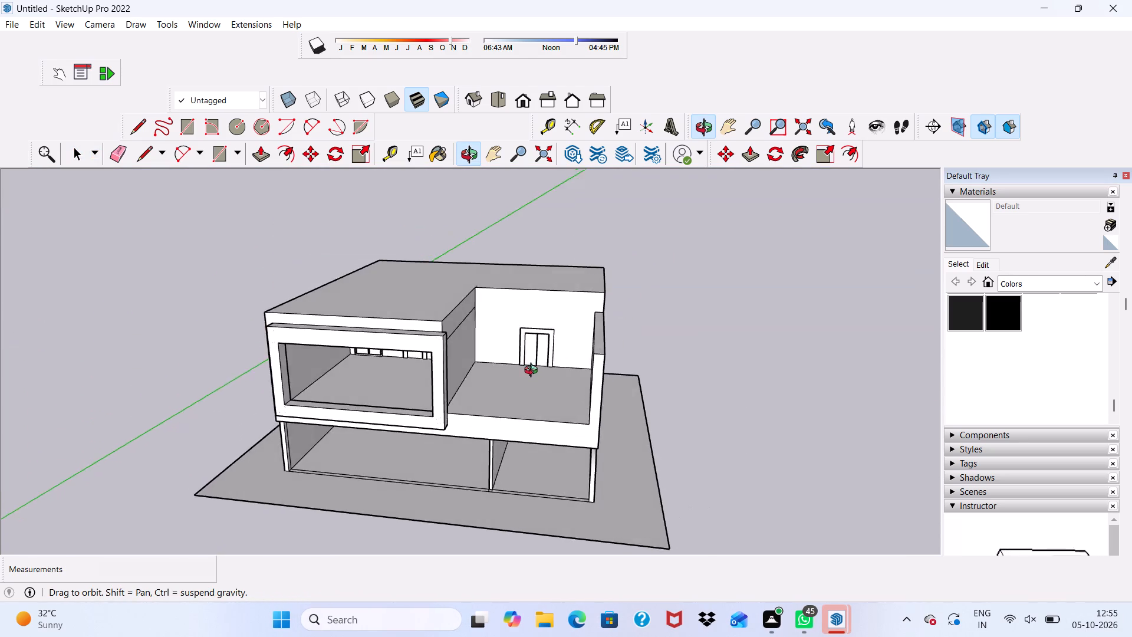
middle_click_drag(534, 372, 430, 336)
scroll(430, 336, "up", 5)
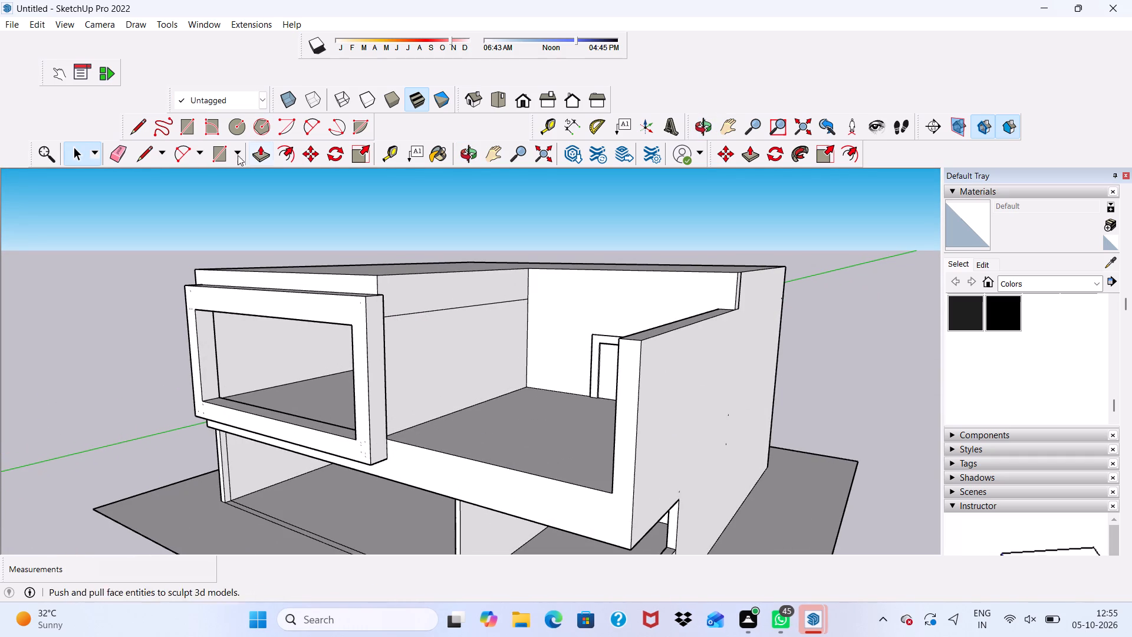
left_click(121, 151)
scroll(468, 285, "up", 4)
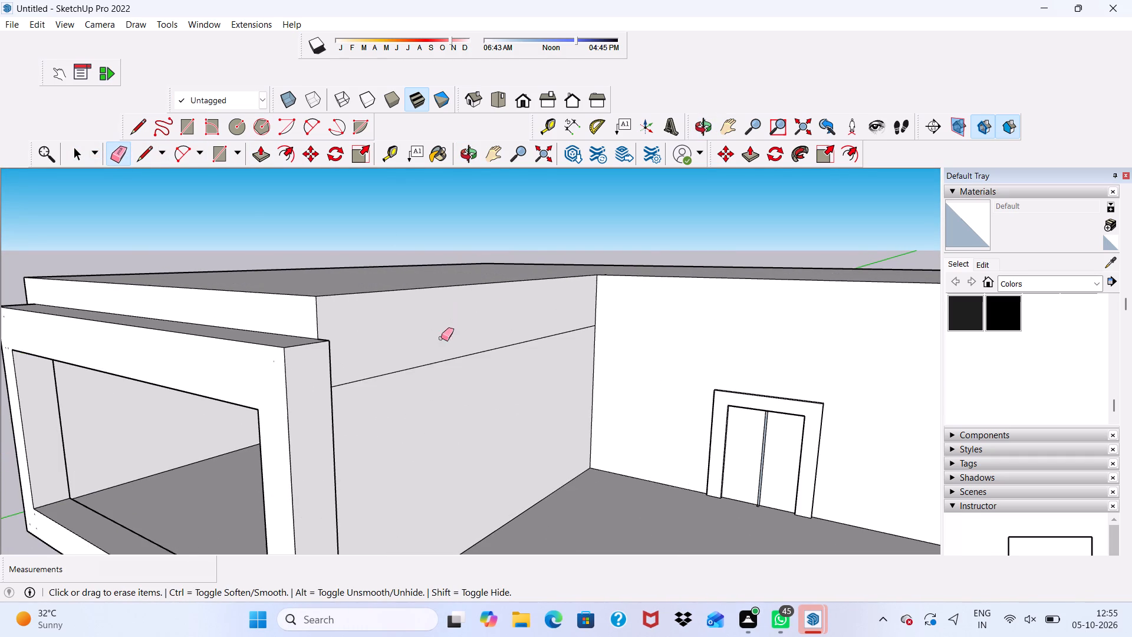
left_click_drag(423, 363, 426, 380)
Examine the house from several angles, including its underside, front openings, terrace walls and roof.
scroll(402, 358, "down", 5)
middle_click_drag(465, 371, 570, 360)
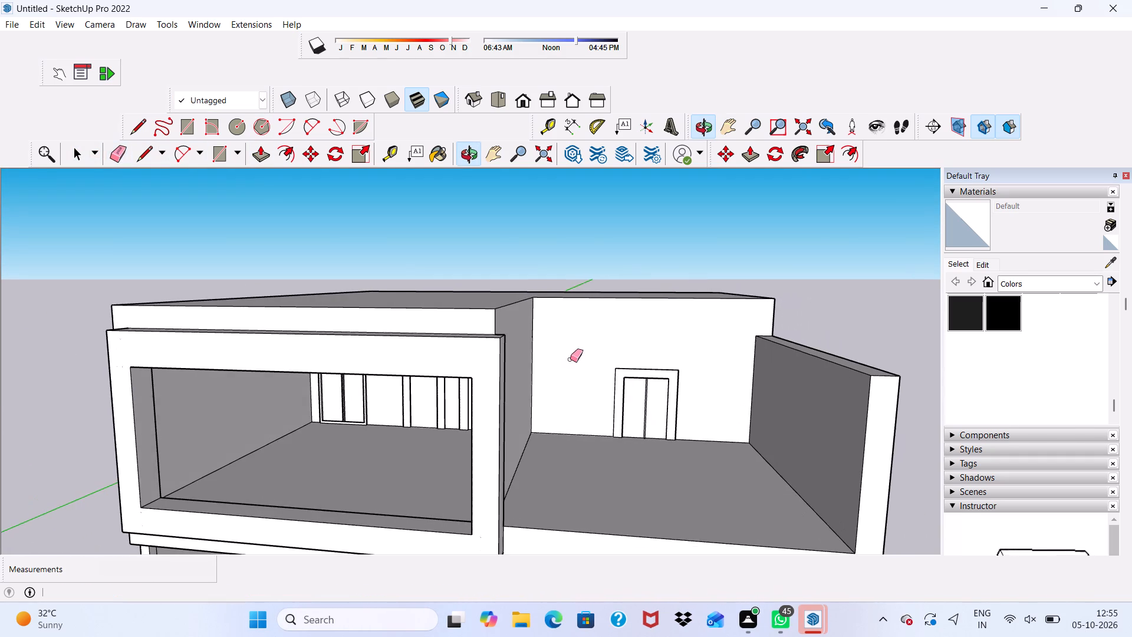
scroll(588, 352, "up", 2)
scroll(438, 264, "up", 2)
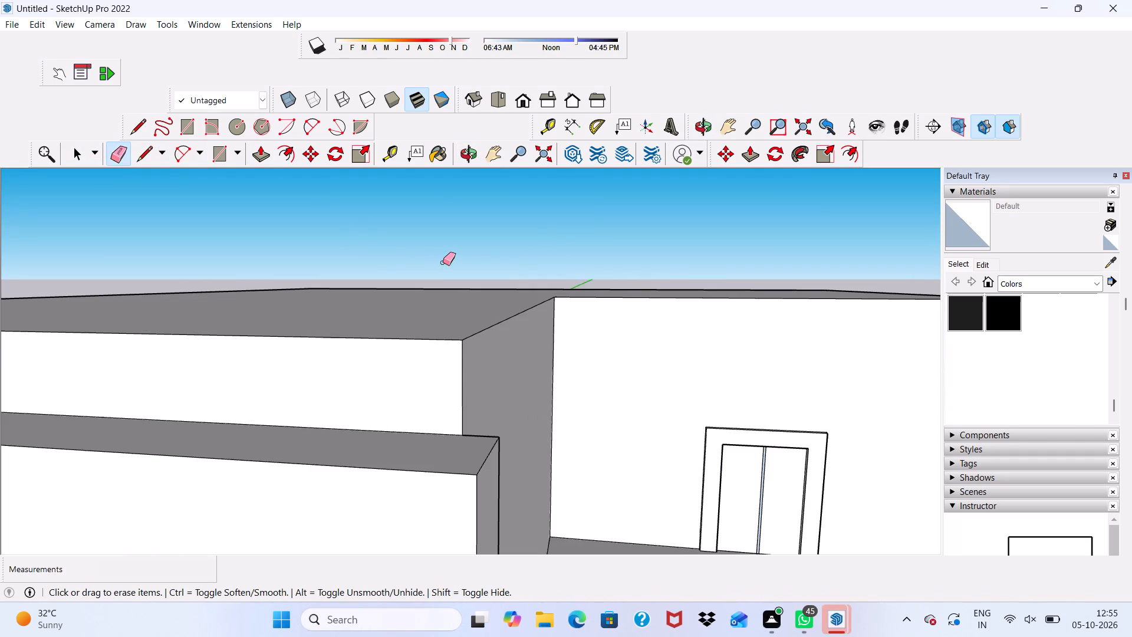
scroll(450, 258, "up", 1)
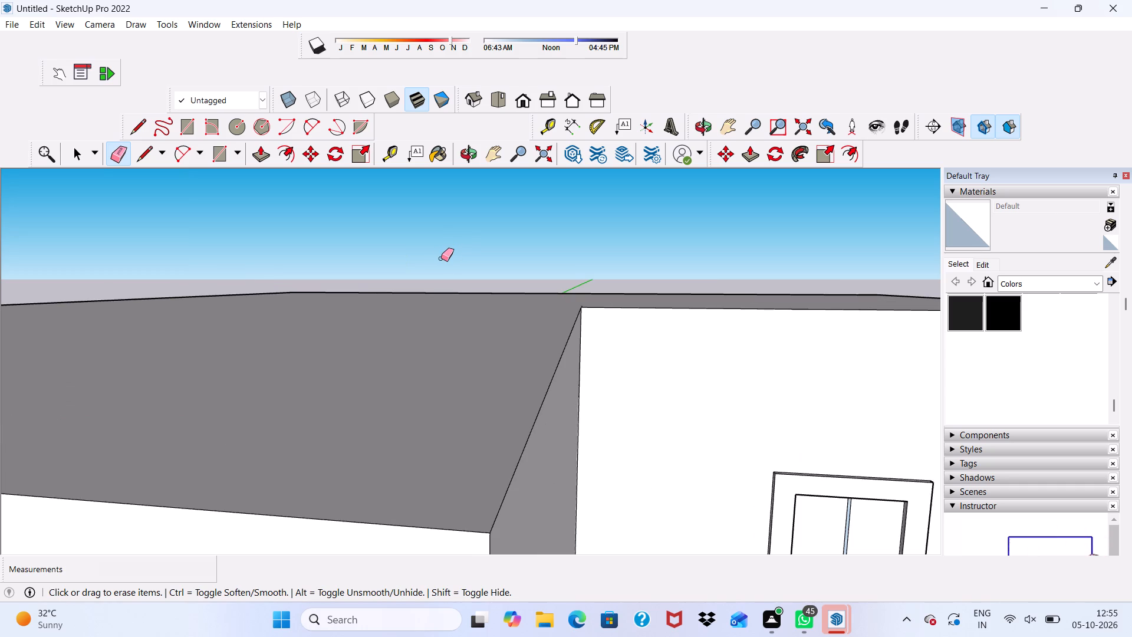
scroll(440, 259, "down", 8)
scroll(377, 413, "up", 1)
scroll(330, 388, "down", 3)
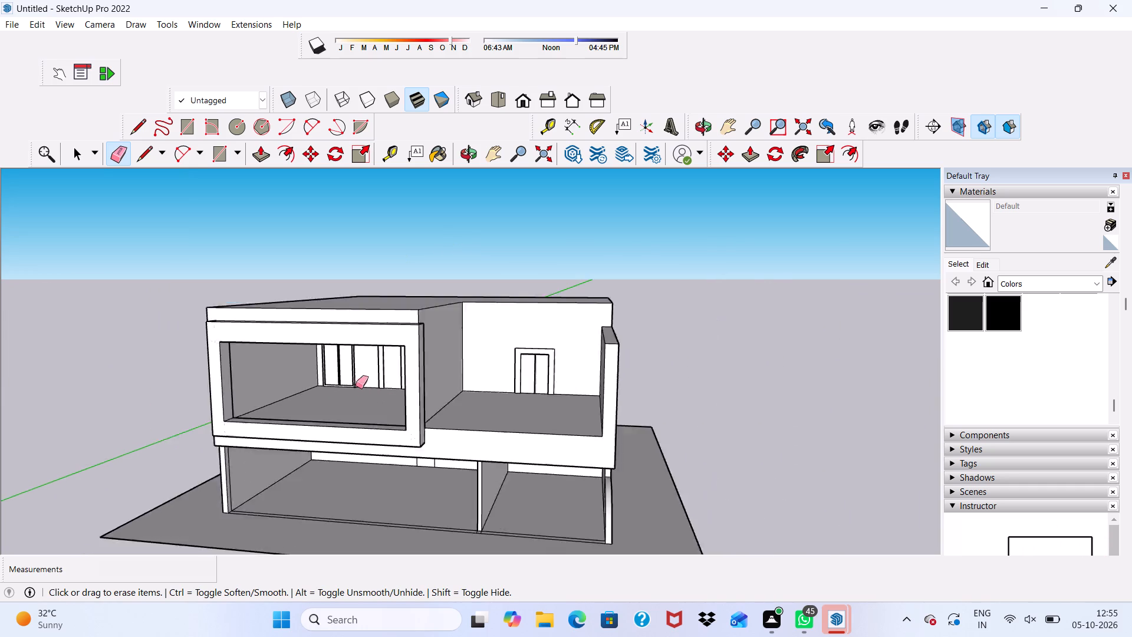
scroll(356, 386, "down", 3)
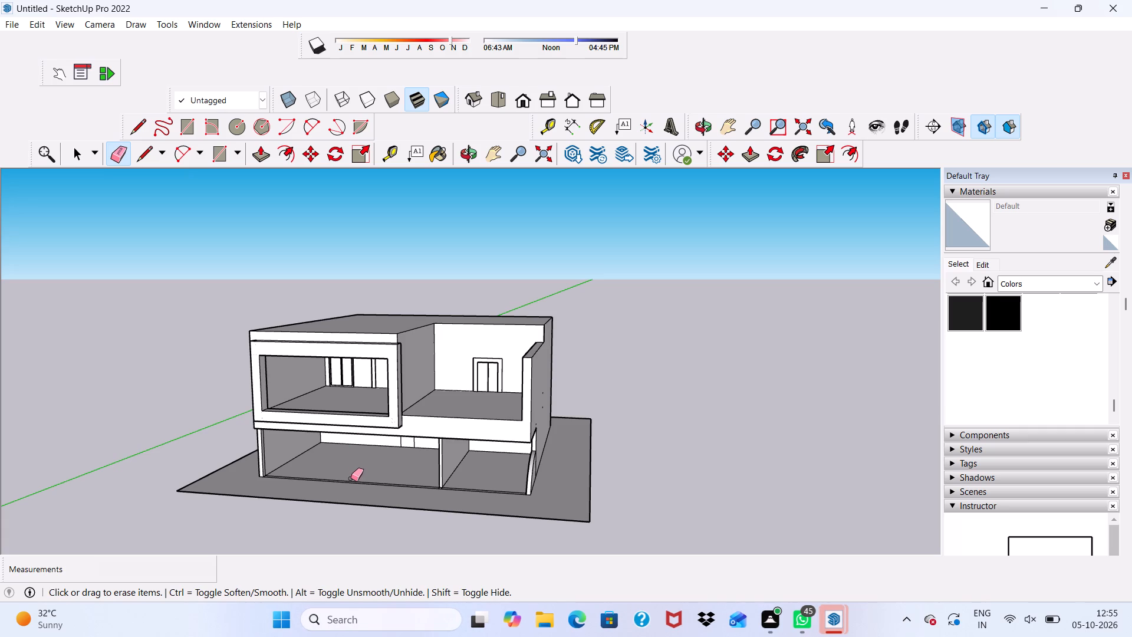
key("space")
middle_click_drag(403, 442, 706, 264)
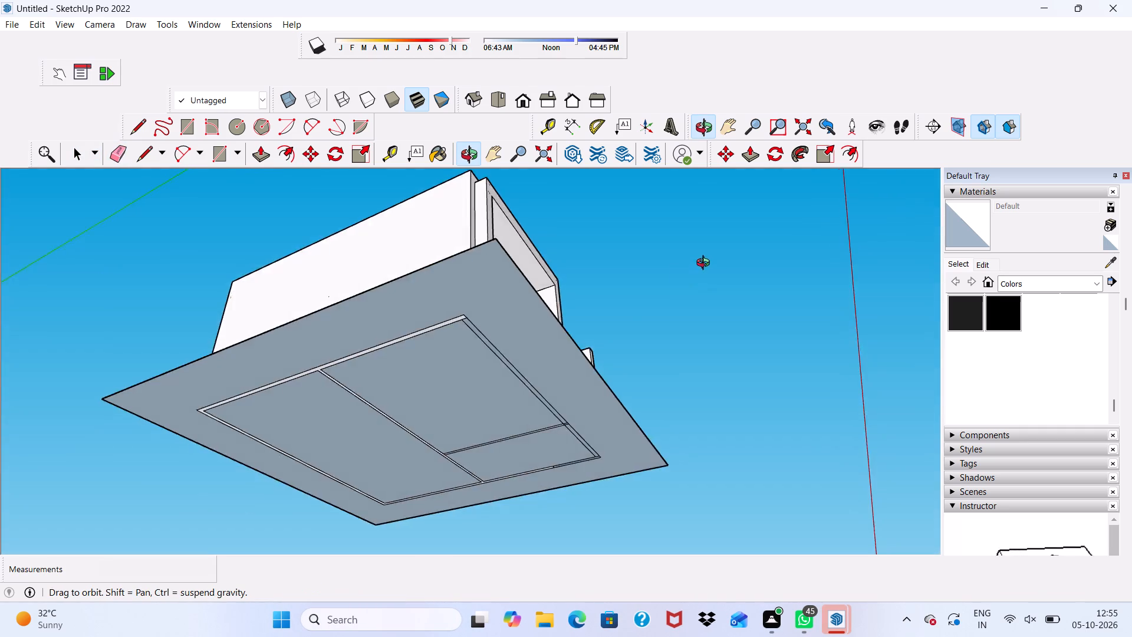
middle_click_drag(706, 264, 558, 368)
scroll(570, 190, "up", 3)
scroll(497, 298, "down", 1)
middle_click_drag(572, 408, 437, 461)
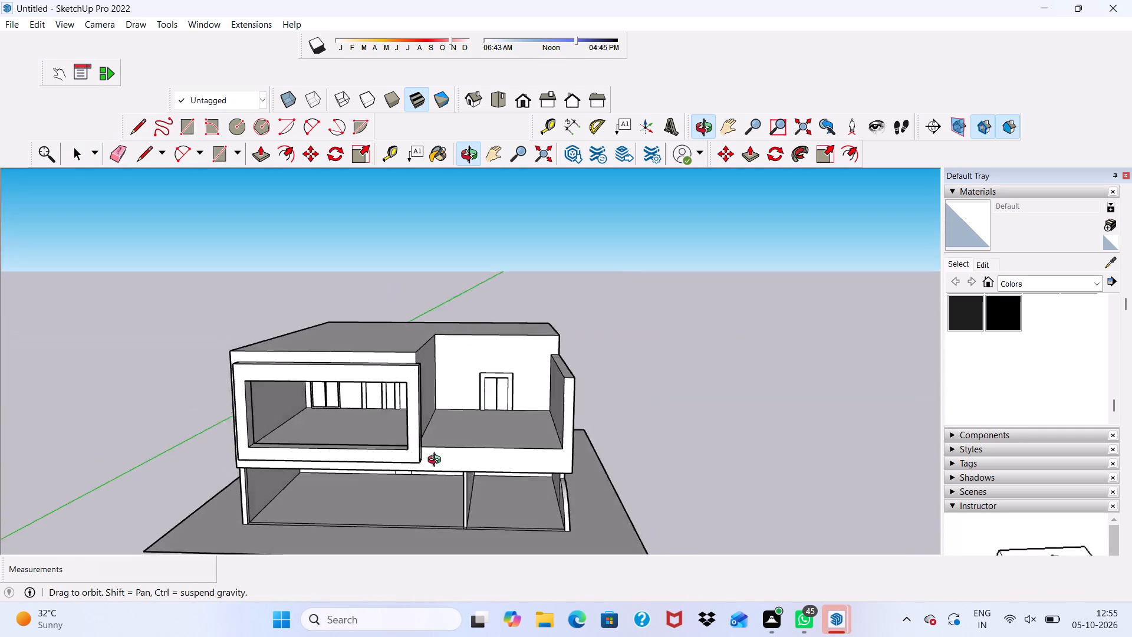
middle_click_drag(437, 461, 403, 436)
scroll(437, 414, "up", 6)
scroll(390, 267, "up", 3)
scroll(380, 257, "down", 9)
middle_click_drag(394, 305, 417, 327)
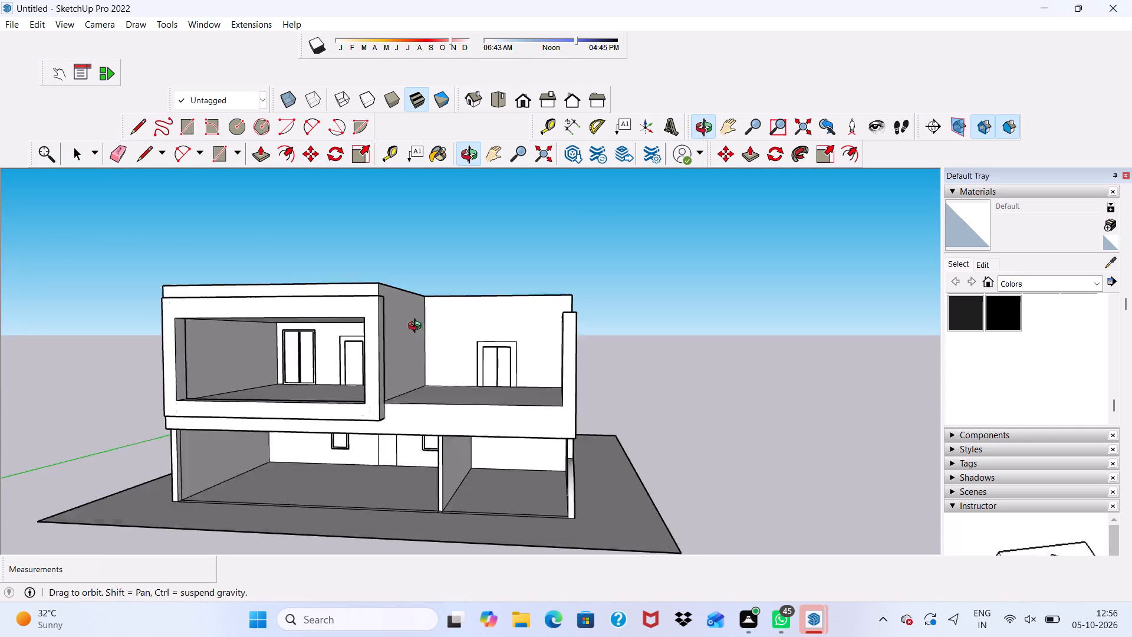
middle_click_drag(417, 327, 470, 352)
scroll(495, 333, "up", 2)
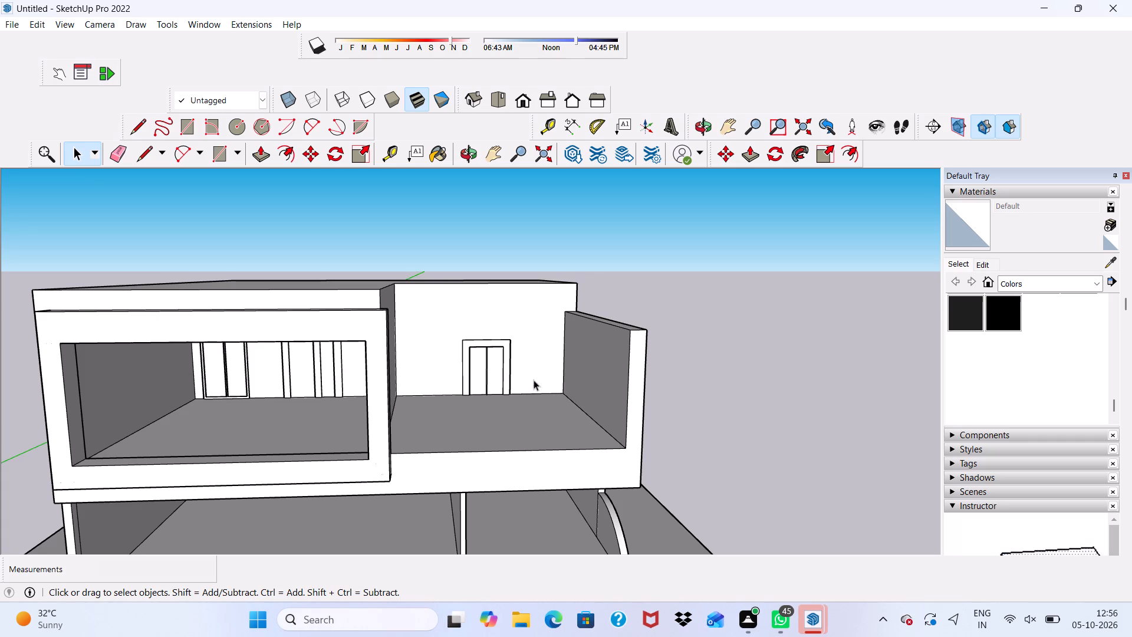
scroll(551, 374, "down", 2)
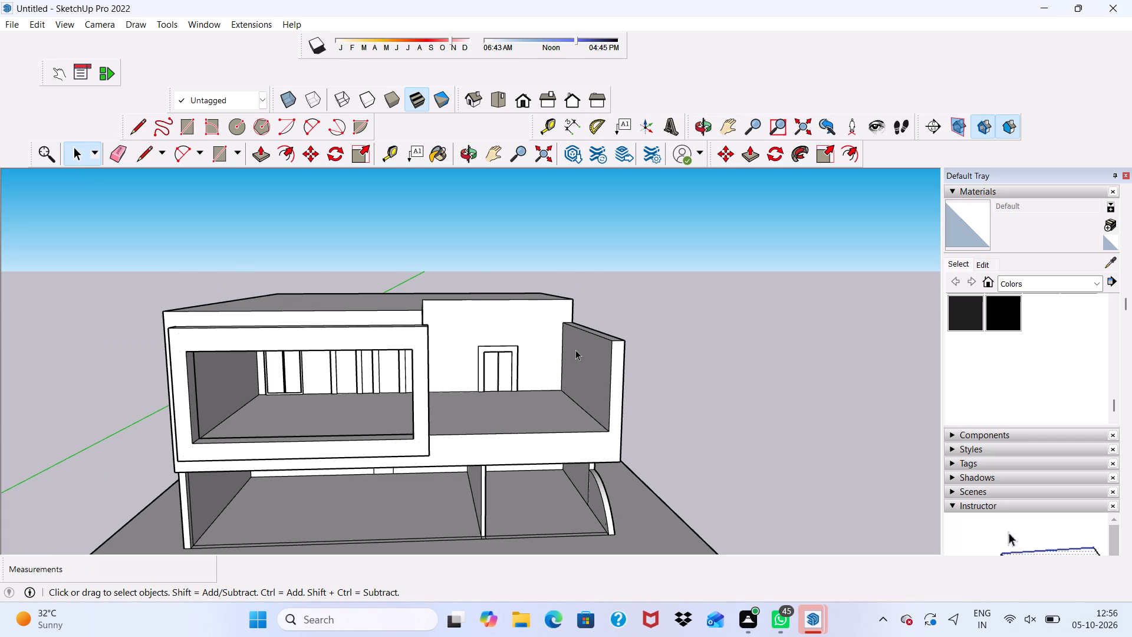
scroll(532, 334, "up", 3)
scroll(532, 333, "down", 5)
middle_click_drag(558, 316, 515, 365)
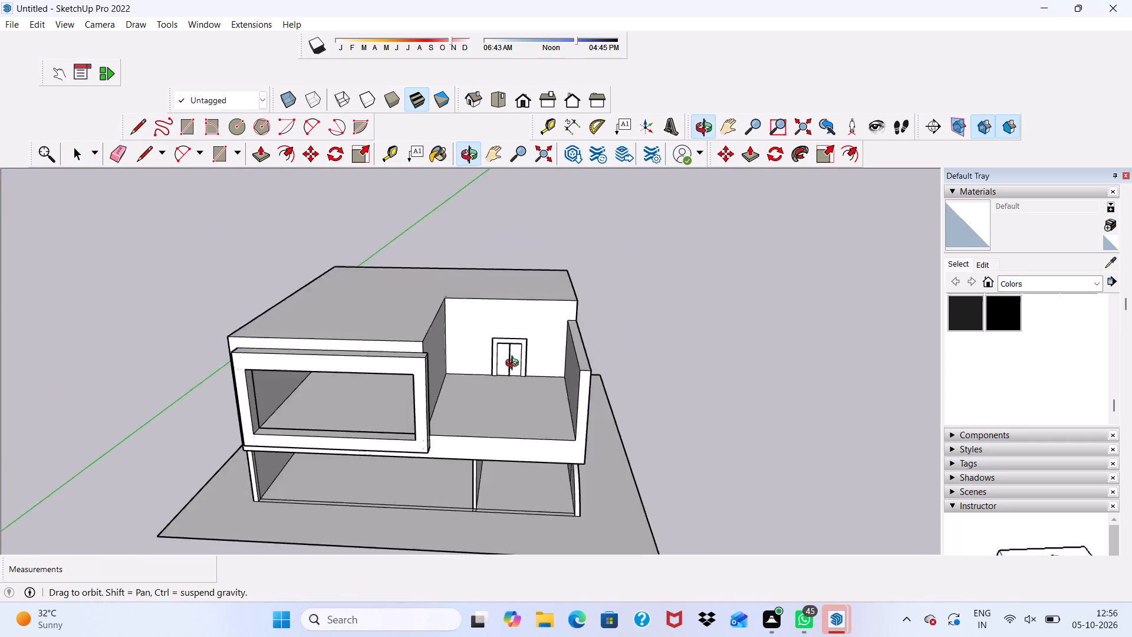
middle_click_drag(515, 365, 545, 306)
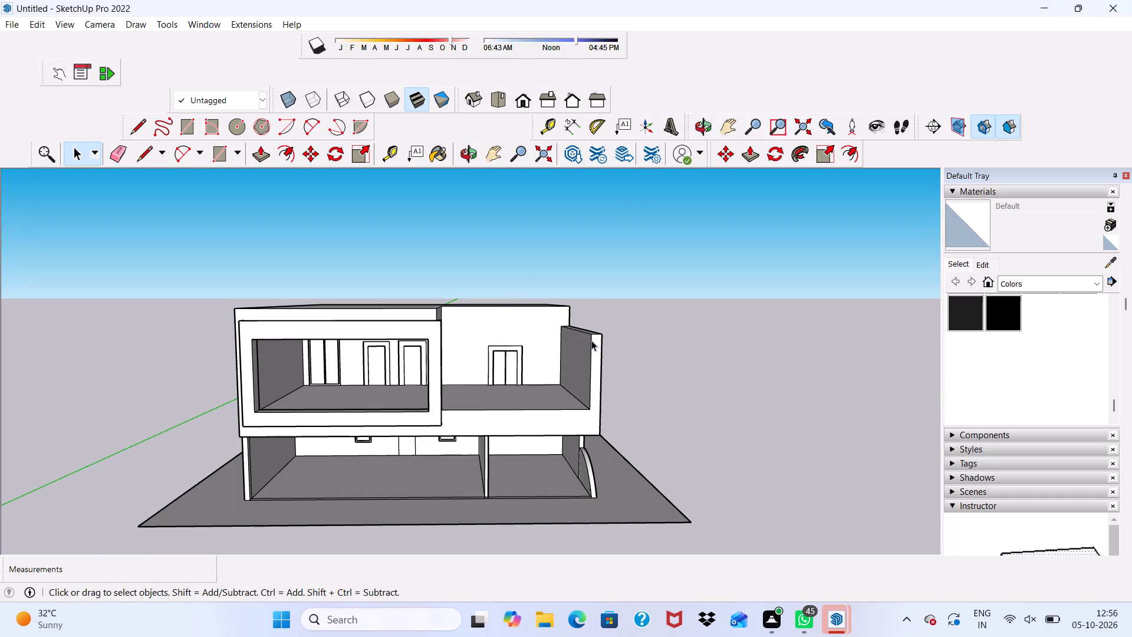
scroll(508, 328, "up", 1)
scroll(508, 328, "down", 1)
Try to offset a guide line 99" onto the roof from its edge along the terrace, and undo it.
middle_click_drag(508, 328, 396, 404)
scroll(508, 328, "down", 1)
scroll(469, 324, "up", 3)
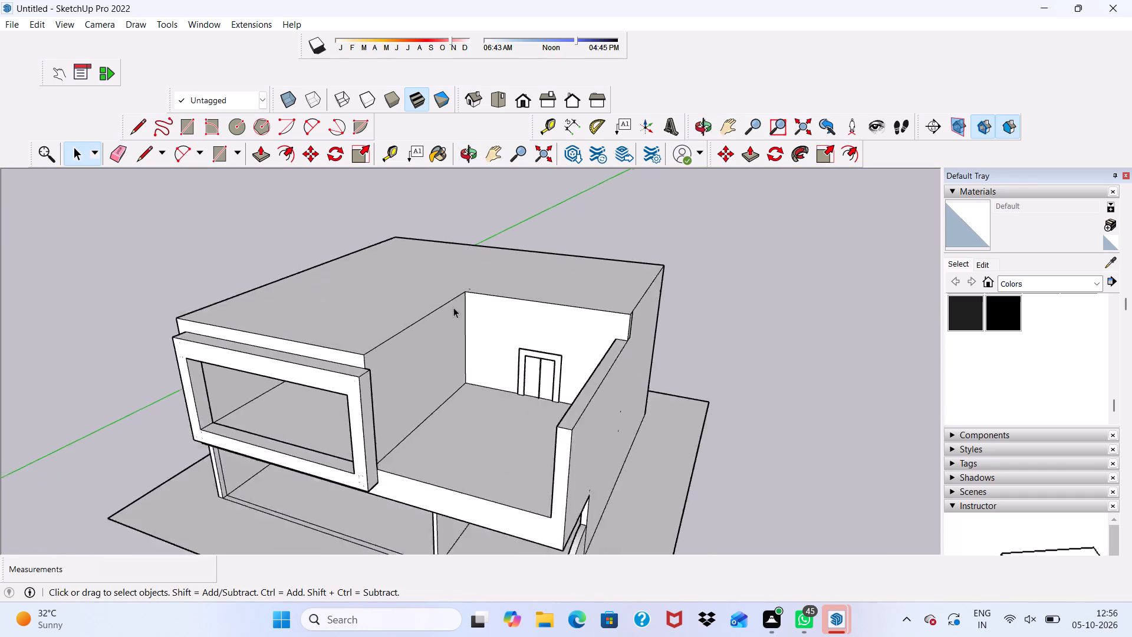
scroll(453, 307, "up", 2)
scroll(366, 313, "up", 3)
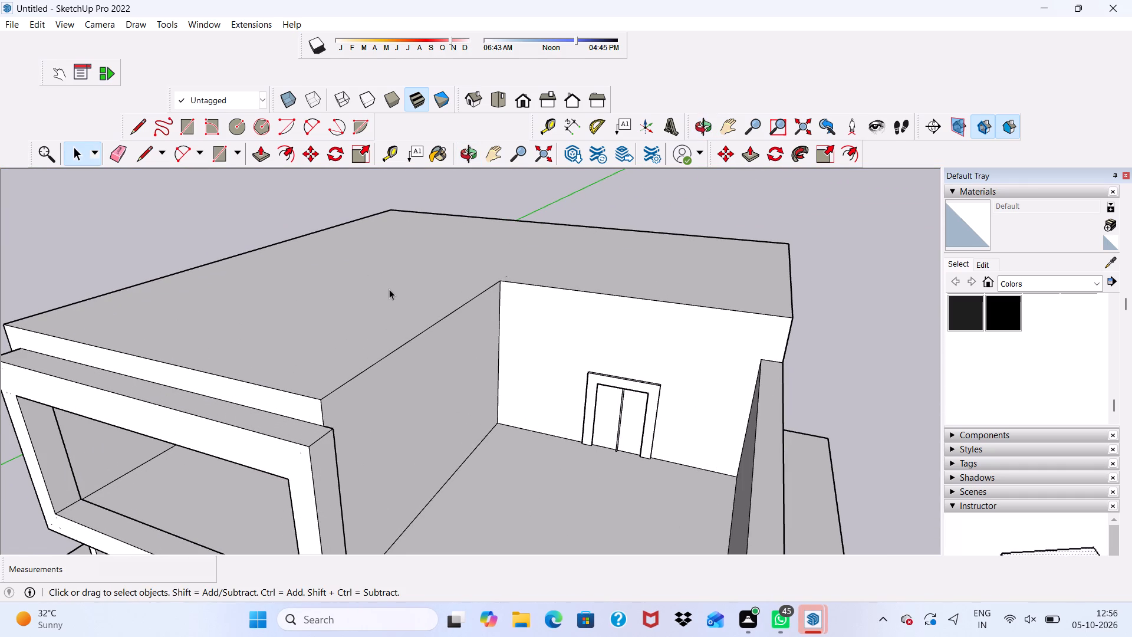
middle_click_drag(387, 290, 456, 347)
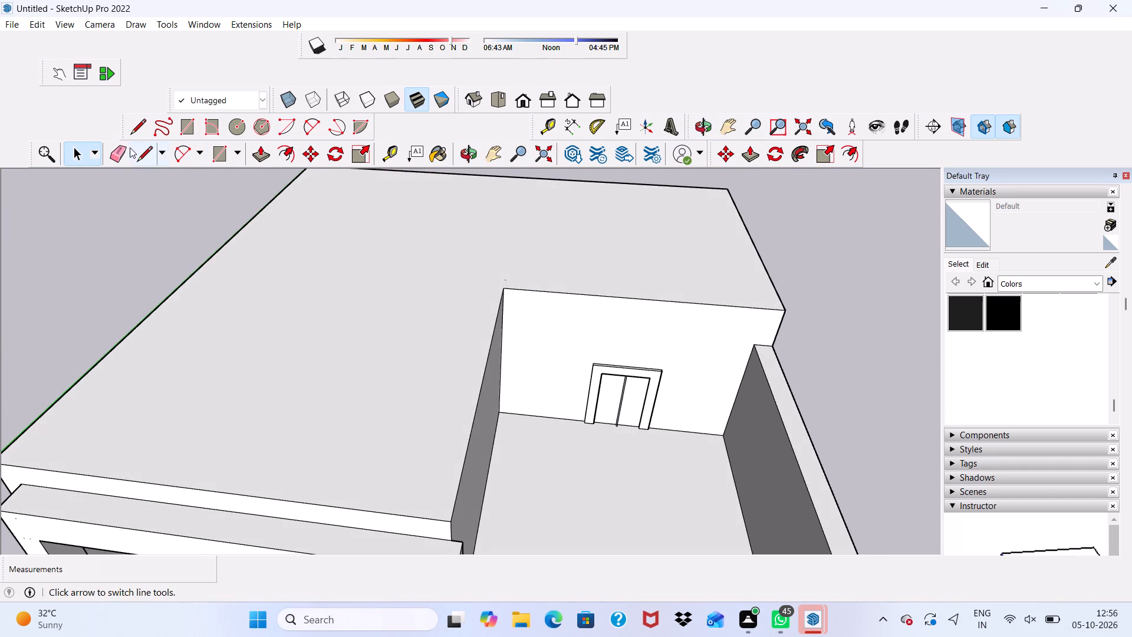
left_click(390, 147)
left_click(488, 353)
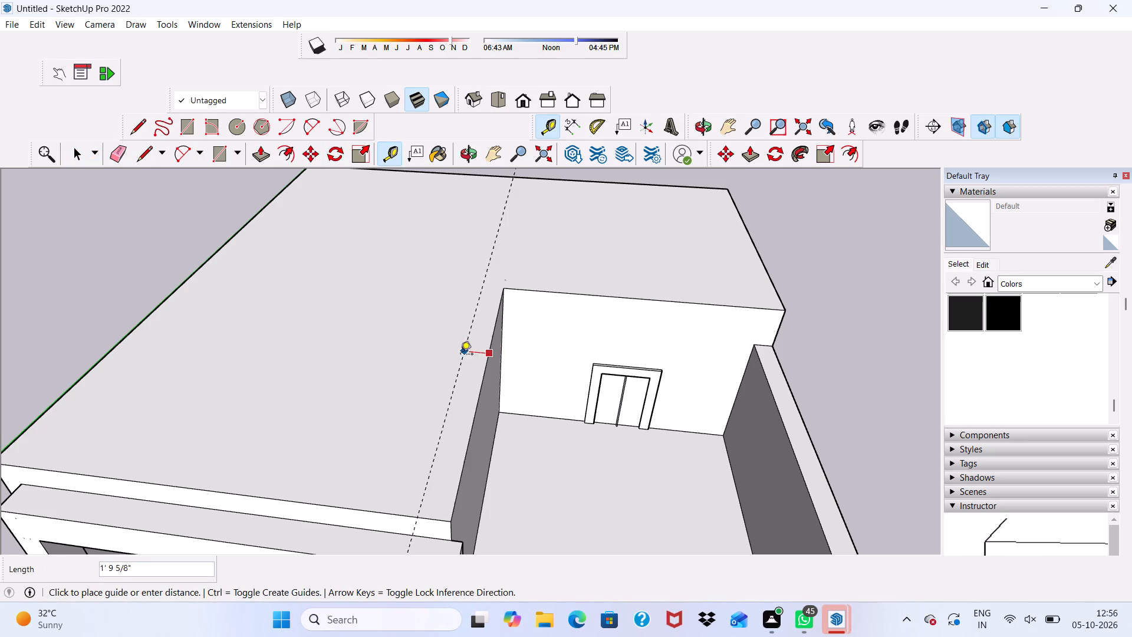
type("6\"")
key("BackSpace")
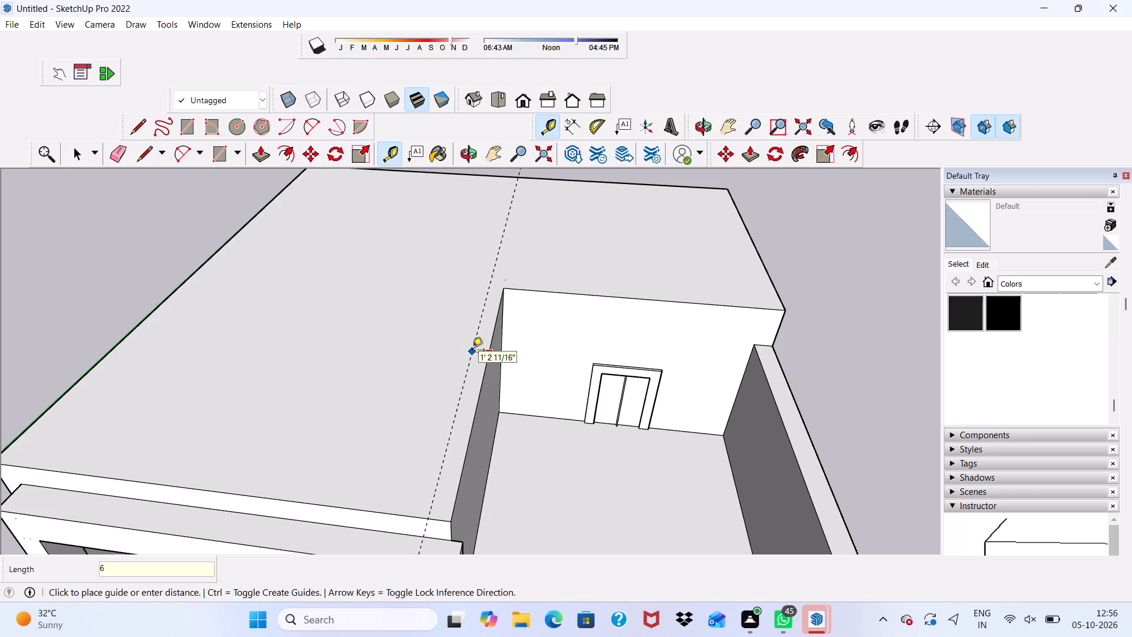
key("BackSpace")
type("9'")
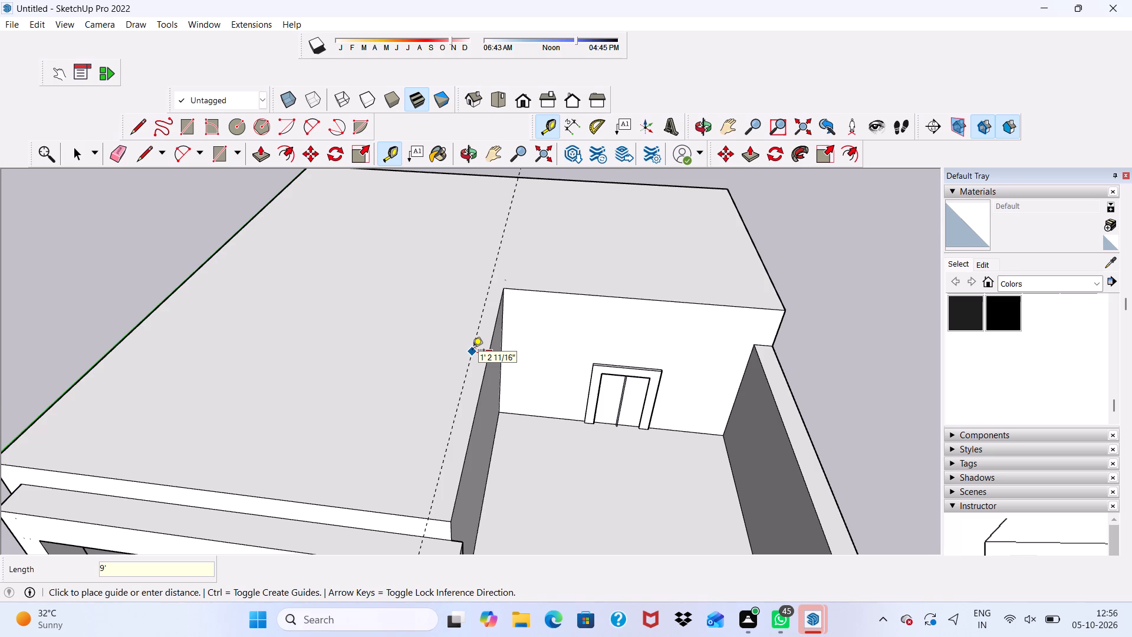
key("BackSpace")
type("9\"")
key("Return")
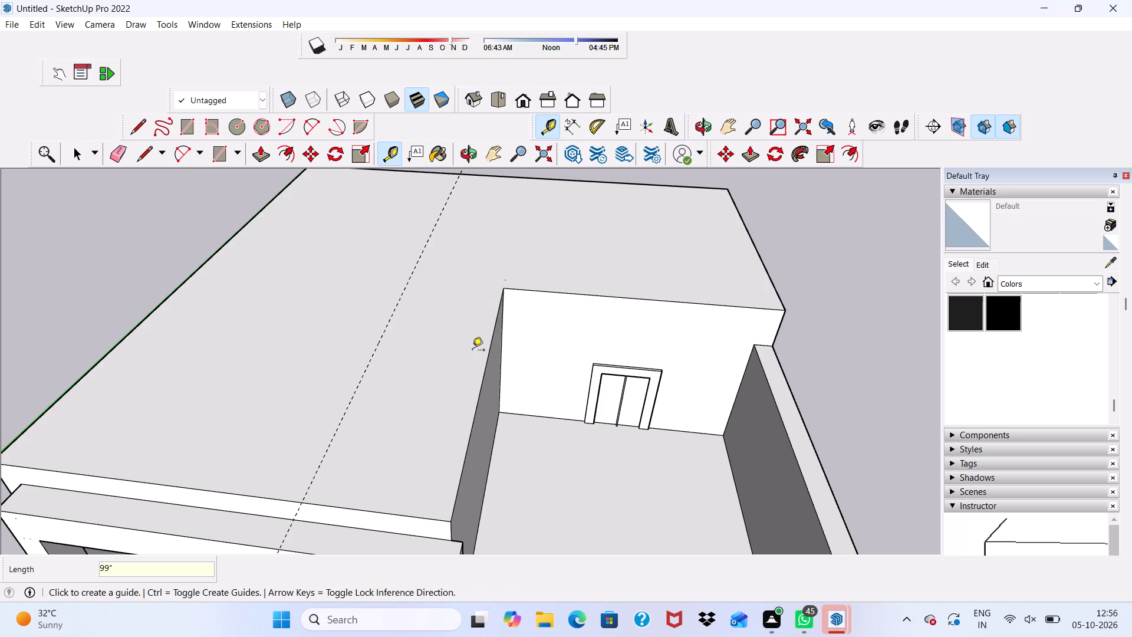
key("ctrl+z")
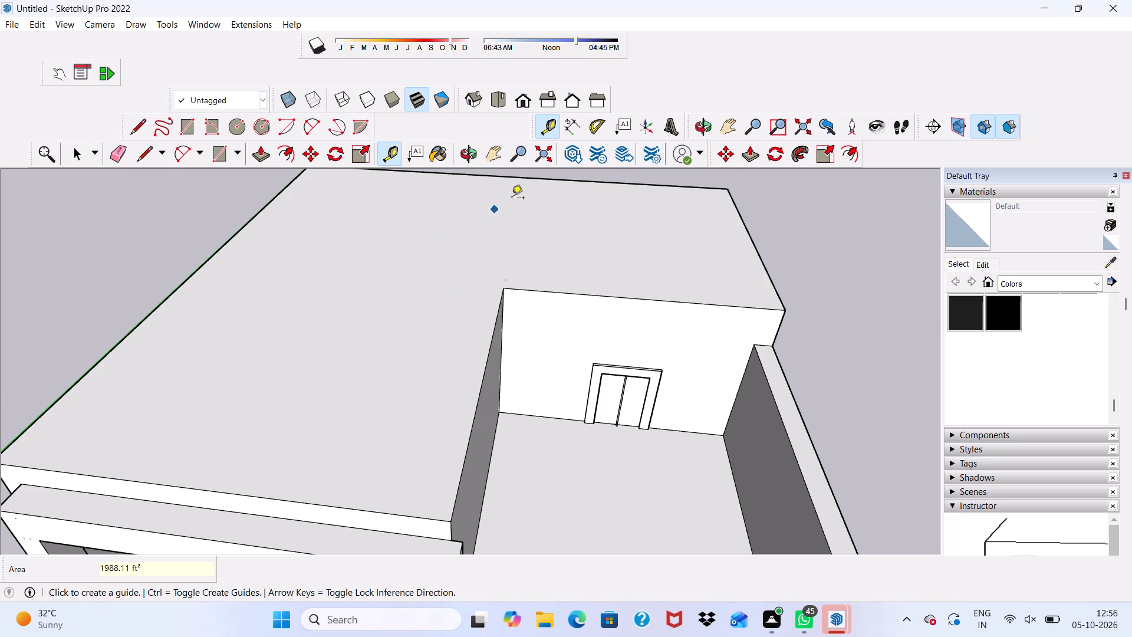
Place a guide line on the roof, offset 9" inward from the roof edge along the terrace's long wall.
left_click(497, 316)
type("9\"")
key("Return")
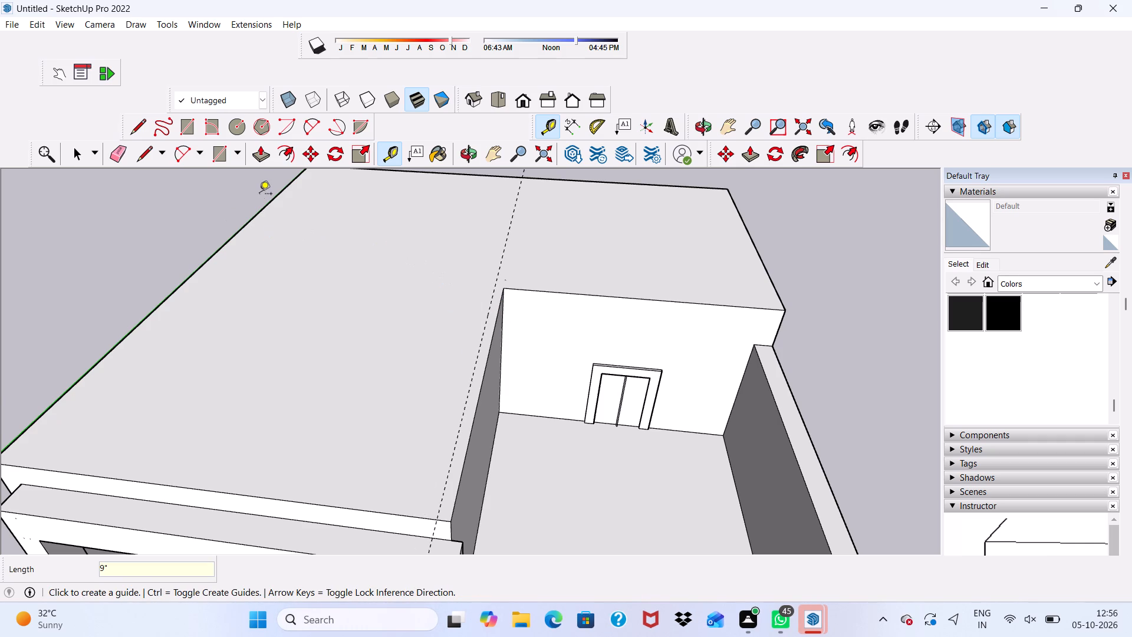
key("space")
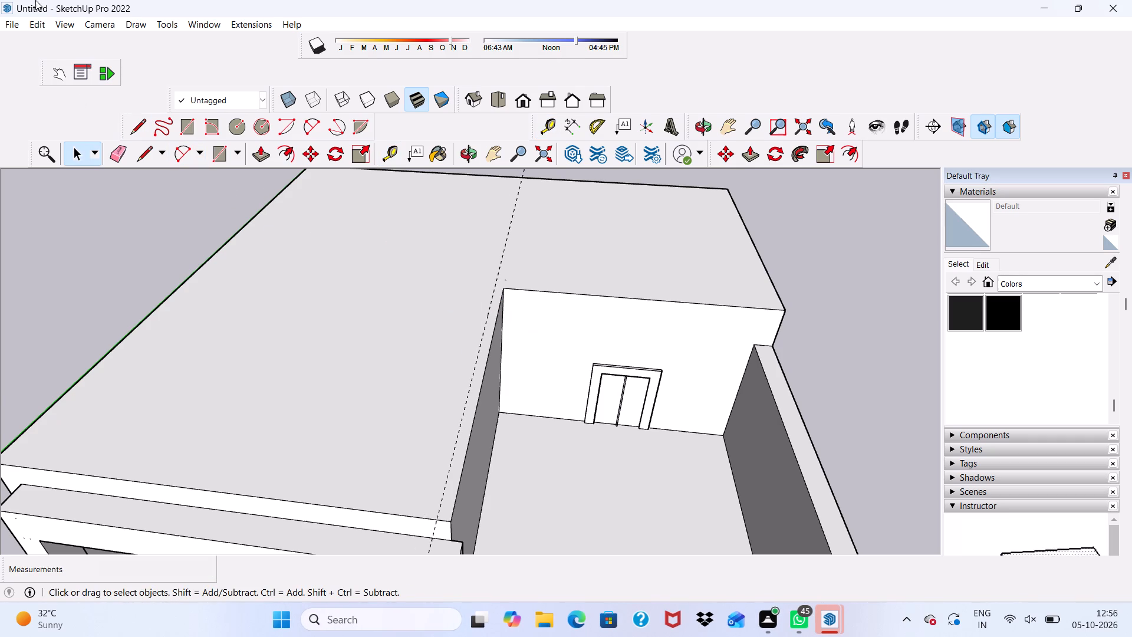
Draw an edge about 26' long on the guide line, from the front roof edge to beside the terrace's inner corner.
left_click(135, 119)
scroll(432, 304, "down", 3)
scroll(487, 284, "up", 3)
scroll(323, 511, "down", 1)
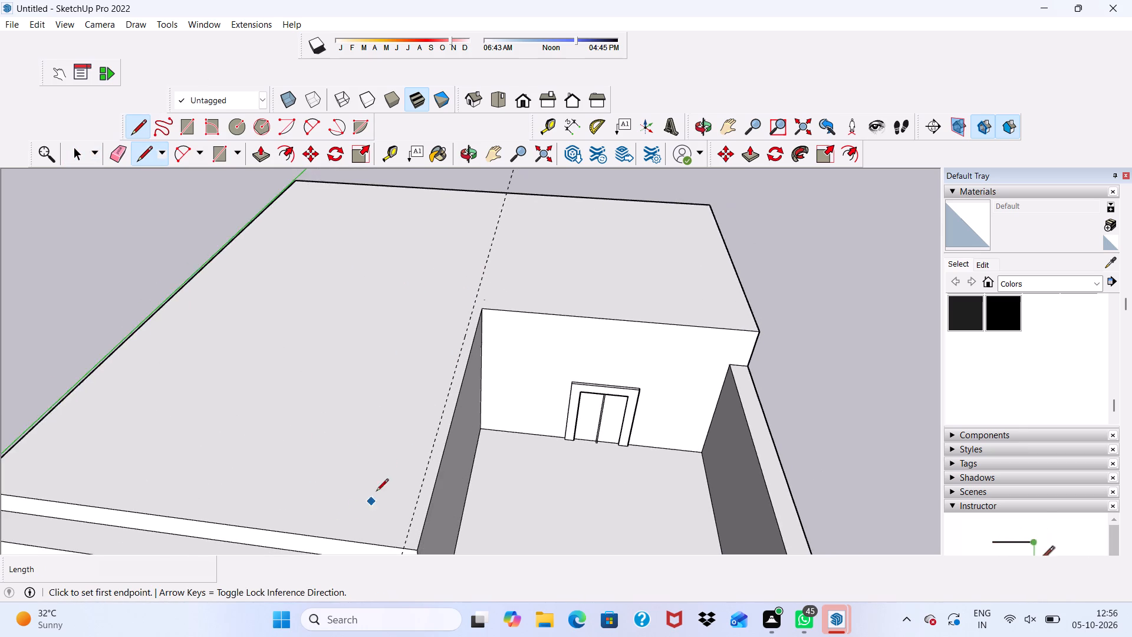
scroll(391, 452, "down", 5)
scroll(420, 521, "up", 8)
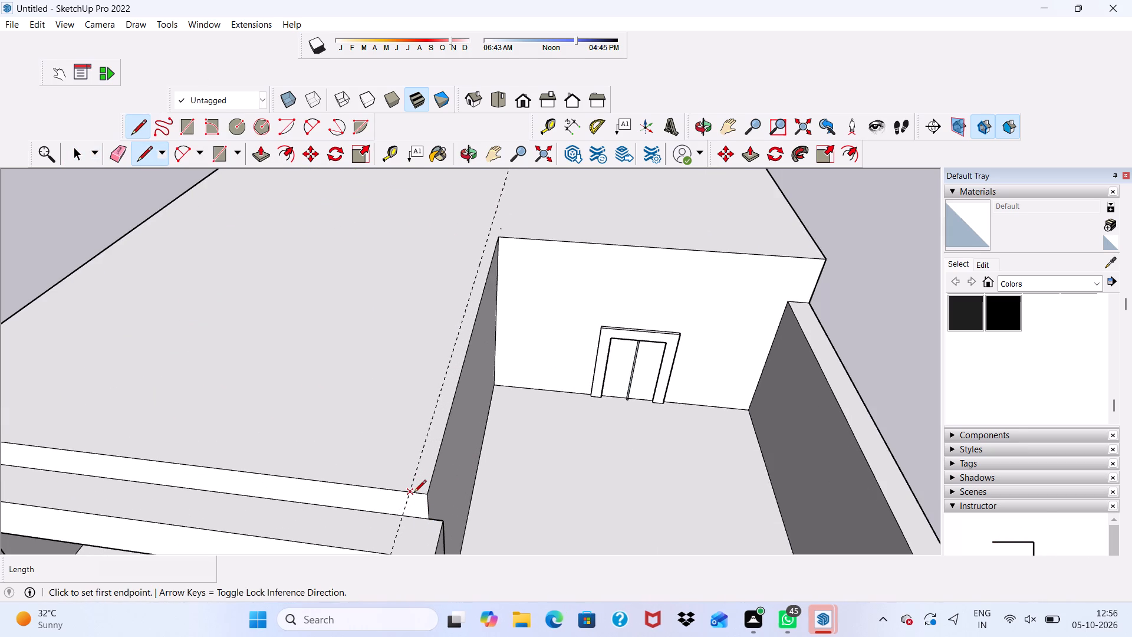
left_click(409, 495)
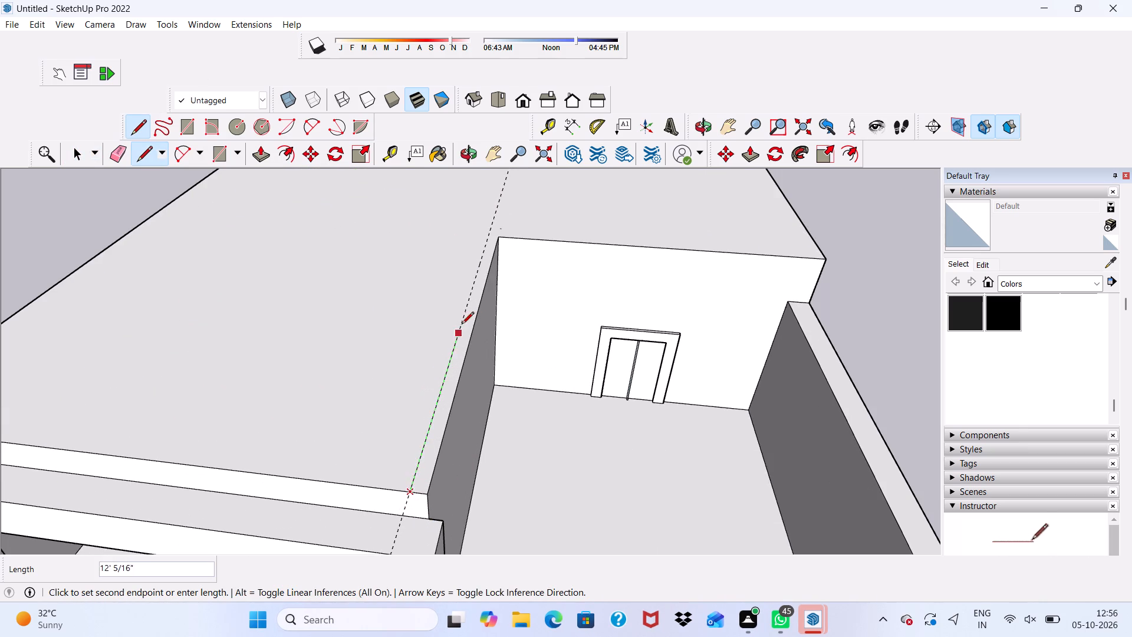
left_click(488, 231)
scroll(488, 231, "down", 5)
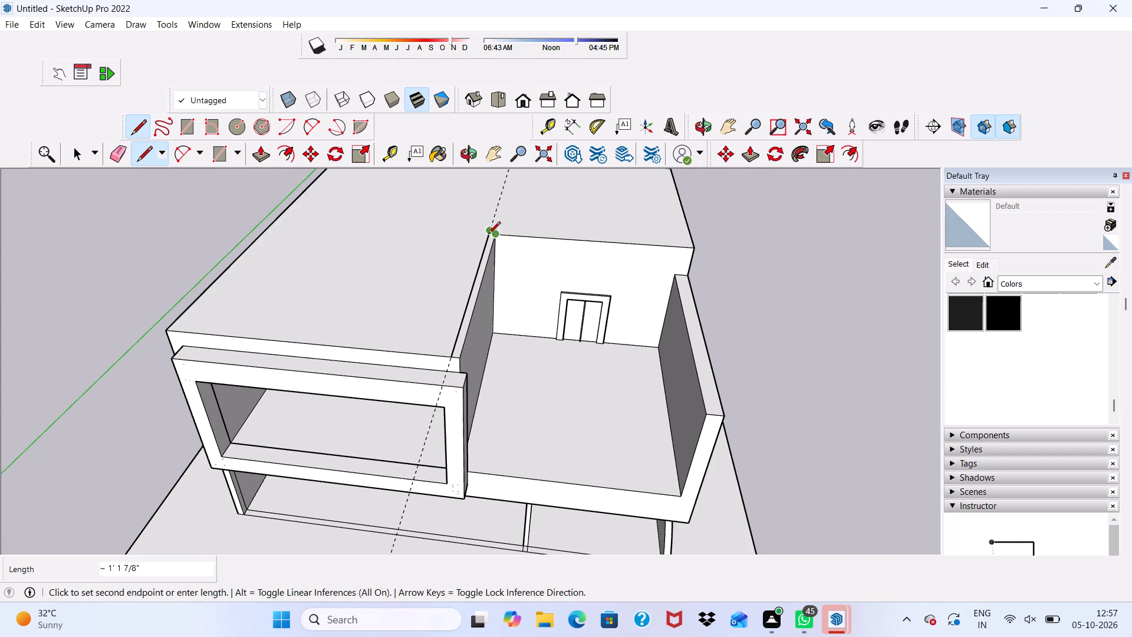
key("space")
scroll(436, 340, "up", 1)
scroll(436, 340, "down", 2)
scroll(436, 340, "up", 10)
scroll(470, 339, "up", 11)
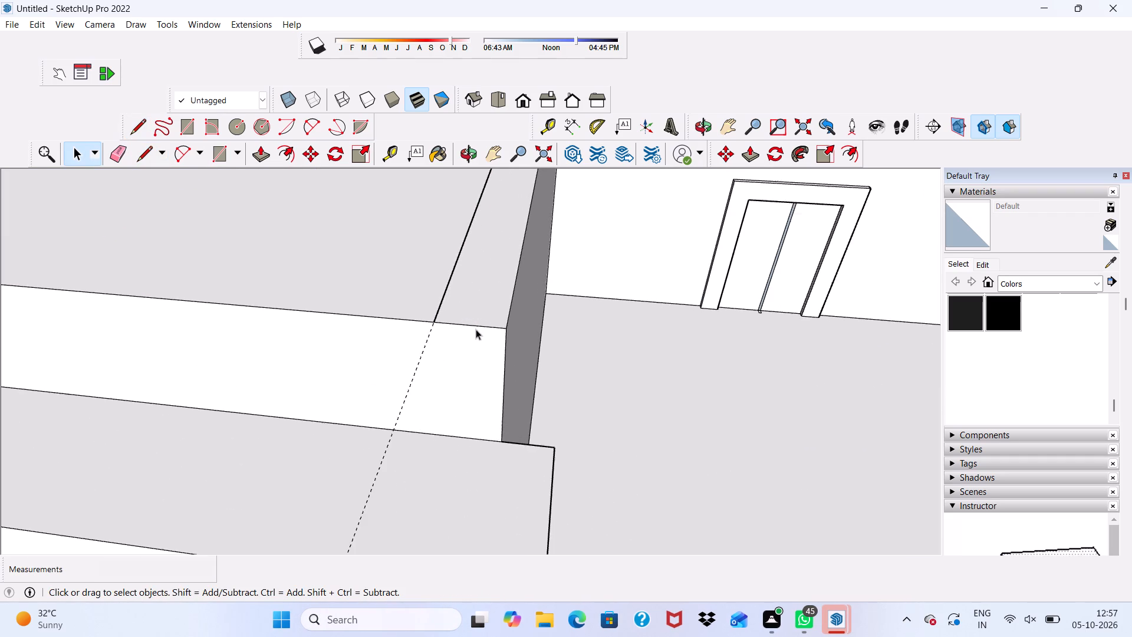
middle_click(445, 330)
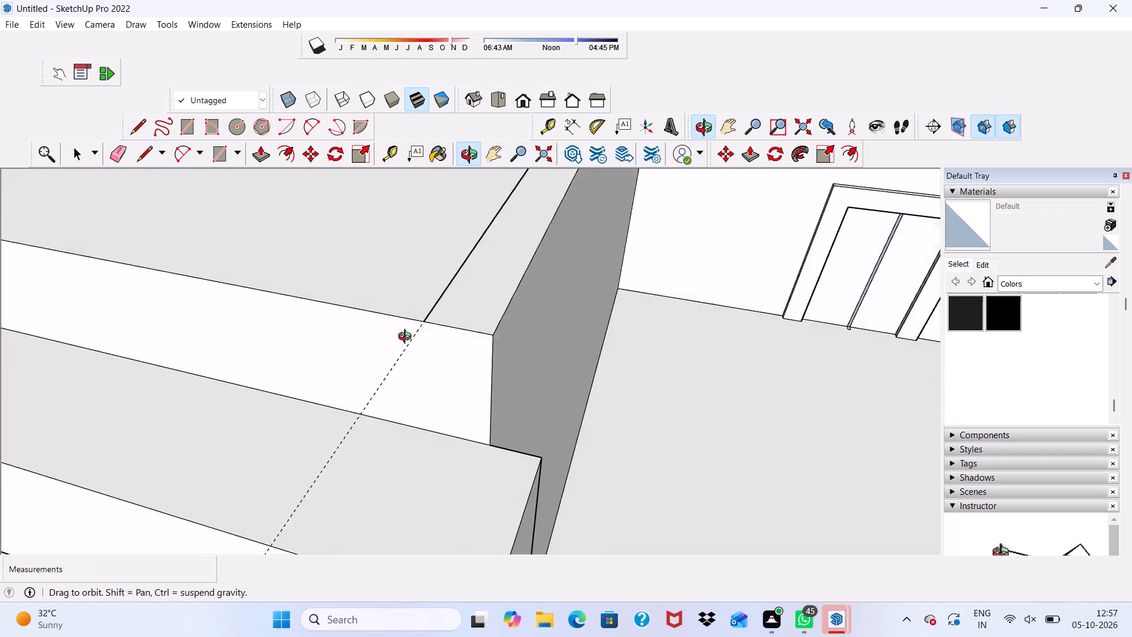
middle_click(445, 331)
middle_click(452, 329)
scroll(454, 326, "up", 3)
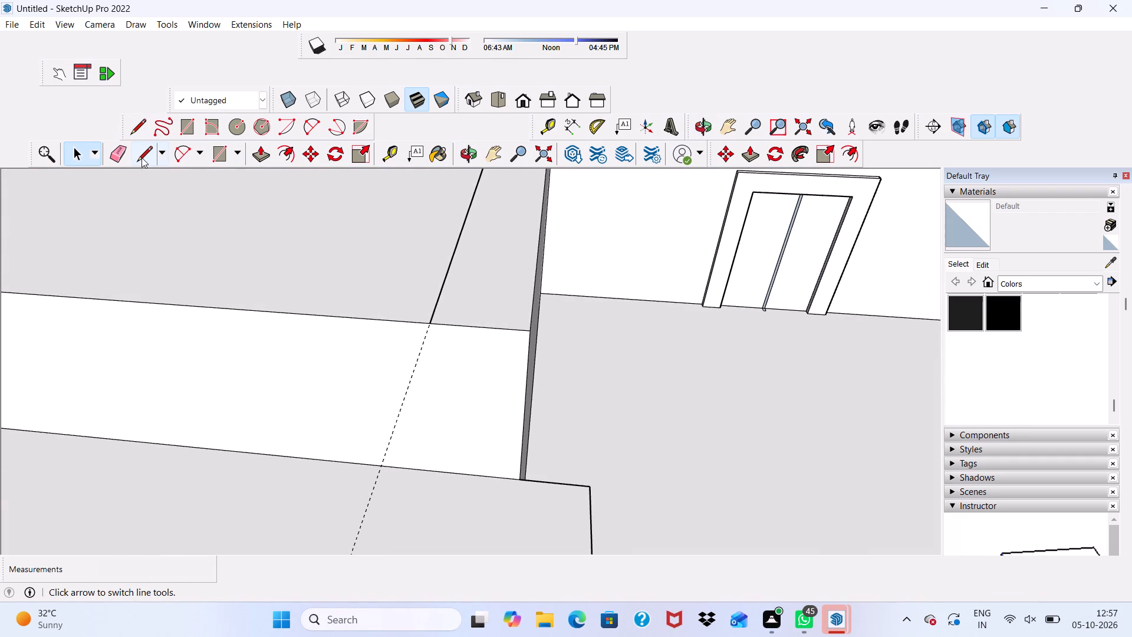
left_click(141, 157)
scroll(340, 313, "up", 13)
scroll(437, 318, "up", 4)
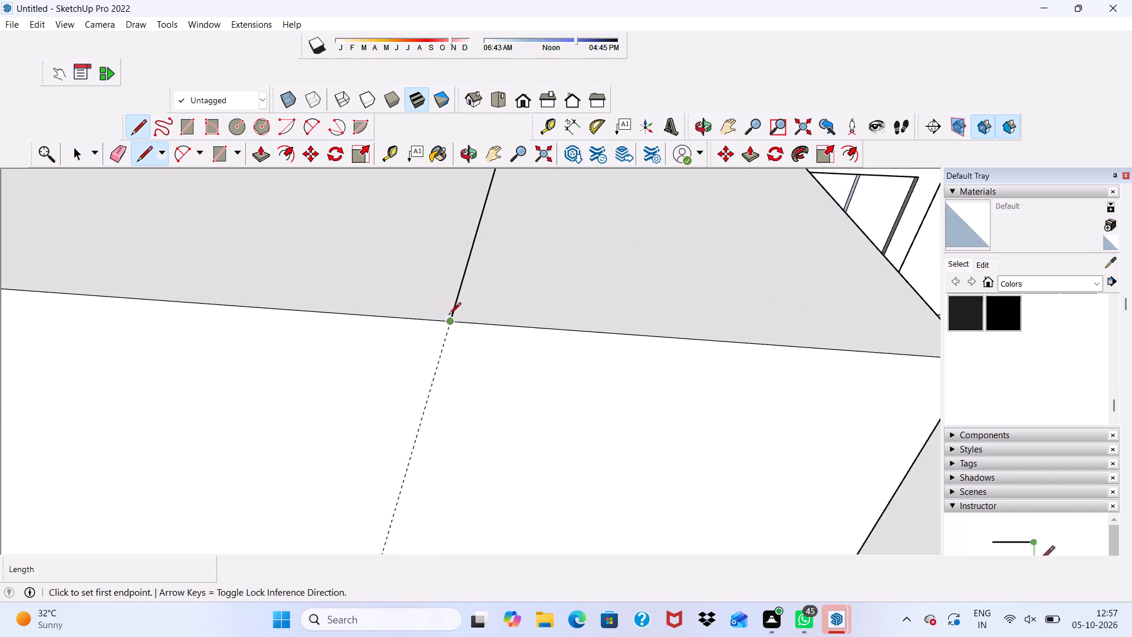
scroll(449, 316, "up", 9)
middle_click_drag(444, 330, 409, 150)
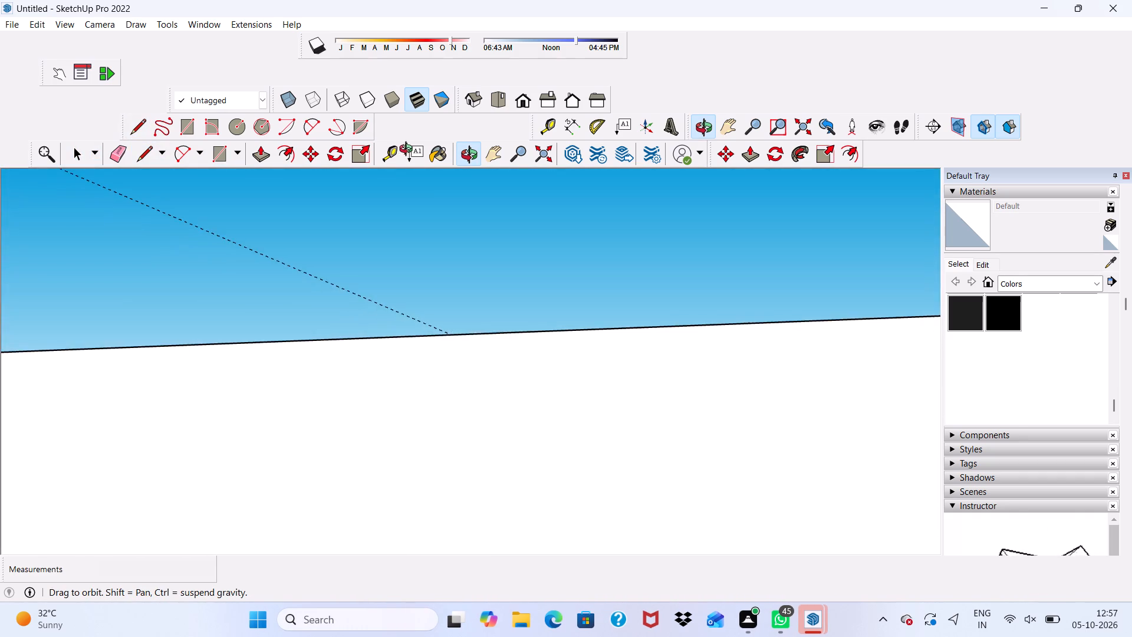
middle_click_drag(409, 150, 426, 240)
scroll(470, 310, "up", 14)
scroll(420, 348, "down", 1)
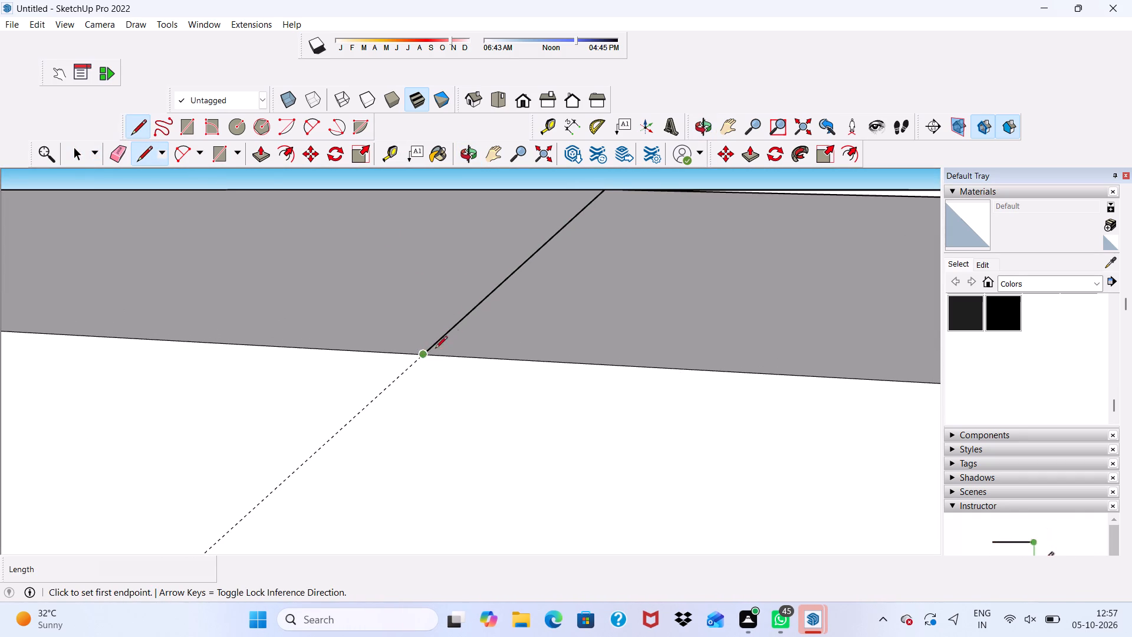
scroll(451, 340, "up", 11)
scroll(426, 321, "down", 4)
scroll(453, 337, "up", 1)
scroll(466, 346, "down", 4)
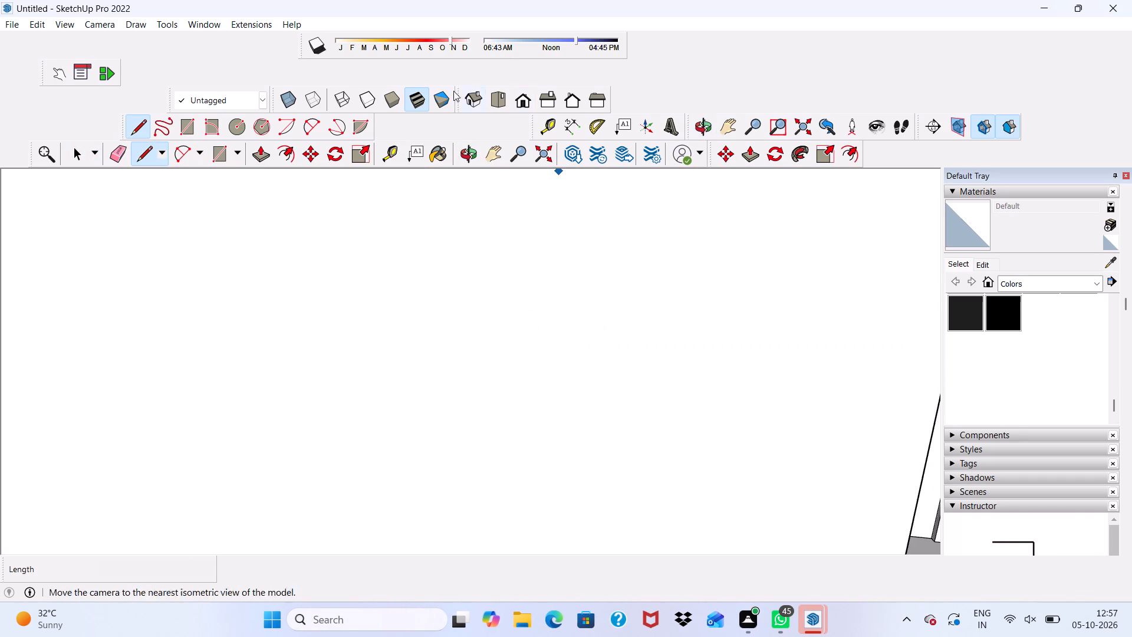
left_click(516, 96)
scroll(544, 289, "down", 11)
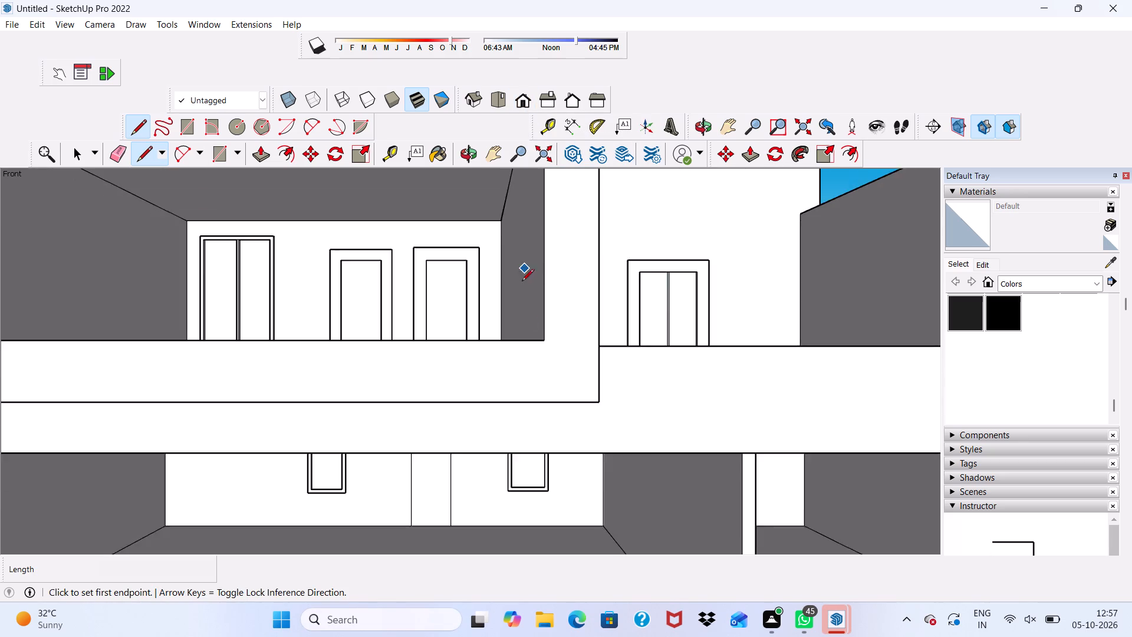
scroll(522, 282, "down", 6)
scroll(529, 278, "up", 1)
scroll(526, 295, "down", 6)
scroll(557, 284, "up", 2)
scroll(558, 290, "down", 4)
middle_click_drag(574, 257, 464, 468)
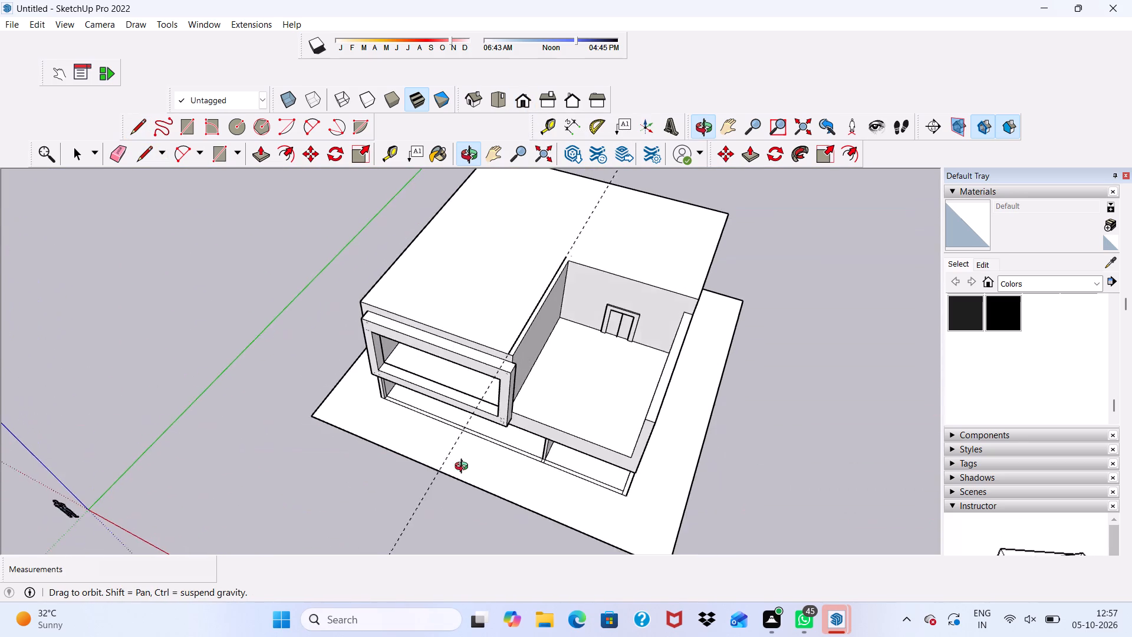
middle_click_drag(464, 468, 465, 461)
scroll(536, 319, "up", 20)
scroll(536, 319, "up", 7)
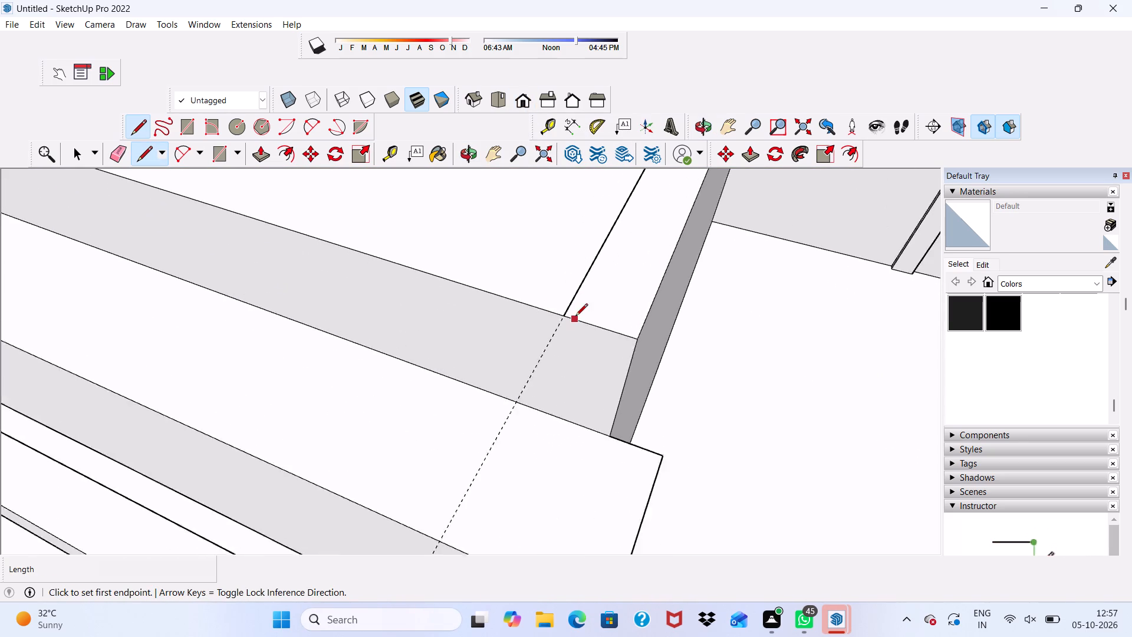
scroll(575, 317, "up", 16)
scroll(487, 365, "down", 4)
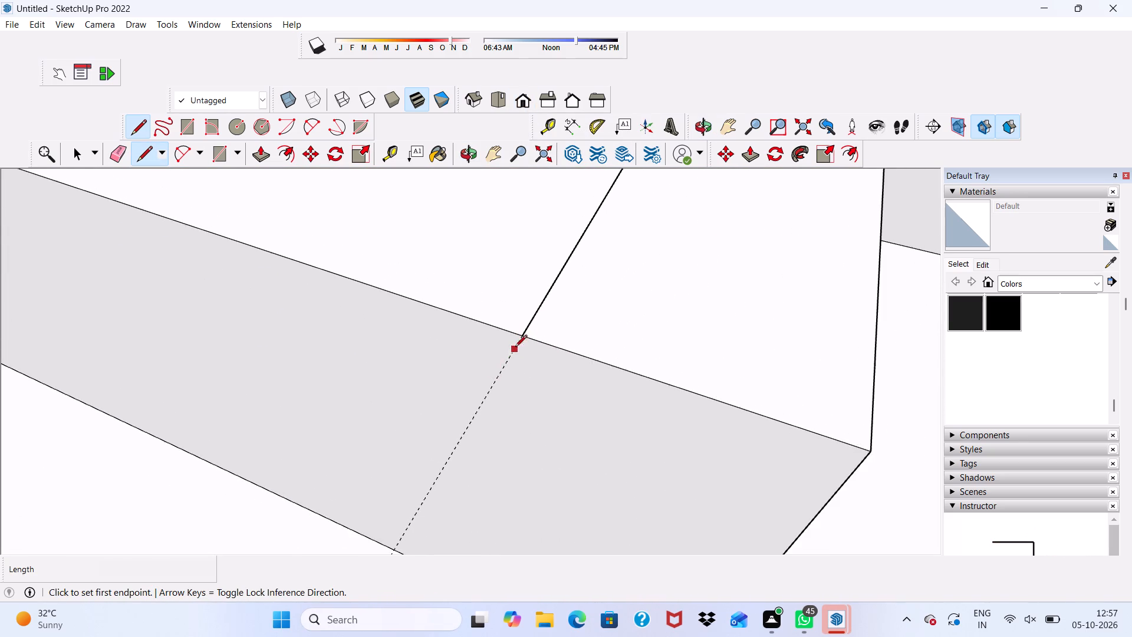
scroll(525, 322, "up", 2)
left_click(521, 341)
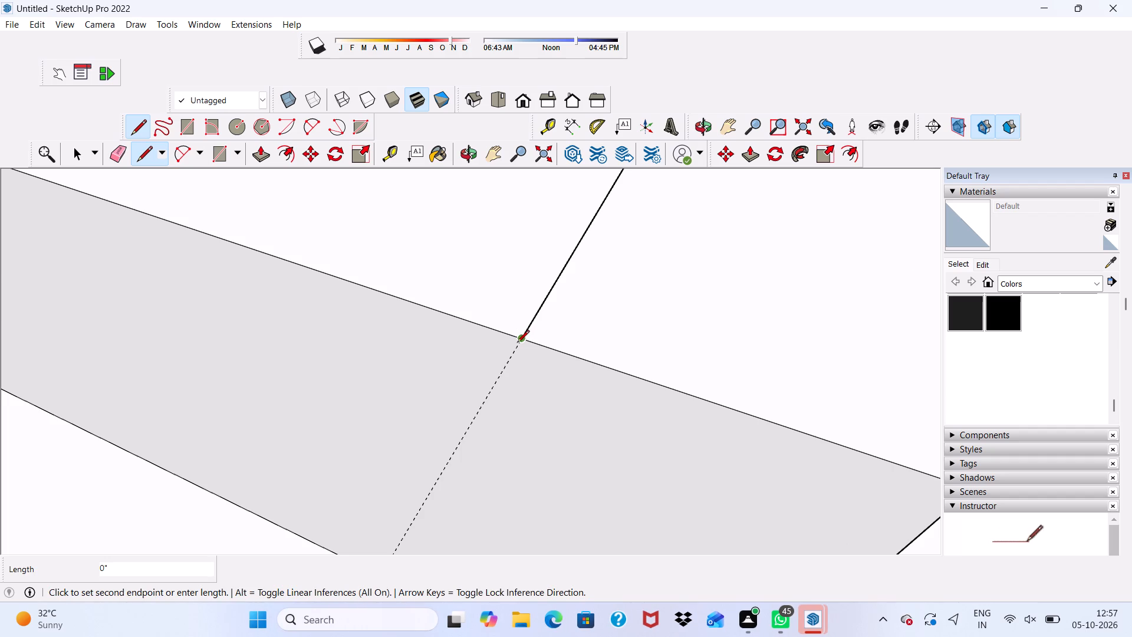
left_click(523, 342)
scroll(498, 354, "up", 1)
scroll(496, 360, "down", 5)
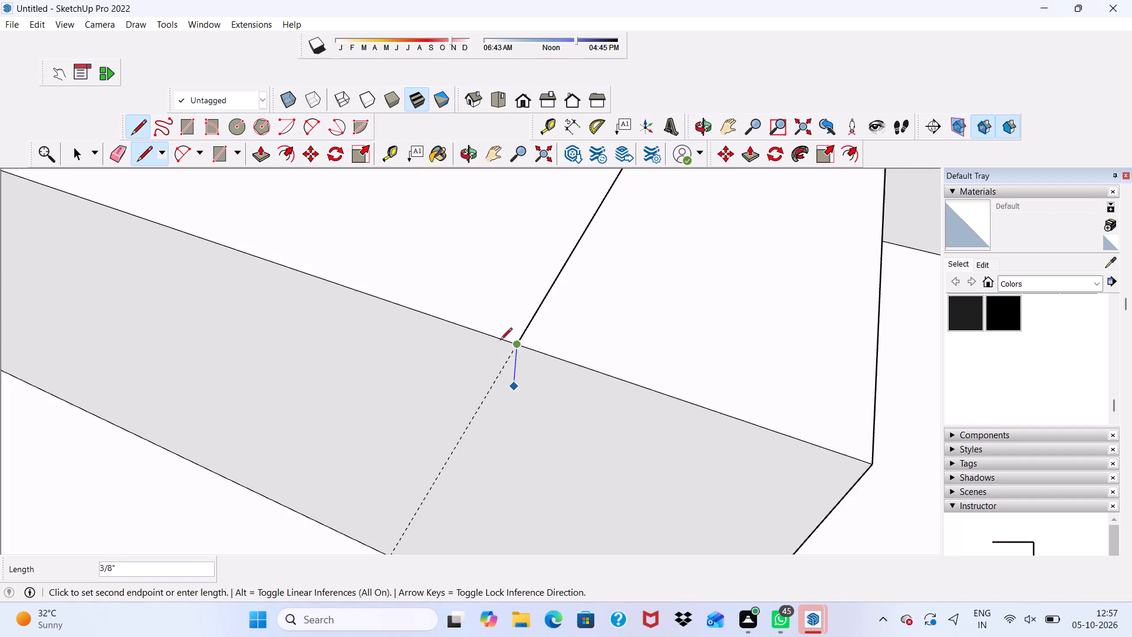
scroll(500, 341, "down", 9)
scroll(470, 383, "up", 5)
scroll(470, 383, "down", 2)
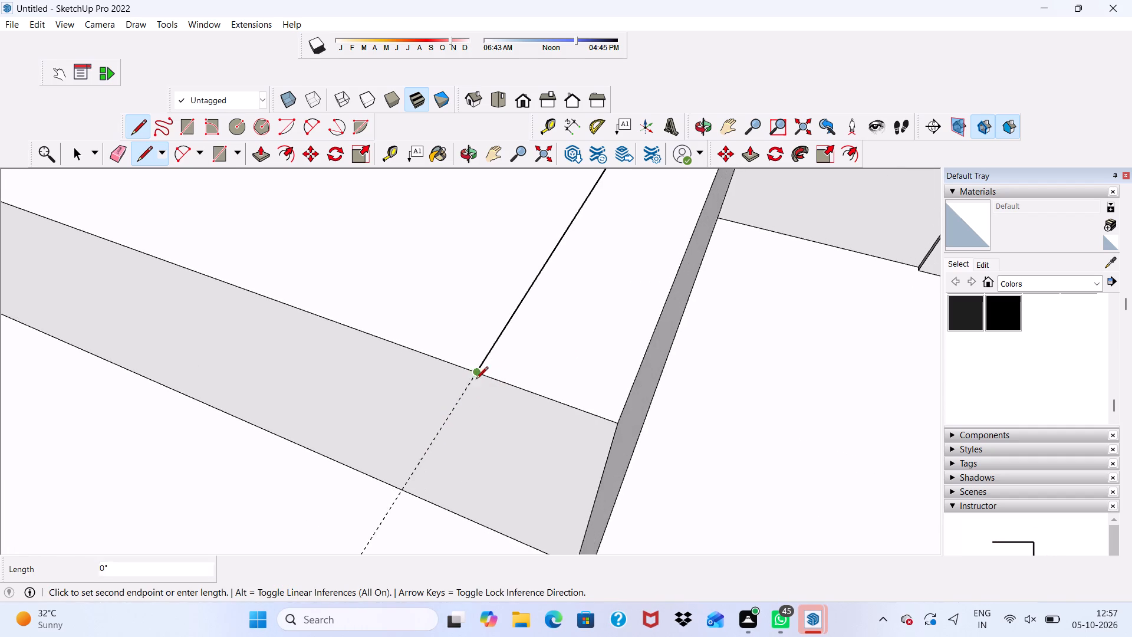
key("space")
Draw a 9" edge from the terrace's inner roof corner across to the line on the guide, closing the strip.
scroll(475, 379, "down", 3)
scroll(477, 378, "up", 1)
scroll(481, 376, "down", 15)
scroll(509, 355, "up", 1)
scroll(508, 371, "down", 9)
scroll(615, 343, "up", 1)
scroll(617, 250, "down", 10)
scroll(650, 173, "up", 9)
scroll(593, 222, "up", 5)
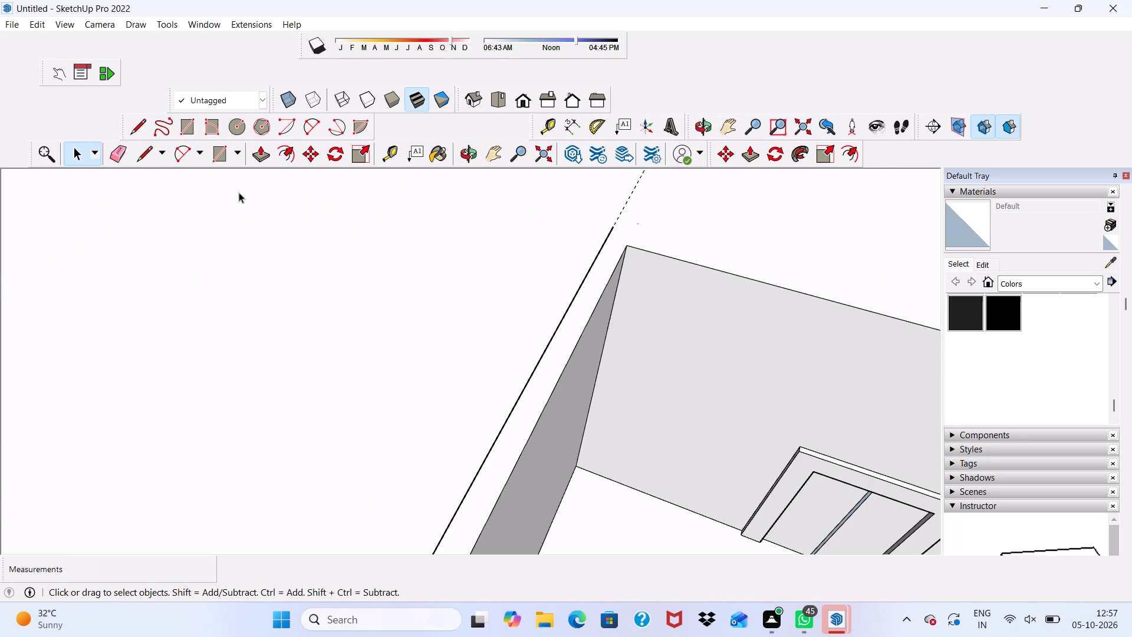
left_click(145, 149)
scroll(302, 116, "up", 2)
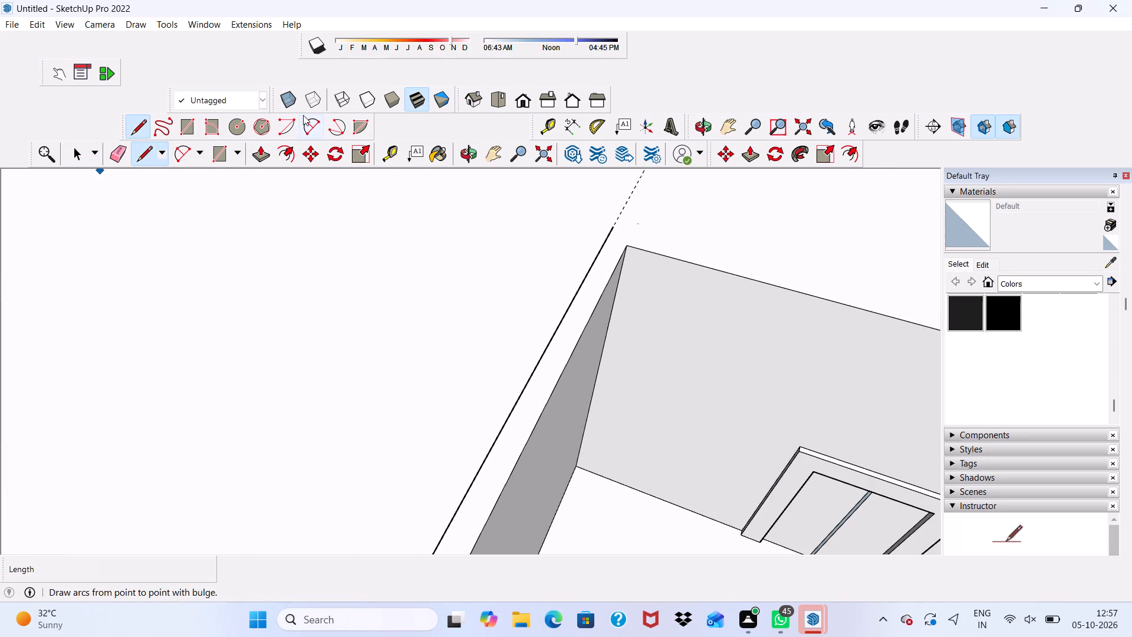
scroll(303, 115, "up", 2)
scroll(495, 67, "down", 4)
scroll(607, 232, "up", 1)
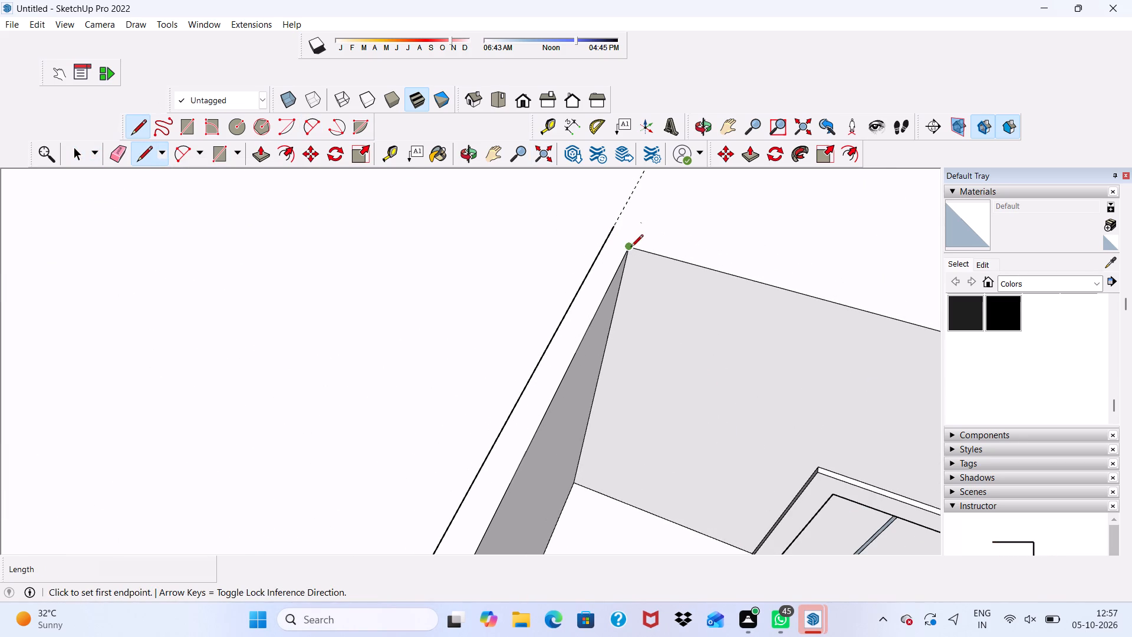
left_click(630, 248)
left_click(603, 243)
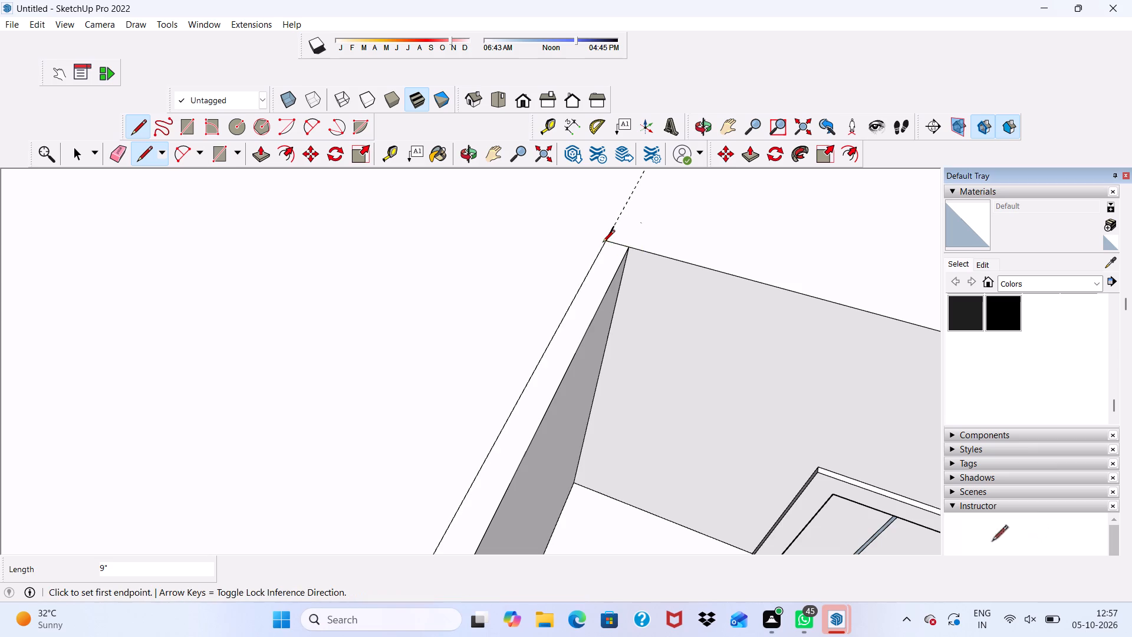
scroll(614, 229, "down", 2)
scroll(616, 229, "up", 1)
scroll(618, 233, "down", 2)
key("space")
key("space")
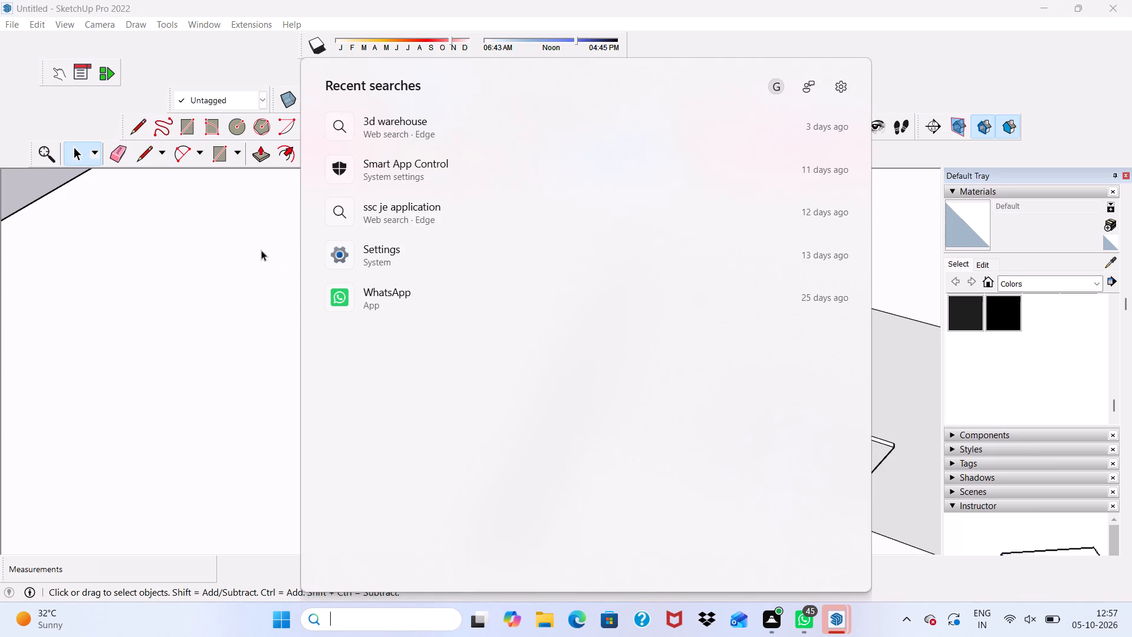
left_click(261, 250)
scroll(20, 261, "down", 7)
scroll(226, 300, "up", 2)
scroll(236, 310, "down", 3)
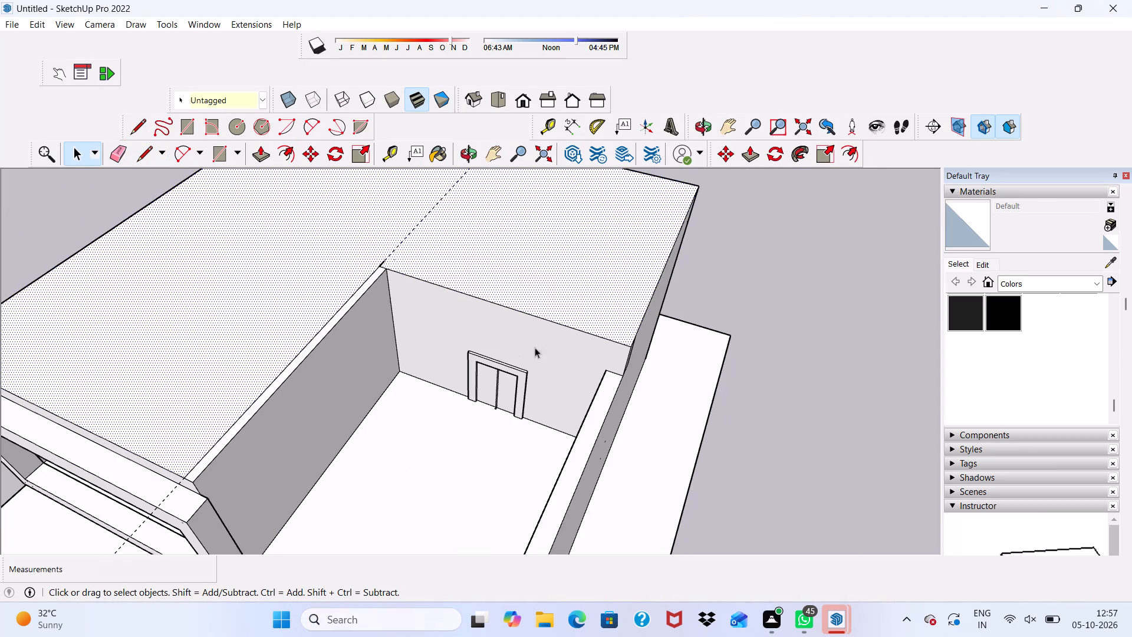
Erase the roof guide line and the short stray edge extending past the strip's inner corner.
left_click(742, 265)
scroll(359, 297, "up", 1)
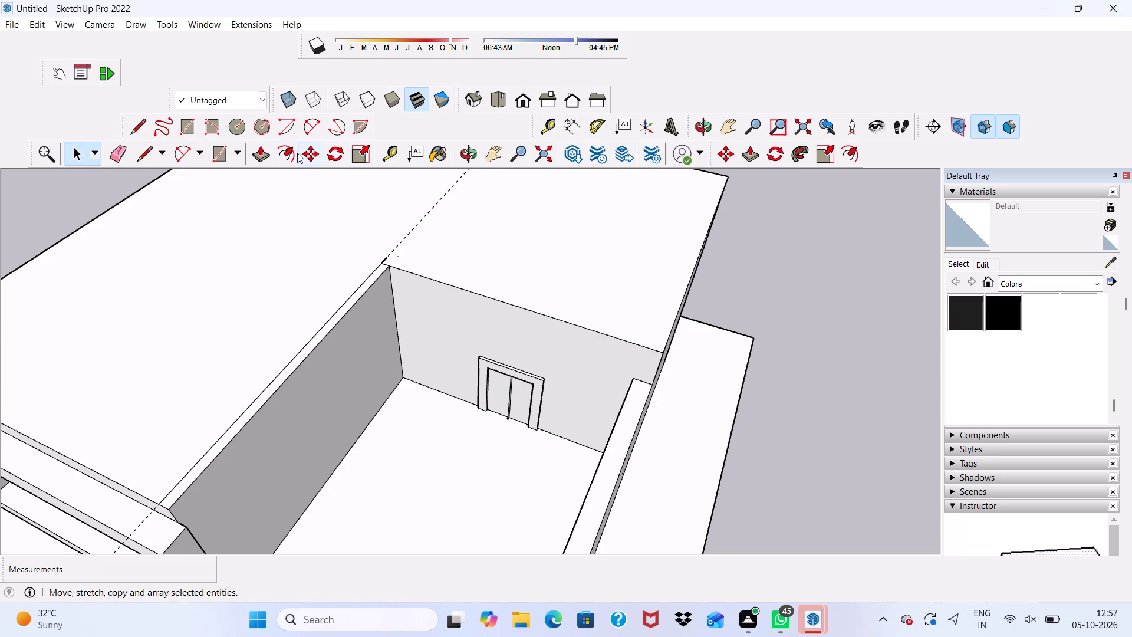
left_click(117, 157)
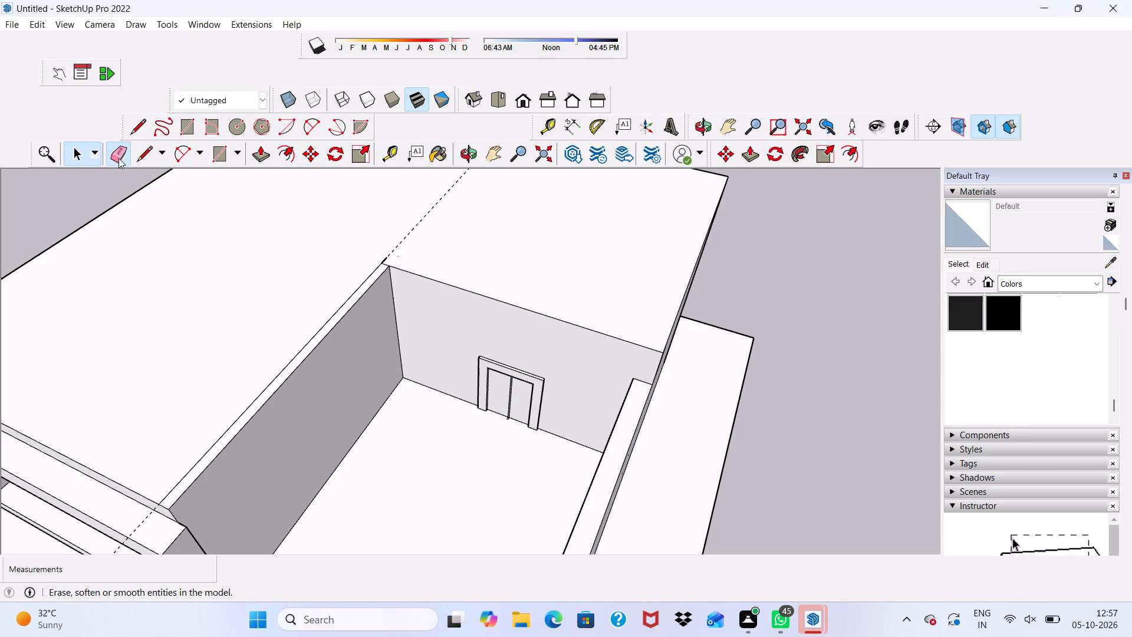
left_click_drag(415, 220, 422, 232)
scroll(369, 269, "up", 6)
scroll(389, 266, "down", 1)
scroll(389, 266, "up", 4)
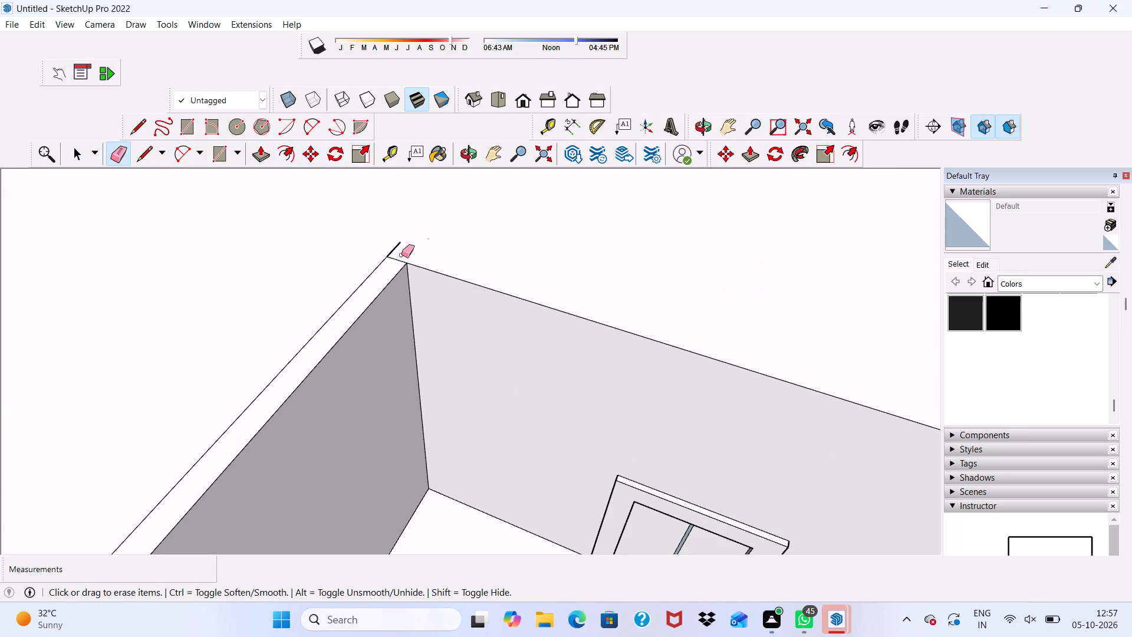
left_click_drag(394, 246, 400, 255)
scroll(399, 236, "down", 14)
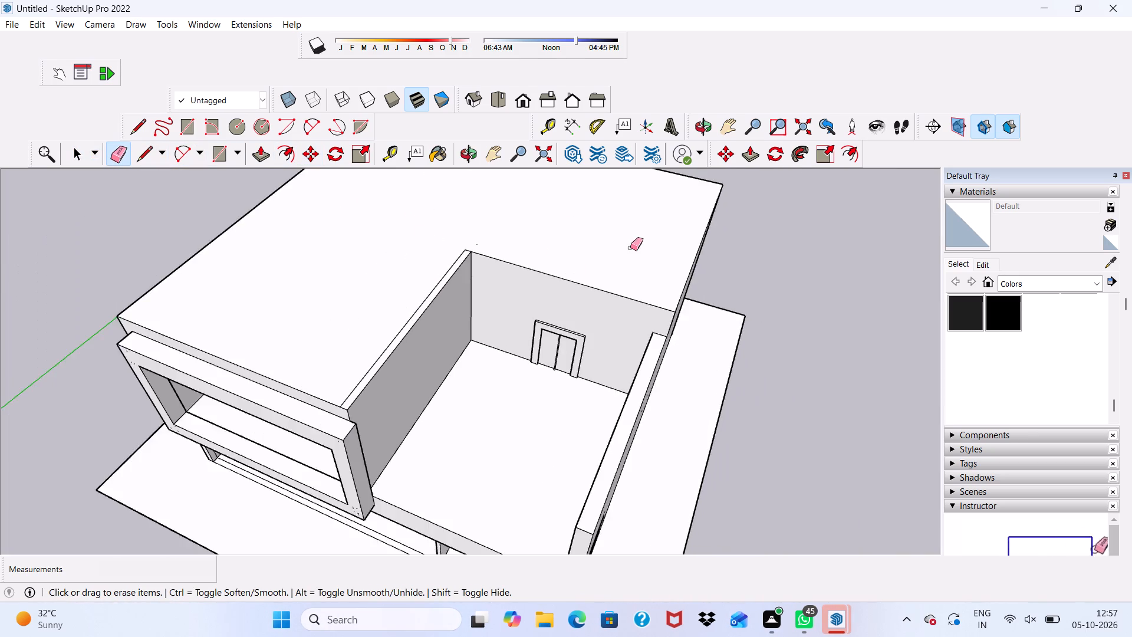
Erase the small stray marks at the upper corner of the projecting front frame beside the terrace.
scroll(619, 244, "up", 1)
scroll(603, 263, "down", 4)
scroll(400, 376, "up", 4)
scroll(348, 461, "up", 3)
scroll(348, 458, "down", 2)
middle_click_drag(348, 458, 370, 408)
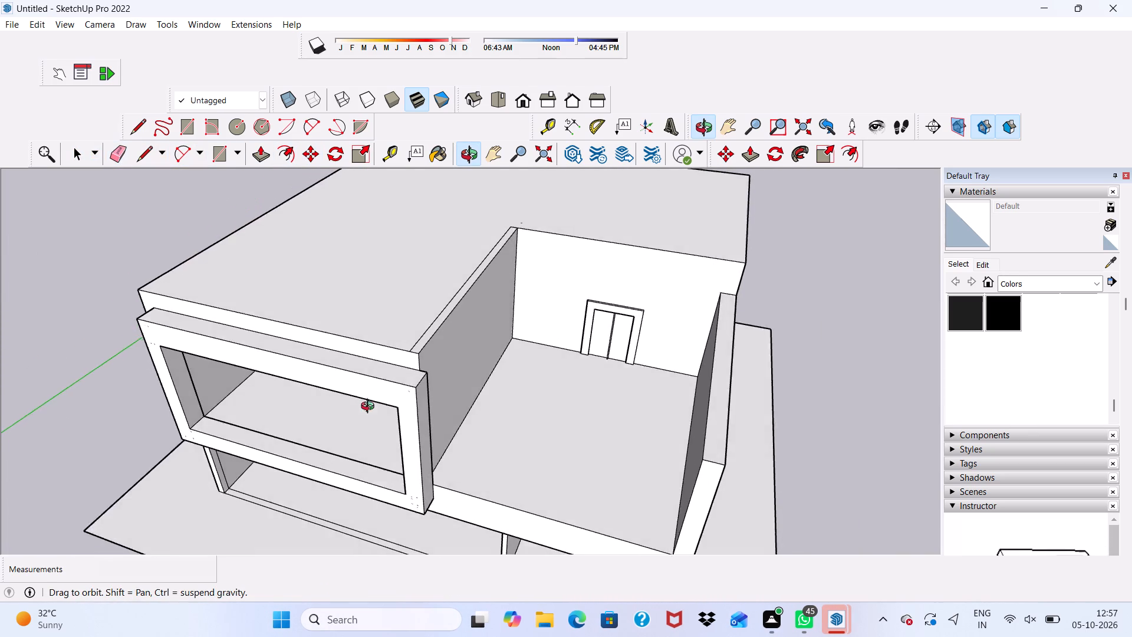
middle_click_drag(370, 408, 374, 405)
scroll(438, 369, "up", 8)
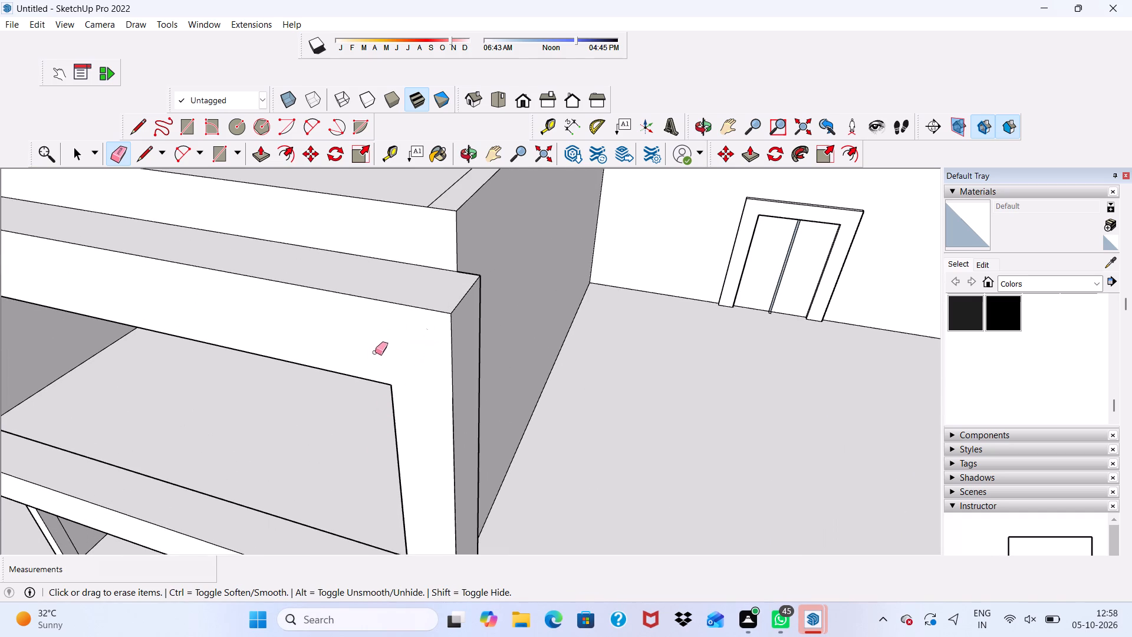
left_click_drag(425, 326, 432, 352)
scroll(394, 374, "down", 6)
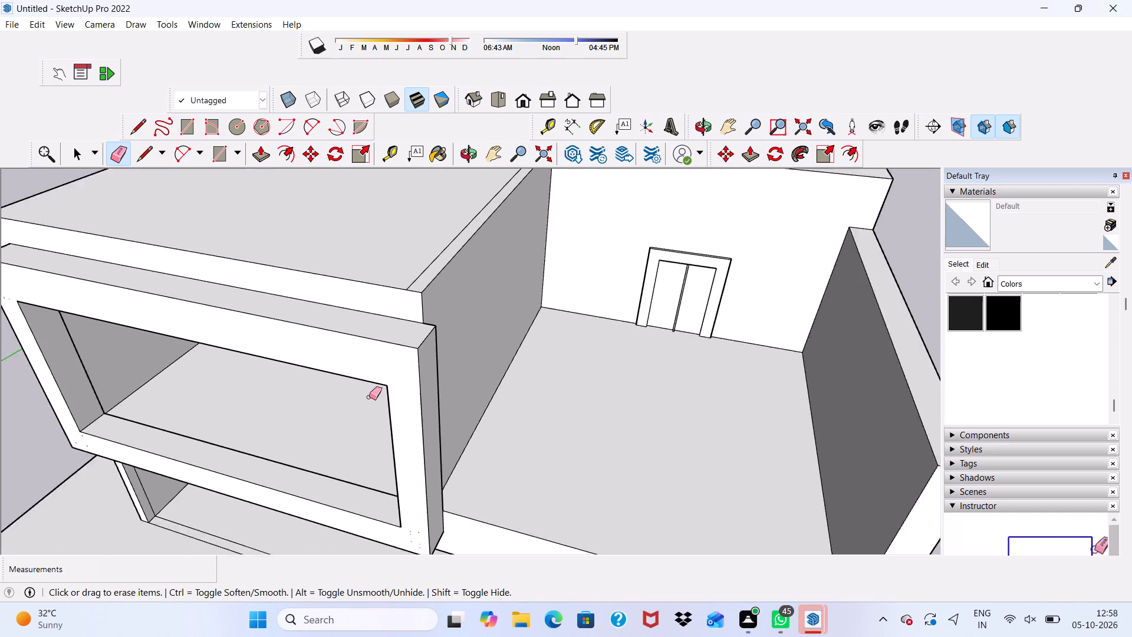
scroll(369, 397, "down", 3)
scroll(360, 408, "up", 1)
scroll(360, 414, "down", 7)
key("space")
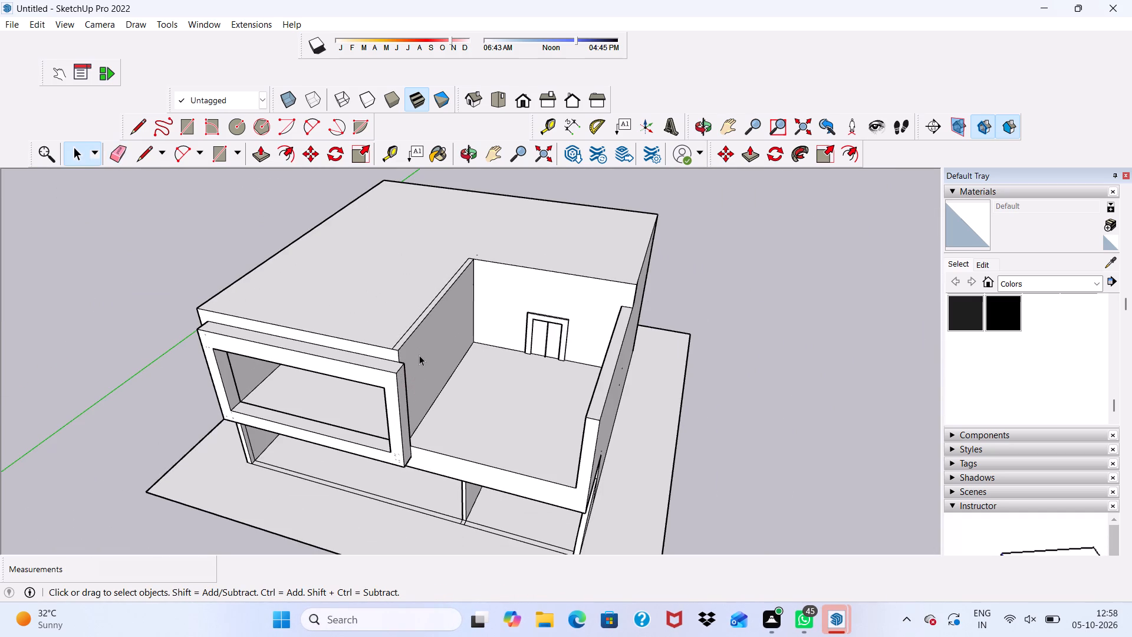
Push/Pull the narrow roof strip along the terrace edge upward by 4'.
scroll(410, 334, "up", 1)
scroll(410, 334, "down", 1)
scroll(410, 334, "up", 6)
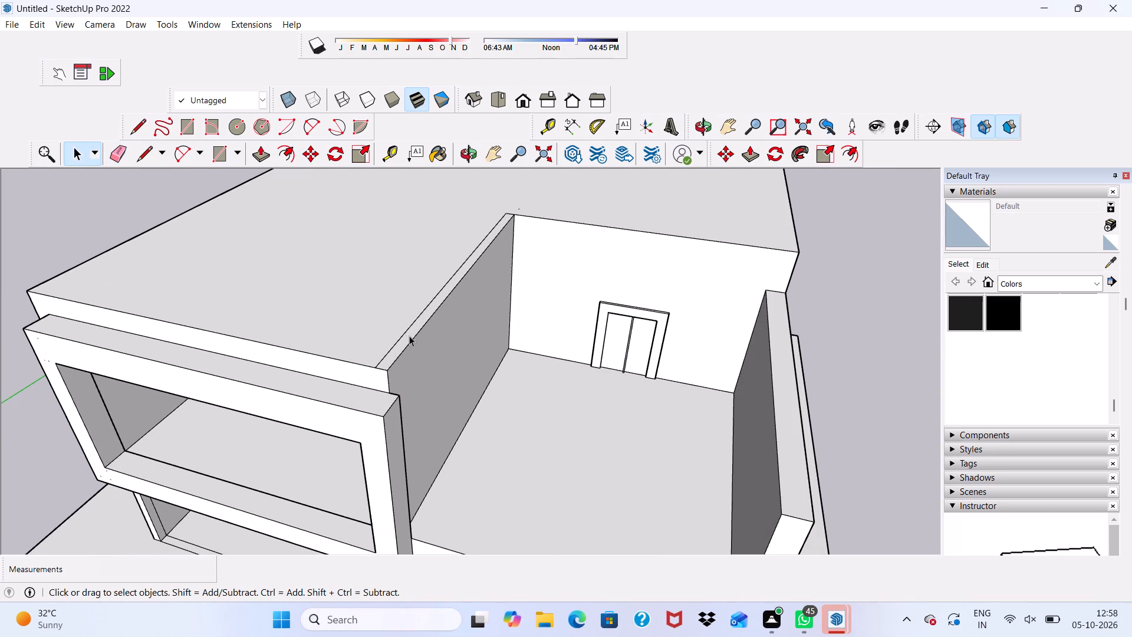
left_click(409, 331)
left_click_drag(403, 336, 403, 342)
left_click(403, 344)
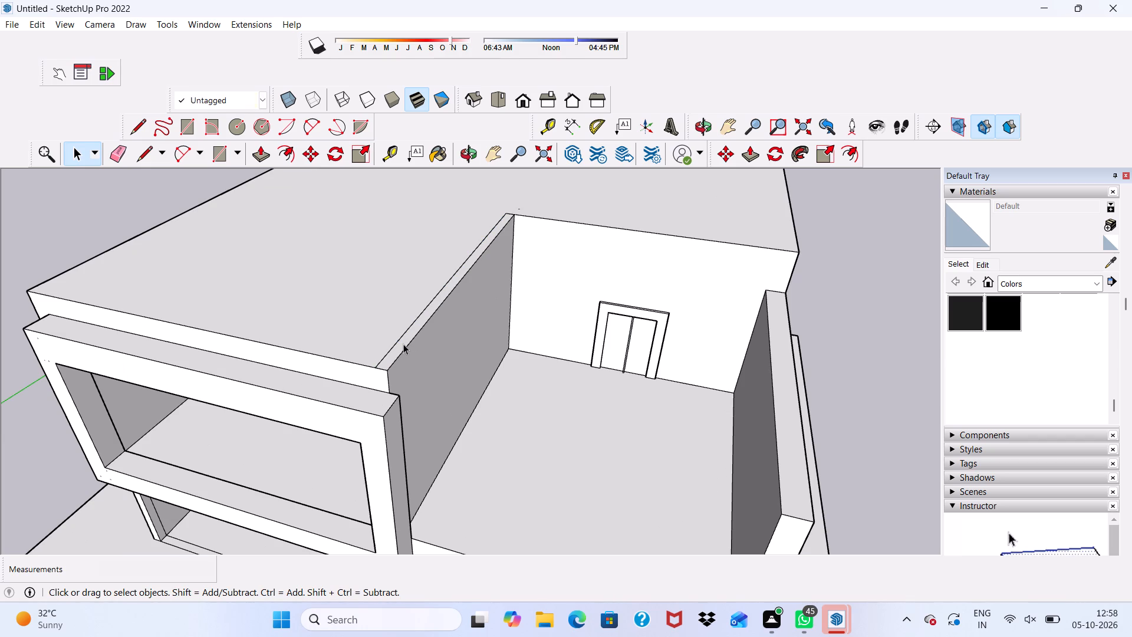
scroll(168, 58, "down", 1)
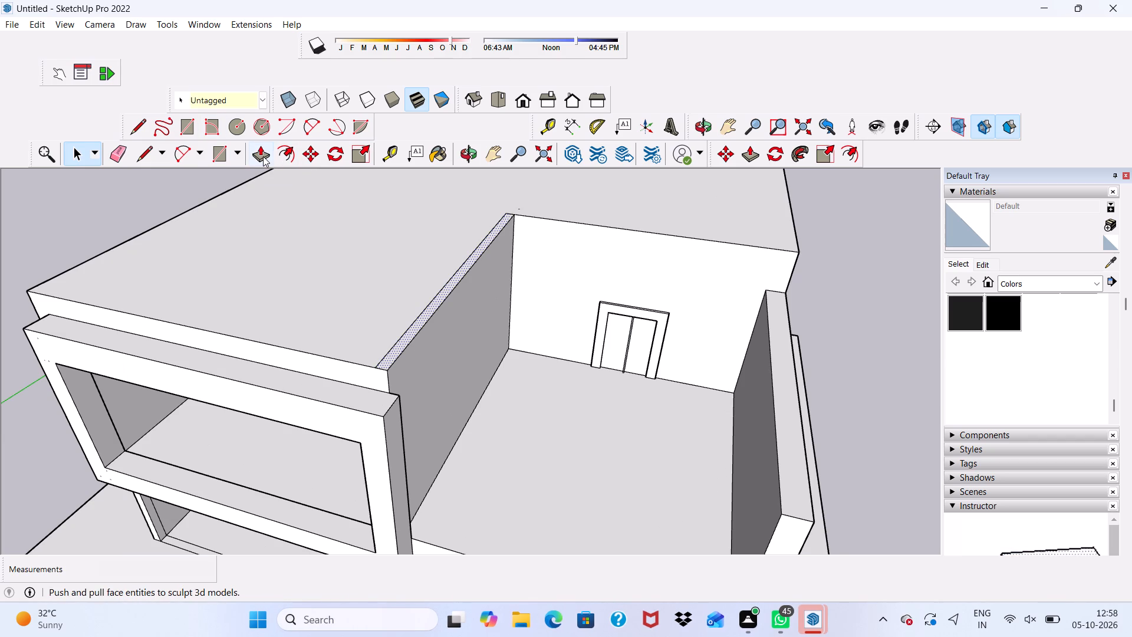
left_click(262, 156)
scroll(416, 297, "up", 5)
left_click(420, 322)
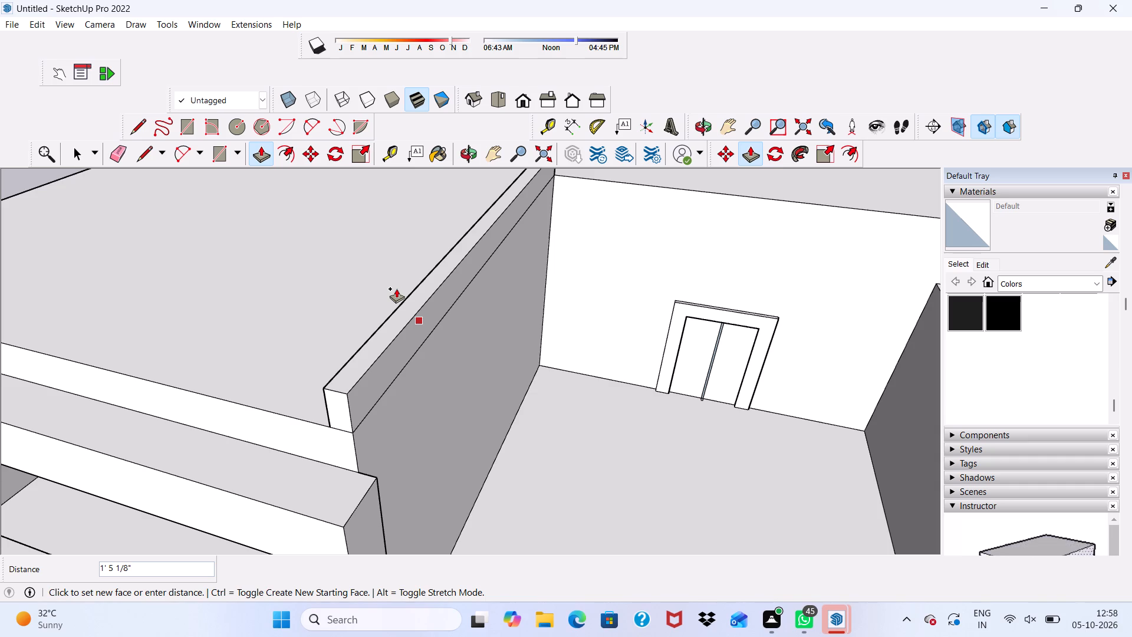
type("4'")
key("Return")
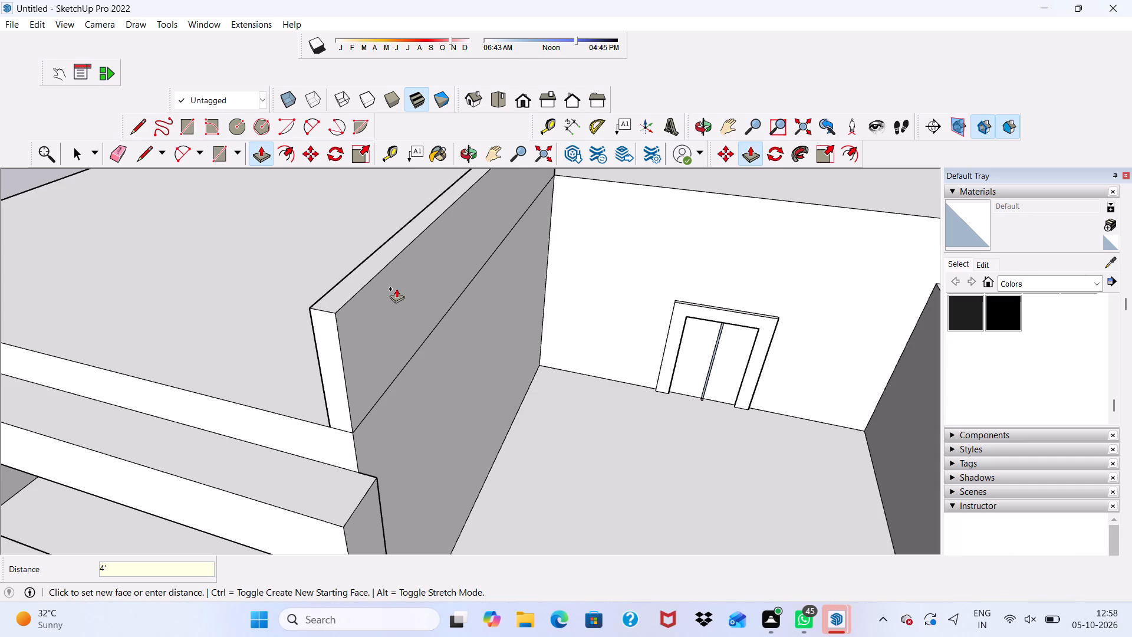
Erase the horizontal seam edge on the terrace side between the raised strip and the wall below.
scroll(357, 264, "down", 6)
middle_click_drag(423, 413, 486, 318)
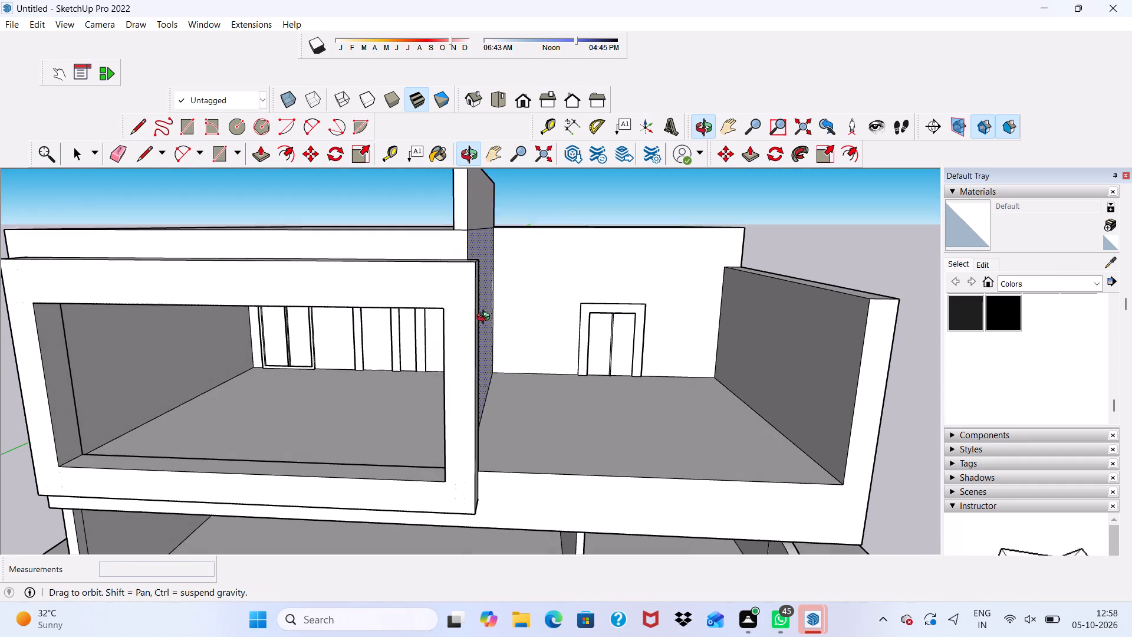
middle_click_drag(486, 318, 485, 318)
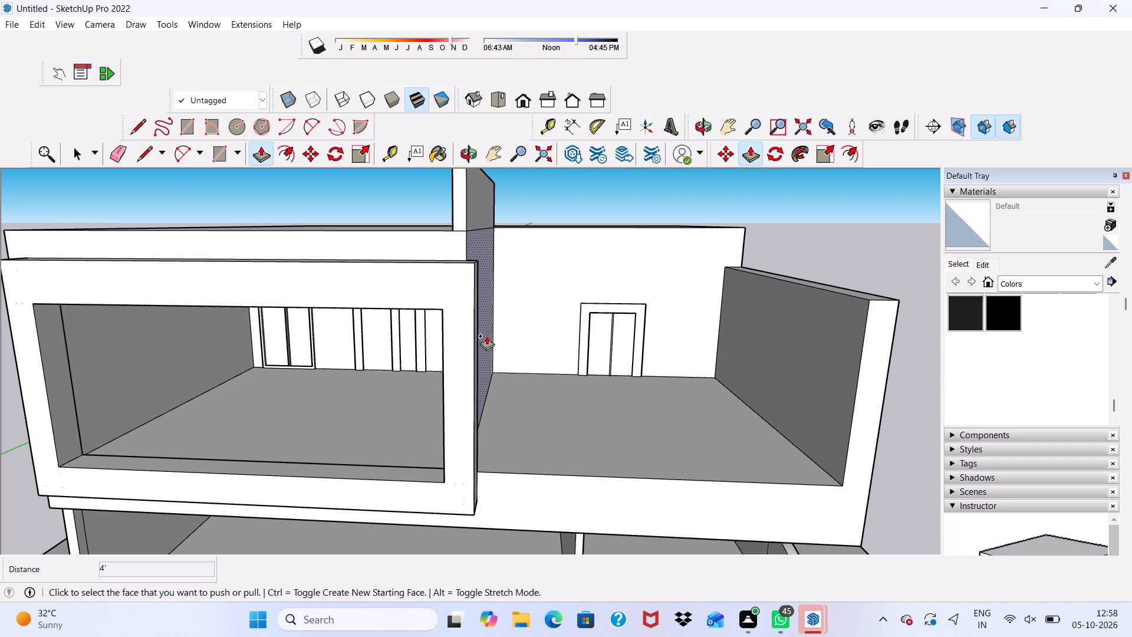
key("space")
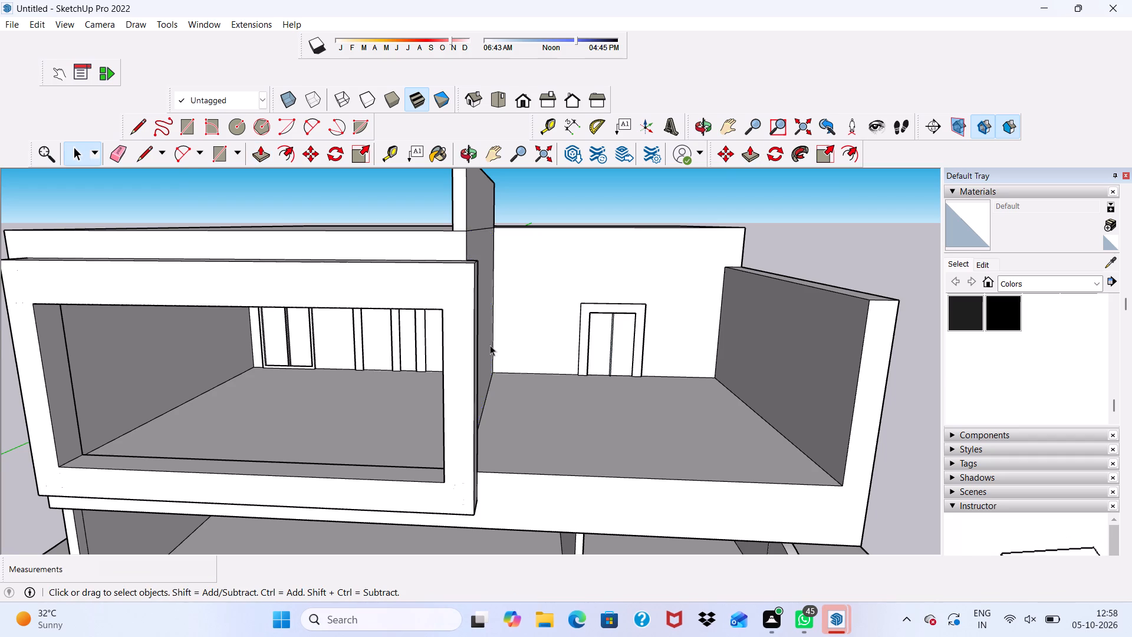
scroll(490, 345, "down", 6)
middle_click_drag(471, 271, 610, 319)
scroll(486, 320, "up", 3)
scroll(568, 316, "down", 1)
middle_click_drag(568, 316, 300, 333)
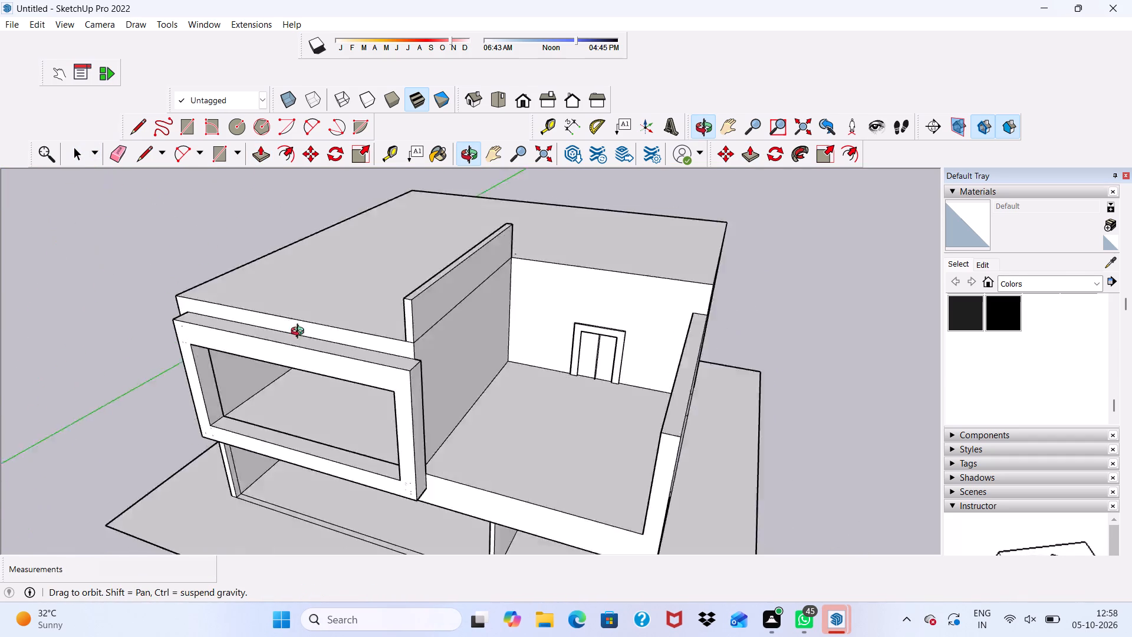
middle_click_drag(300, 333, 86, 331)
scroll(107, 258, "up", 1)
left_click(112, 151)
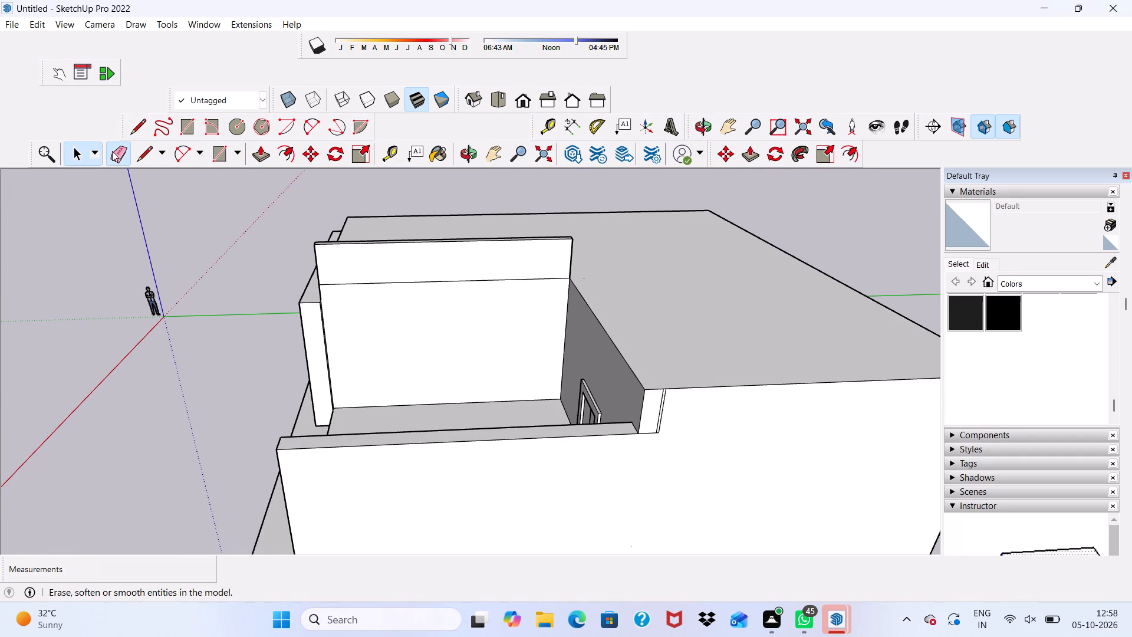
left_click_drag(350, 269, 356, 288)
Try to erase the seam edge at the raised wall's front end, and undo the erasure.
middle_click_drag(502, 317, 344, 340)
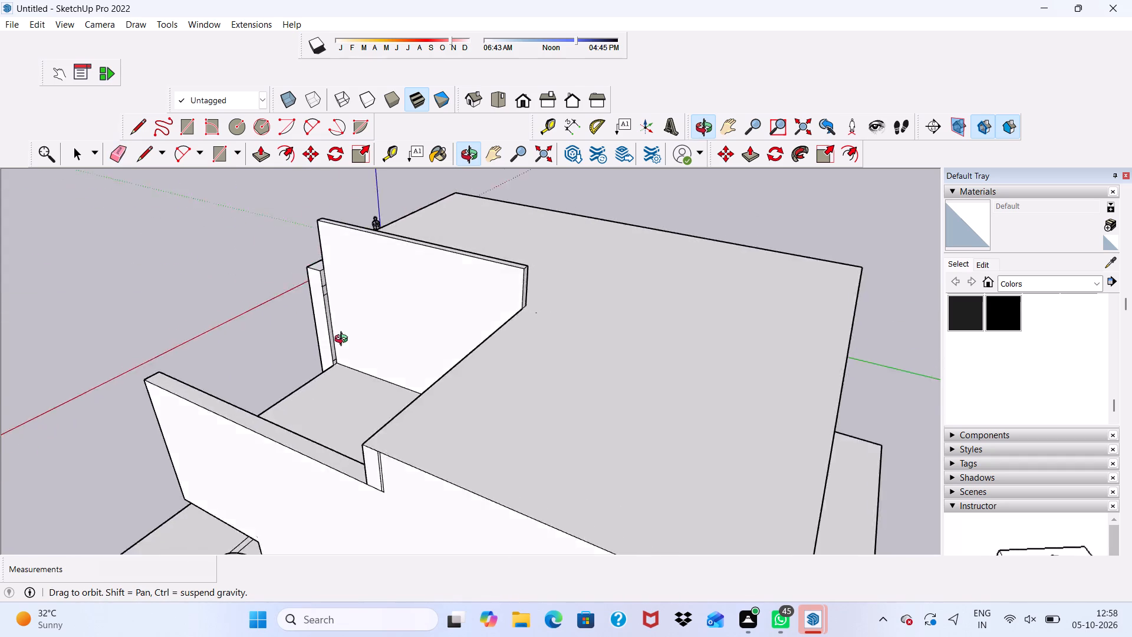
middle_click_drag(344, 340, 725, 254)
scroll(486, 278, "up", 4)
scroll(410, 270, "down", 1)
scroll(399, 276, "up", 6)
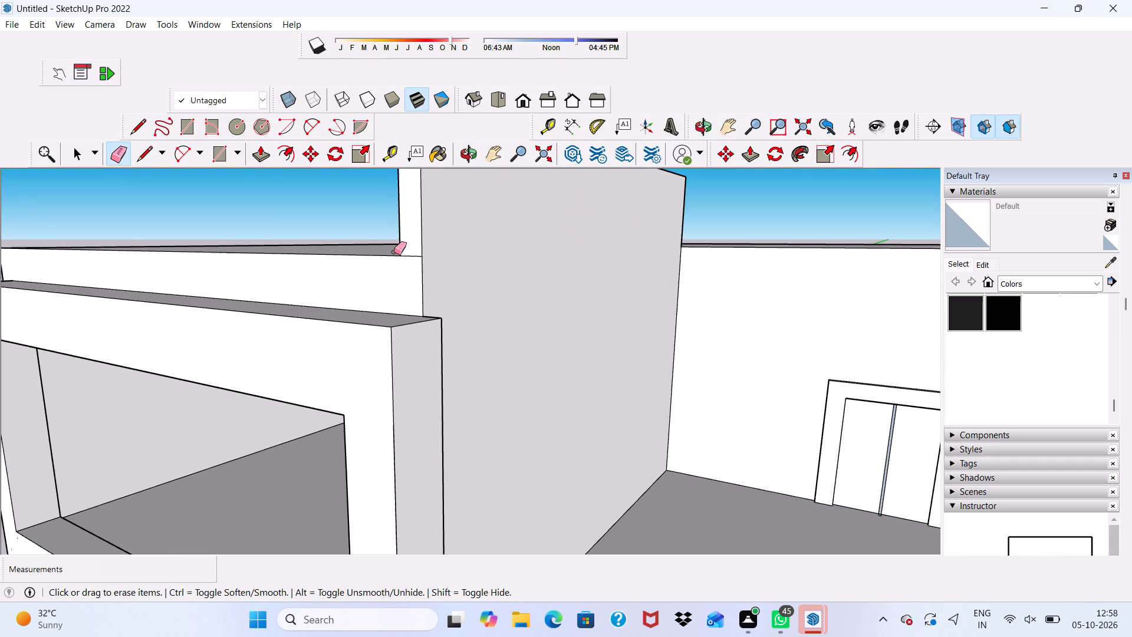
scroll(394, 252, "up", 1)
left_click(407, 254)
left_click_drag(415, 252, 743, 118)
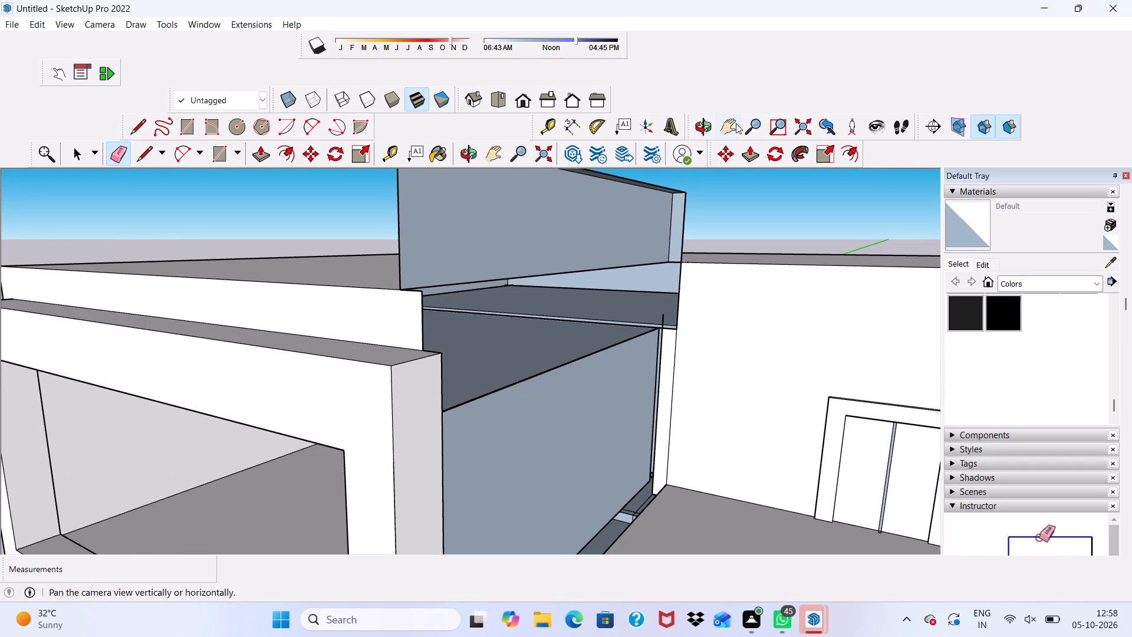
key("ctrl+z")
Erase the short seam edge at the base of the raised wall's front end.
scroll(772, 139, "up", 6)
scroll(467, 164, "down", 5)
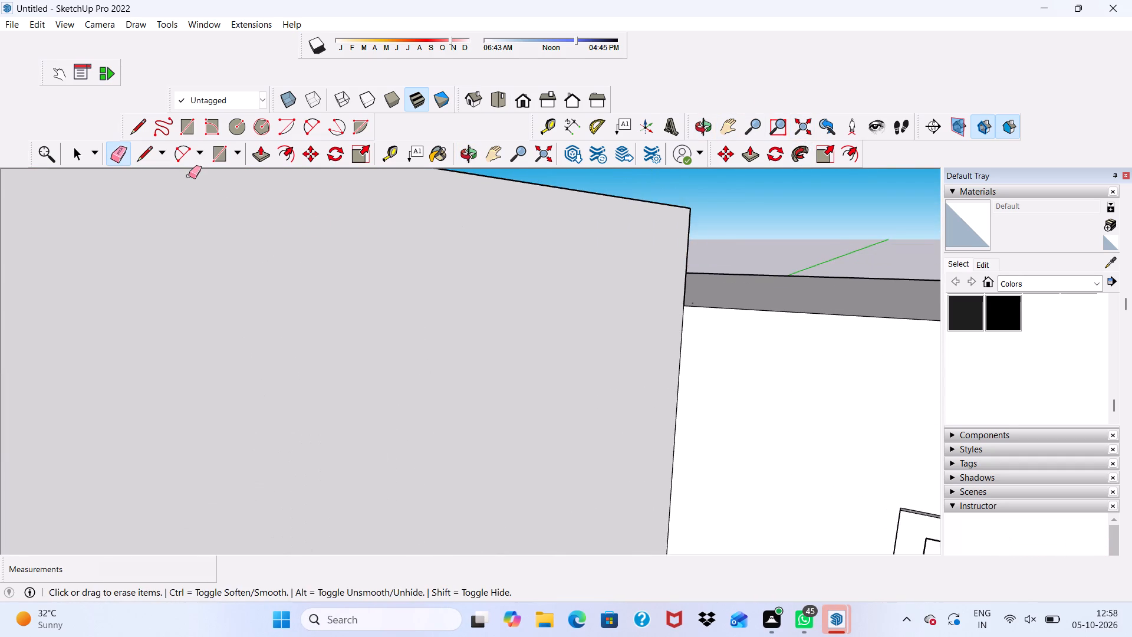
scroll(189, 176, "down", 7)
scroll(382, 320, "up", 3)
scroll(499, 304, "up", 7)
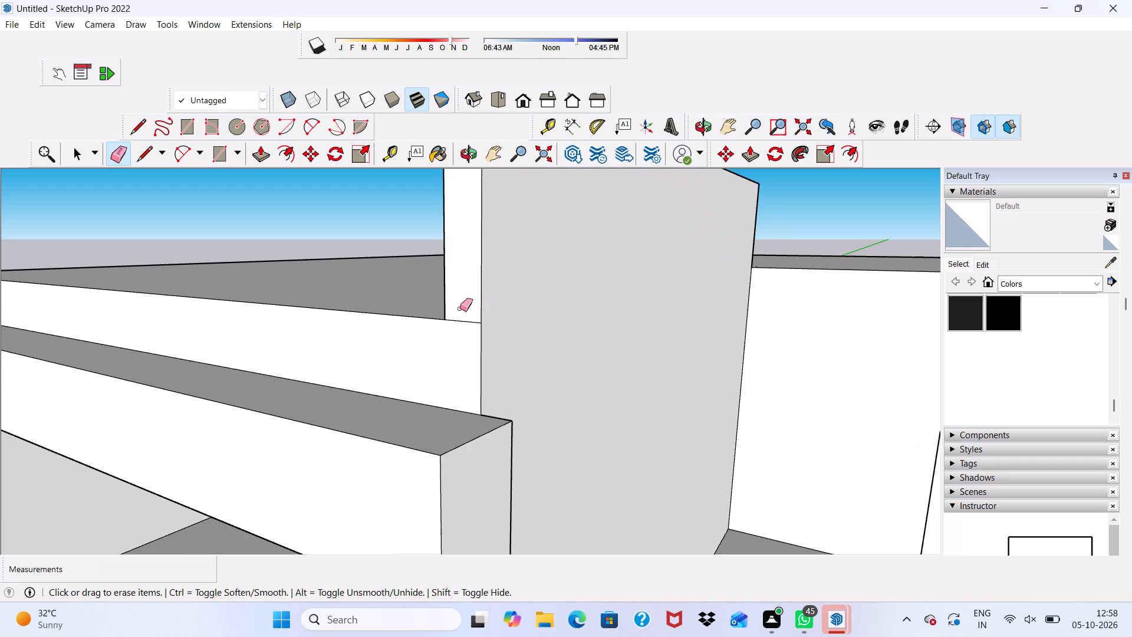
left_click_drag(455, 308, 452, 339)
scroll(460, 326, "down", 19)
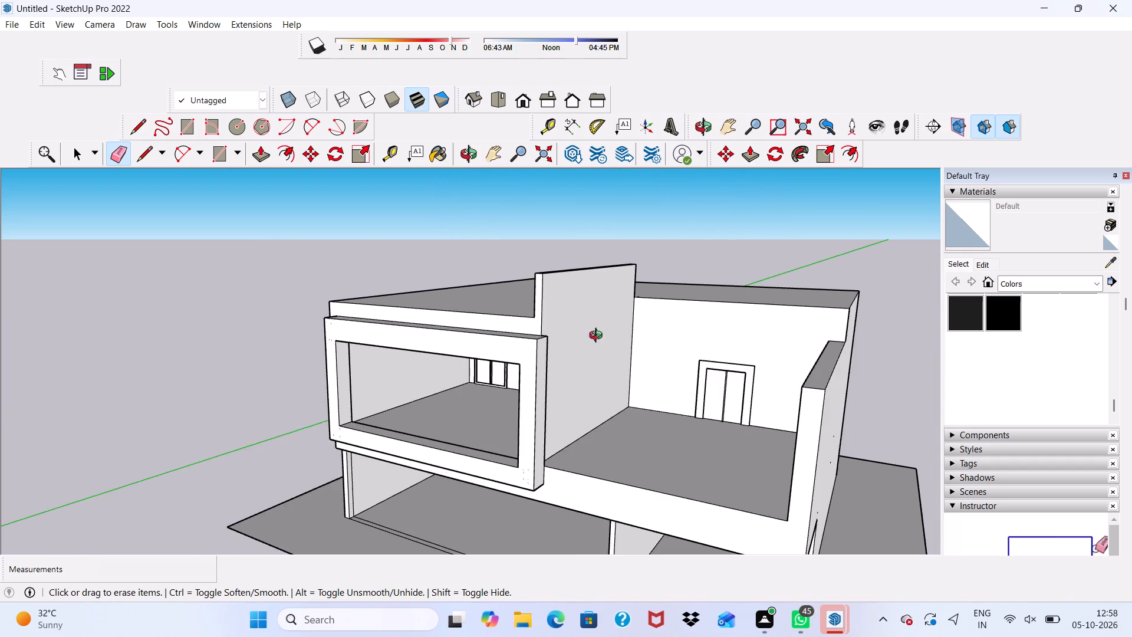
Erase the stray mark on the roof beside the raised wall's inner end.
middle_click_drag(598, 337, 591, 405)
key("space")
scroll(607, 348, "up", 3)
scroll(615, 324, "down", 4)
scroll(699, 305, "up", 6)
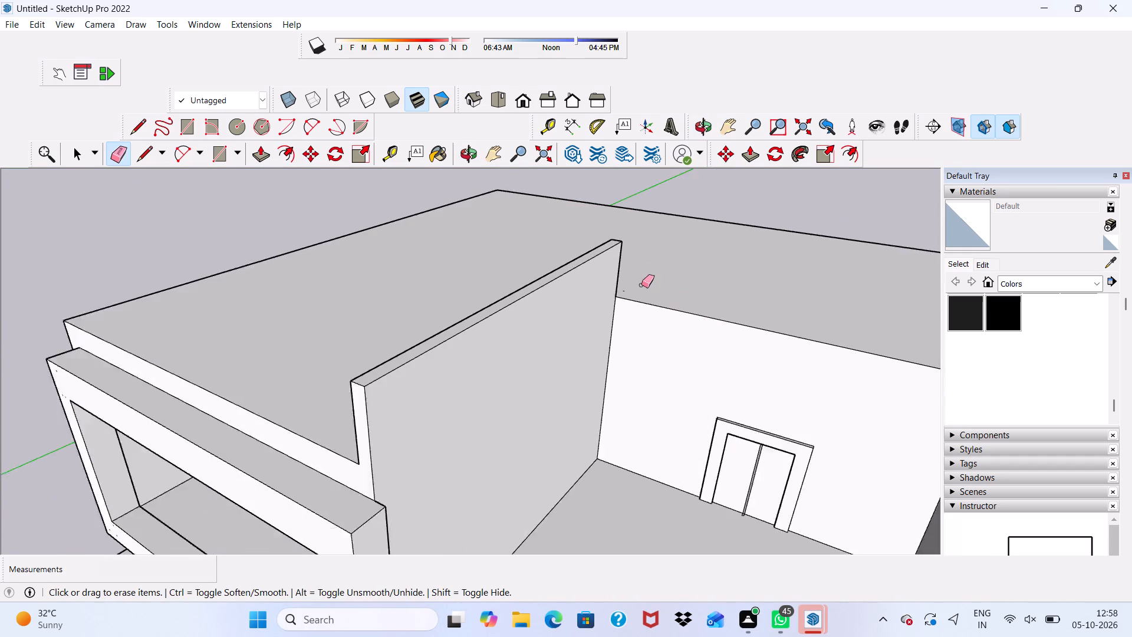
scroll(641, 285, "up", 2)
left_click(618, 288)
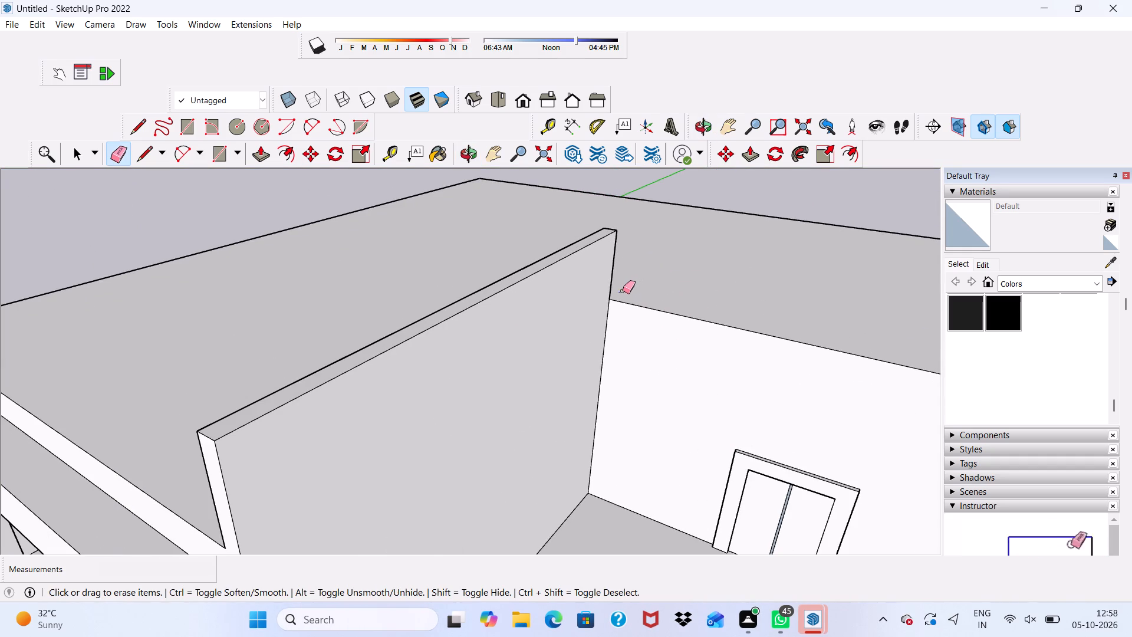
scroll(619, 283, "down", 2)
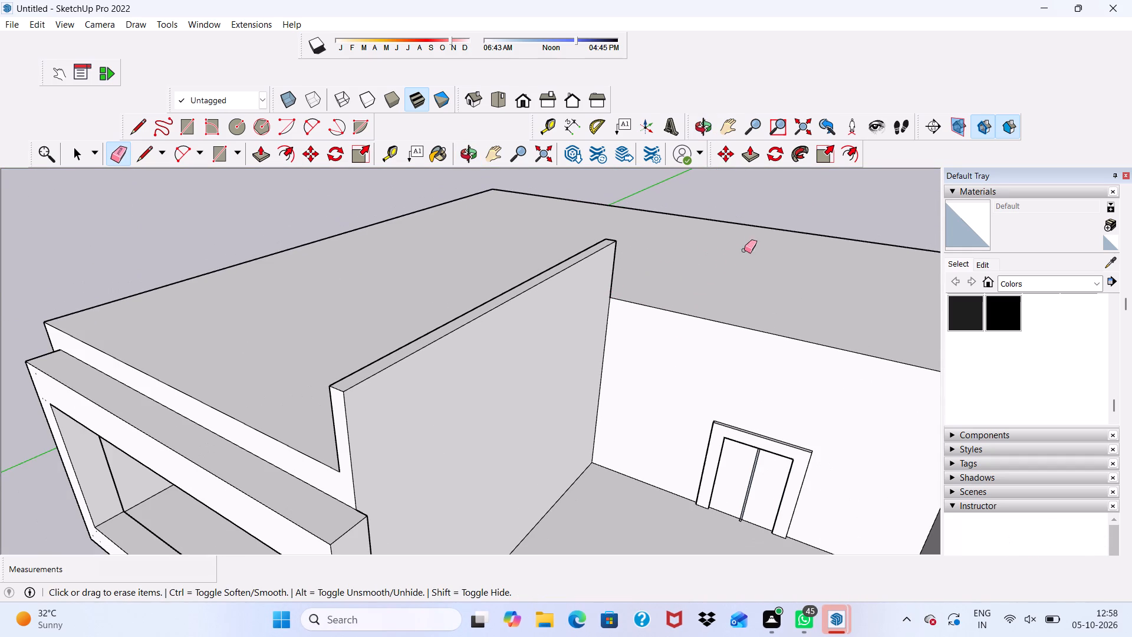
key("space")
Draw a horizontal rectangle about 24' 6" by 20' 10" over the terrace, starting from the raised wall's top front corner.
scroll(662, 270, "down", 11)
middle_click_drag(655, 285, 598, 254)
scroll(603, 295, "up", 4)
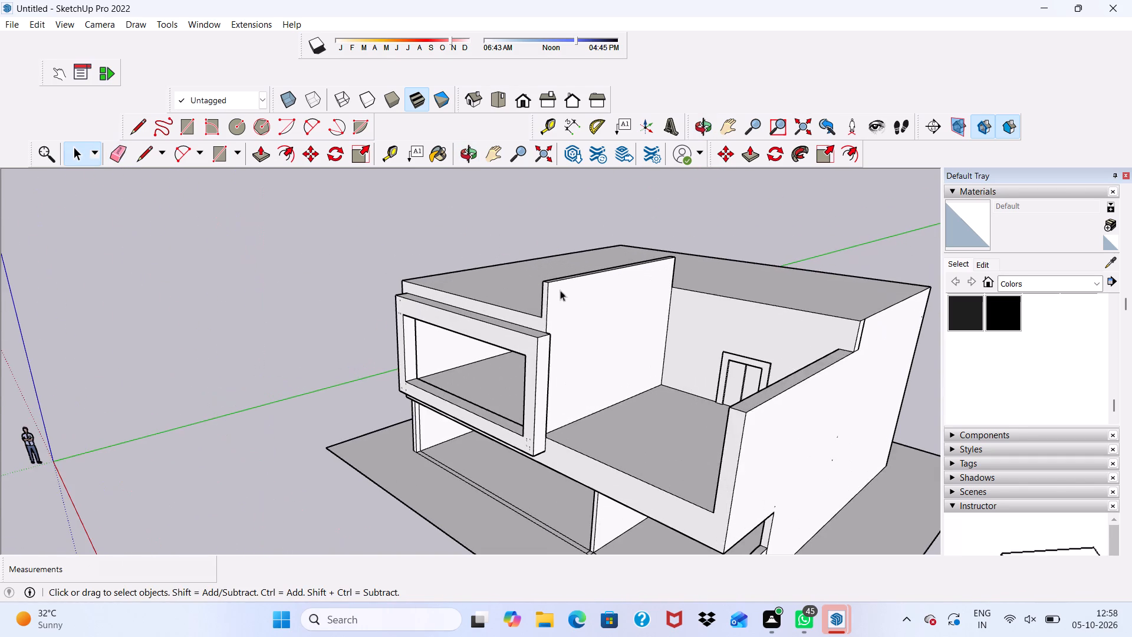
scroll(572, 243, "up", 3)
scroll(575, 241, "down", 4)
middle_click_drag(525, 289, 683, 324)
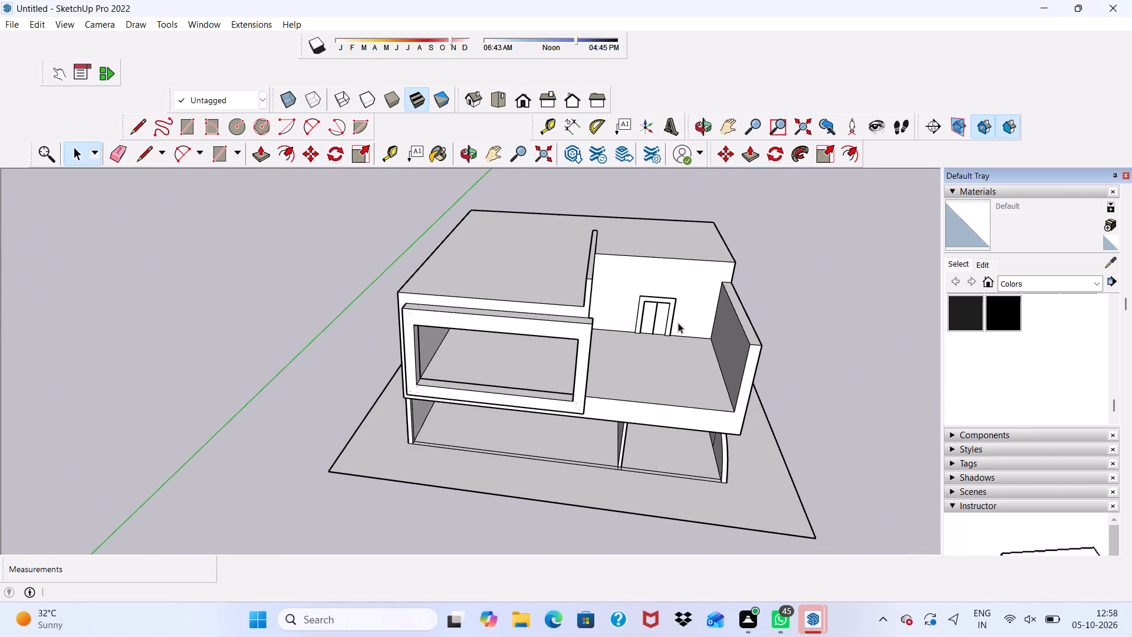
scroll(632, 308, "up", 1)
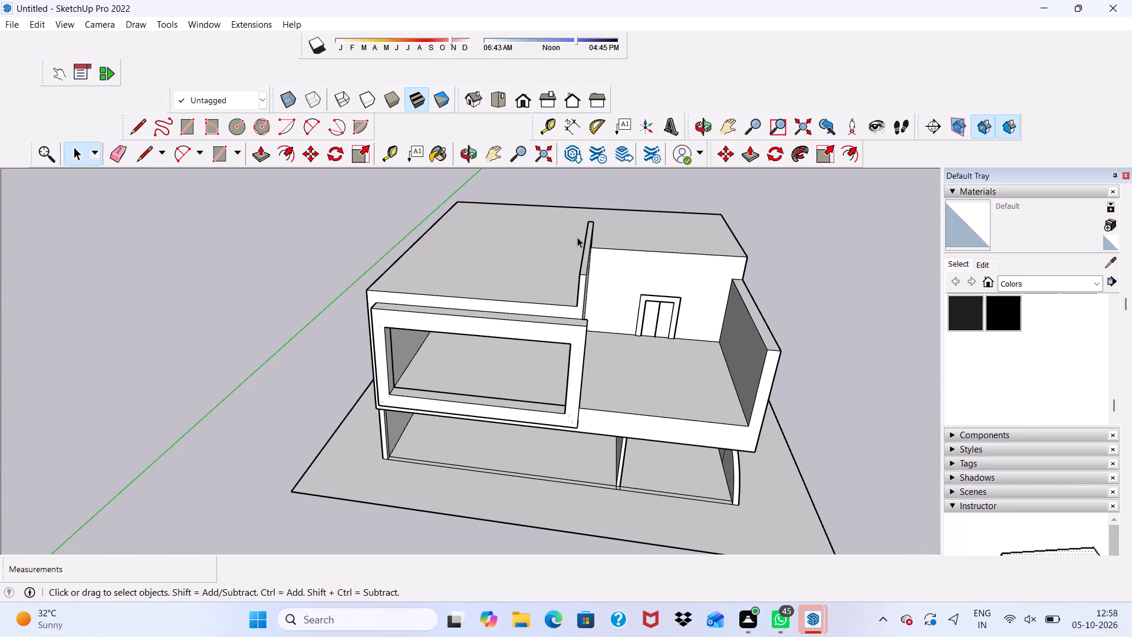
left_click(175, 122)
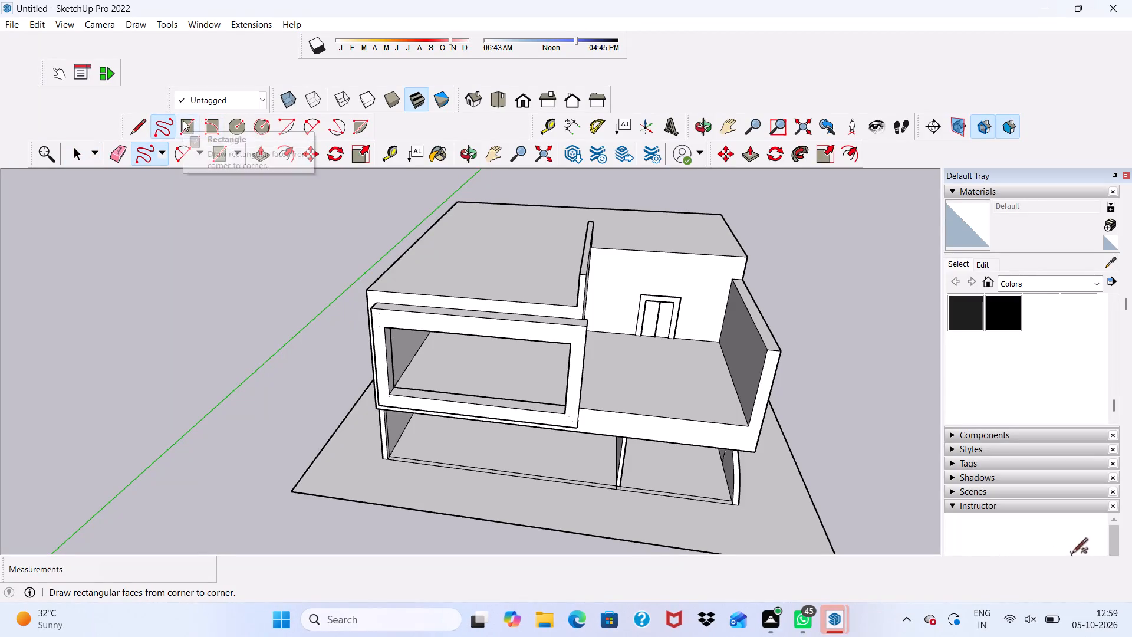
left_click(183, 120)
scroll(561, 271, "up", 7)
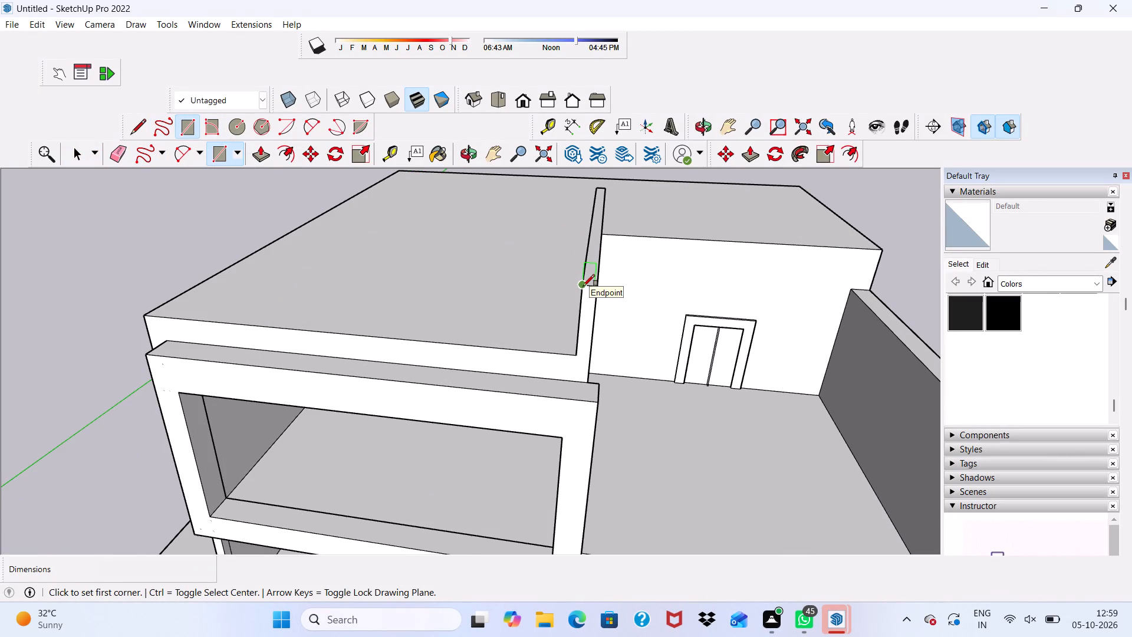
left_click(580, 287)
scroll(640, 255, "down", 9)
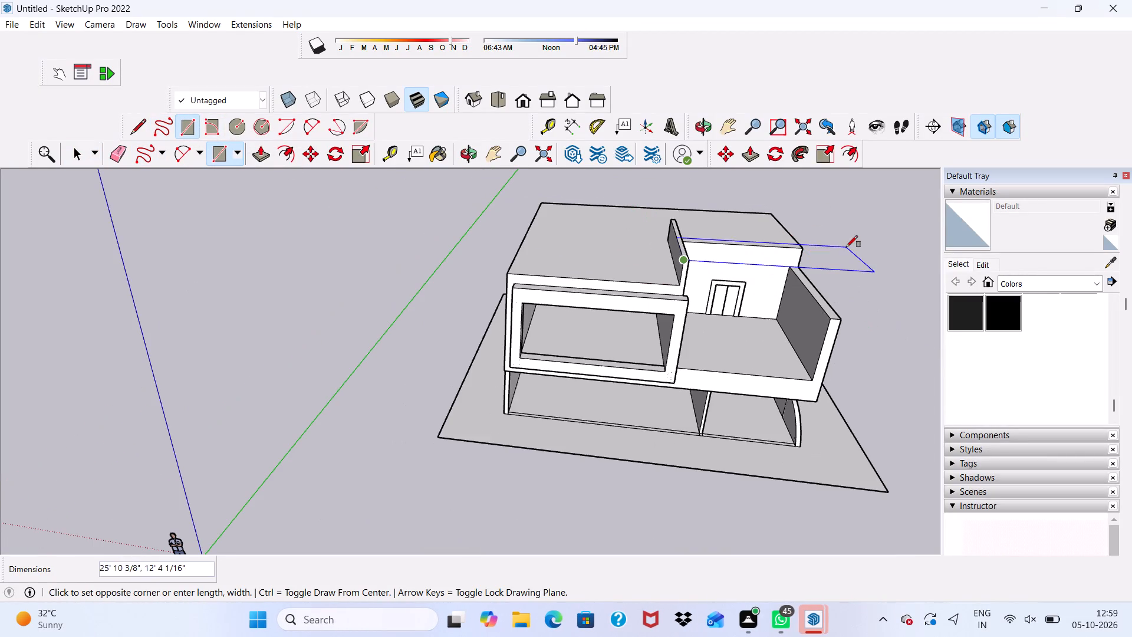
left_click(793, 226)
scroll(820, 250, "down", 1)
middle_click_drag(820, 252, 682, 141)
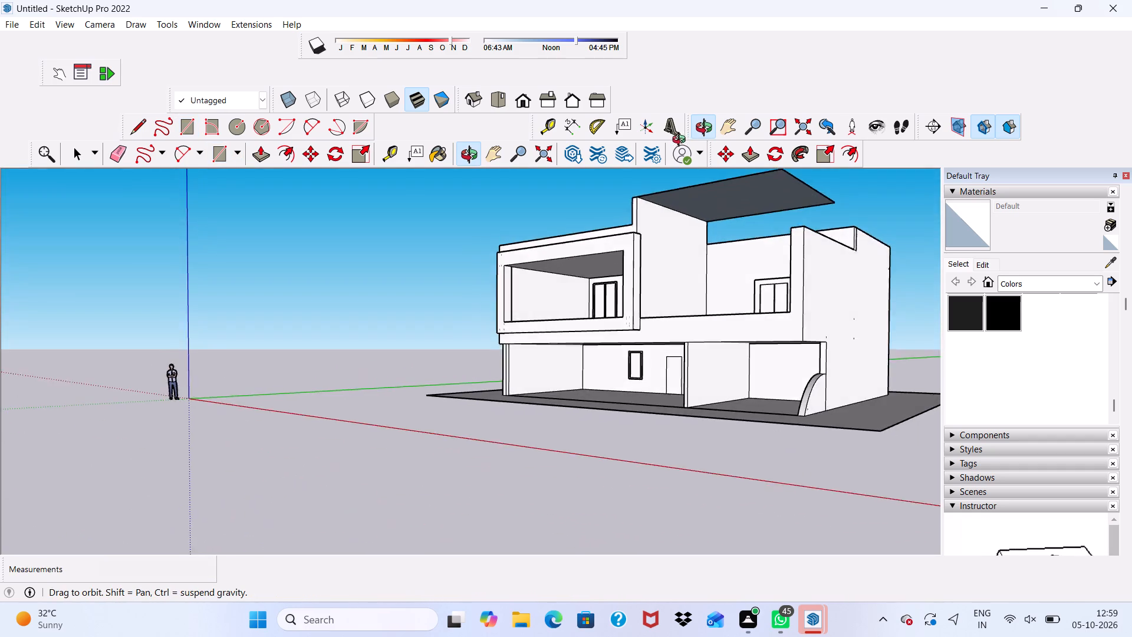
middle_click_drag(682, 141, 733, 151)
scroll(704, 273, "up", 3)
scroll(736, 226, "down", 3)
key("space")
middle_click_drag(736, 226, 819, 261)
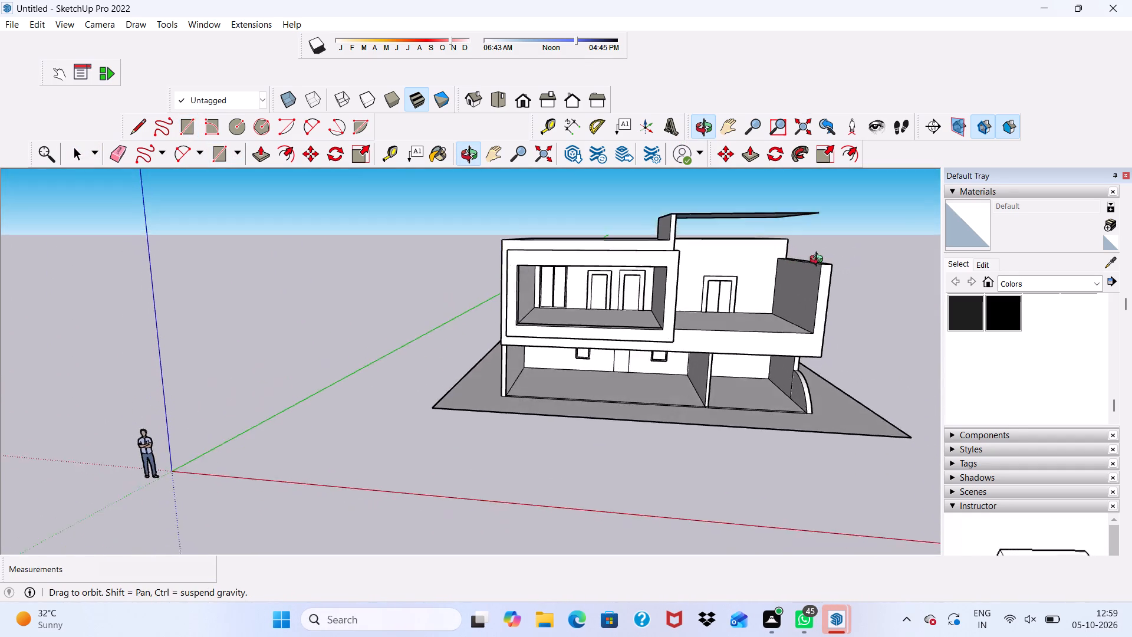
Undo the flat canopy rectangle drawn over the terrace.
middle_click_drag(819, 261, 825, 277)
scroll(826, 277, "up", 10)
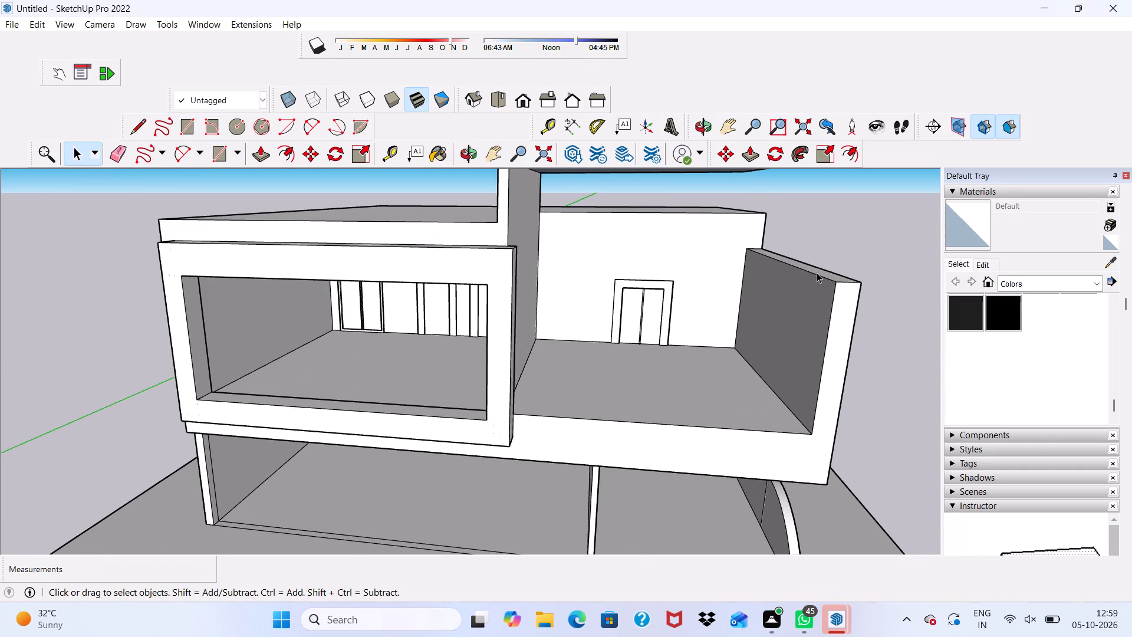
left_click(817, 272)
scroll(809, 270, "down", 1)
scroll(808, 270, "up", 6)
scroll(828, 258, "down", 1)
middle_click_drag(828, 258, 772, 304)
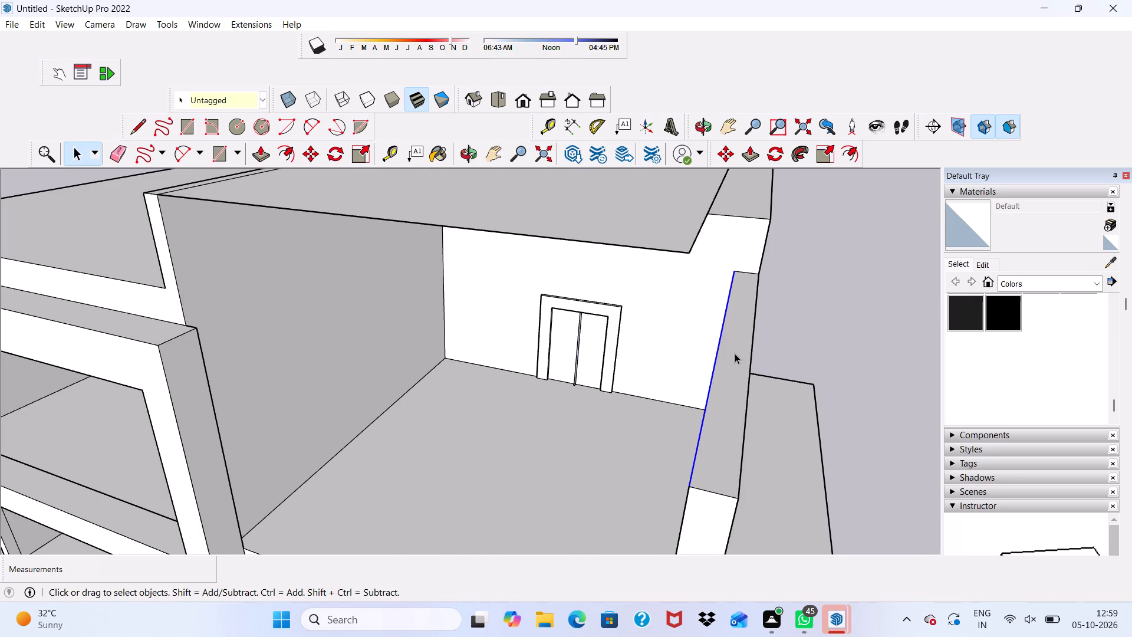
left_click(735, 353)
scroll(729, 344, "down", 4)
middle_click_drag(729, 344, 795, 267)
middle_click(795, 267)
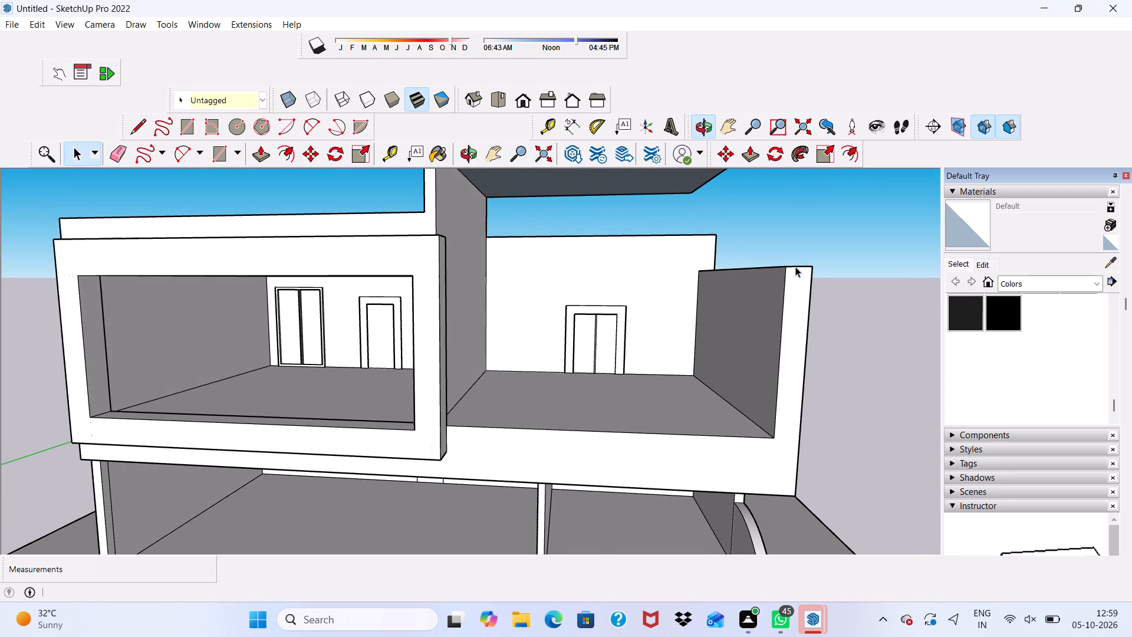
key("ctrl+z")
scroll(751, 269, "down", 4)
key("space")
Erase the short seam at the parapet's inner end and the thin vertical lines beside it on the outer side wall.
middle_click_drag(738, 238, 781, 272)
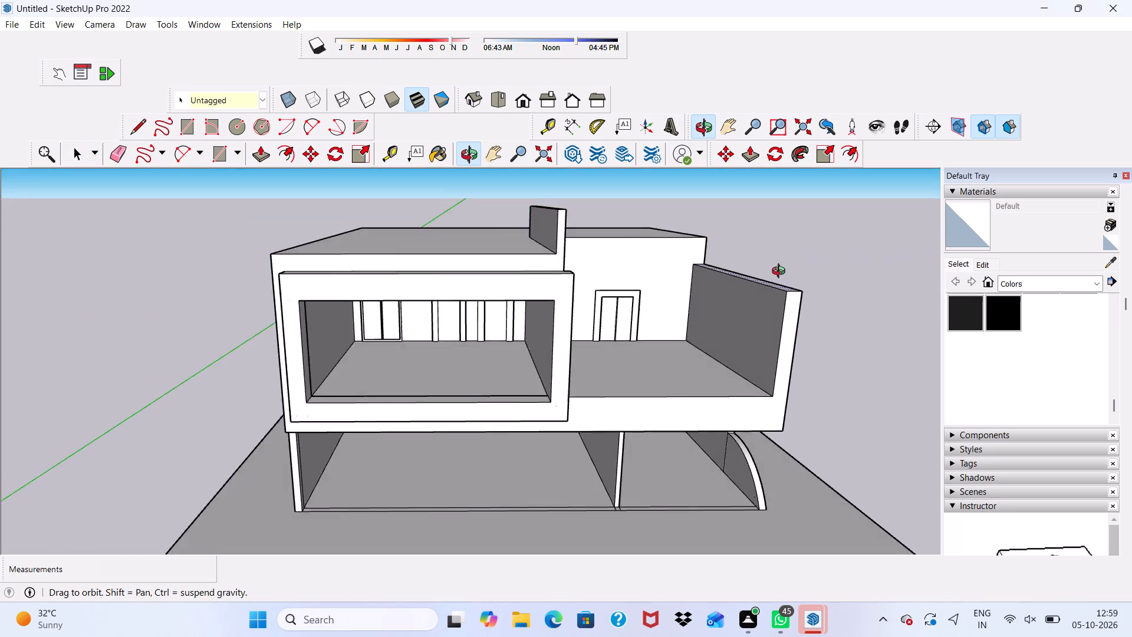
middle_click_drag(781, 272, 730, 276)
scroll(692, 218, "up", 4)
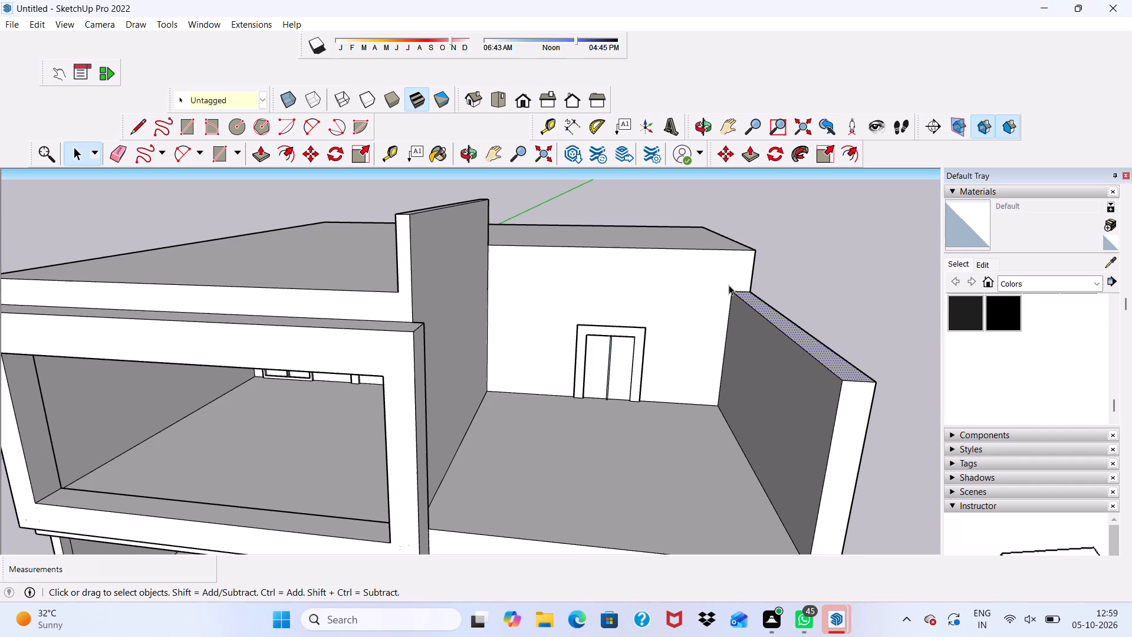
middle_click_drag(729, 285, 455, 339)
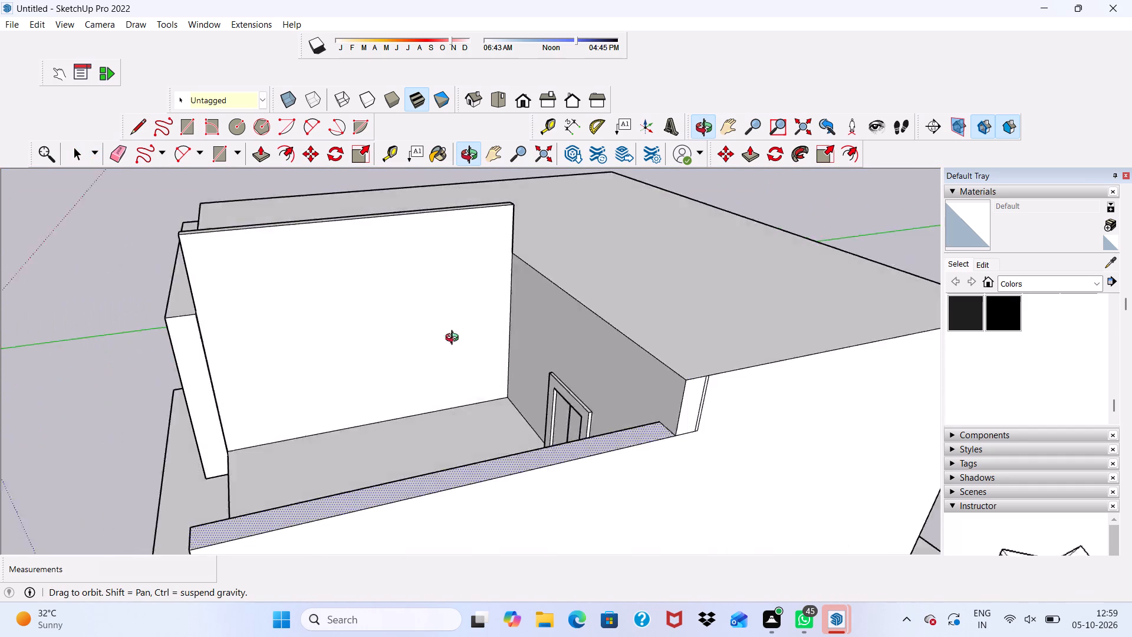
middle_click_drag(455, 339, 419, 351)
scroll(526, 262, "up", 3)
scroll(548, 294, "down", 5)
middle_click_drag(567, 322, 562, 277)
left_click(116, 153)
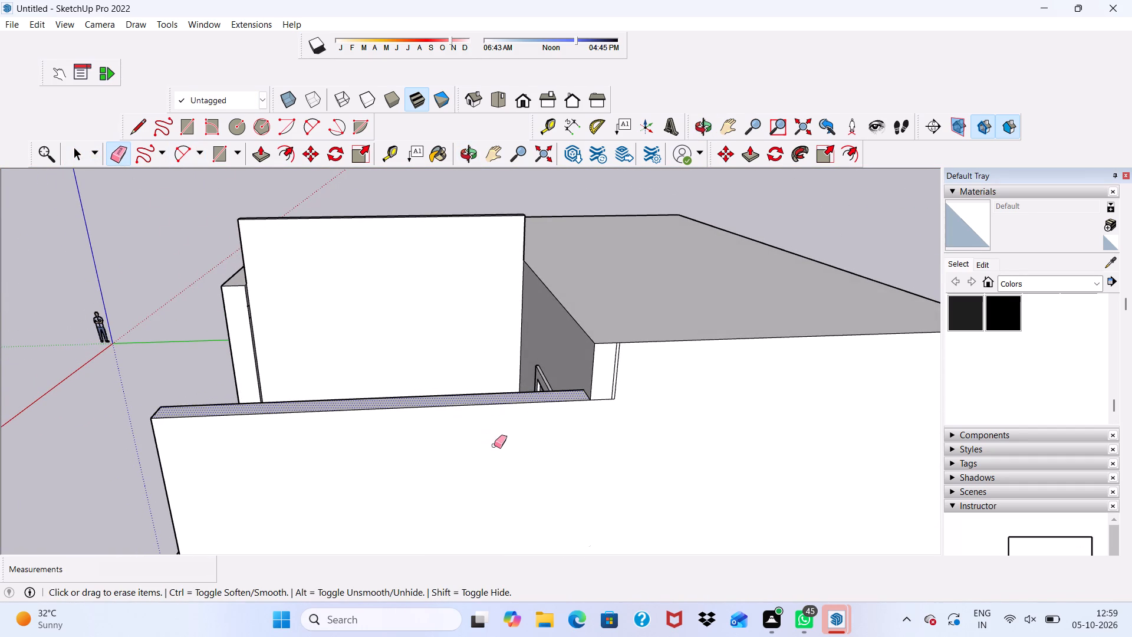
left_click_drag(603, 395, 610, 405)
left_click_drag(608, 386, 615, 380)
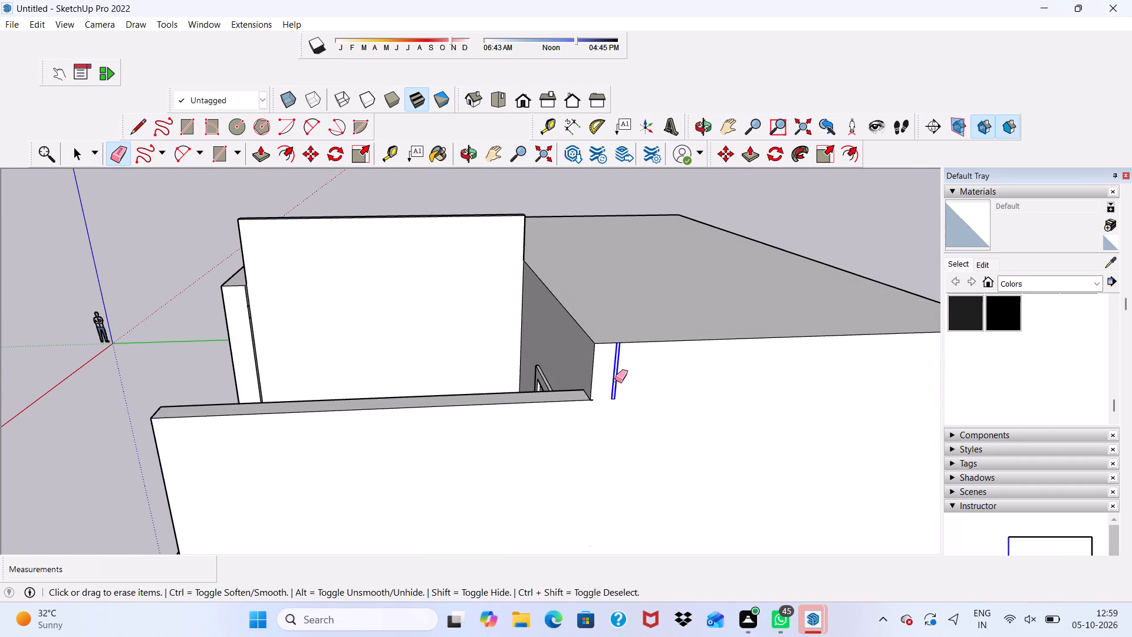
left_click_drag(615, 380, 616, 380)
Erase the leftover stray marks on the outer side wall next to the parapet's inner end.
scroll(599, 379, "up", 5)
scroll(598, 382, "down", 1)
scroll(597, 403, "up", 3)
left_click_drag(587, 413, 585, 425)
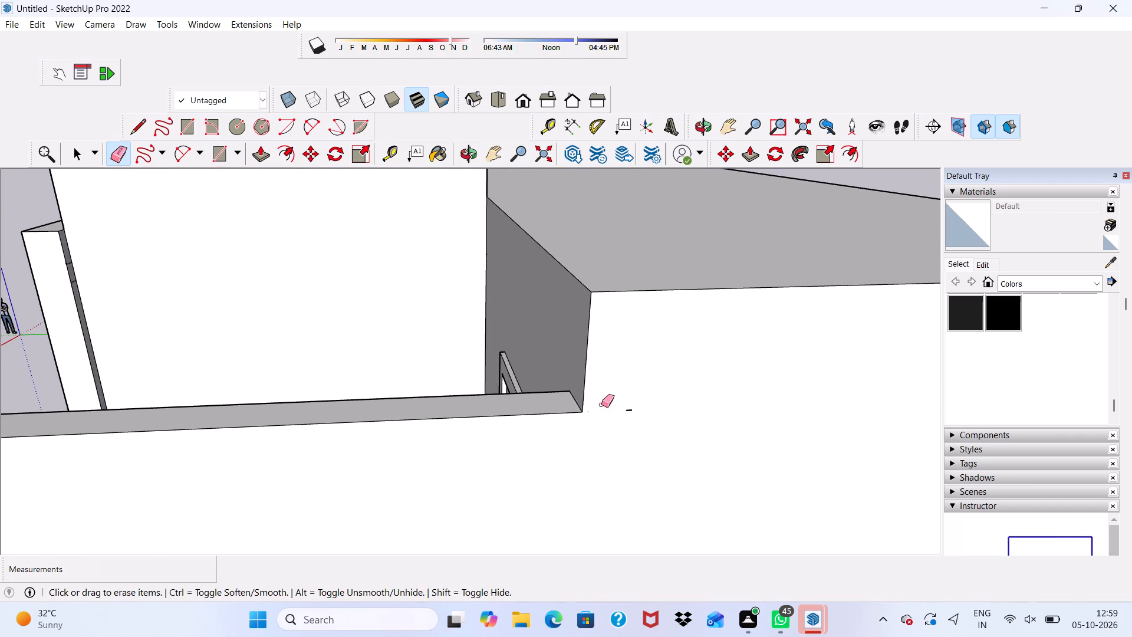
left_click_drag(628, 400, 633, 416)
left_click_drag(627, 403, 630, 418)
key("space")
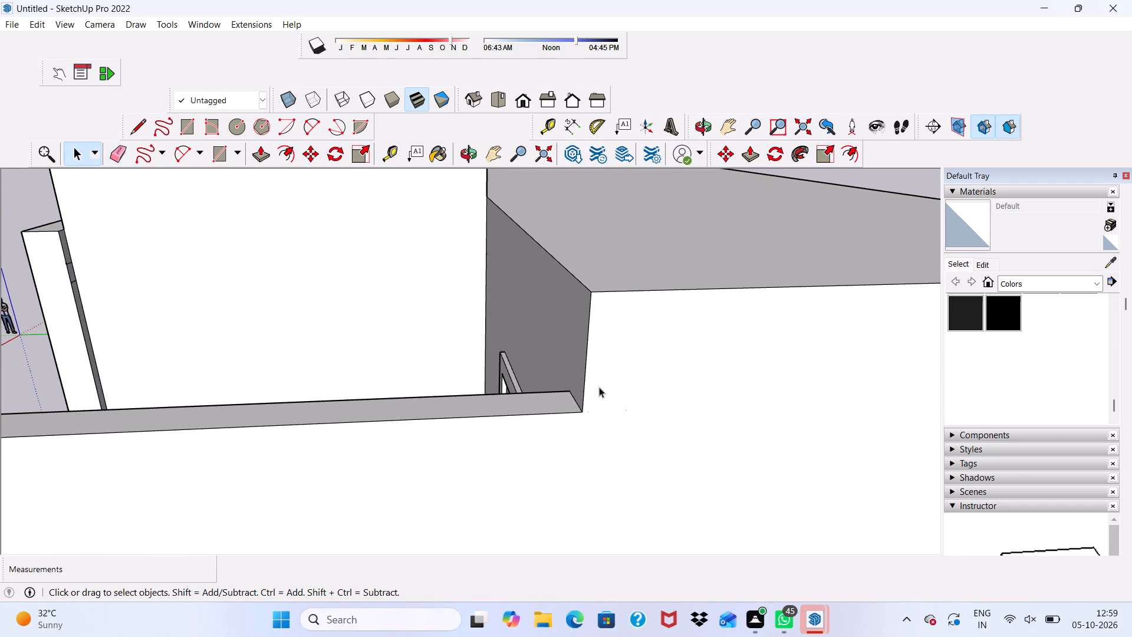
Place a guide line 9" in from the roof edge above the terrace door wall.
scroll(596, 377, "down", 3)
middle_click_drag(601, 294, 359, 360)
scroll(529, 241, "up", 3)
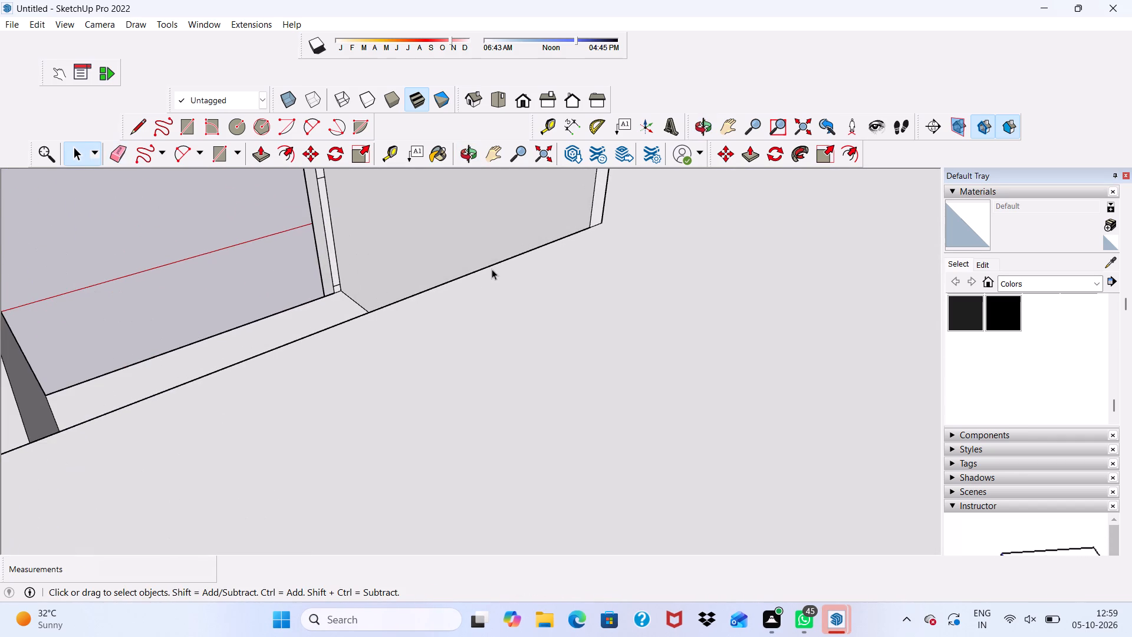
left_click(492, 269)
scroll(406, 289, "down", 8)
left_click(108, 388)
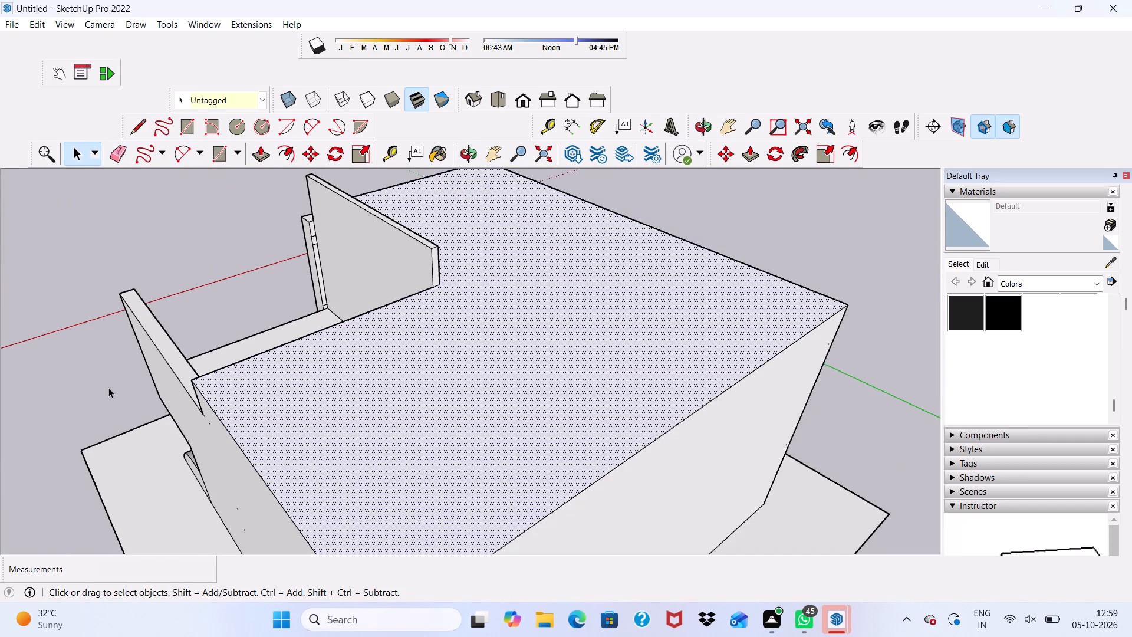
scroll(272, 232, "up", 2)
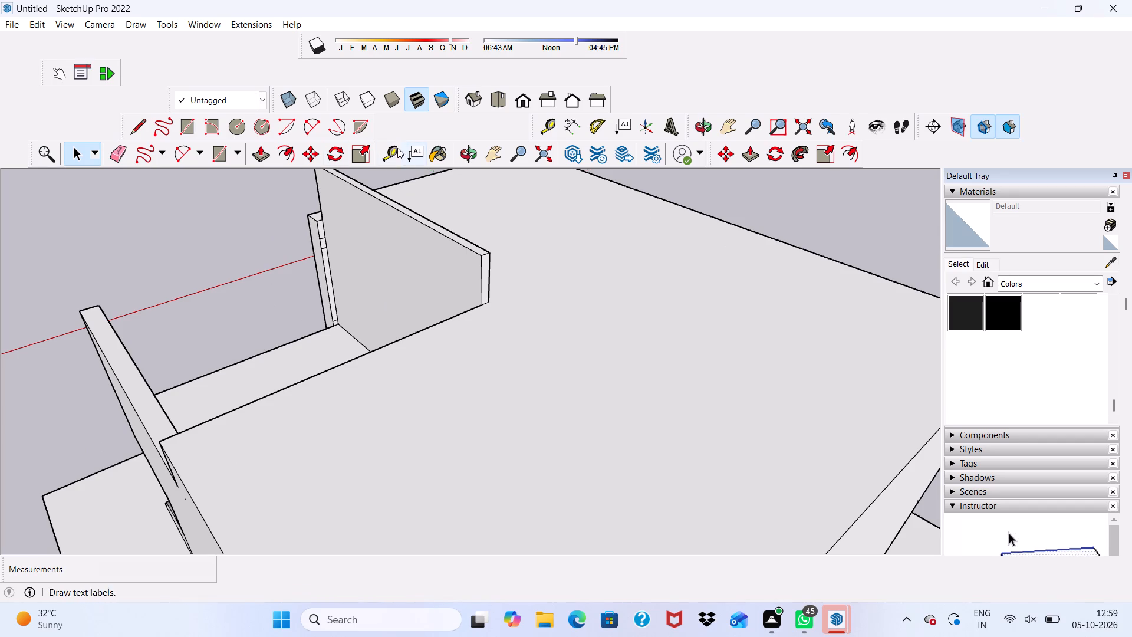
left_click(387, 148)
left_click(414, 334)
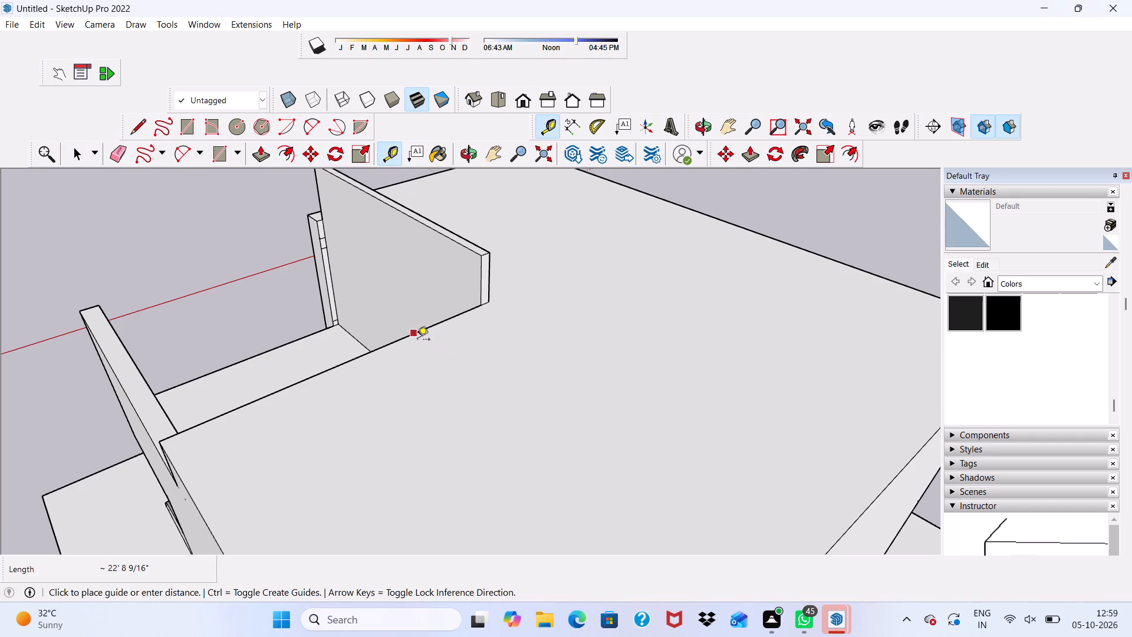
type("9\"")
key("Return")
key("space")
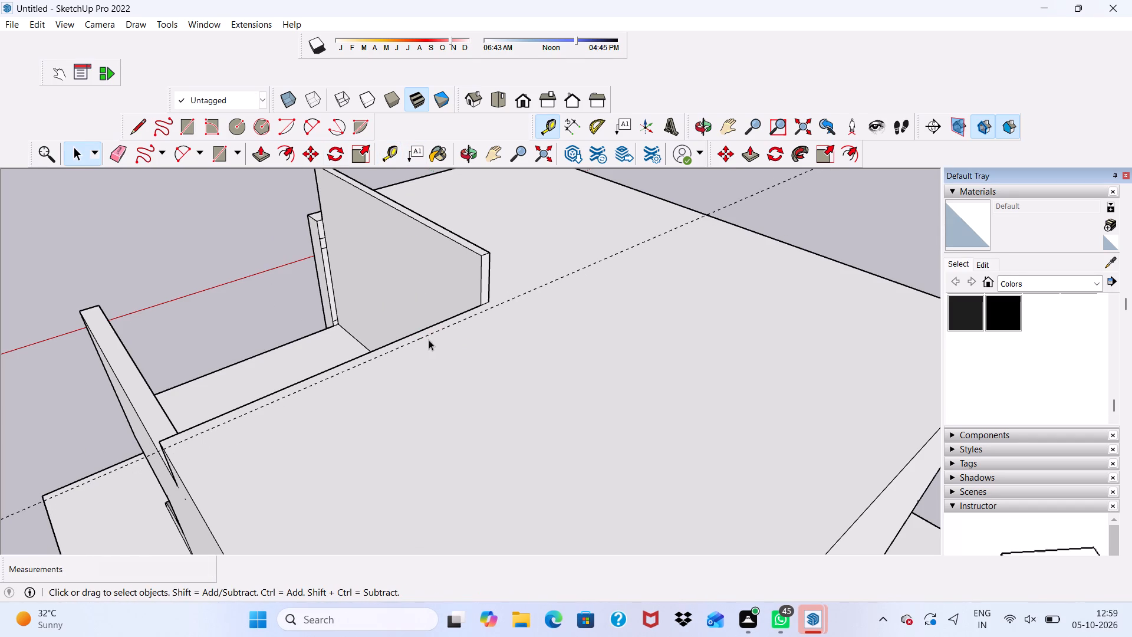
Outline the 9" roof strip with lines from the raised wall's inner end to the guide and along it to the outer side.
left_click(142, 124)
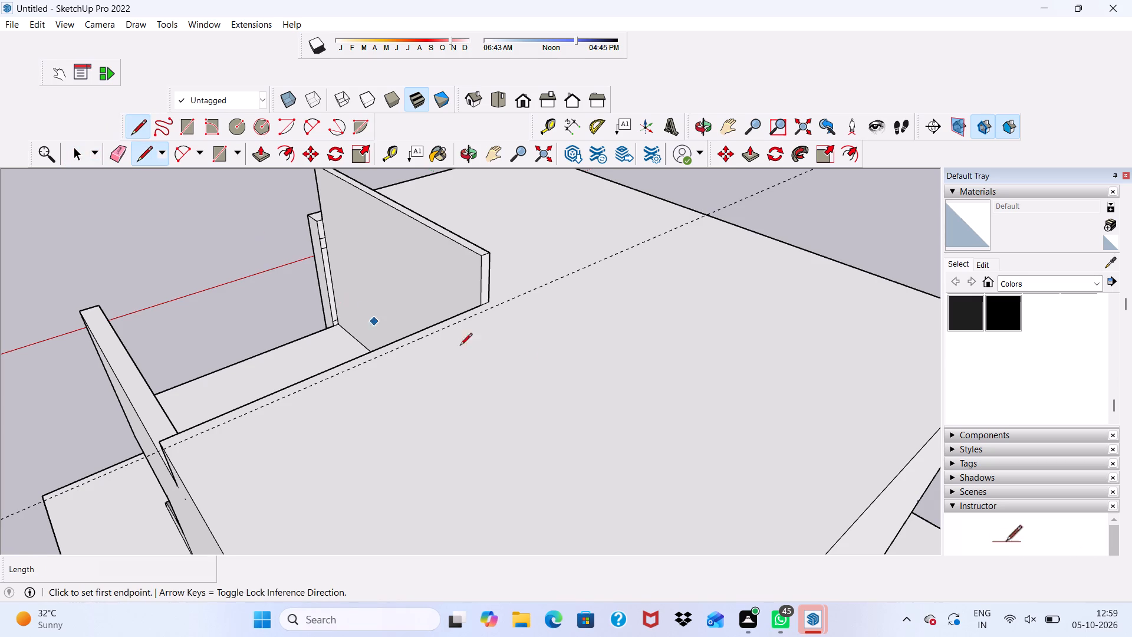
scroll(512, 331, "up", 9)
left_click(479, 293)
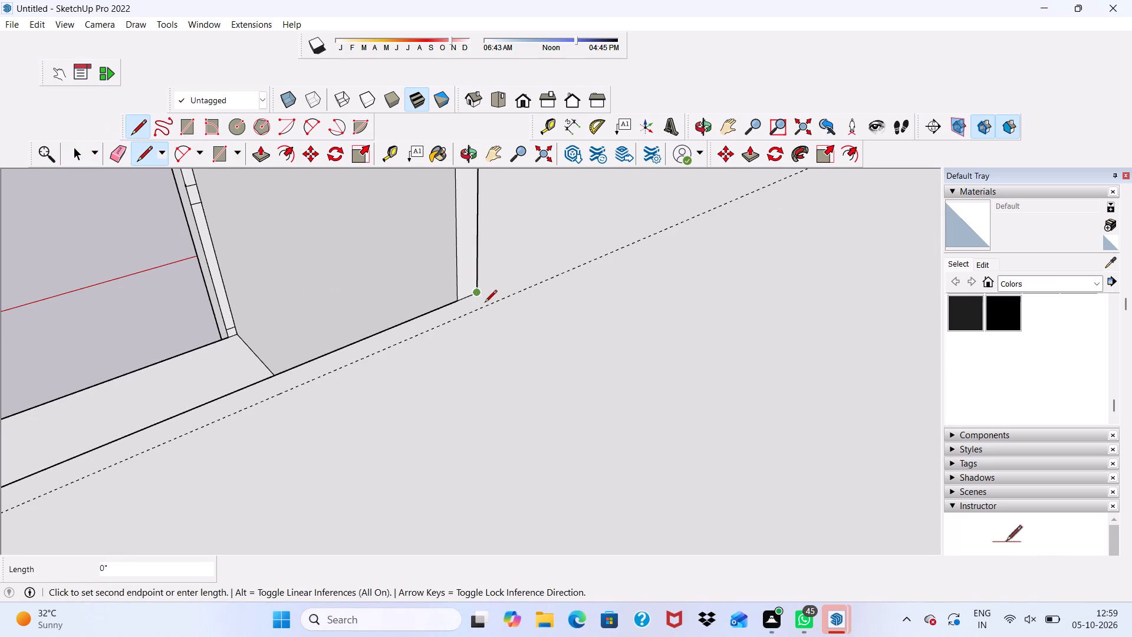
left_click(492, 310)
scroll(456, 294, "down", 4)
scroll(302, 363, "down", 7)
scroll(350, 365, "up", 1)
scroll(350, 365, "down", 2)
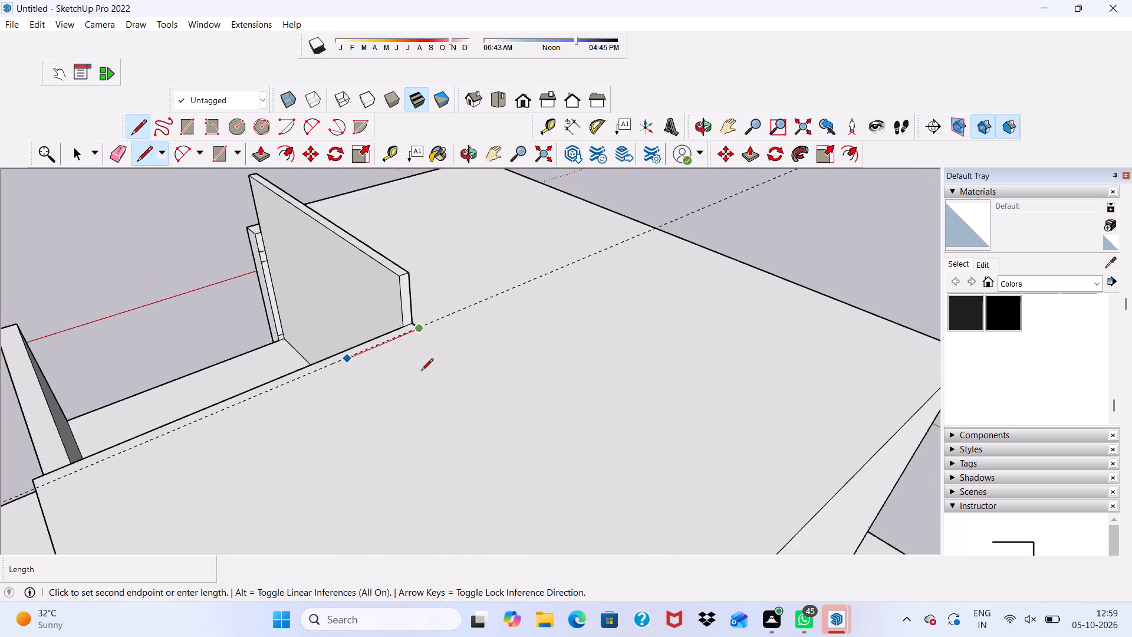
scroll(421, 372, "down", 4)
scroll(393, 381, "up", 2)
scroll(363, 399, "down", 1)
scroll(140, 428, "up", 13)
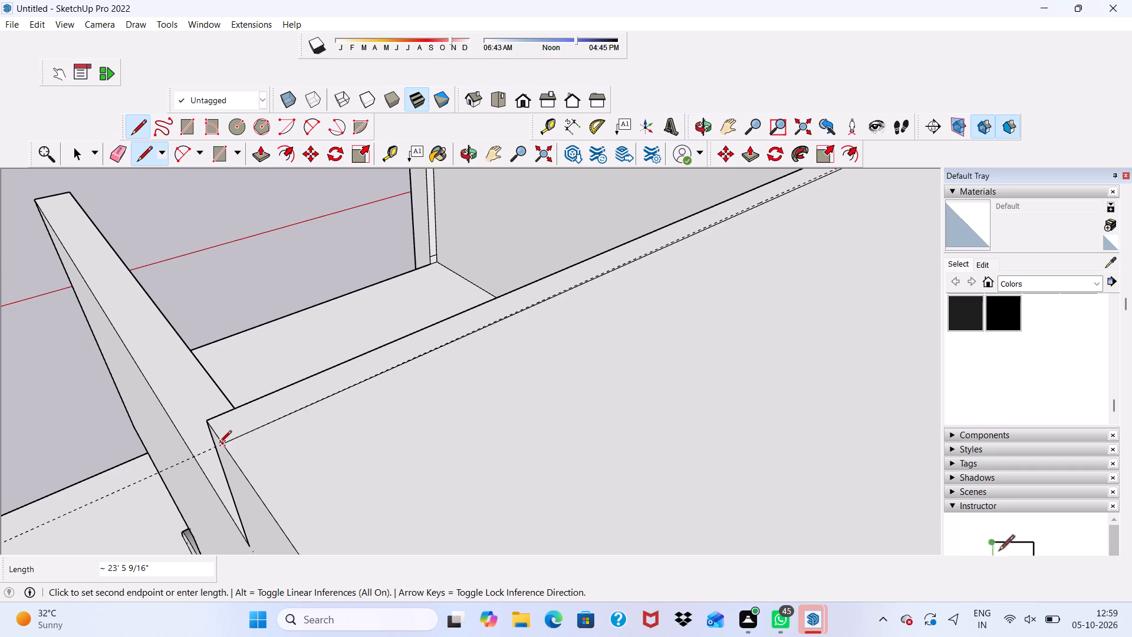
left_click(218, 445)
scroll(196, 402, "down", 6)
key("space")
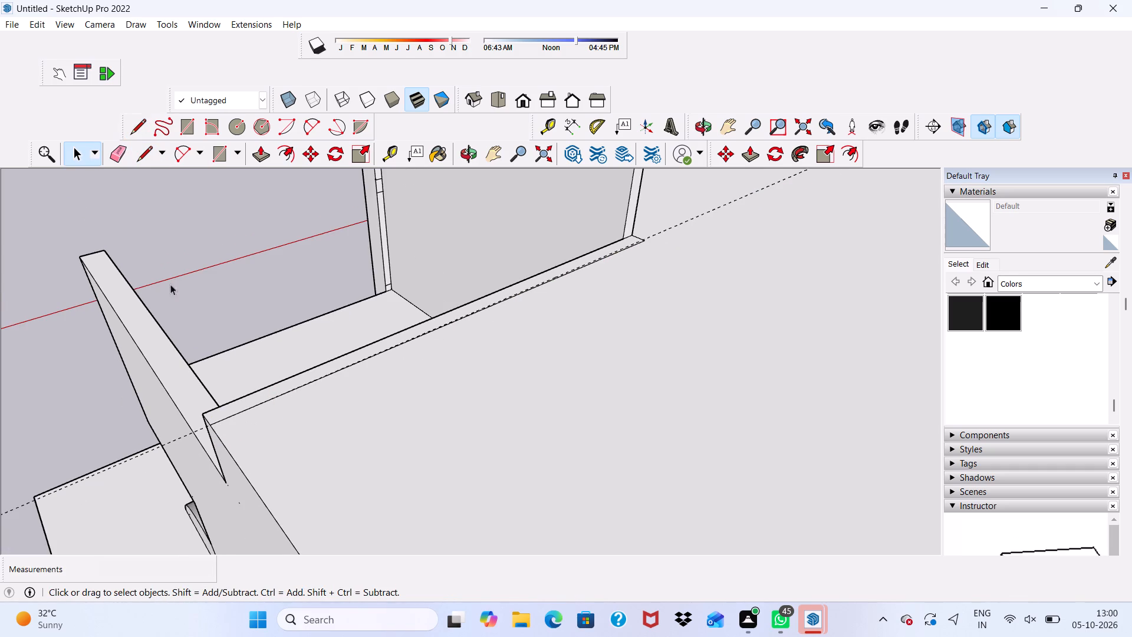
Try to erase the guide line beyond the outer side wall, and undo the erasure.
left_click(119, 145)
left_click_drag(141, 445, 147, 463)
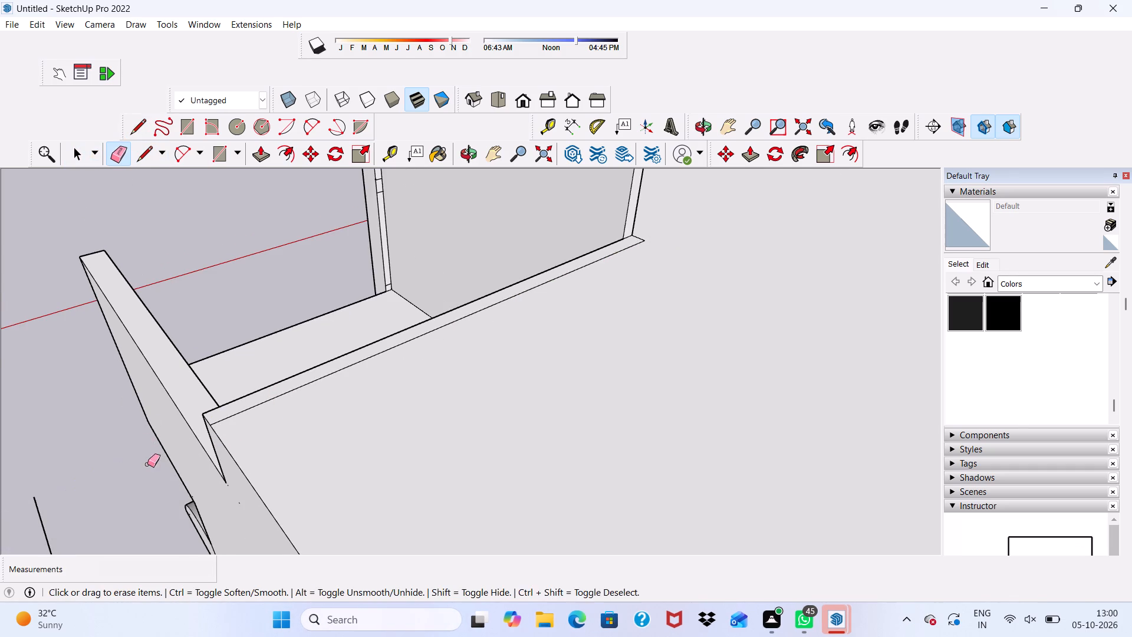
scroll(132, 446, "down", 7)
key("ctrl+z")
Erase the guide line along the new roof strip.
scroll(163, 439, "up", 2)
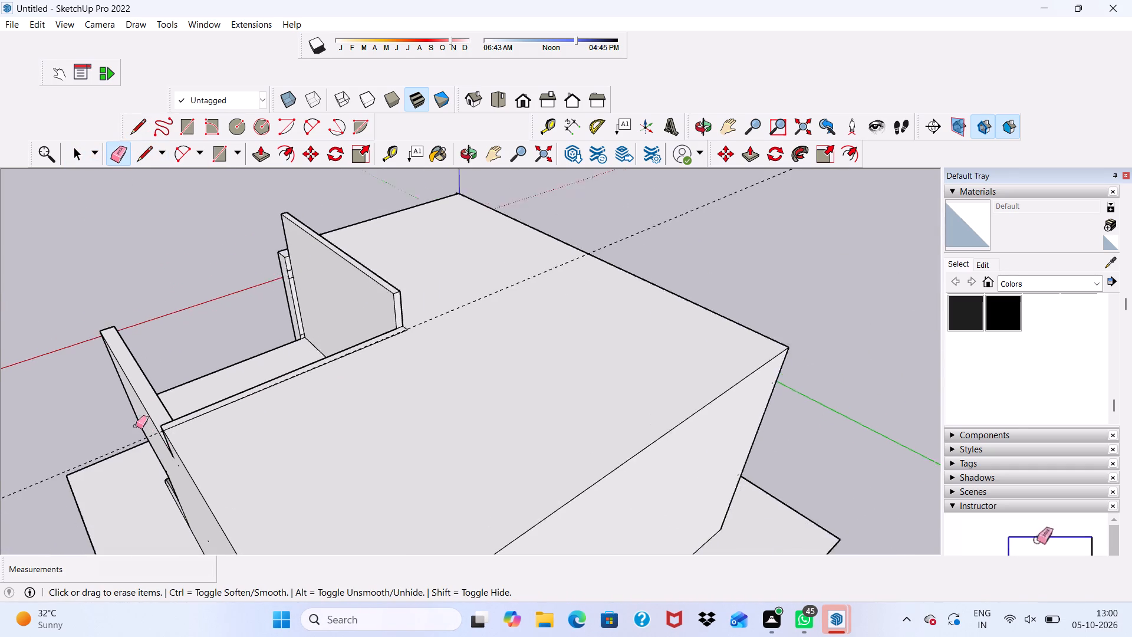
scroll(136, 426, "up", 6)
left_click(157, 457)
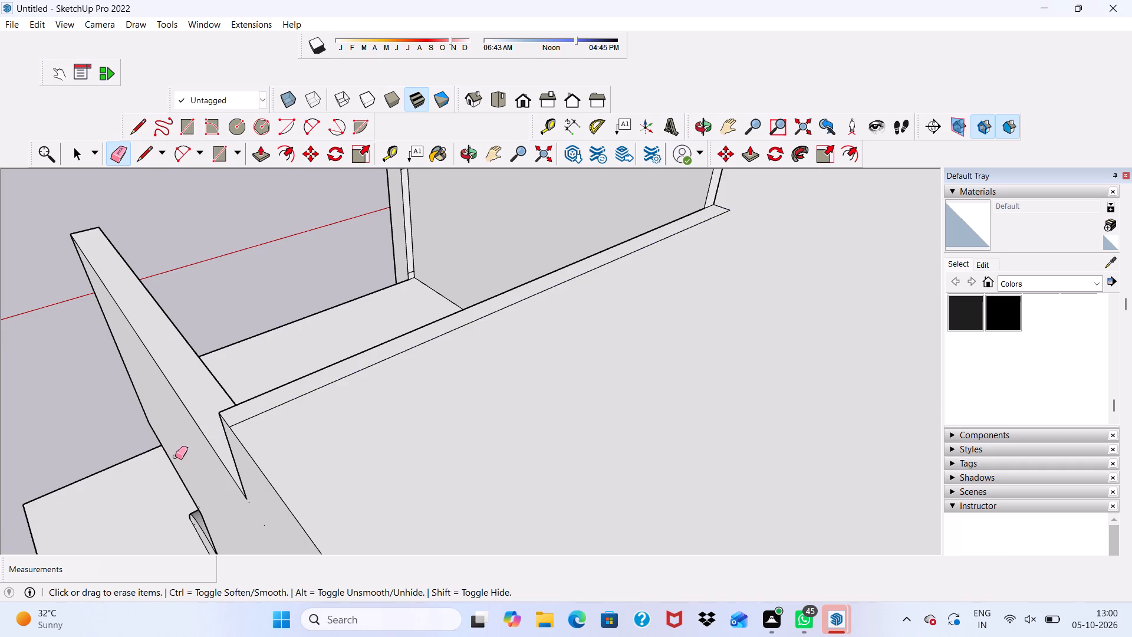
Pull the roof strip above the terrace door up about 4' so it is level with the raised side wall's top.
scroll(177, 455, "down", 4)
middle_click_drag(222, 459, 596, 439)
middle_click_drag(601, 439, 610, 442)
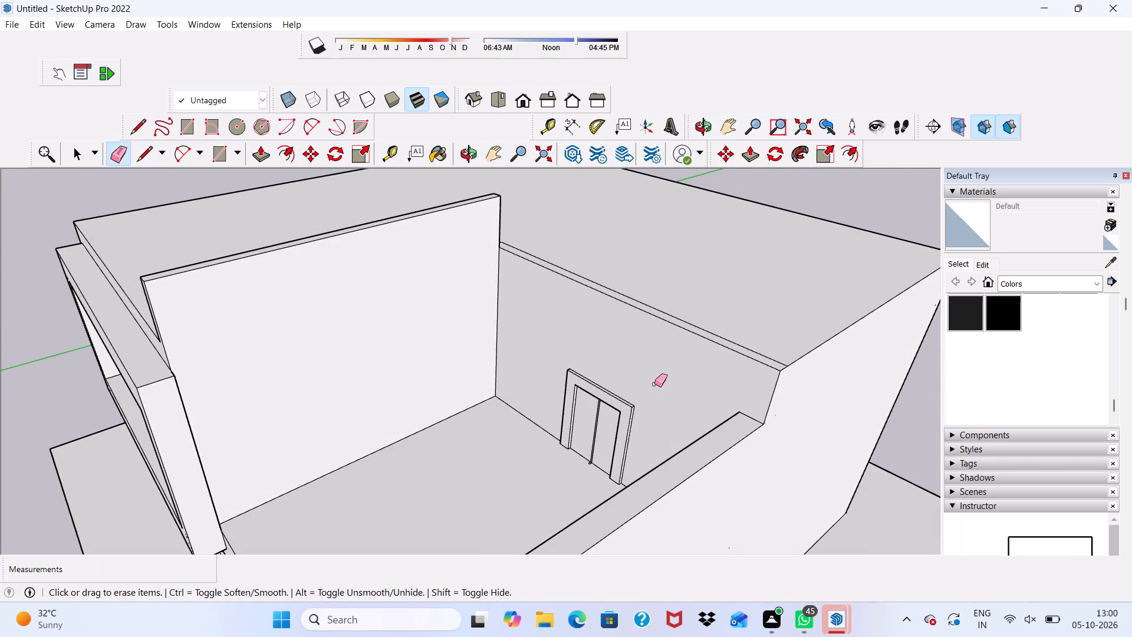
key("space")
scroll(634, 306, "up", 9)
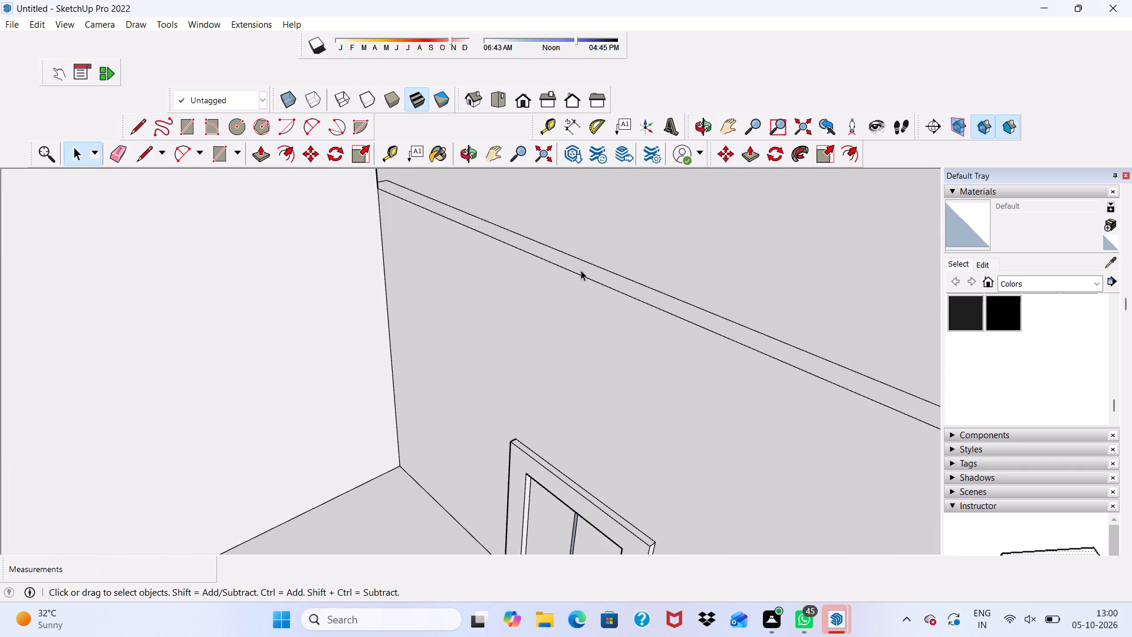
left_click(581, 270)
scroll(407, 263, "down", 4)
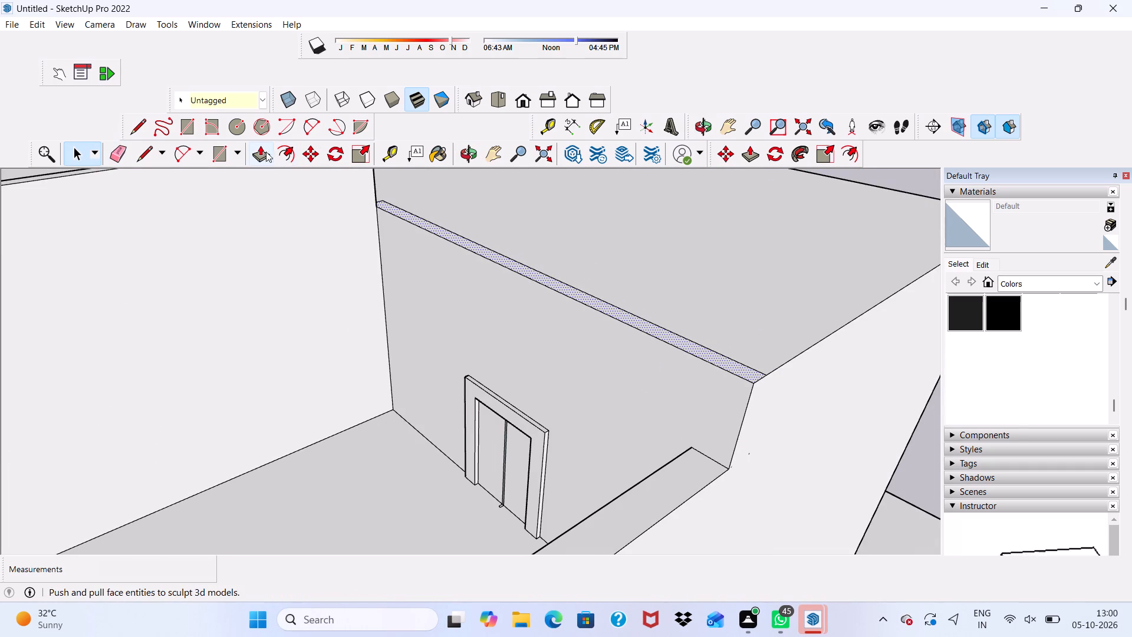
left_click(269, 149)
scroll(513, 238, "up", 4)
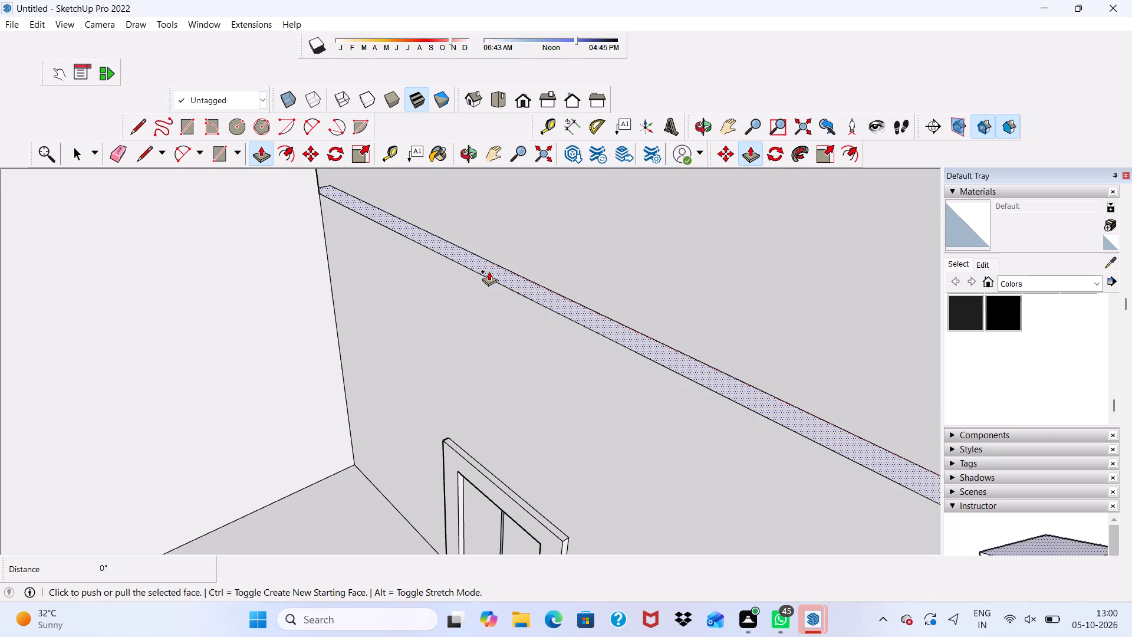
left_click(489, 266)
scroll(489, 266, "down", 10)
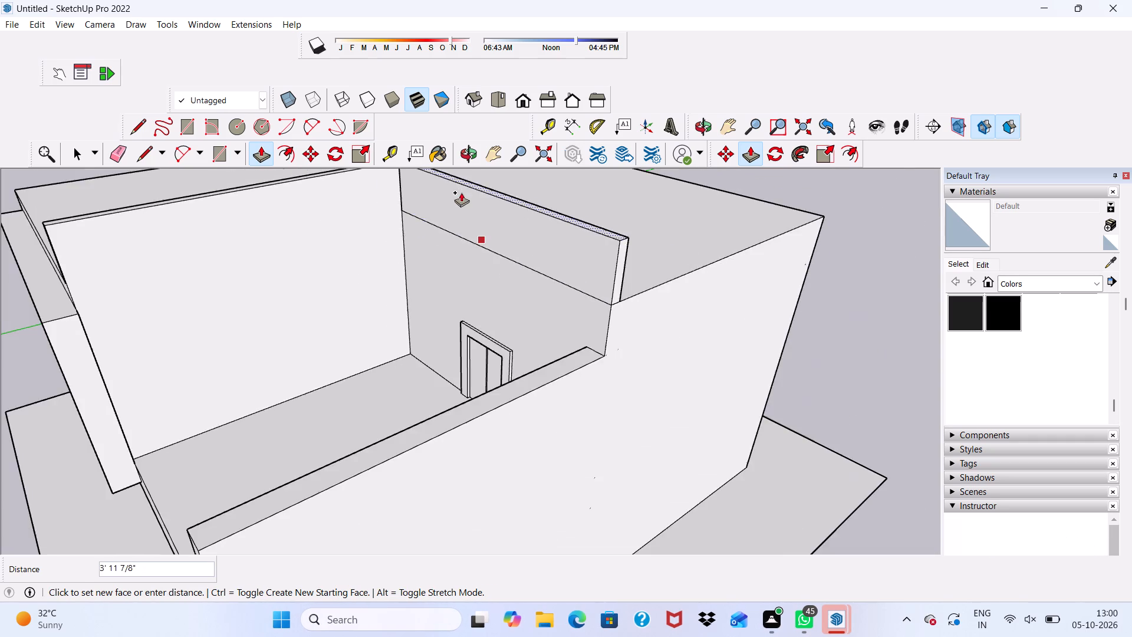
scroll(432, 183, "down", 5)
left_click(347, 176)
scroll(341, 187, "down", 3)
middle_click_drag(372, 216, 412, 225)
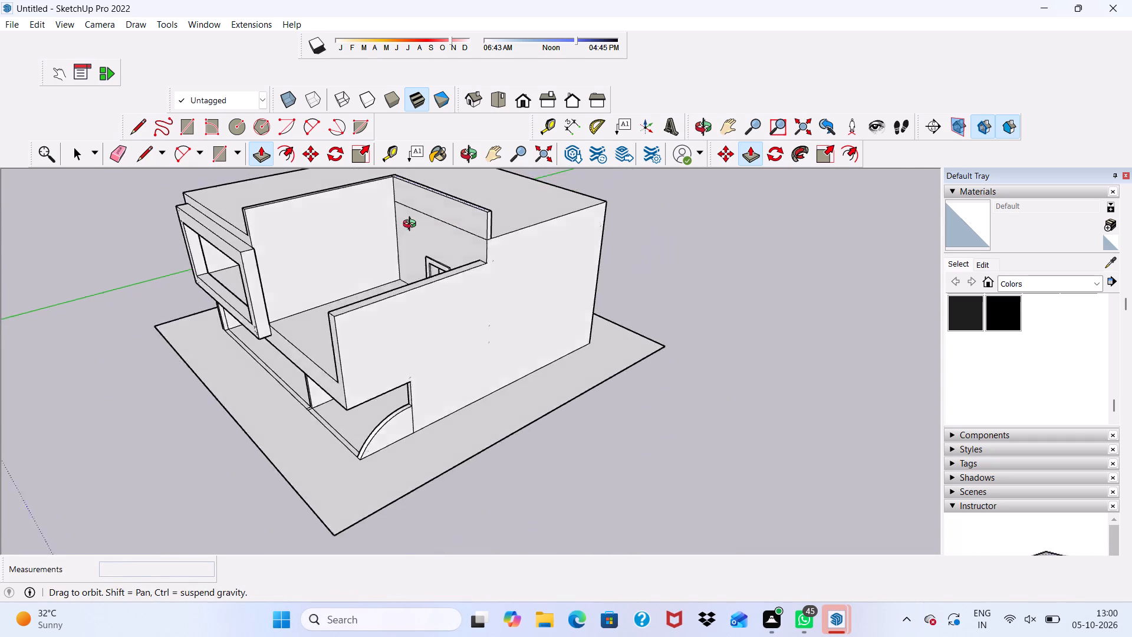
middle_click_drag(412, 225, 420, 279)
scroll(492, 233, "down", 1)
Erase the horizontal seam between the terrace door wall and the newly raised wall above it.
key("space")
scroll(422, 258, "up", 1)
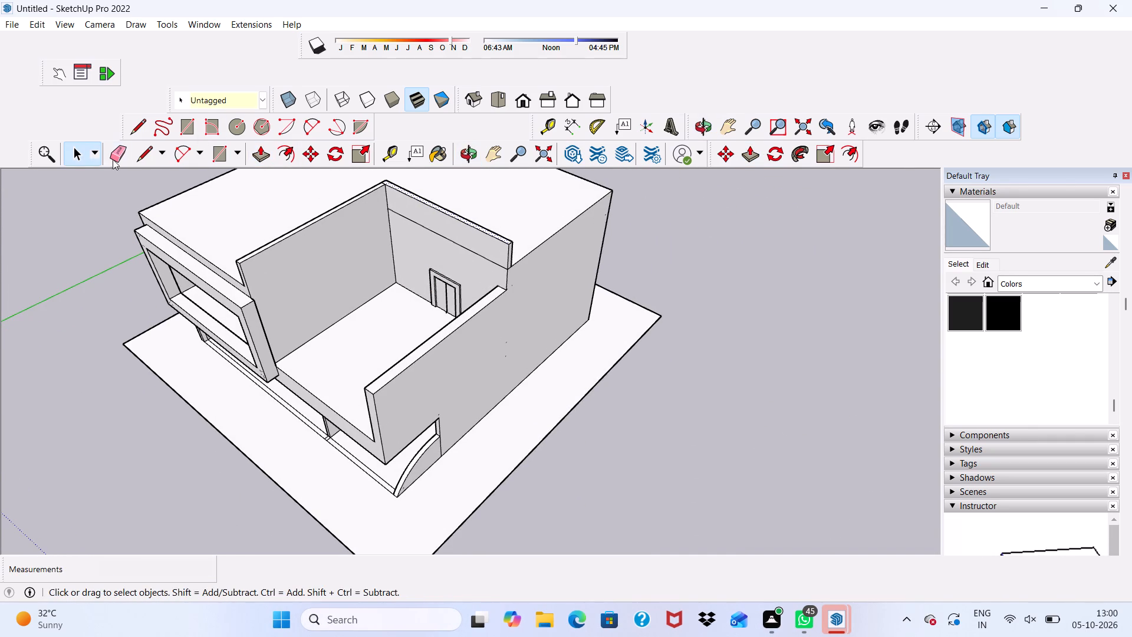
left_click(113, 150)
scroll(382, 230, "up", 4)
left_click_drag(415, 216, 430, 234)
scroll(433, 232, "down", 4)
middle_click_drag(435, 242, 562, 169)
key("space")
Examine the outer end of the newly raised wall where it meets the roof and the lower parapet.
scroll(596, 226, "down", 4)
middle_click_drag(621, 256, 560, 242)
scroll(594, 267, "up", 3)
scroll(594, 267, "down", 3)
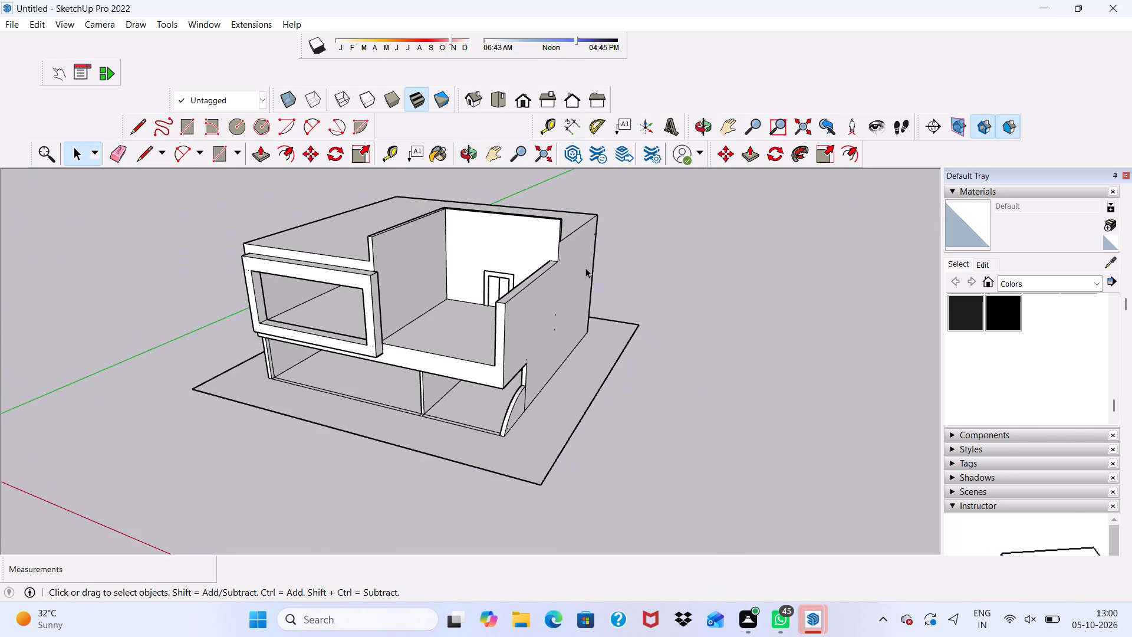
scroll(542, 241, "up", 6)
middle_click_drag(553, 256, 657, 252)
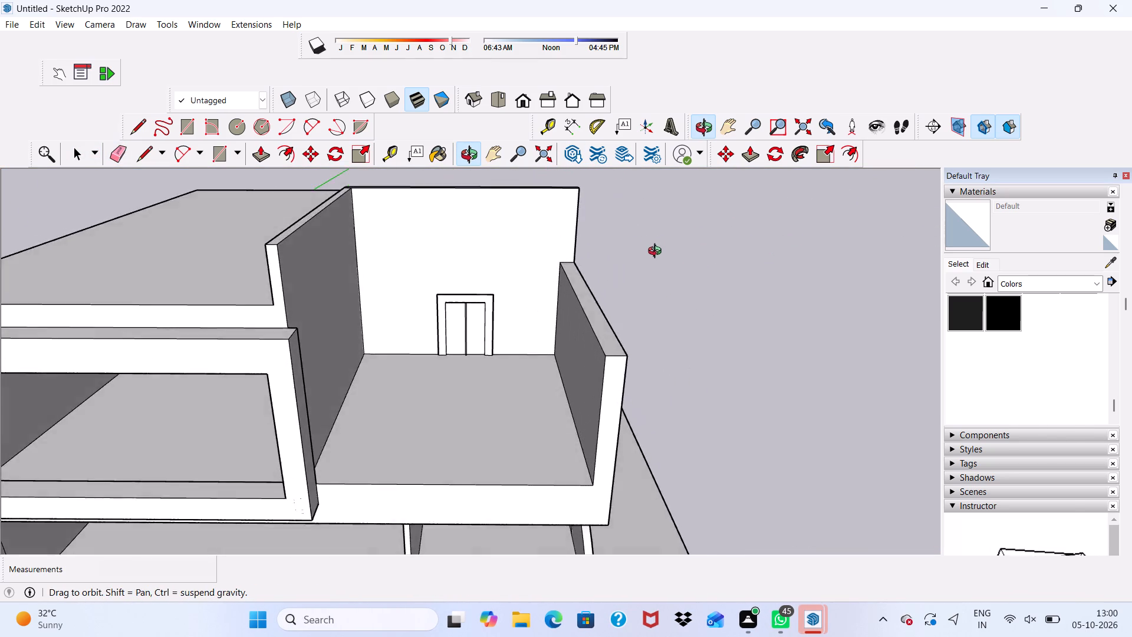
middle_click_drag(657, 252, 535, 262)
scroll(543, 219, "up", 3)
scroll(601, 223, "up", 2)
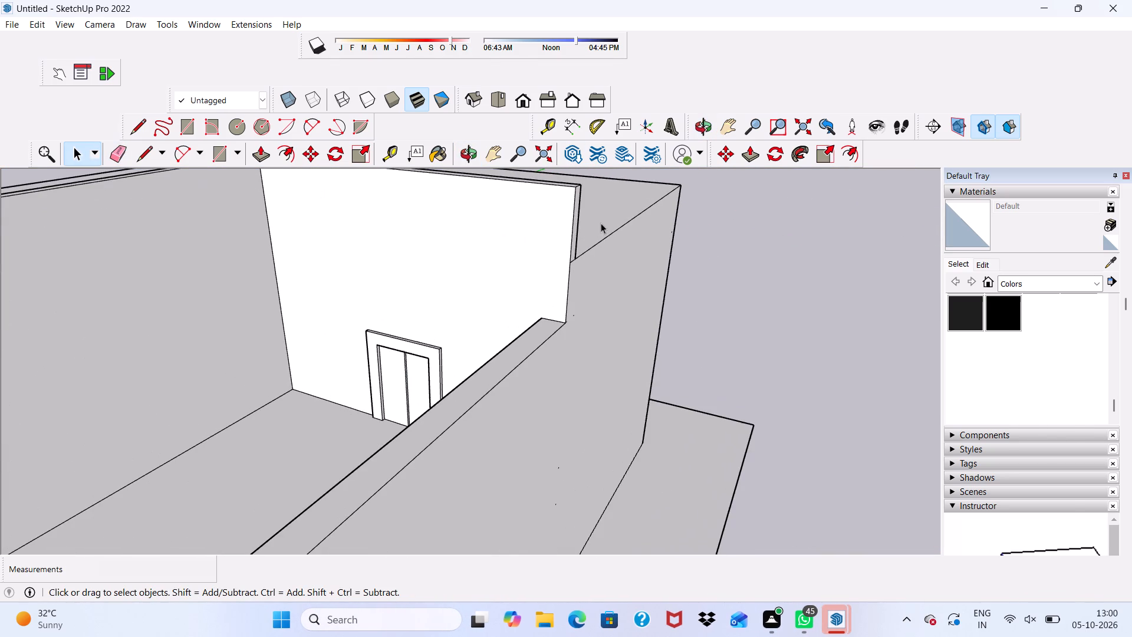
middle_click_drag(601, 223, 549, 218)
scroll(343, 206, "down", 2)
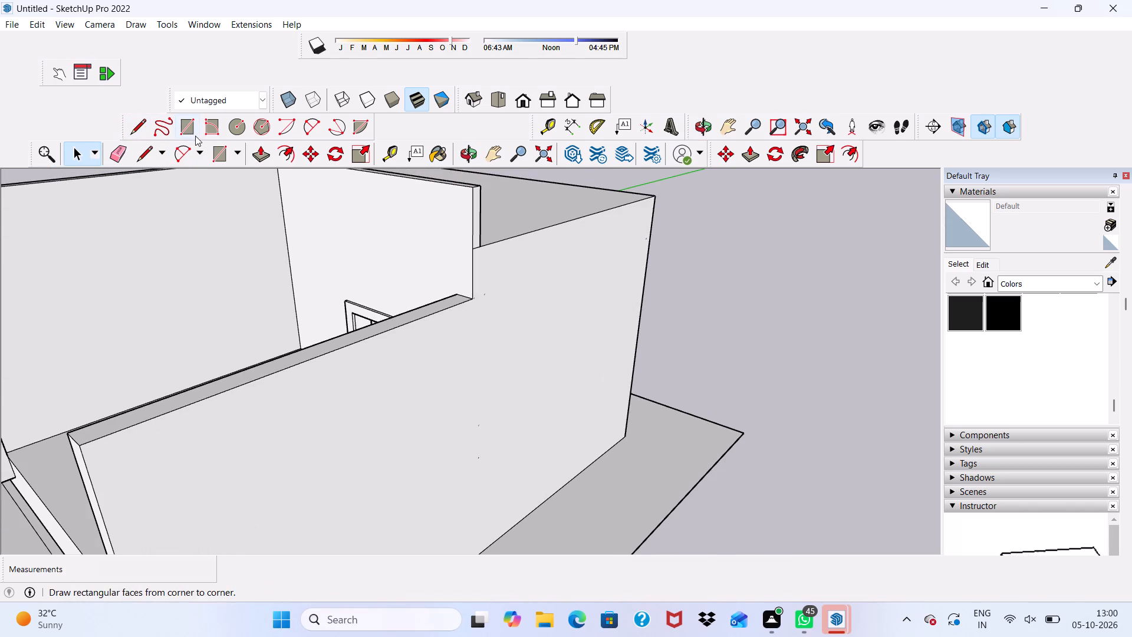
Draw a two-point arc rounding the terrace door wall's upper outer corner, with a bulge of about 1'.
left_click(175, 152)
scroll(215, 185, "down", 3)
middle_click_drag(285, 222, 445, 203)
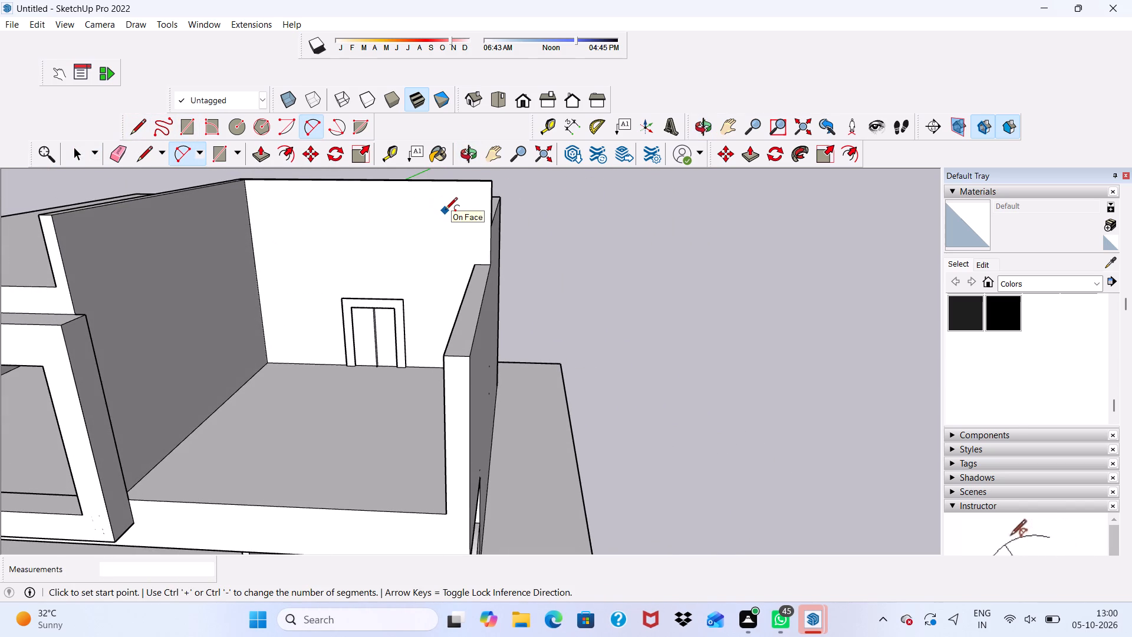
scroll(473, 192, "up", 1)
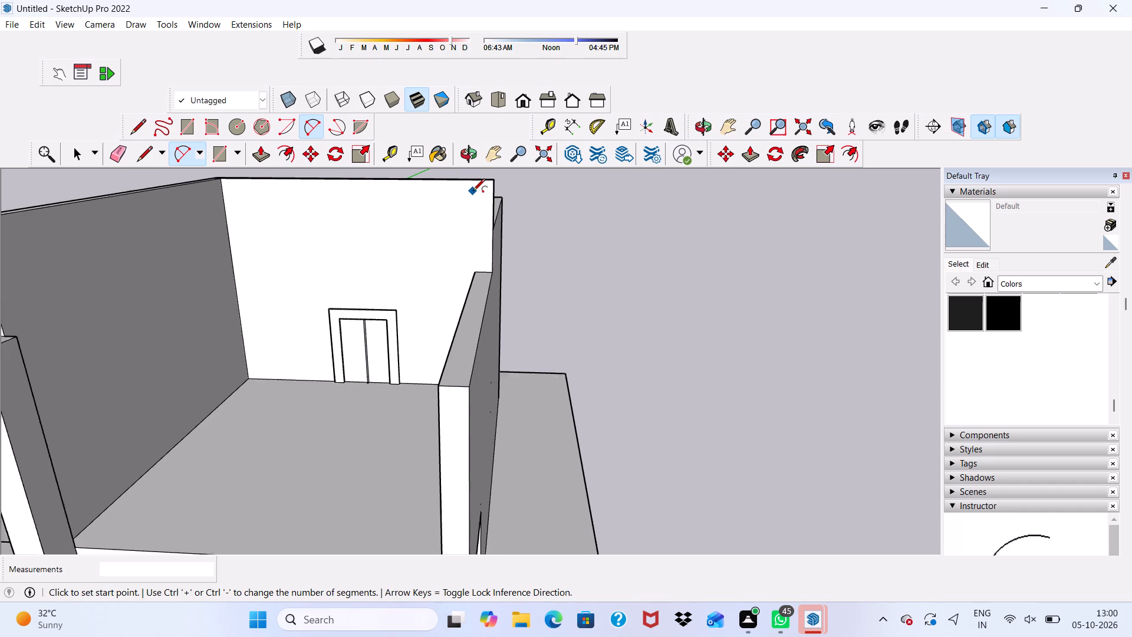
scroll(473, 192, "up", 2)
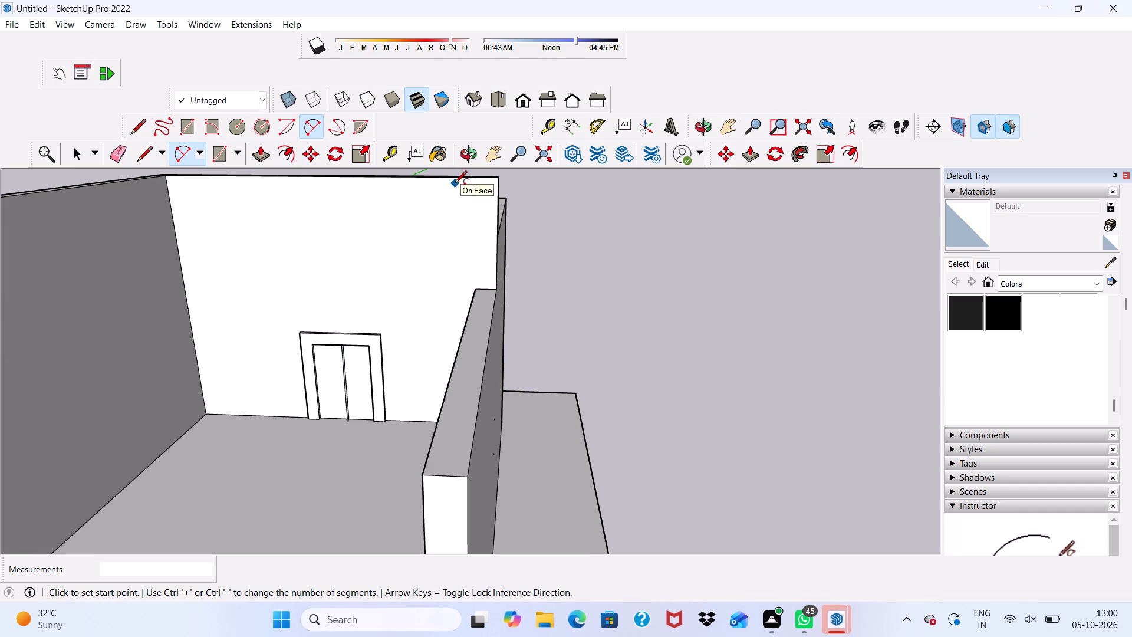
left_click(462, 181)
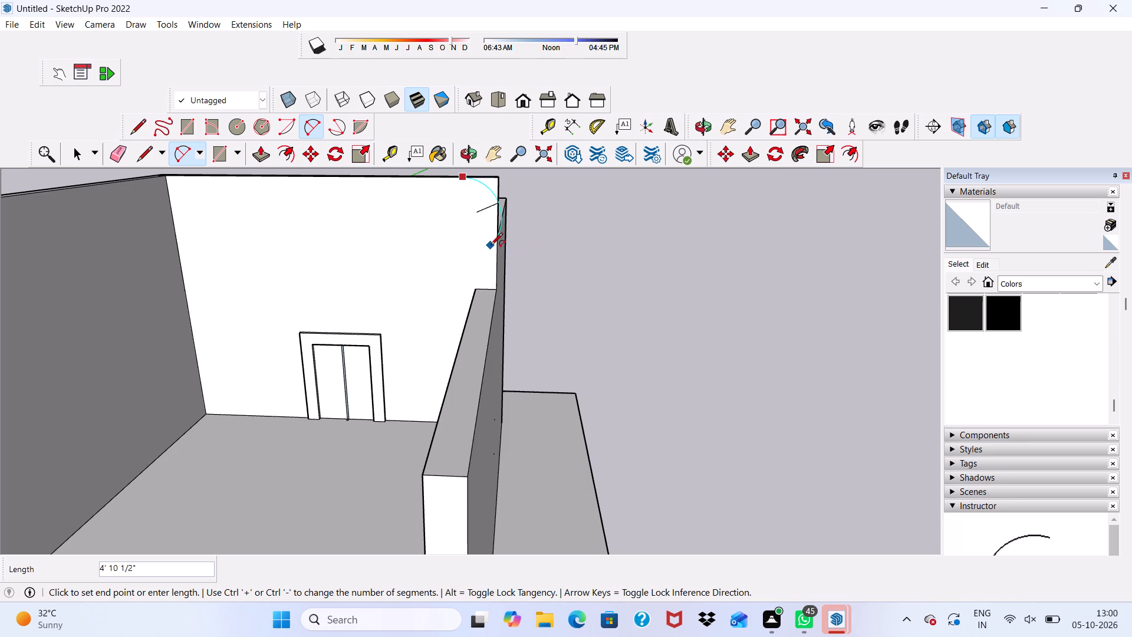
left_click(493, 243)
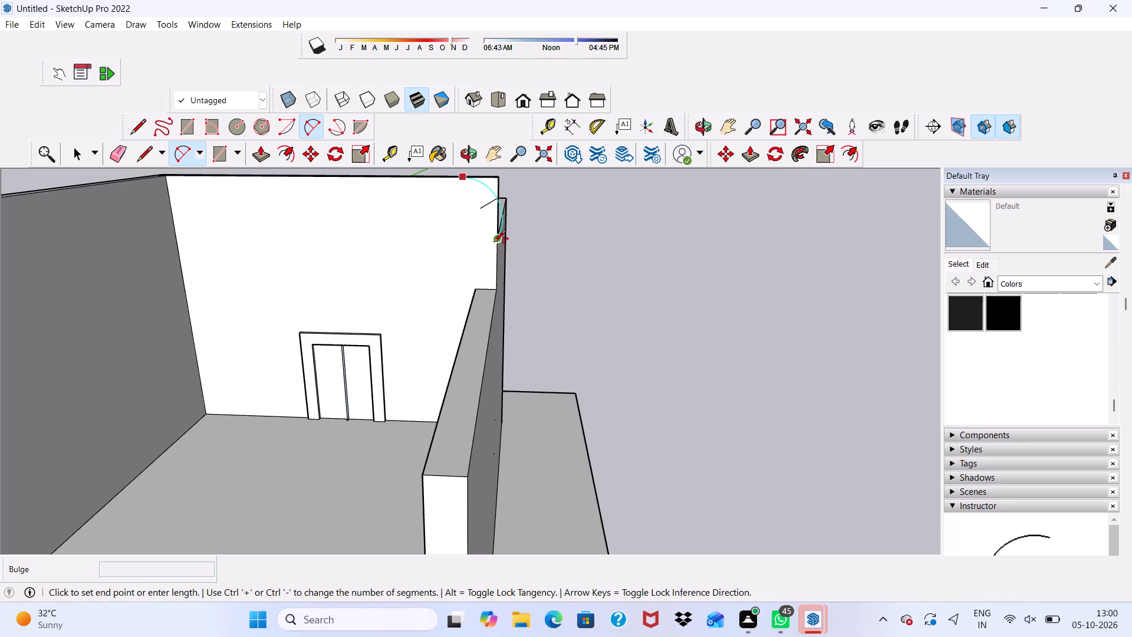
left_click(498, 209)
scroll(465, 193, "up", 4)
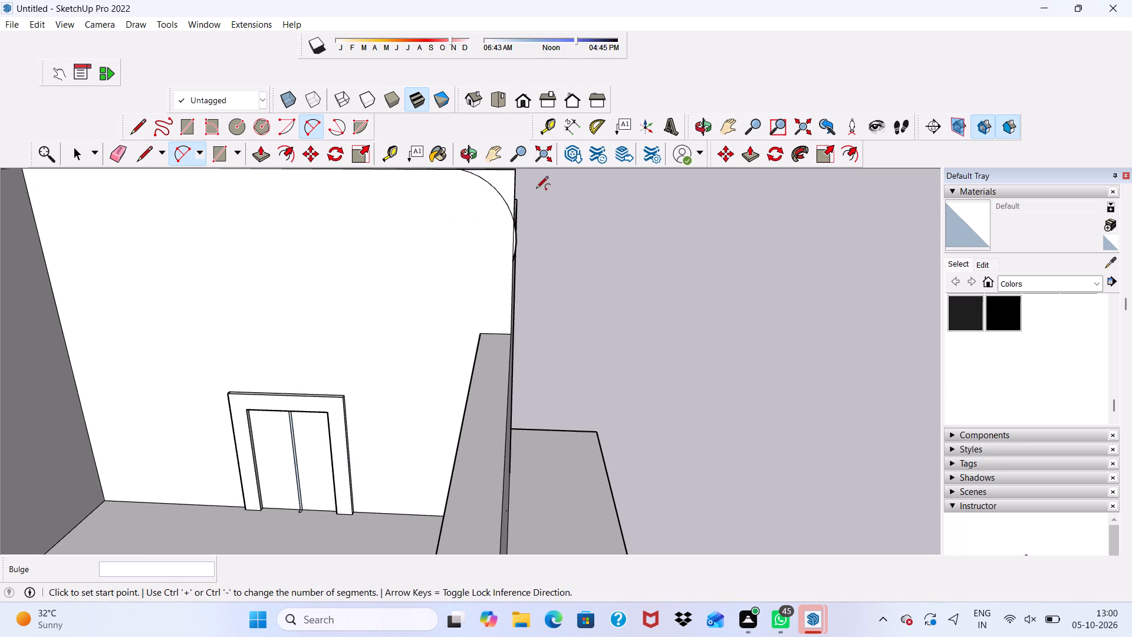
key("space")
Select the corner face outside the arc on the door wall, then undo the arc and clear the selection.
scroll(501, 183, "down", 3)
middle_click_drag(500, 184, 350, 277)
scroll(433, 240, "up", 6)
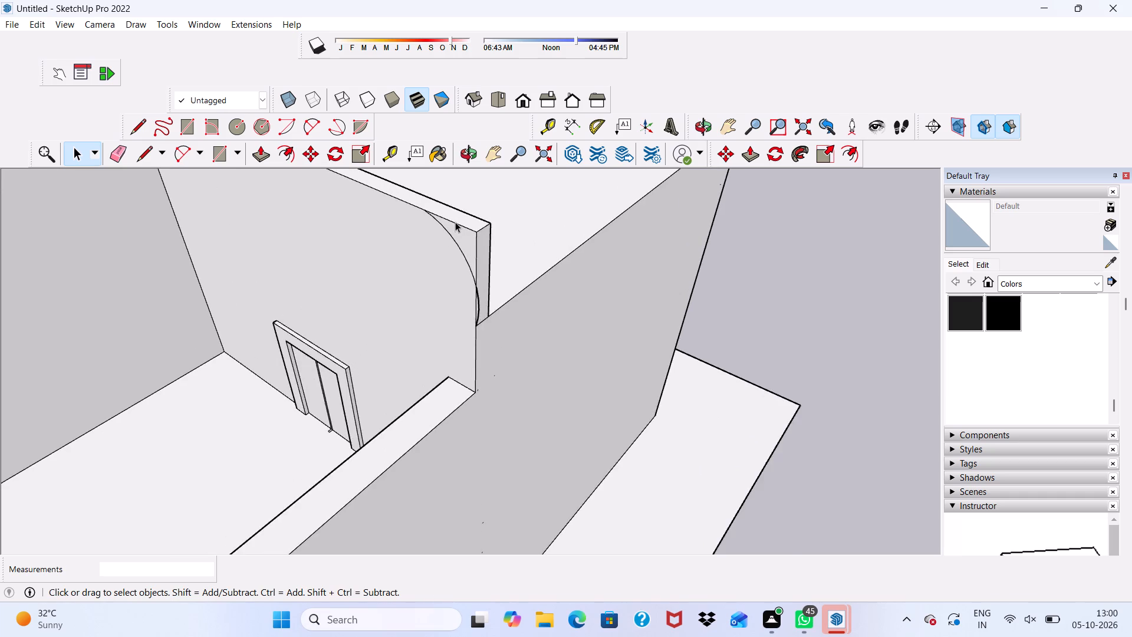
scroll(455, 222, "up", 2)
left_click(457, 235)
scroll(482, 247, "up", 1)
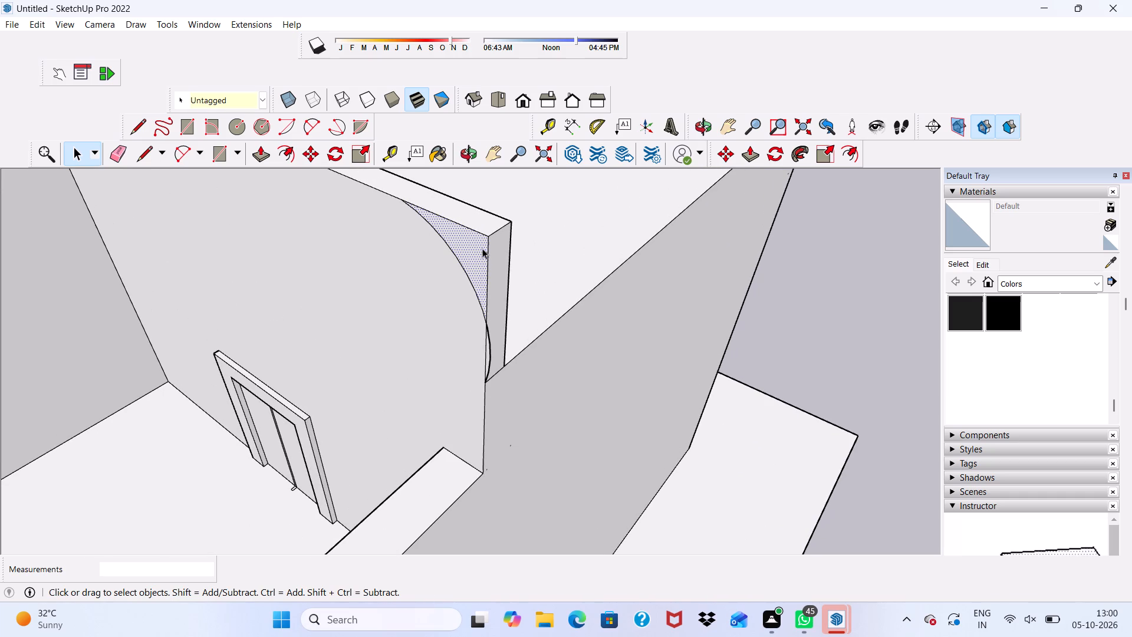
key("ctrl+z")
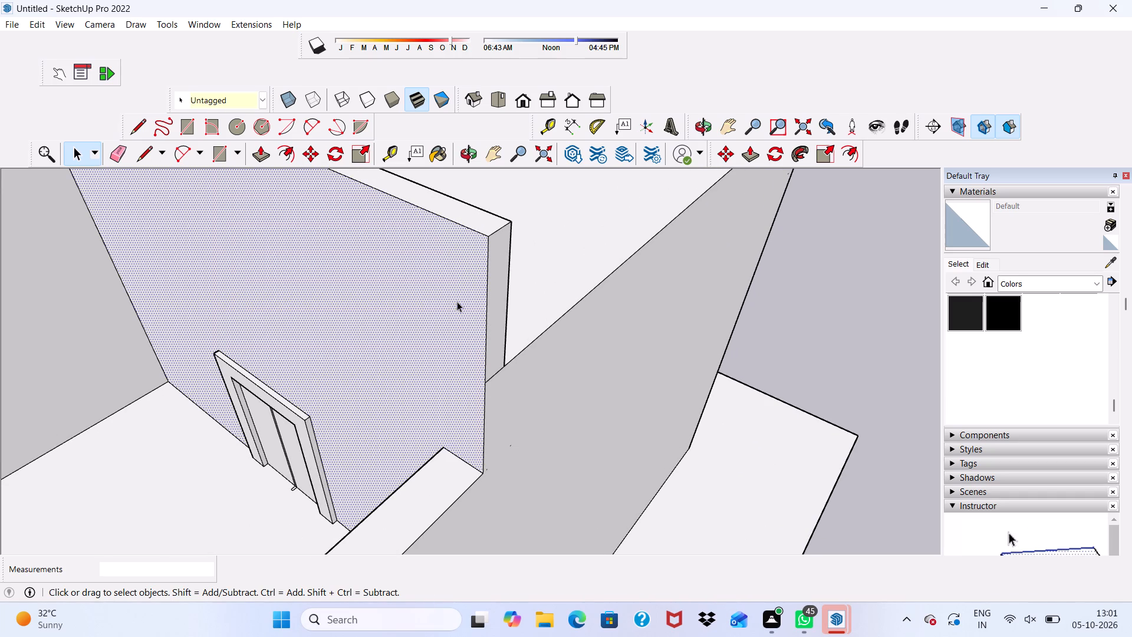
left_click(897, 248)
Pull the low outer side parapet's top face up about 7' 6", level with the terrace door wall's top.
scroll(457, 286, "down", 3)
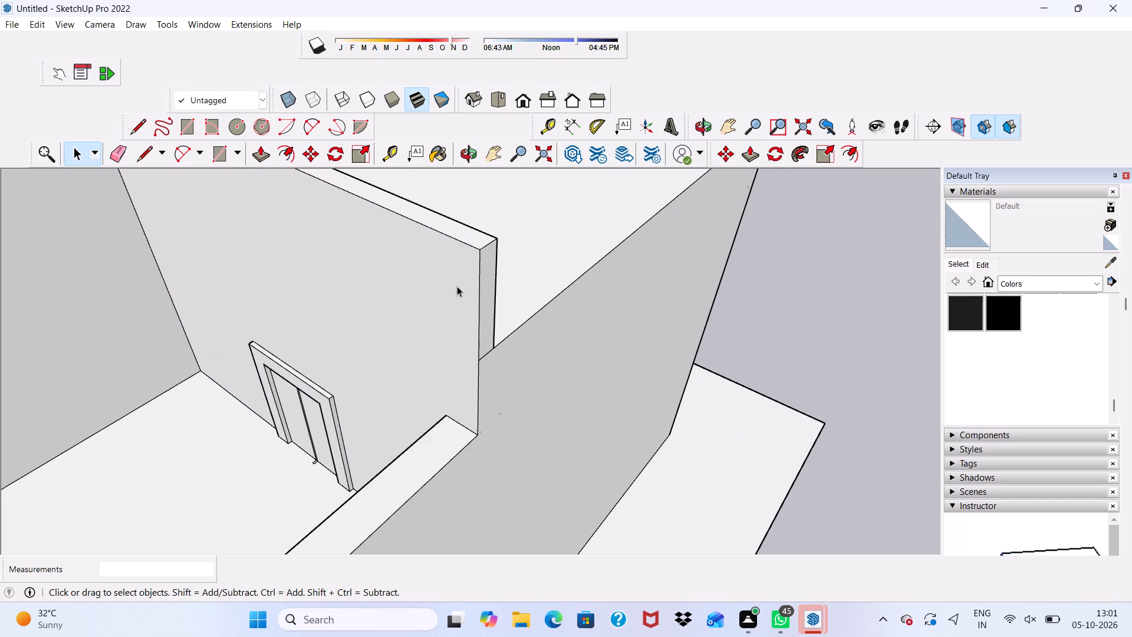
middle_click_drag(457, 286, 492, 267)
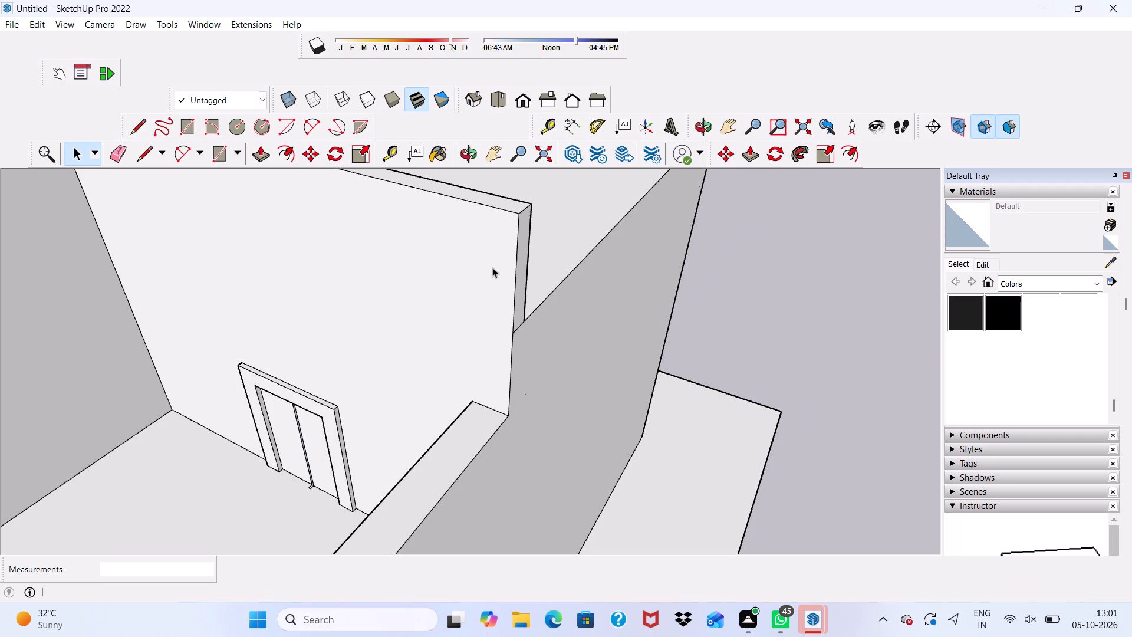
scroll(491, 268, "down", 3)
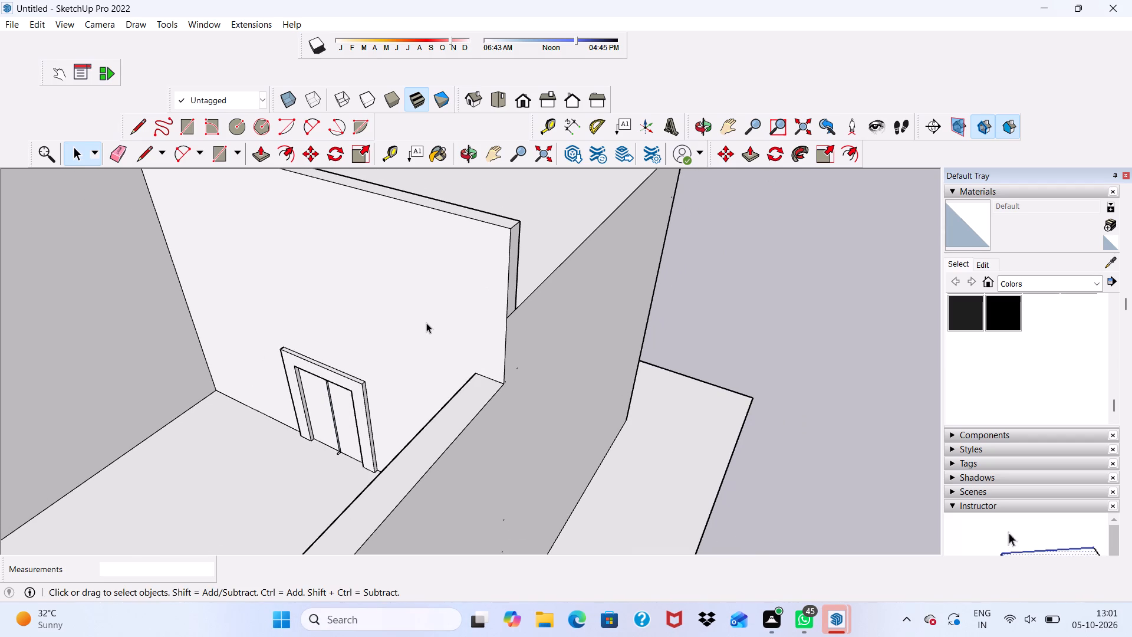
scroll(415, 324, "down", 1)
middle_click_drag(390, 294, 491, 252)
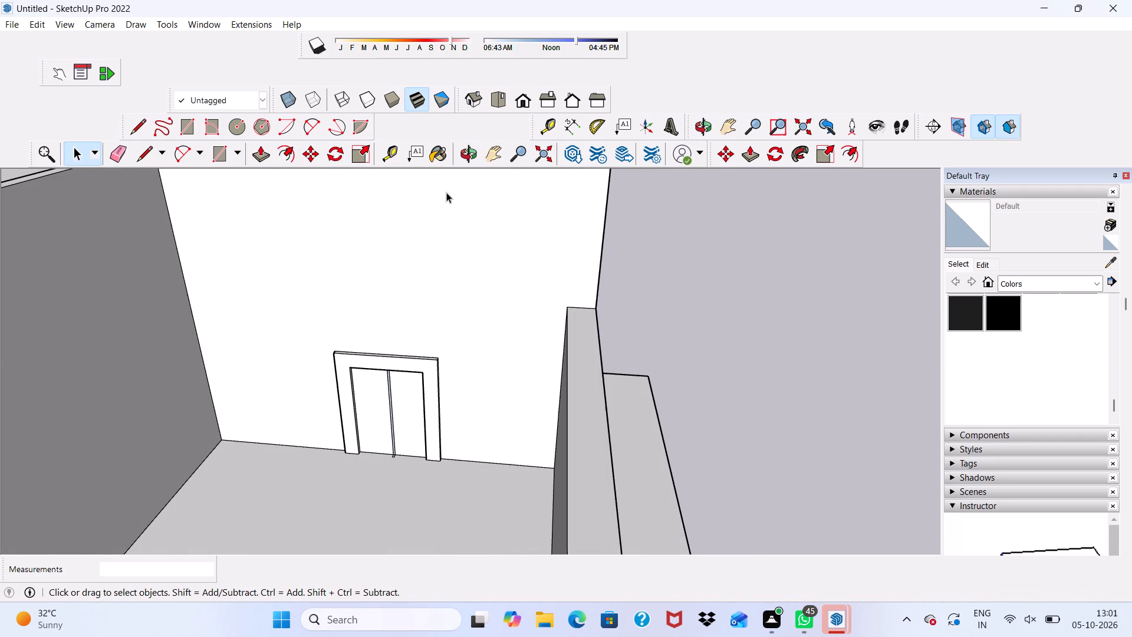
scroll(473, 202, "down", 5)
scroll(606, 240, "down", 3)
left_click(580, 295)
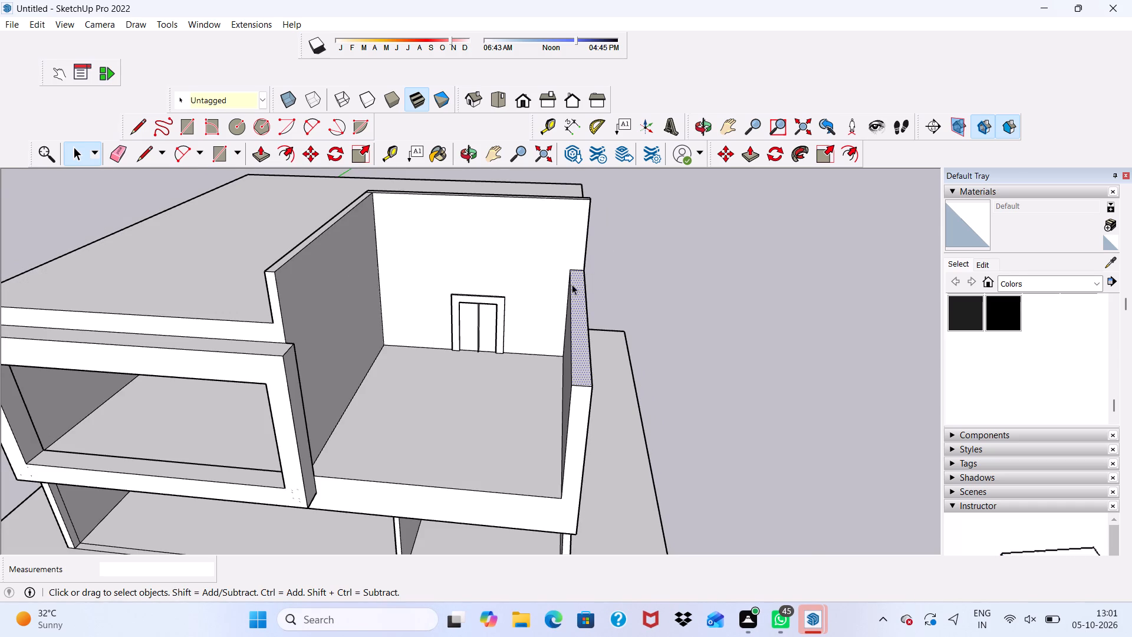
left_click(257, 151)
left_click(584, 344)
scroll(554, 227, "down", 1)
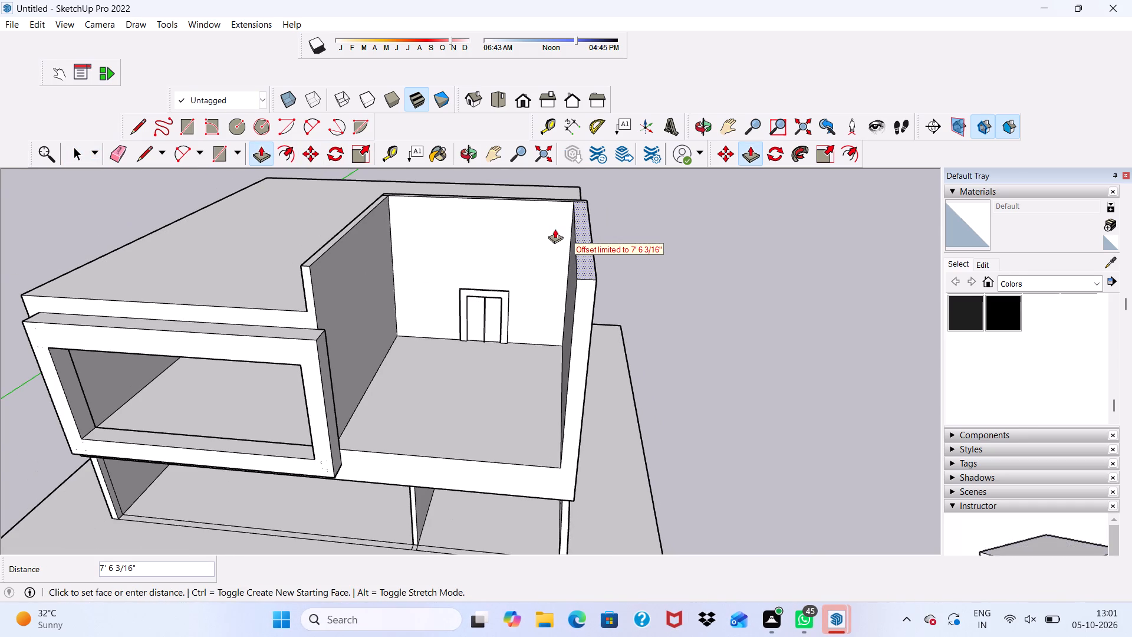
scroll(547, 228, "down", 3)
middle_click_drag(551, 211, 691, 334)
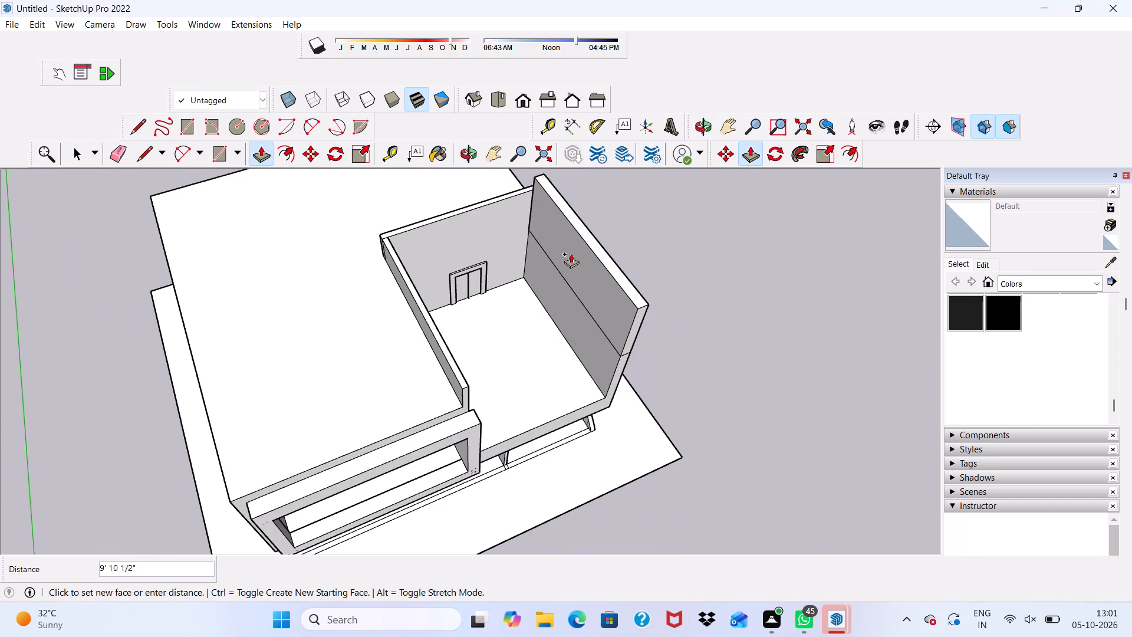
left_click(493, 195)
Examine the corner where the raised outer side wall meets the terrace door wall, inside, outside and along the wall tops.
scroll(478, 218, "down", 5)
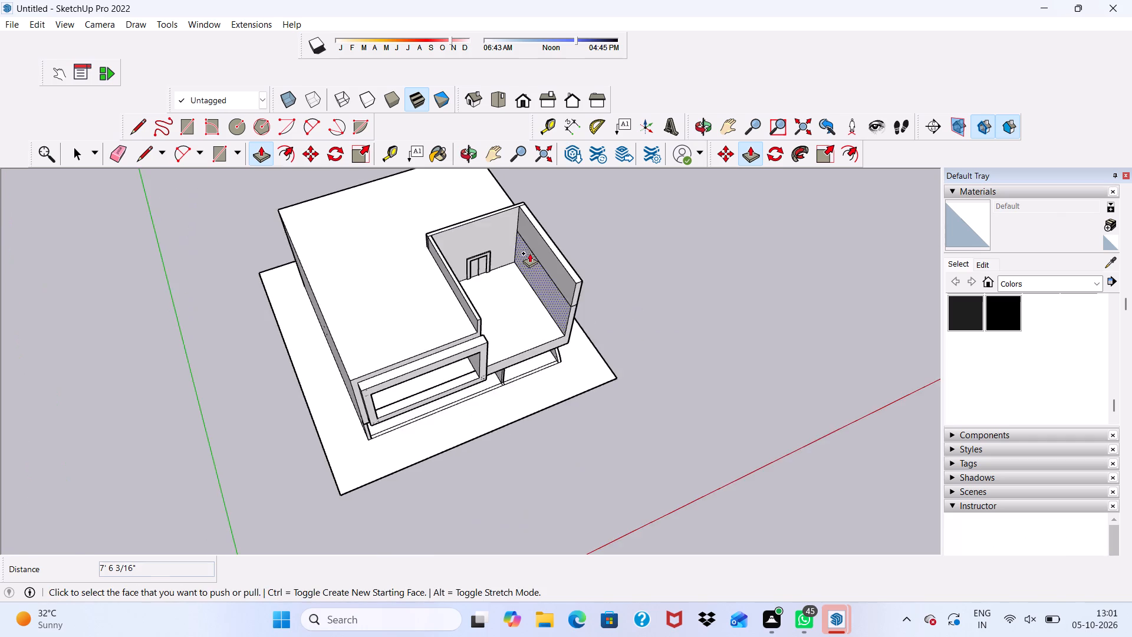
middle_click_drag(529, 253, 617, 215)
scroll(600, 209, "up", 3)
key("space")
key("space")
middle_click_drag(482, 242, 438, 216)
scroll(482, 242, "up", 1)
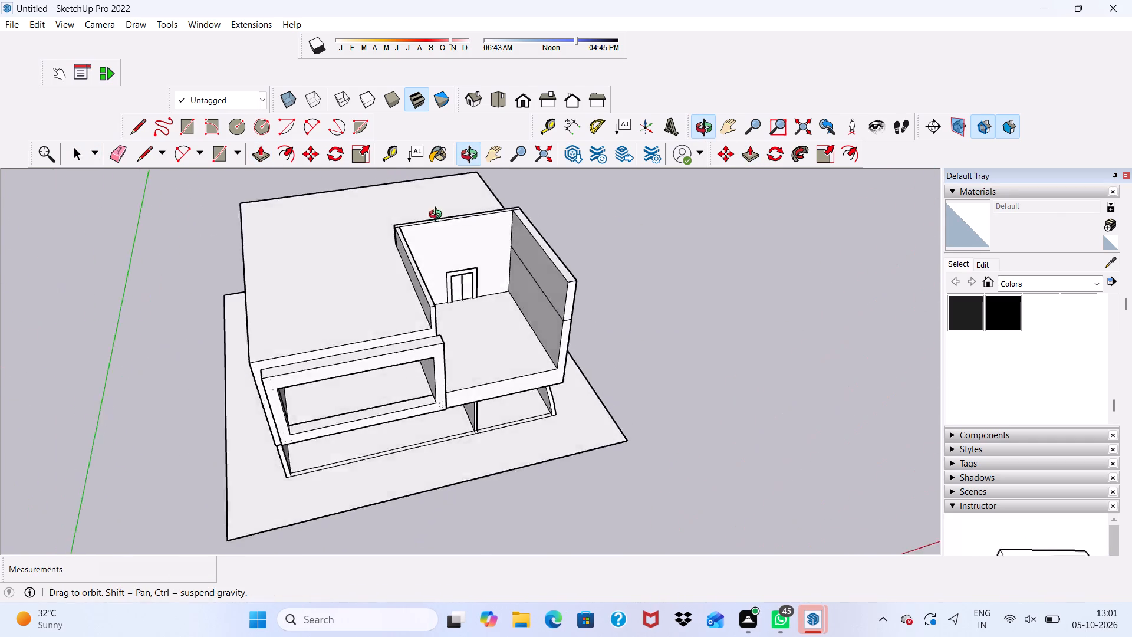
middle_click_drag(438, 216, 475, 227)
scroll(475, 228, "up", 13)
scroll(452, 224, "down", 1)
scroll(452, 224, "up", 1)
scroll(450, 227, "down", 4)
middle_click_drag(455, 321, 446, 251)
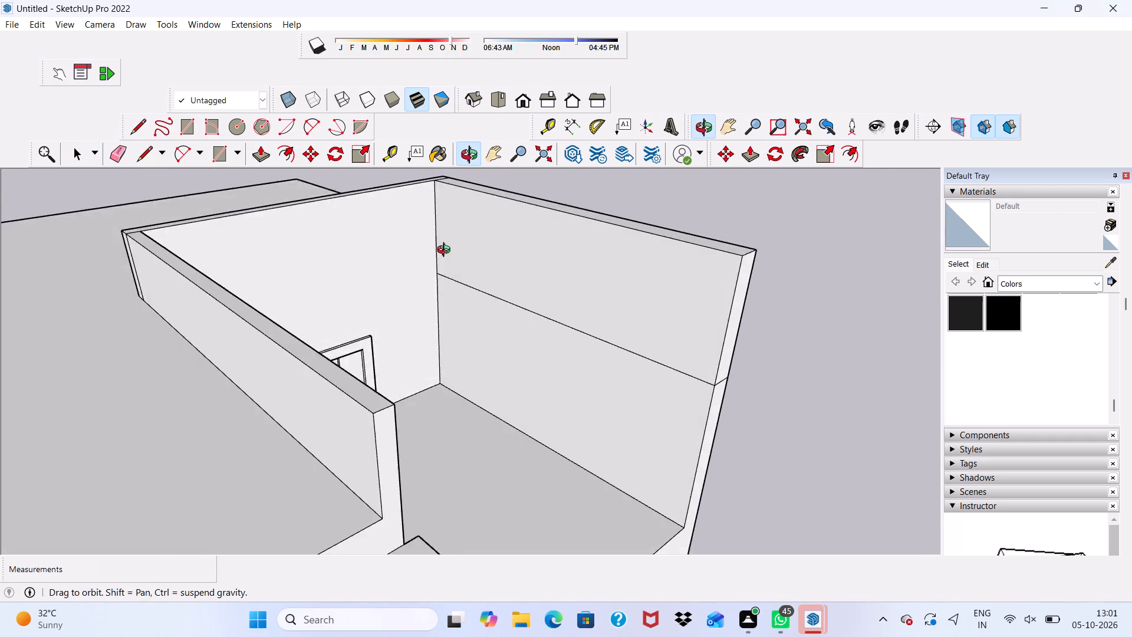
middle_click_drag(446, 251, 447, 243)
scroll(429, 208, "up", 5)
scroll(409, 221, "down", 1)
middle_click_drag(448, 249, 125, 325)
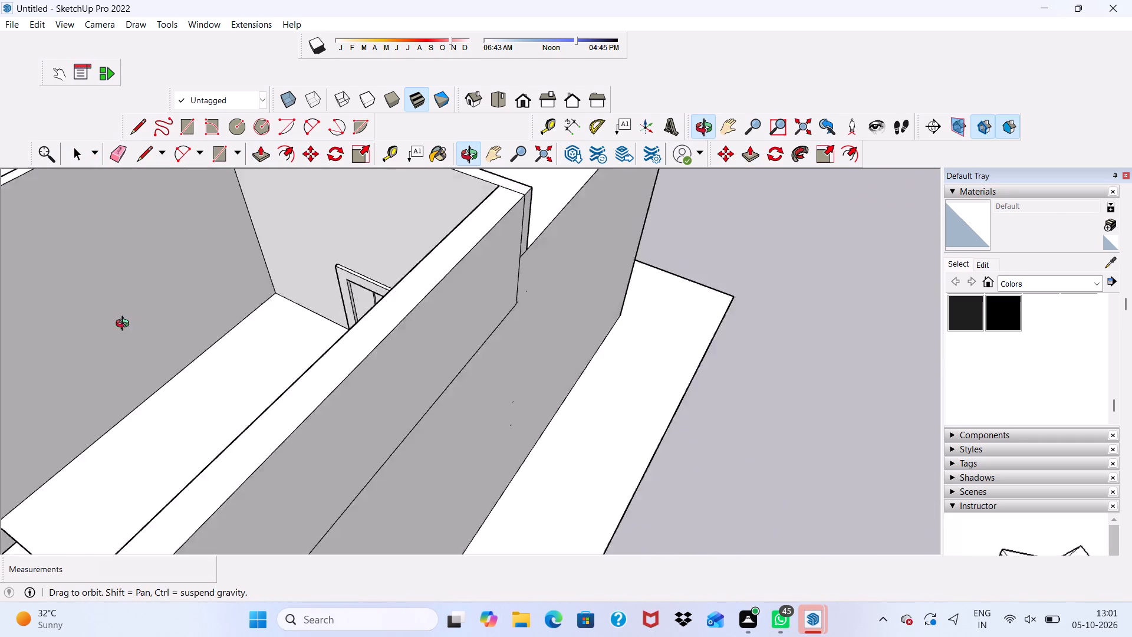
middle_click_drag(125, 325, 448, 320)
scroll(420, 218, "up", 4)
middle_click_drag(427, 211, 468, 241)
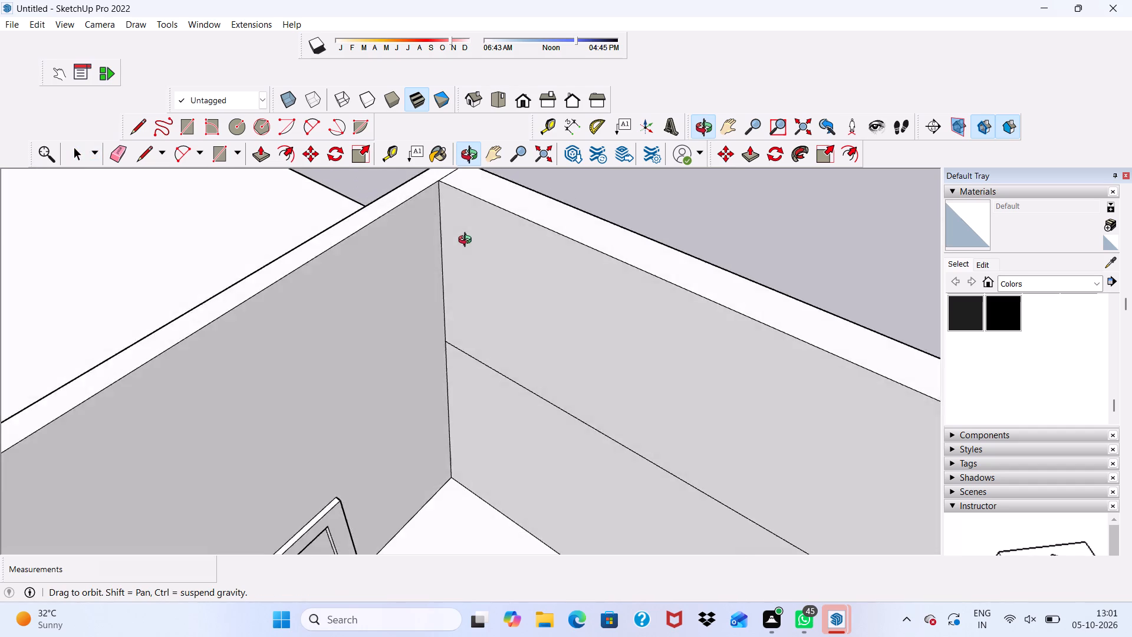
middle_click_drag(468, 241, 146, 336)
middle_click_drag(146, 336, 159, 336)
scroll(300, 318, "down", 4)
middle_click_drag(354, 328, 562, 249)
scroll(493, 229, "up", 11)
middle_click_drag(452, 195, 461, 201)
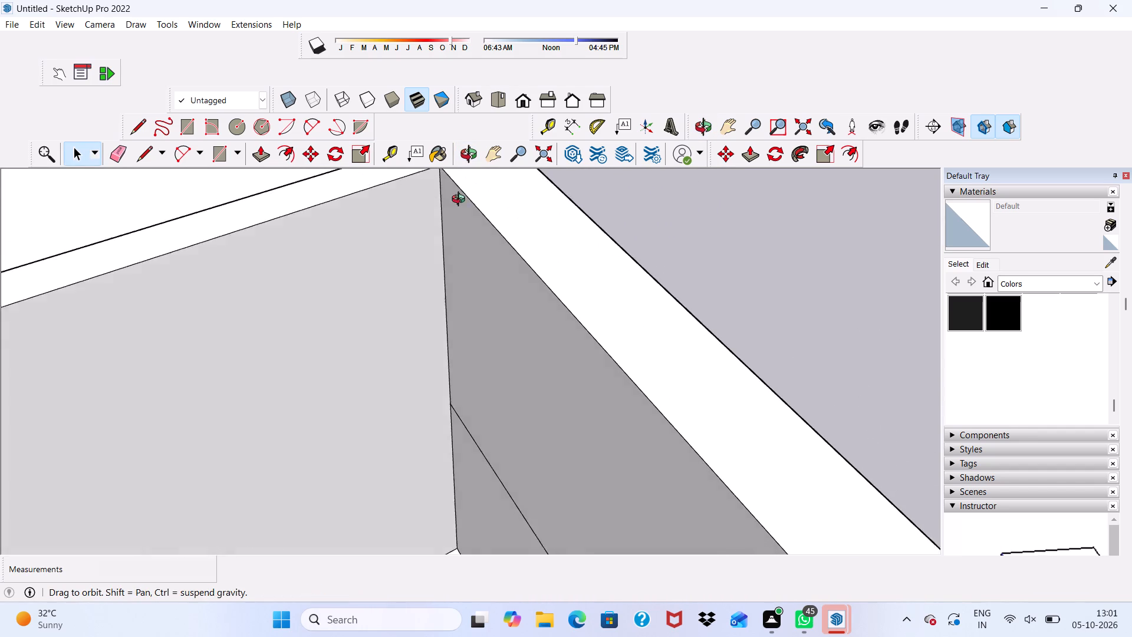
middle_click_drag(461, 201, 511, 254)
scroll(464, 222, "up", 3)
left_click(476, 232)
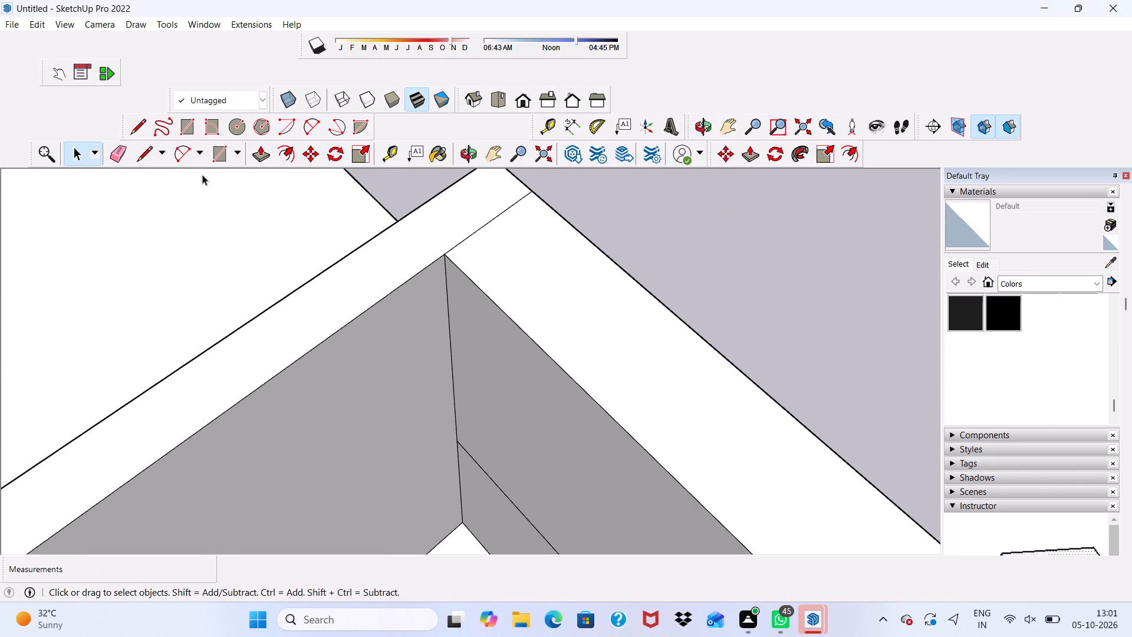
scroll(436, 267, "down", 3)
middle_click_drag(458, 288, 474, 186)
middle_click(474, 186)
scroll(334, 251, "down", 4)
middle_click_drag(354, 262, 257, 232)
scroll(259, 227, "down", 3)
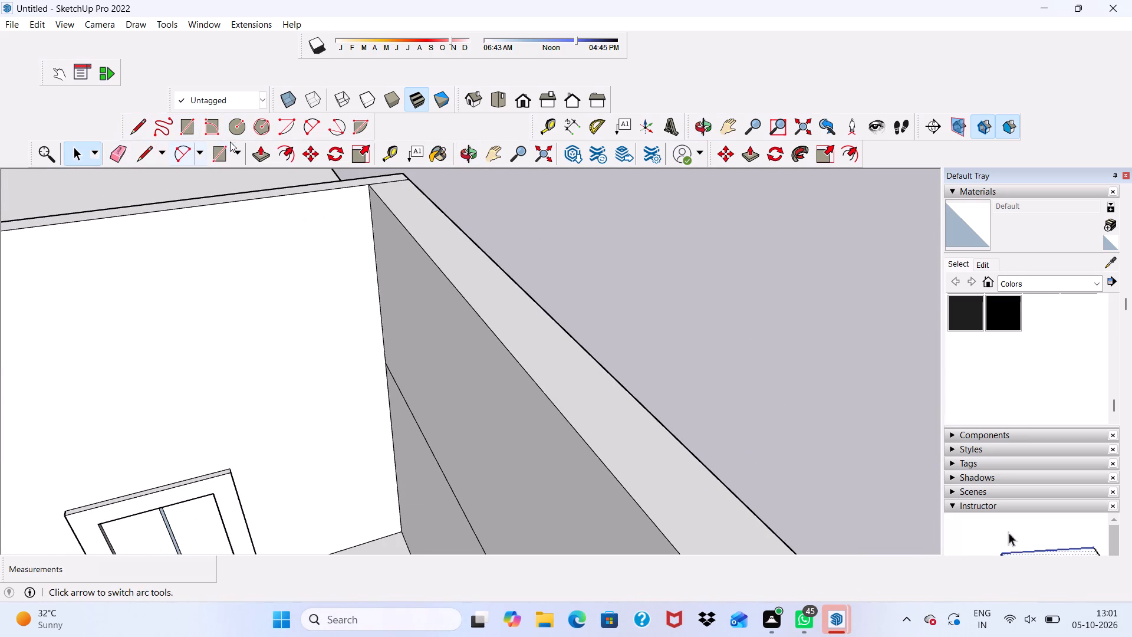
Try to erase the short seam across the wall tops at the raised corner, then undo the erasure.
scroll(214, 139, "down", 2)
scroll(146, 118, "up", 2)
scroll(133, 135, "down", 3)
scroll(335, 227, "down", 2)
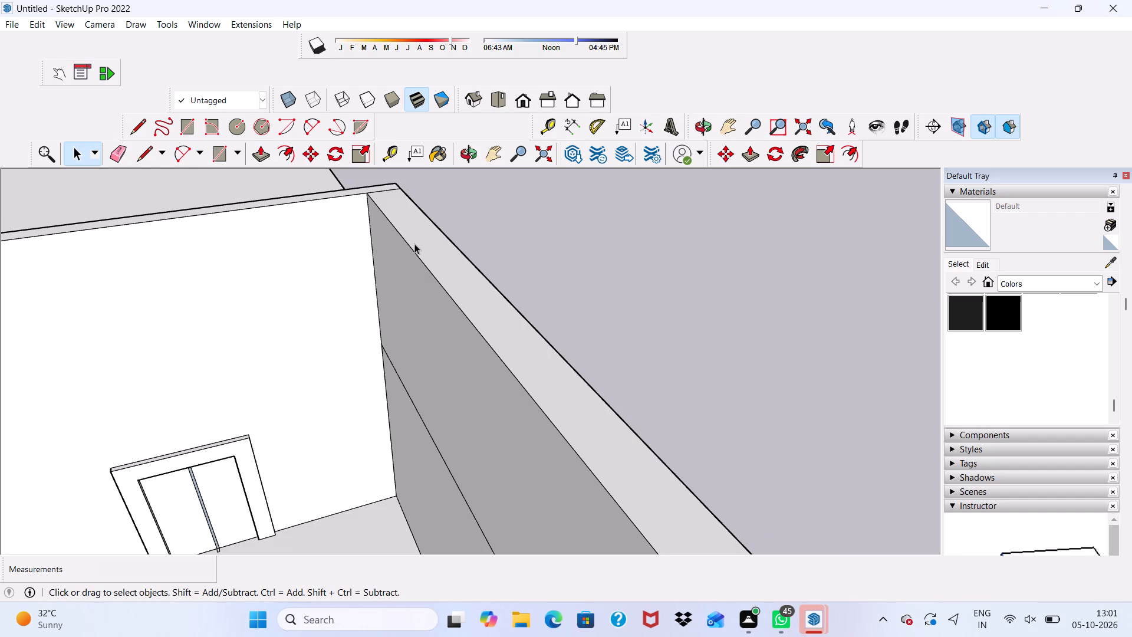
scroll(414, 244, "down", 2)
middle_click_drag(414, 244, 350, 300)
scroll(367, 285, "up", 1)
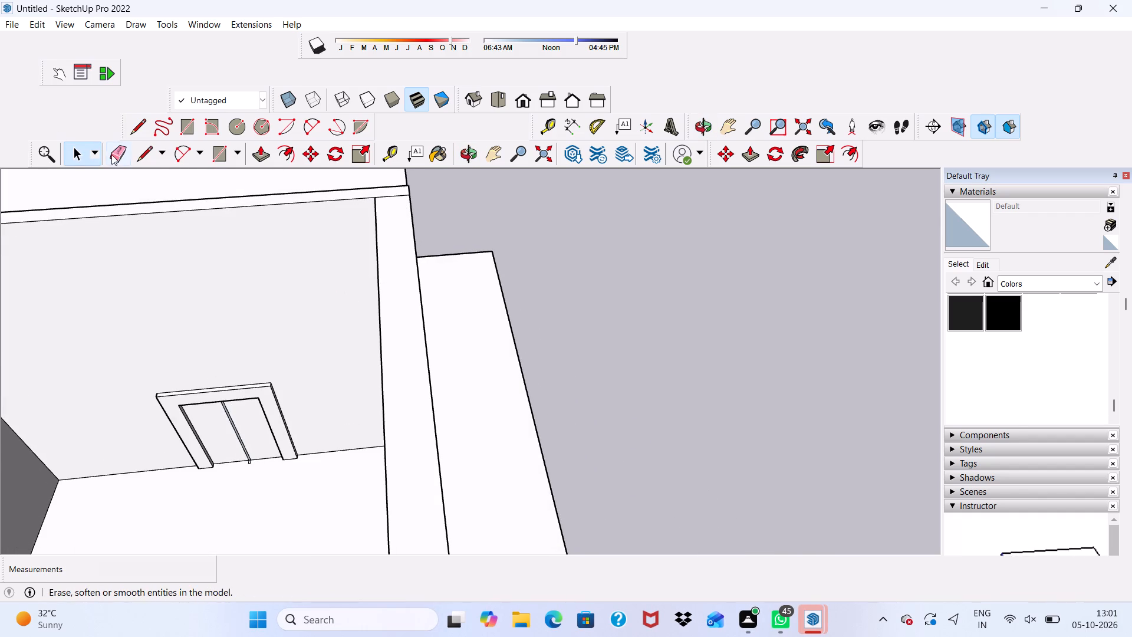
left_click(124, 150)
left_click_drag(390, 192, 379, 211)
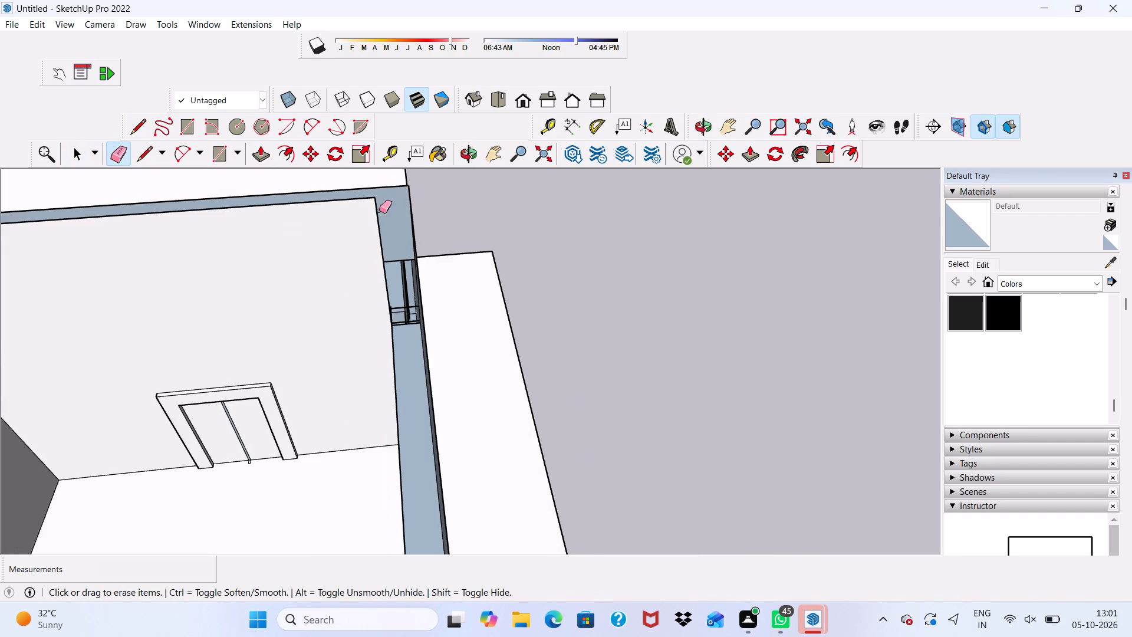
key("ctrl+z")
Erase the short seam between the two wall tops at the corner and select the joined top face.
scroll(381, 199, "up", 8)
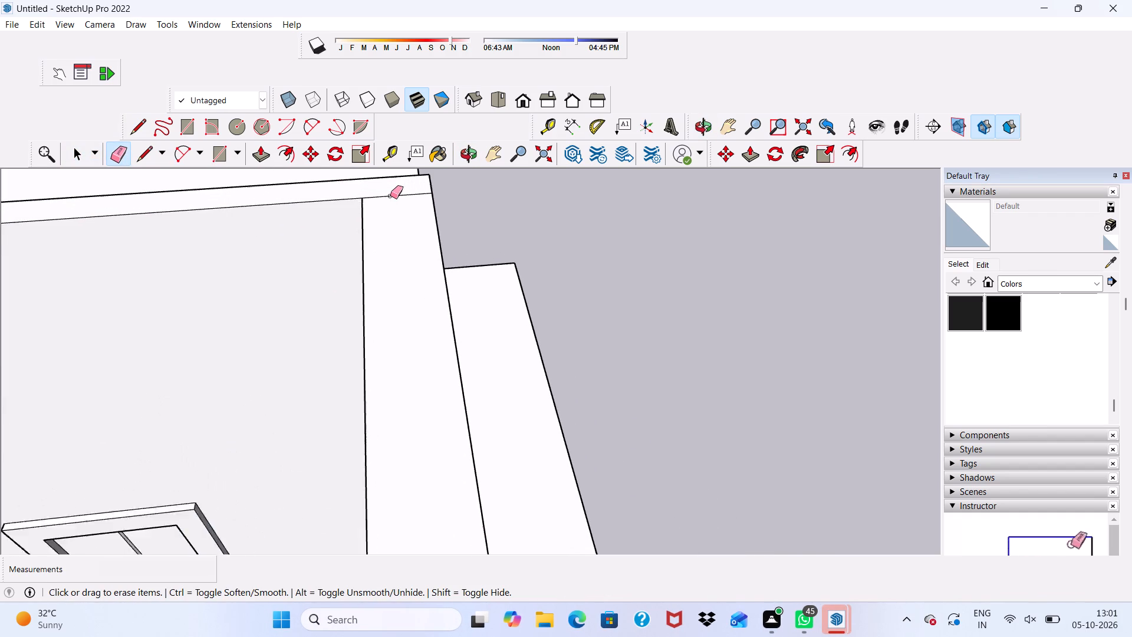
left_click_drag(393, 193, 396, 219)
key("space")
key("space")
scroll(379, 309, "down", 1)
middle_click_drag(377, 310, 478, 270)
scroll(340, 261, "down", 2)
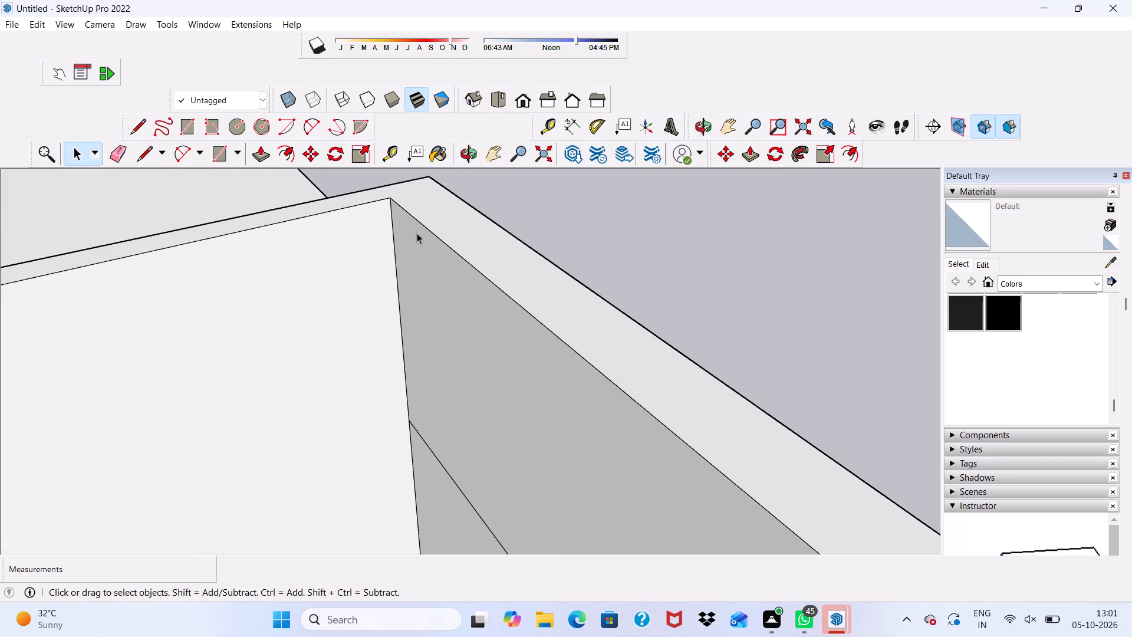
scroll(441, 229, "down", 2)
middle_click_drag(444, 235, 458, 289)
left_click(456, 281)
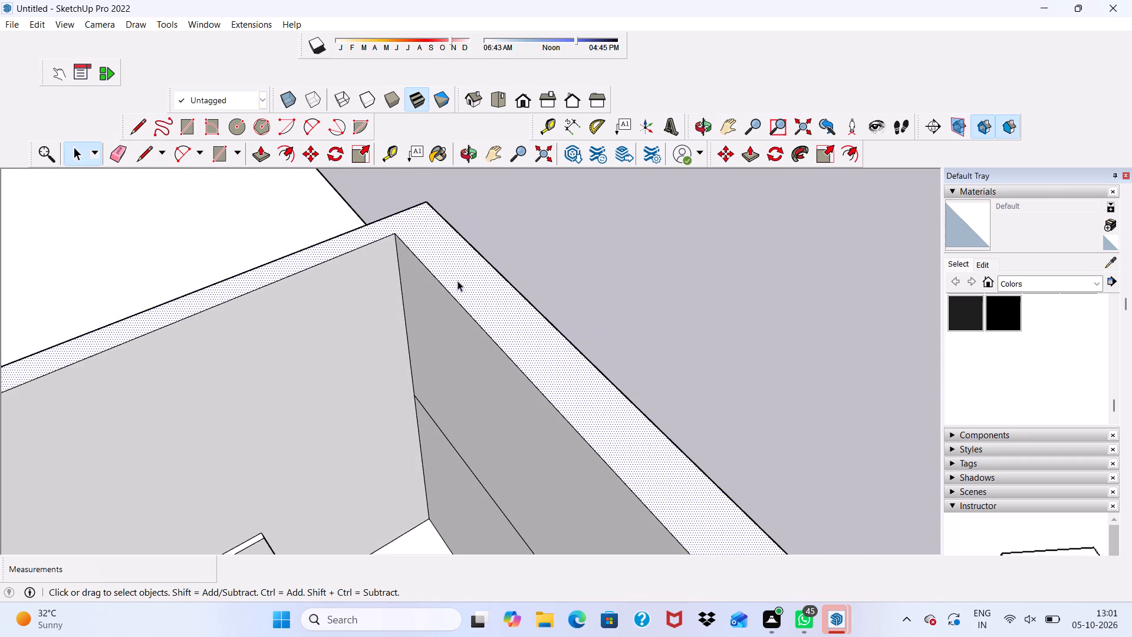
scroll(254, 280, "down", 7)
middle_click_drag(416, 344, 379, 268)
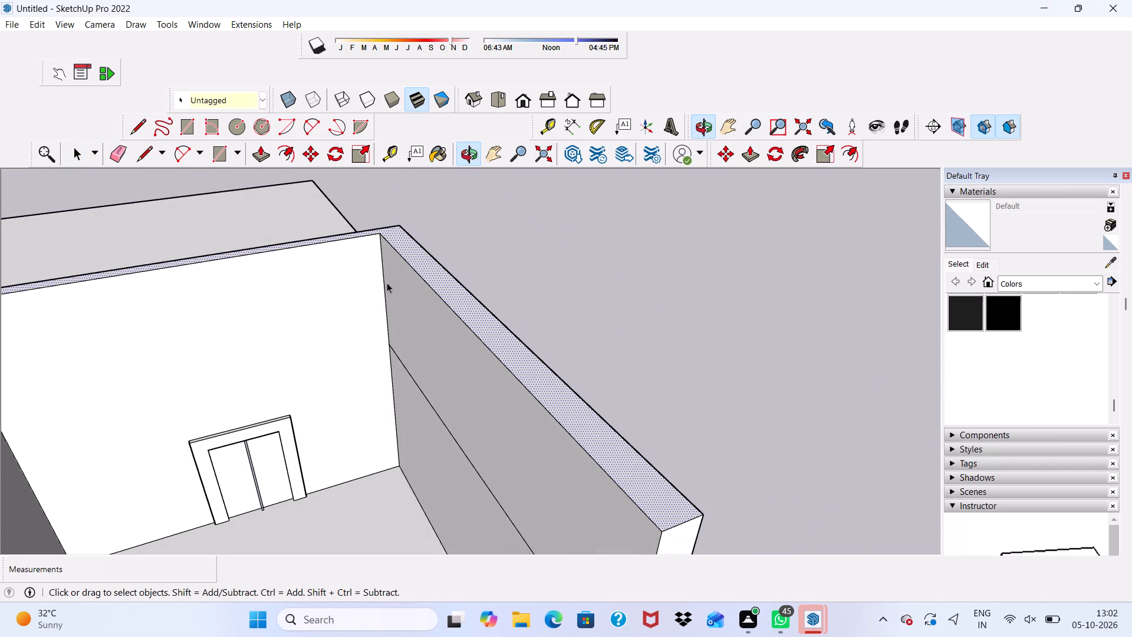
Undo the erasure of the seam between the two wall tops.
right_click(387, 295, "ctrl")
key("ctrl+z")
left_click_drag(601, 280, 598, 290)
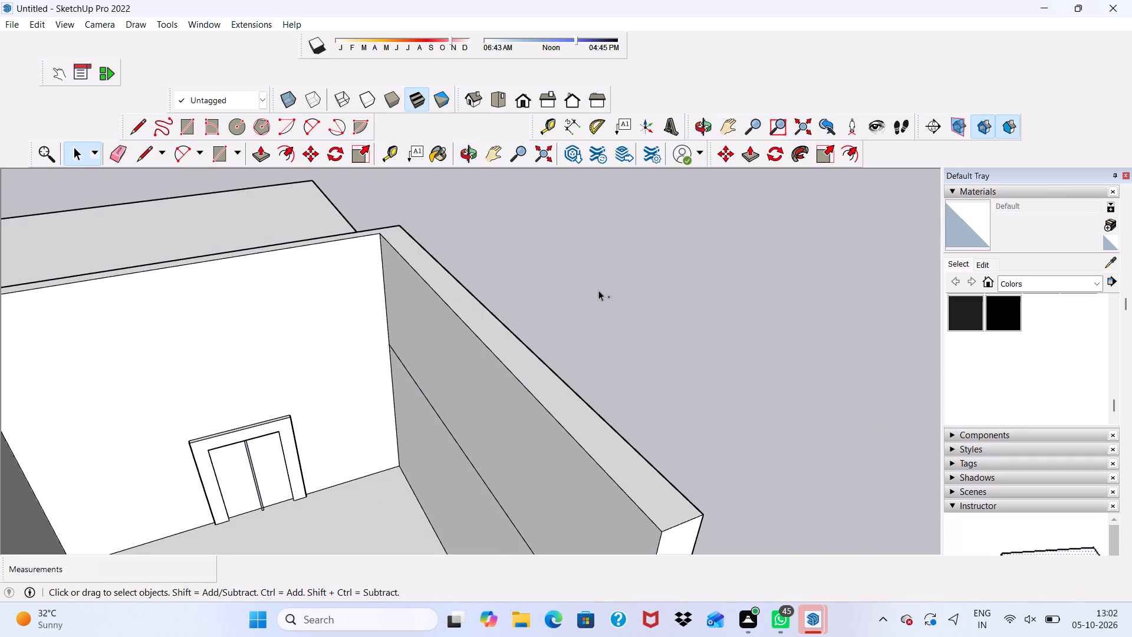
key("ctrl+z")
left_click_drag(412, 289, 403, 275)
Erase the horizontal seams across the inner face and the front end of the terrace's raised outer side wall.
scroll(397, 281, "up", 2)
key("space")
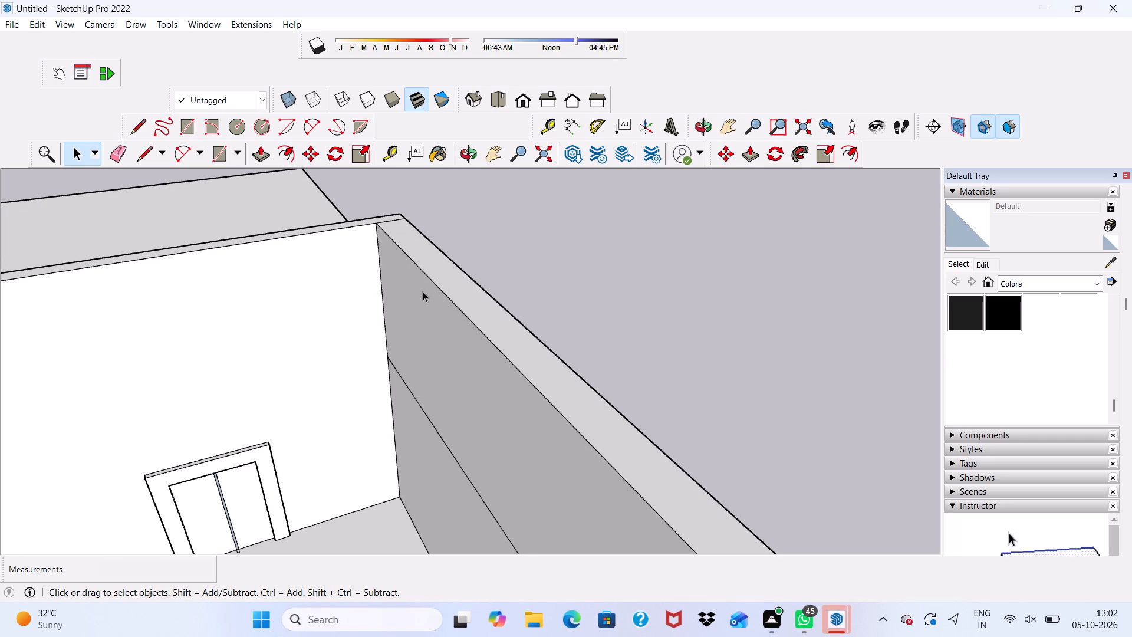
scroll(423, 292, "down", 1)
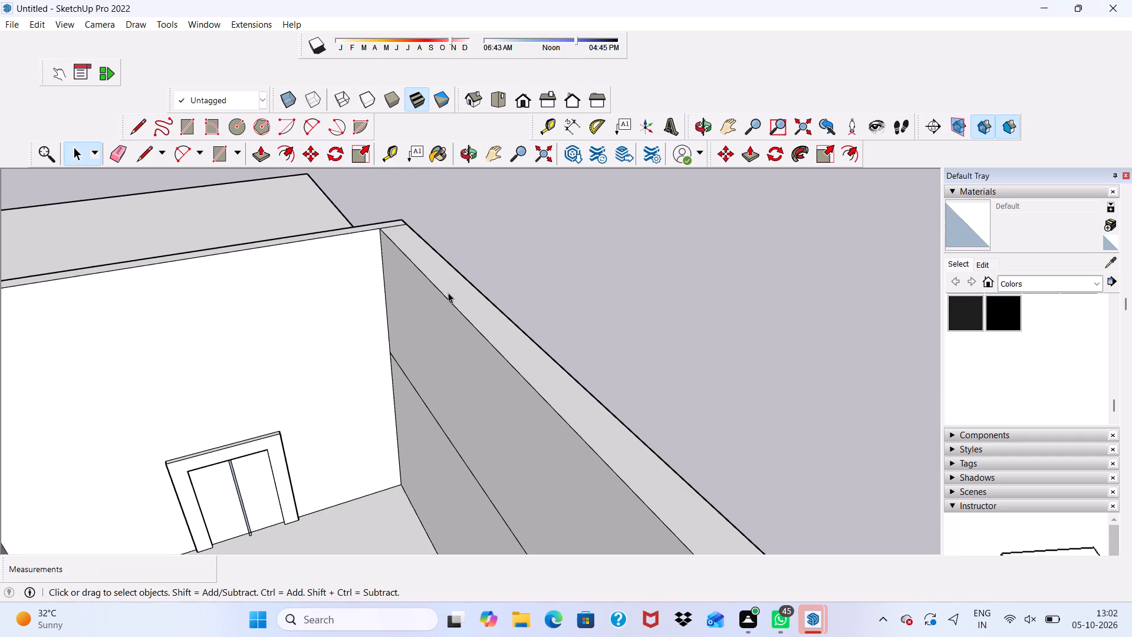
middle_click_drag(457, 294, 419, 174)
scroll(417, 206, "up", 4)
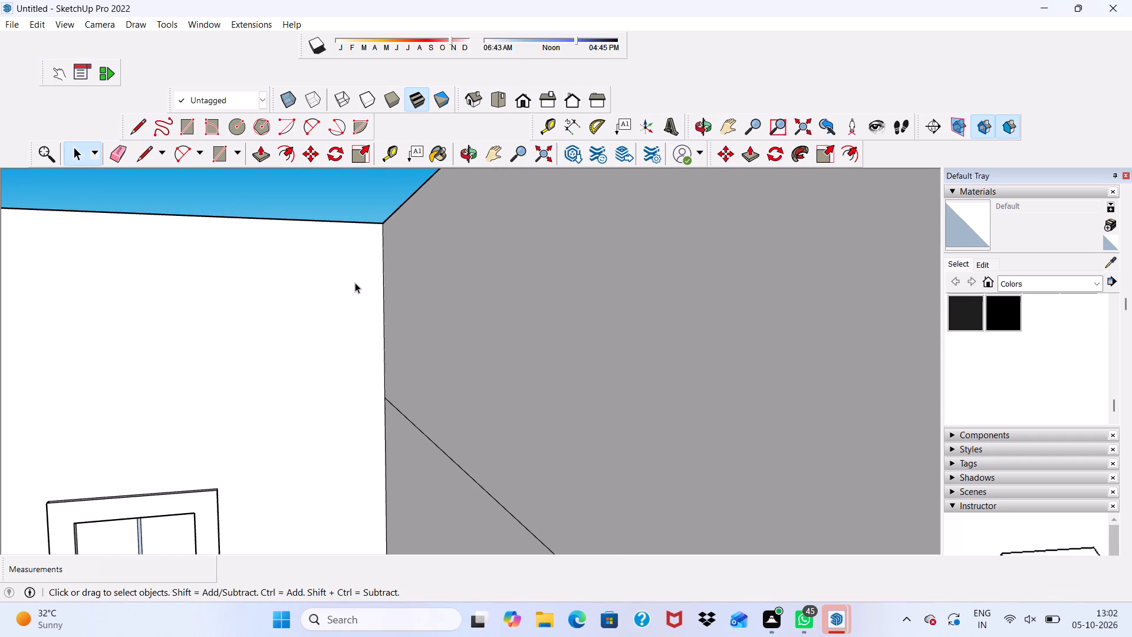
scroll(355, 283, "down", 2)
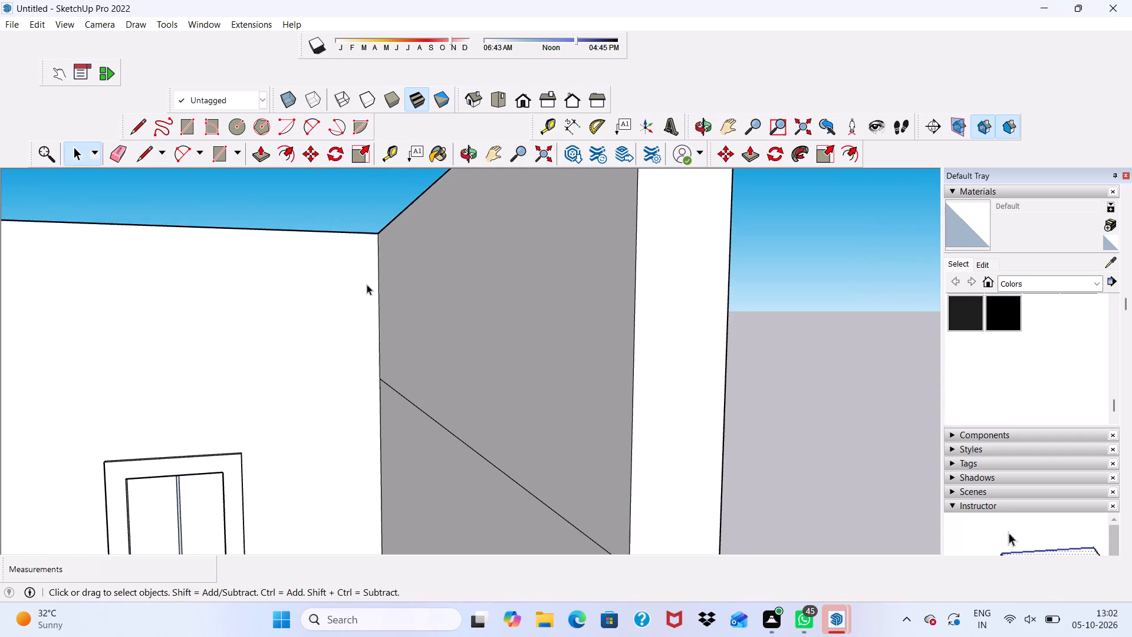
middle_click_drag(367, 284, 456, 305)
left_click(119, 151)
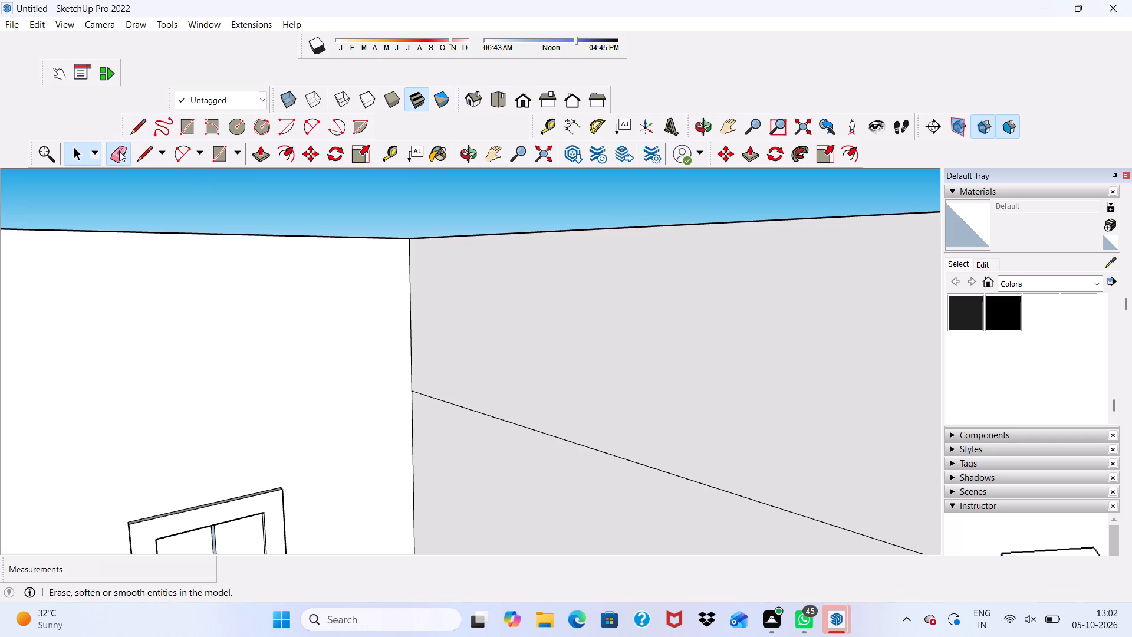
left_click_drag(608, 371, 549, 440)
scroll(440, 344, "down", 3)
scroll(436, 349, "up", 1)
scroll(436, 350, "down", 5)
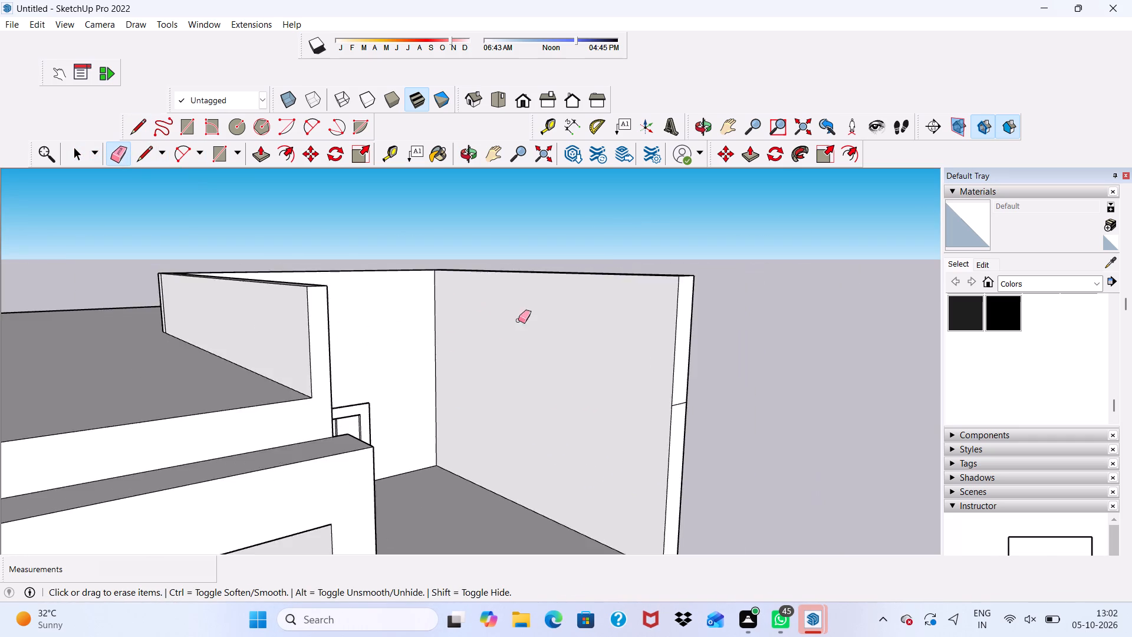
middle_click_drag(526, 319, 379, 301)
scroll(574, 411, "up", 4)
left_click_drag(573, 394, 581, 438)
Examine the terrace's raised walls and their corner with the door wall, close up and within the whole house.
scroll(473, 398, "down", 6)
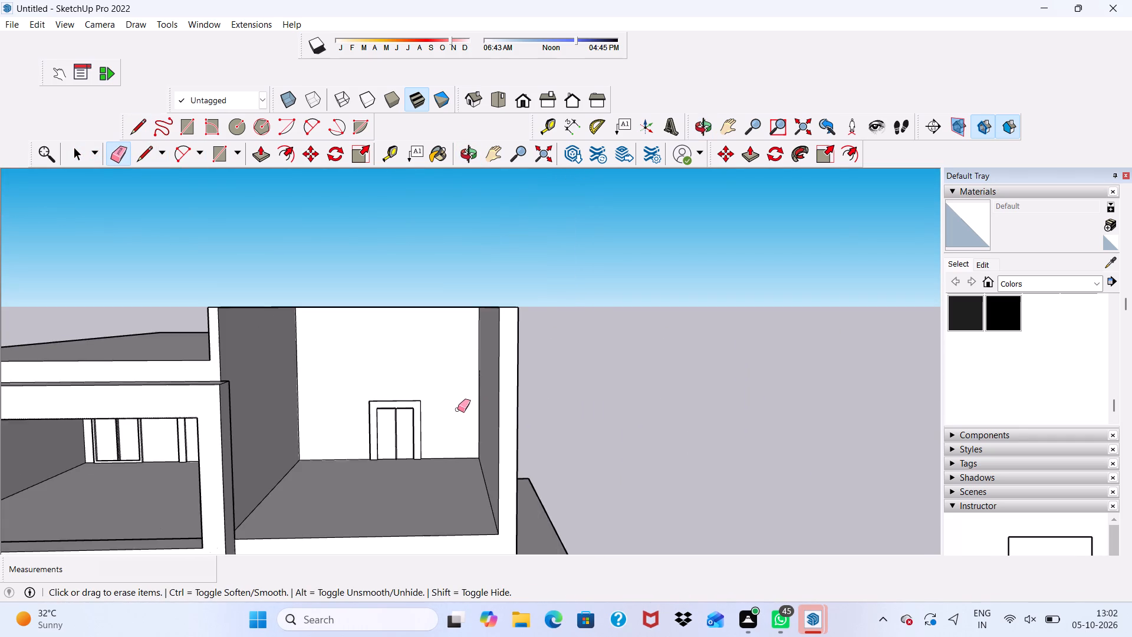
scroll(440, 395, "down", 3)
middle_click_drag(429, 405, 490, 415)
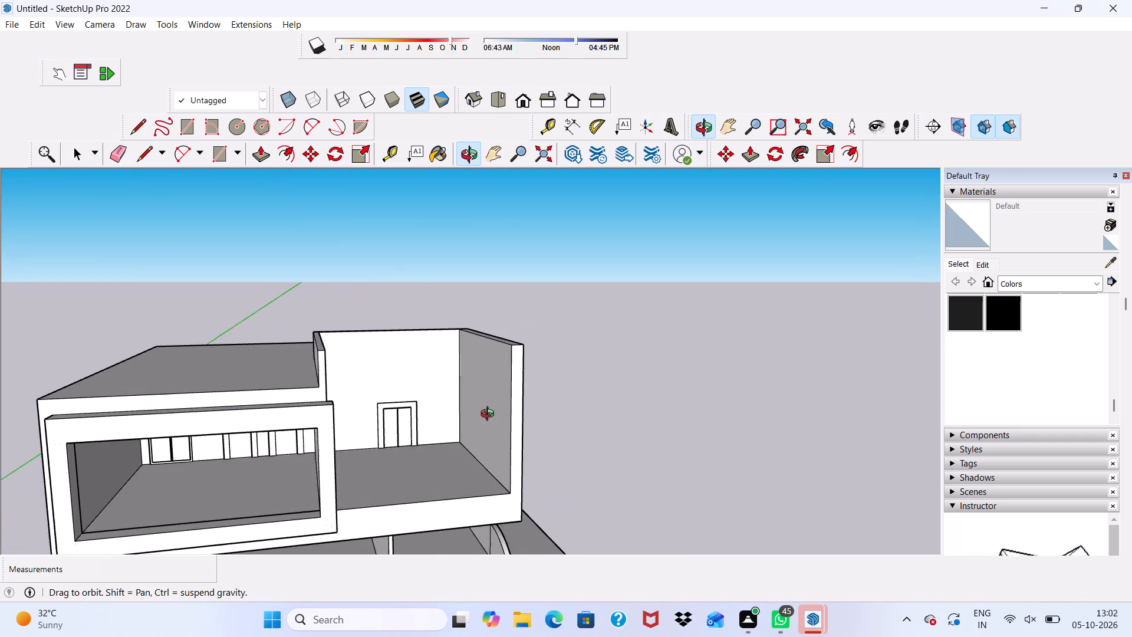
middle_click_drag(490, 415, 488, 415)
scroll(456, 333, "up", 4)
key("space")
scroll(435, 317, "up", 5)
scroll(472, 350, "up", 1)
scroll(481, 342, "down", 1)
scroll(481, 342, "up", 1)
scroll(481, 342, "down", 5)
scroll(469, 311, "up", 1)
scroll(469, 315, "down", 12)
middle_click_drag(420, 311, 456, 327)
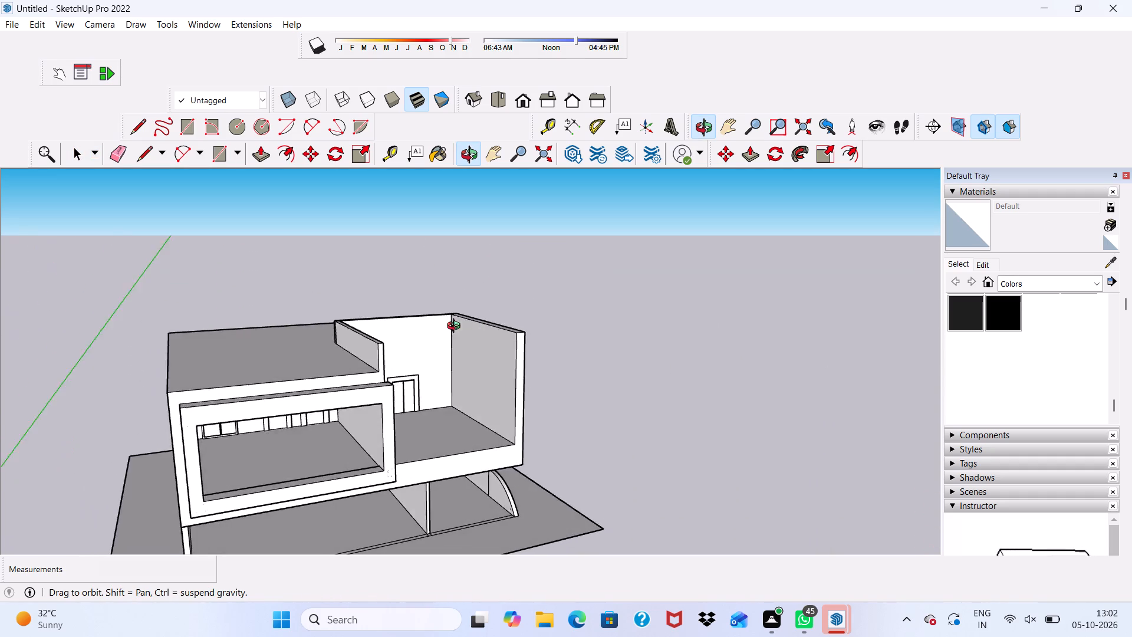
middle_click_drag(456, 327, 407, 323)
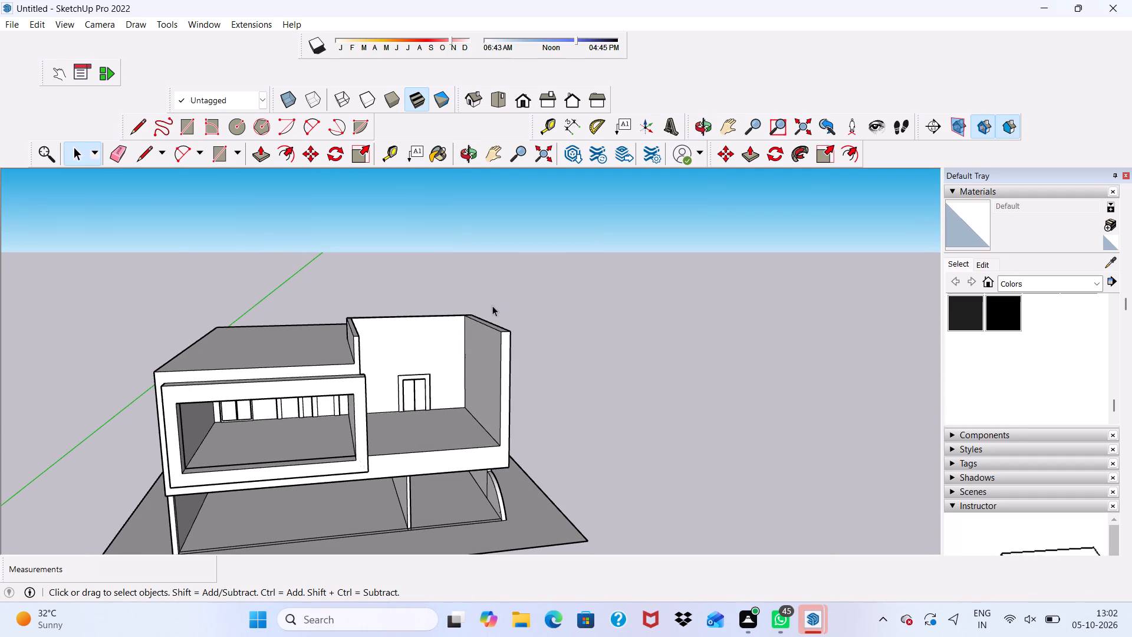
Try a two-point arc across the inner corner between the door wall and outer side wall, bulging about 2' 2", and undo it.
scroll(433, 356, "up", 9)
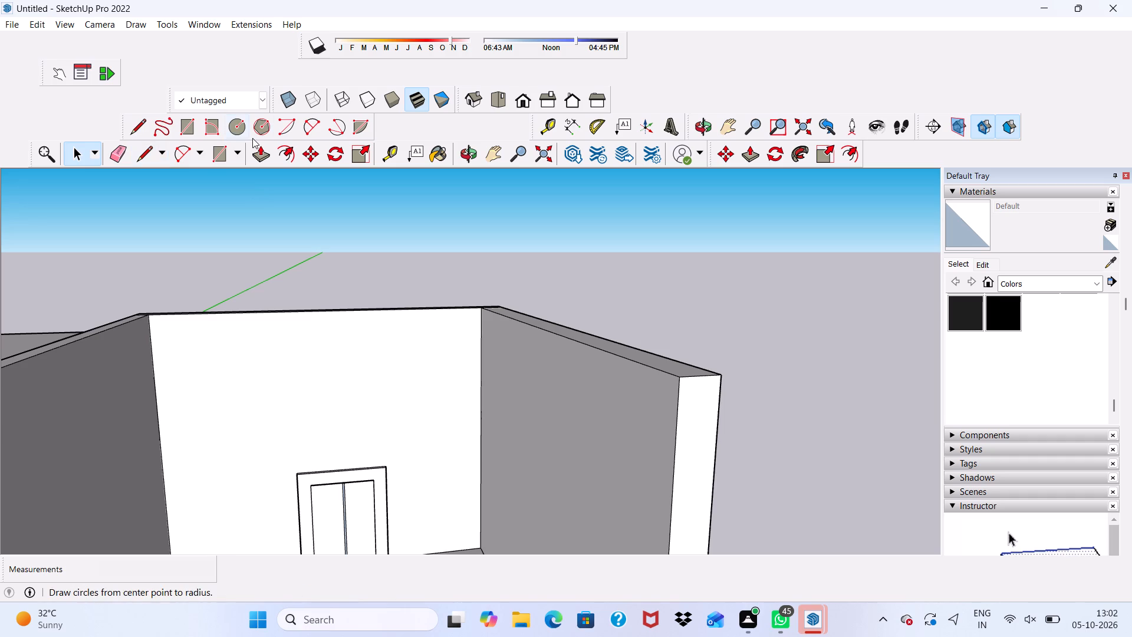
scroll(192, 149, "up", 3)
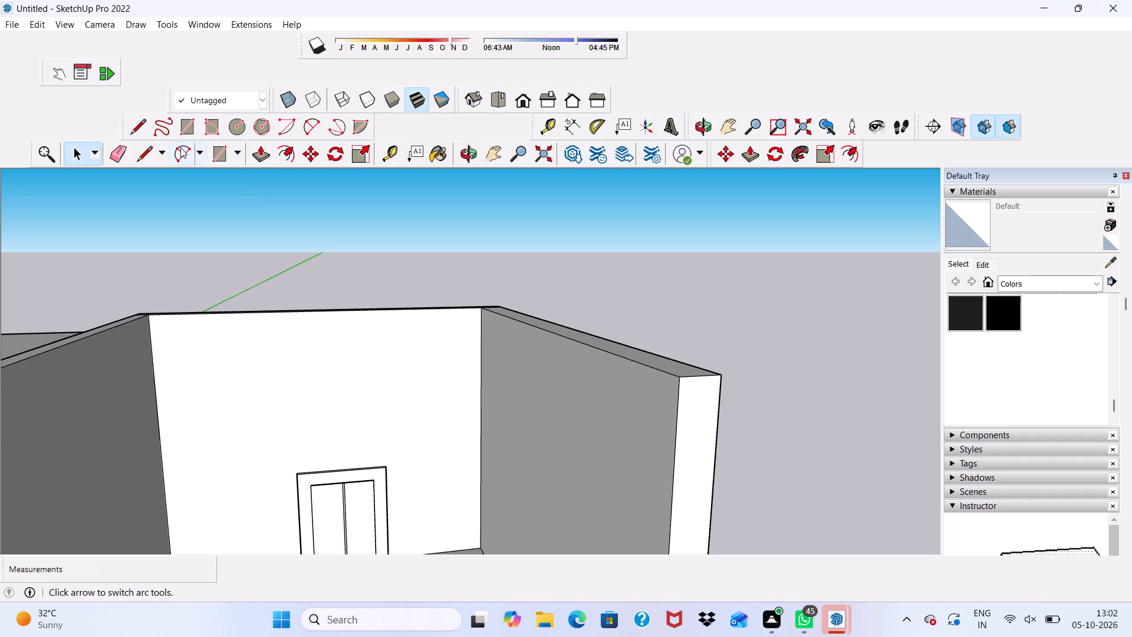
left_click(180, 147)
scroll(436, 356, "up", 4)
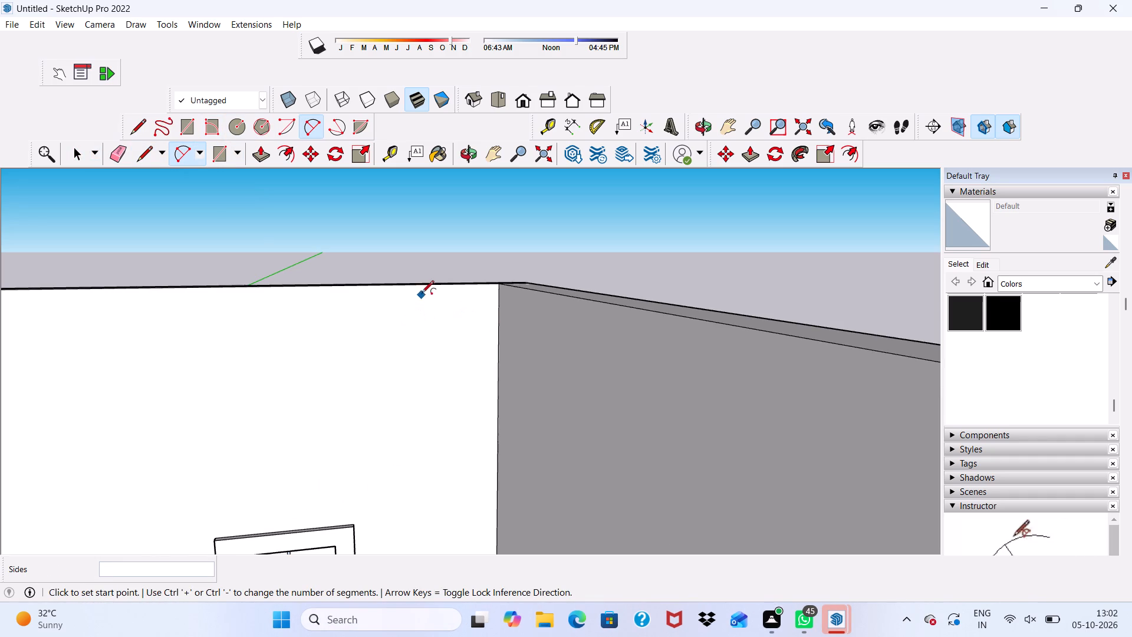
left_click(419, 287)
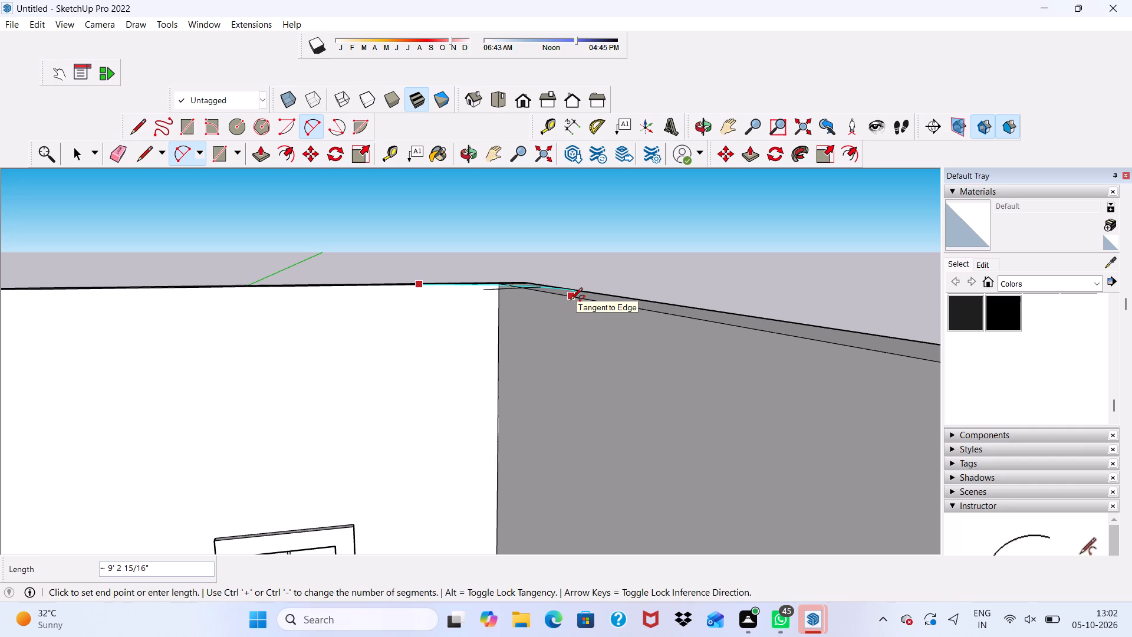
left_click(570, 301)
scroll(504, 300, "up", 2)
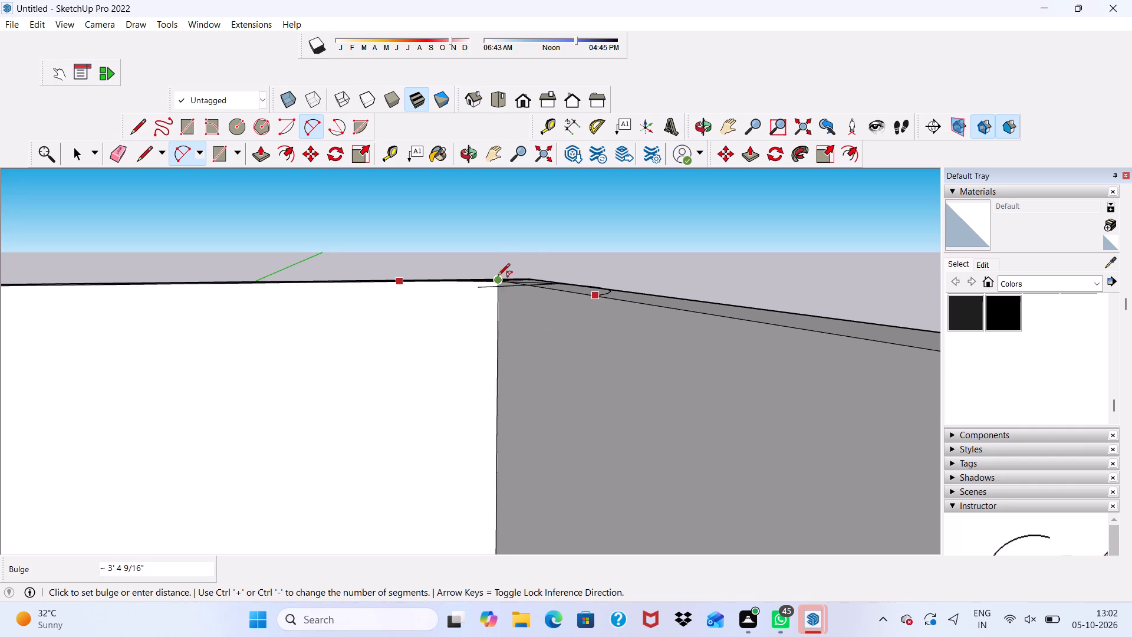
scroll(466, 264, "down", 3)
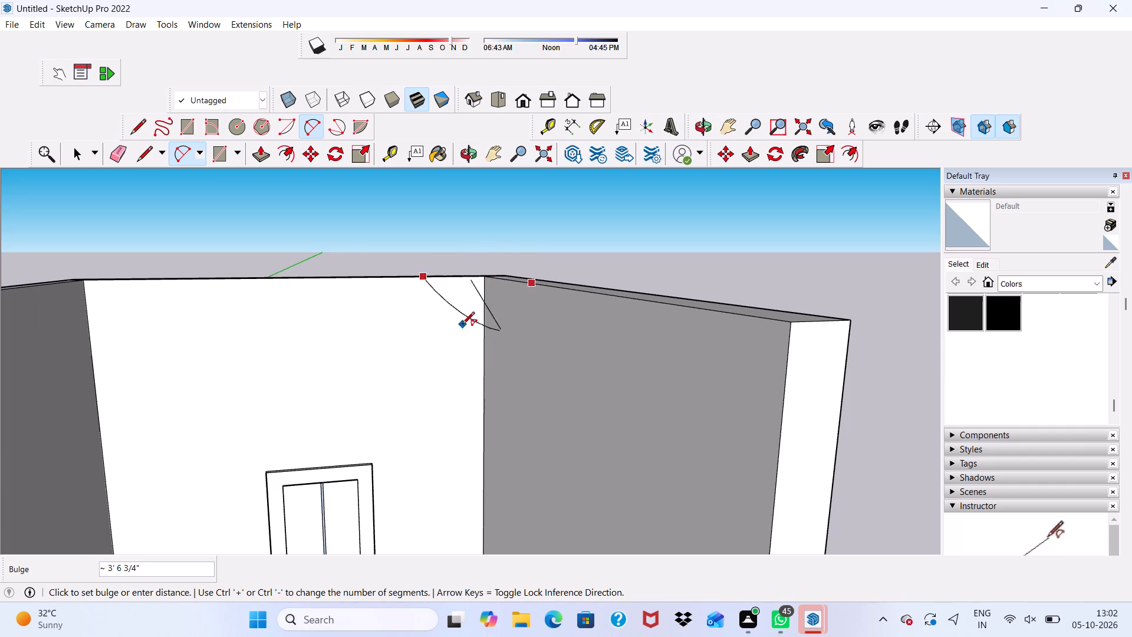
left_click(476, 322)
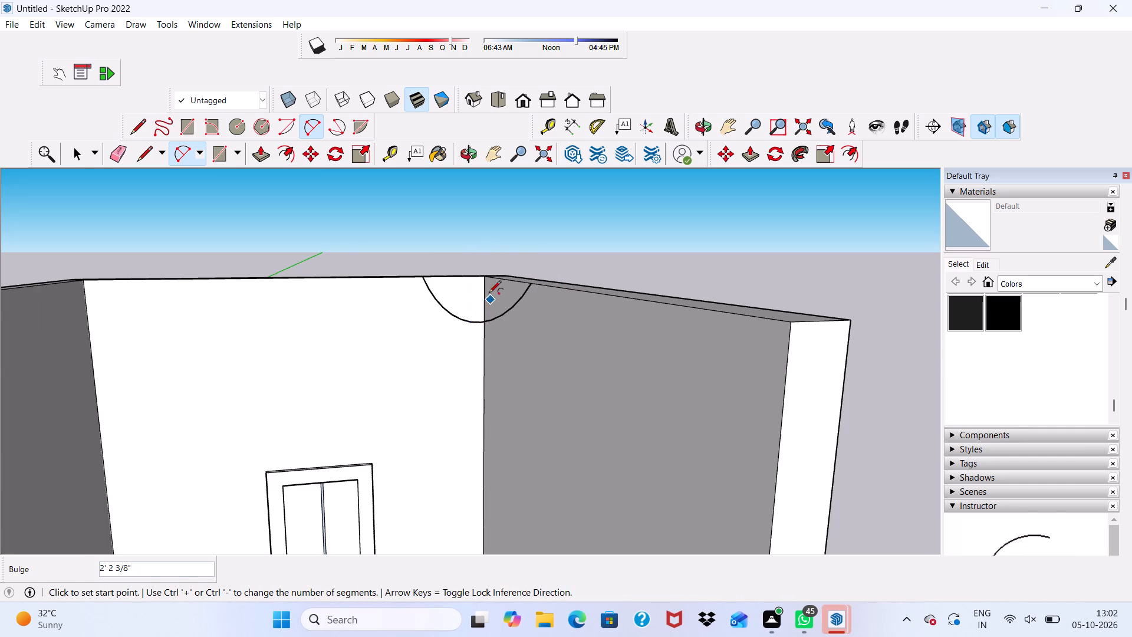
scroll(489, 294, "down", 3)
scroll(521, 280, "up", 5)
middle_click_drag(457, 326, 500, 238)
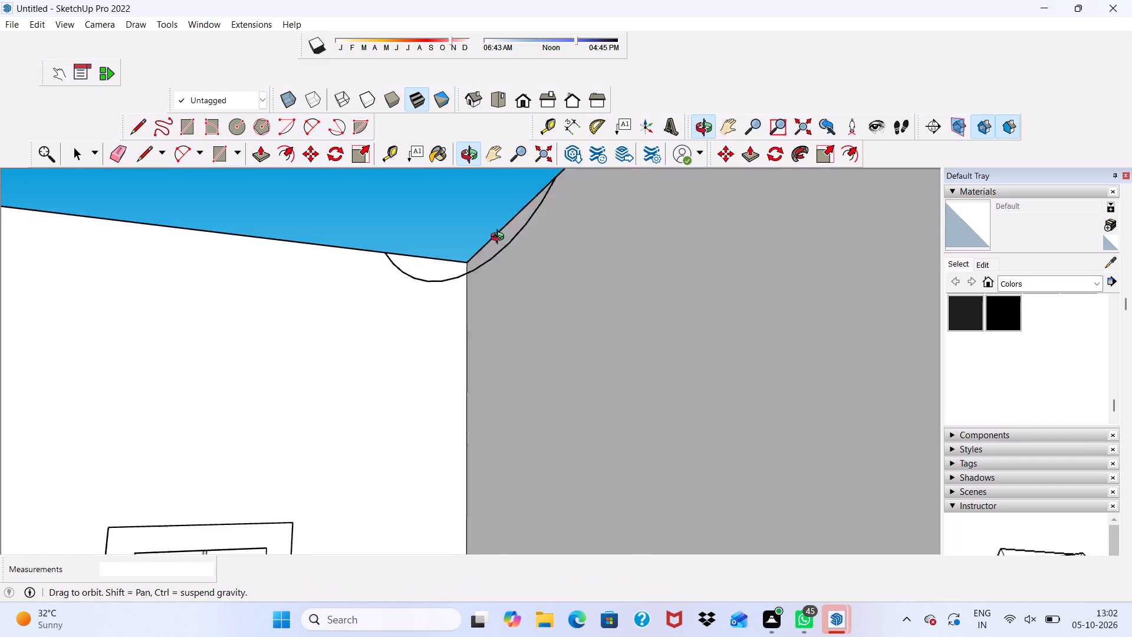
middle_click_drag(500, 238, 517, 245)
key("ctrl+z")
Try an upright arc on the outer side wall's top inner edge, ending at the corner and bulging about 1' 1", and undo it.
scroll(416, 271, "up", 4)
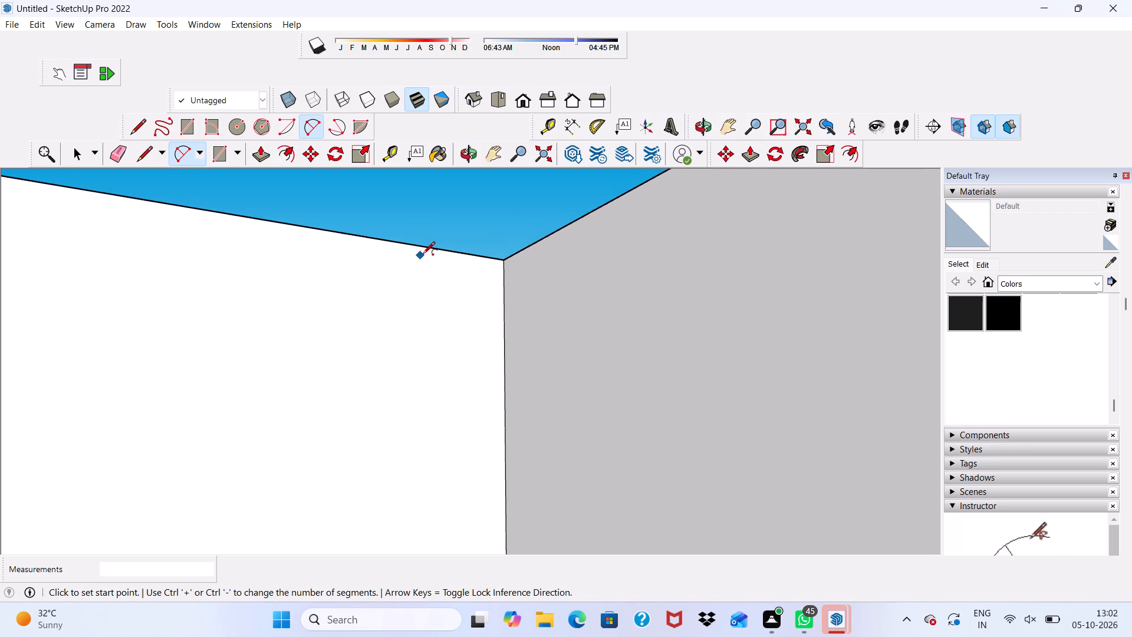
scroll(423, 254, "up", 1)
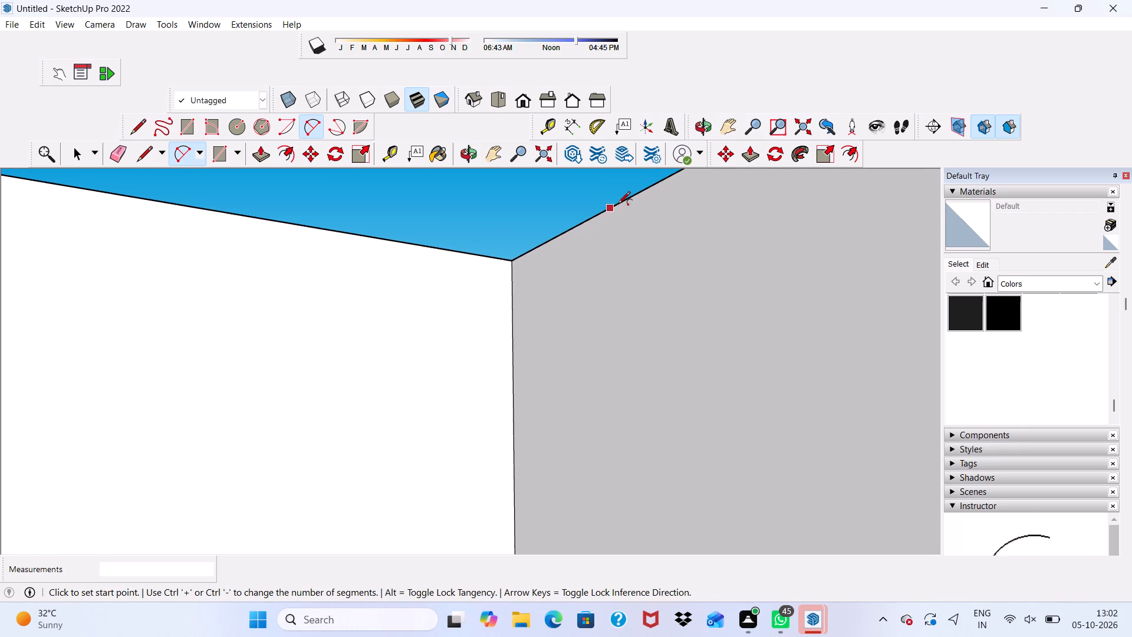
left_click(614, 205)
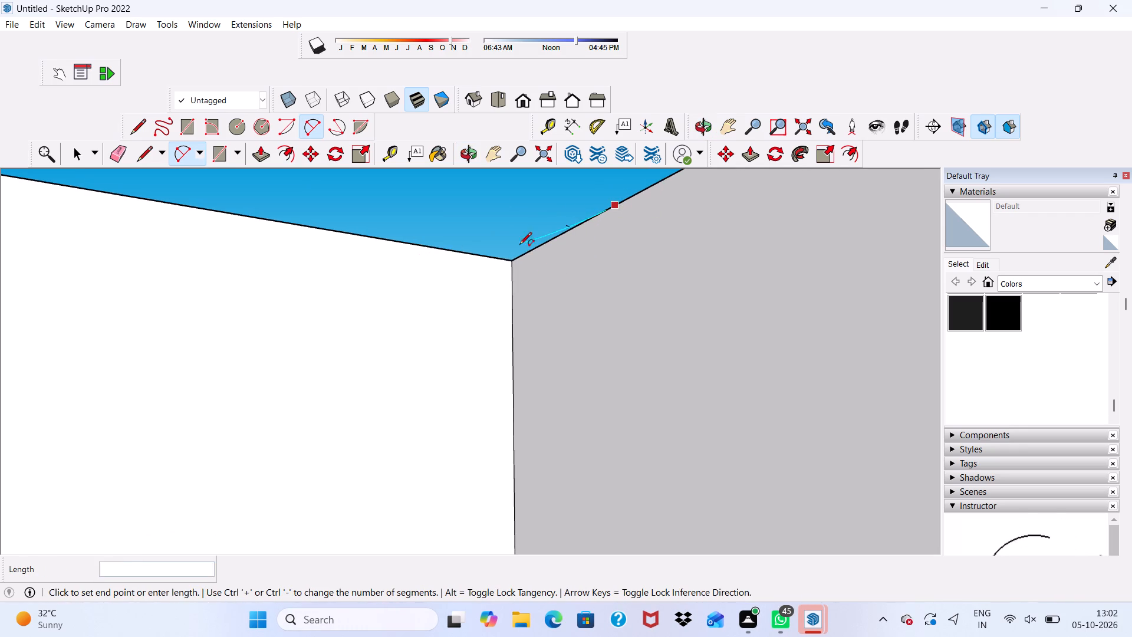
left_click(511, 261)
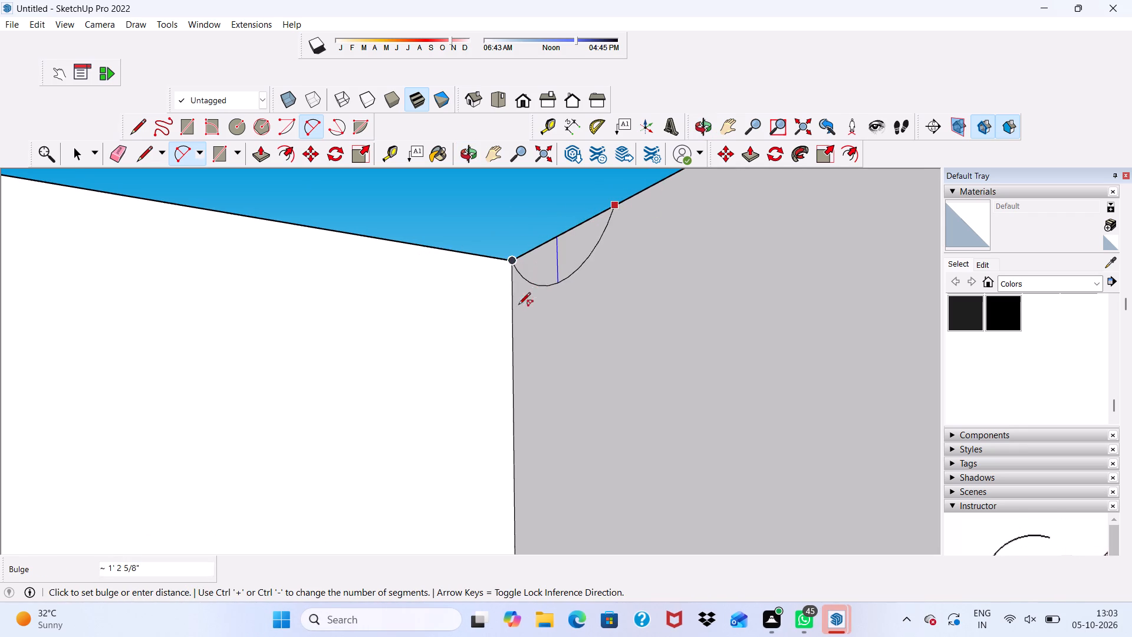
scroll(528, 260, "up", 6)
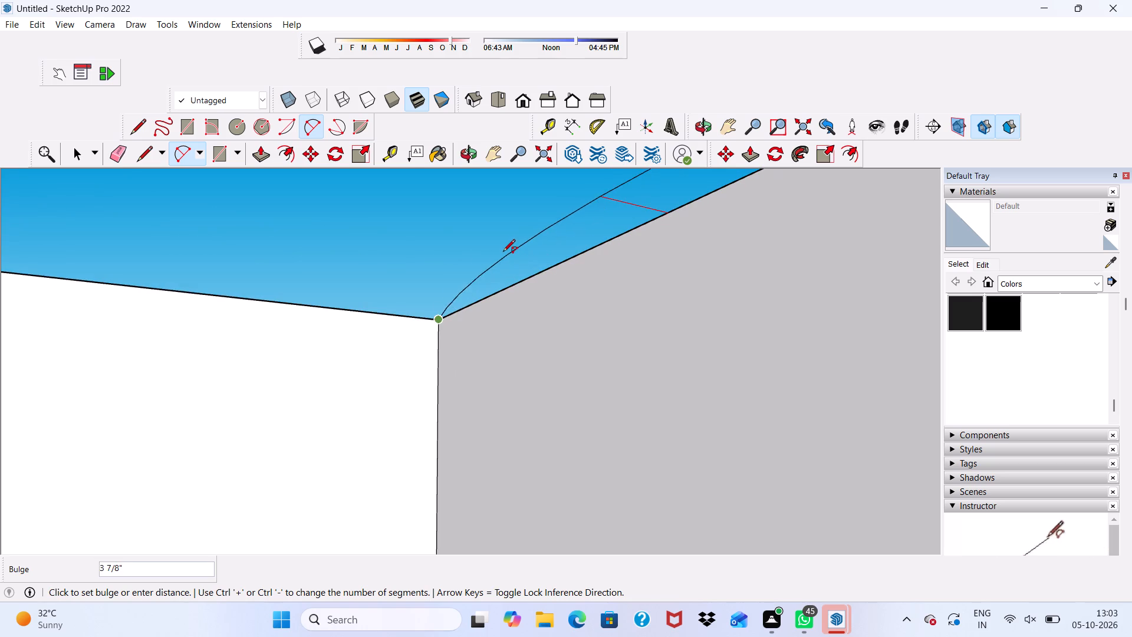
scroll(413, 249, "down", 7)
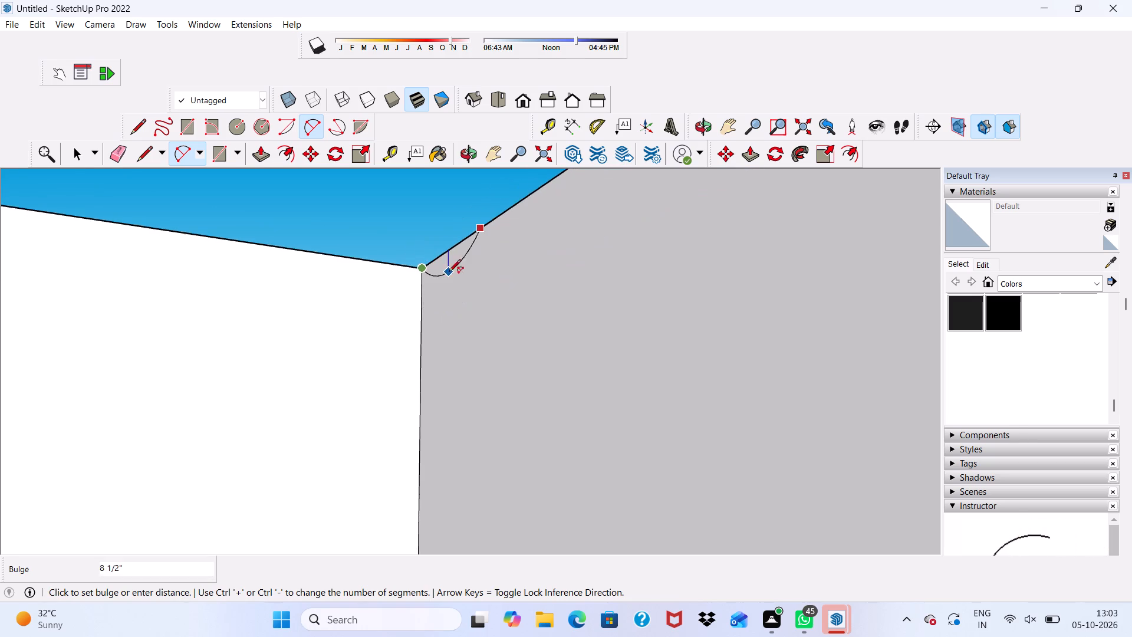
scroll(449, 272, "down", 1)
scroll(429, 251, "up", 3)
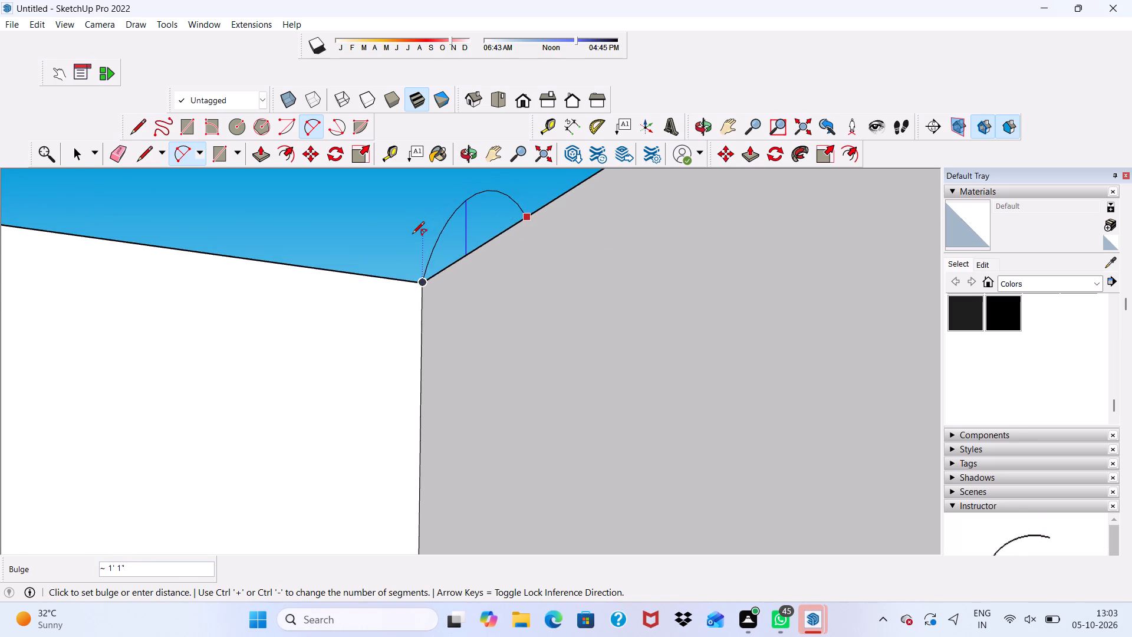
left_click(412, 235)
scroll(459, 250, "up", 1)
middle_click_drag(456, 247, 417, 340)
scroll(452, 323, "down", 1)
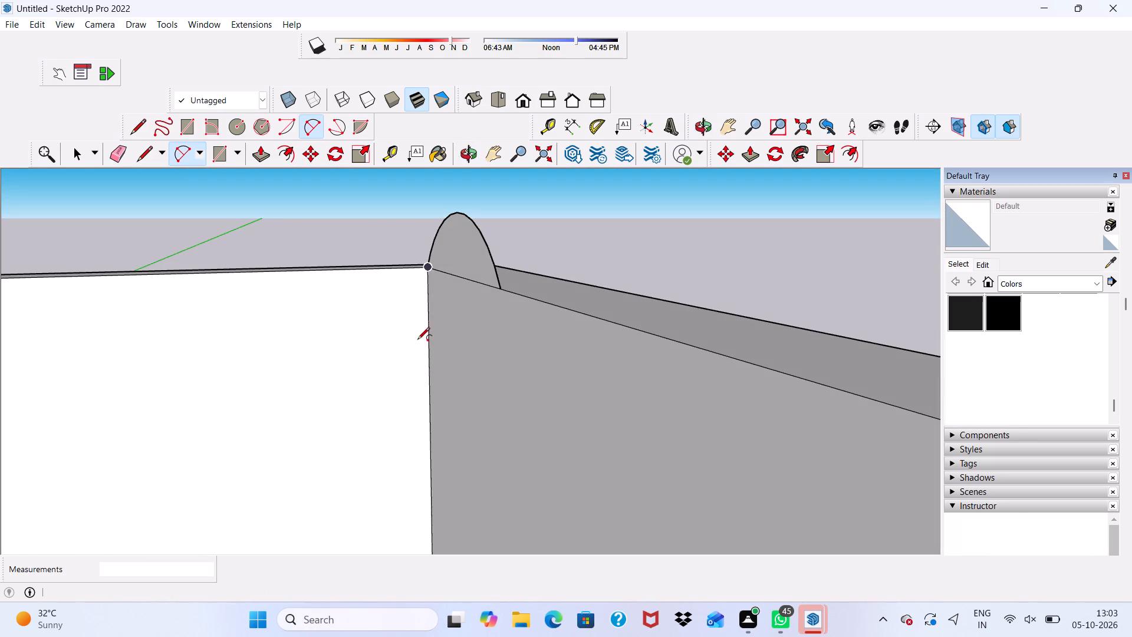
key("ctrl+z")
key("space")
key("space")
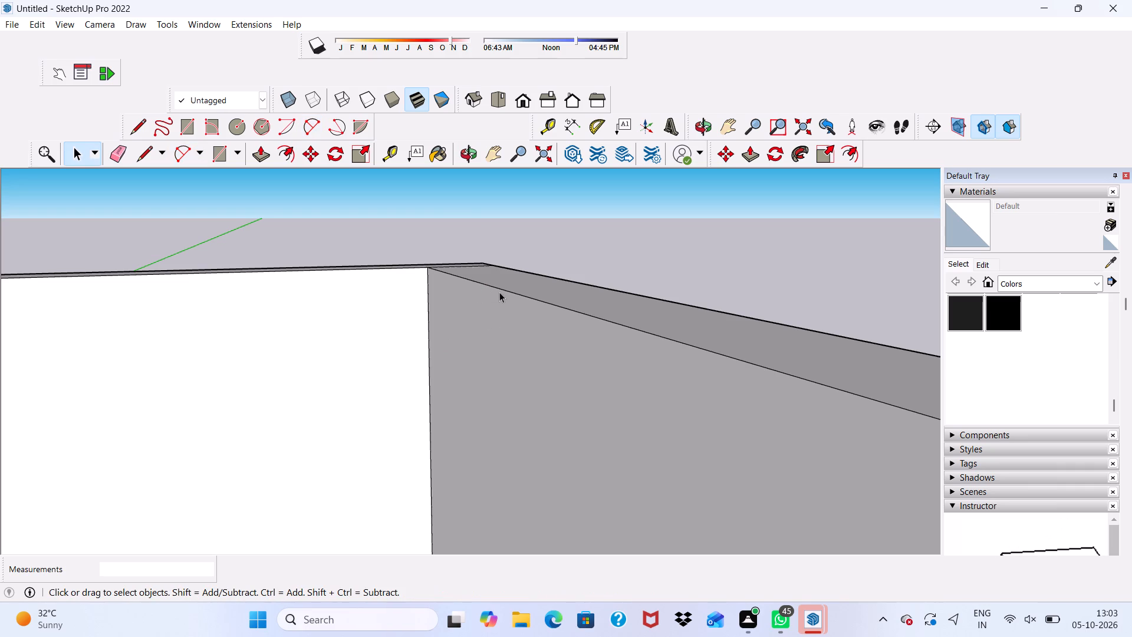
Undo the seam erasures and the earlier raising of the terrace's outer side wall.
key("ctrl+z")
key("ctrl+z")
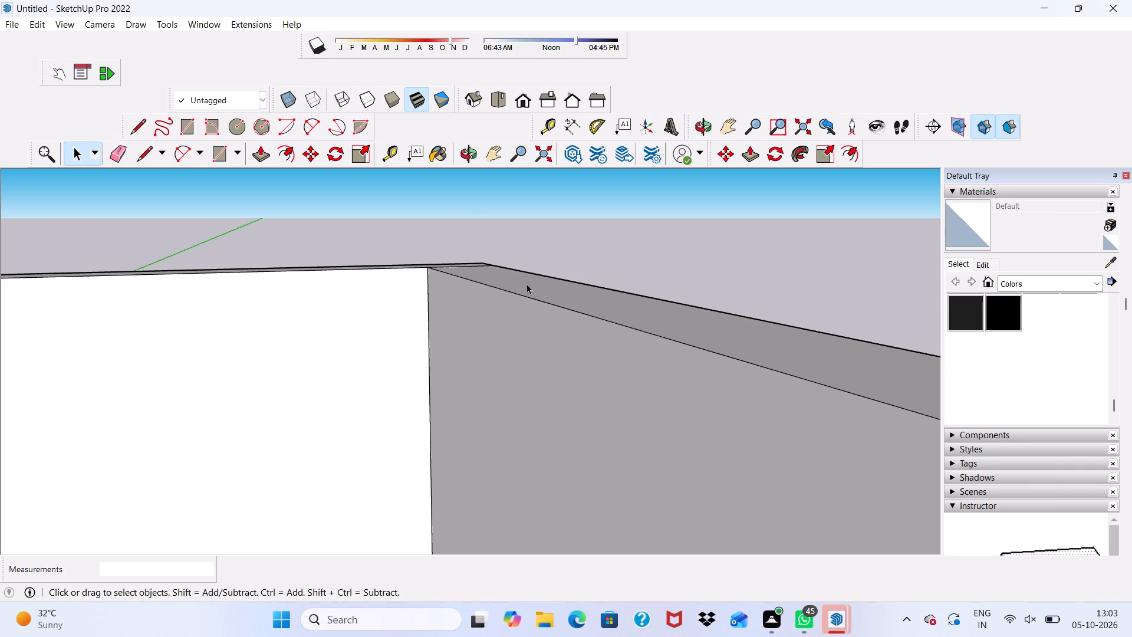
key("ctrl+z")
Push/Pull the top face of the terrace's lower outer side wall upward by about 3' 6" beside the door wall.
scroll(522, 279, "down", 8)
middle_click_drag(530, 294, 382, 332)
scroll(528, 306, "down", 1)
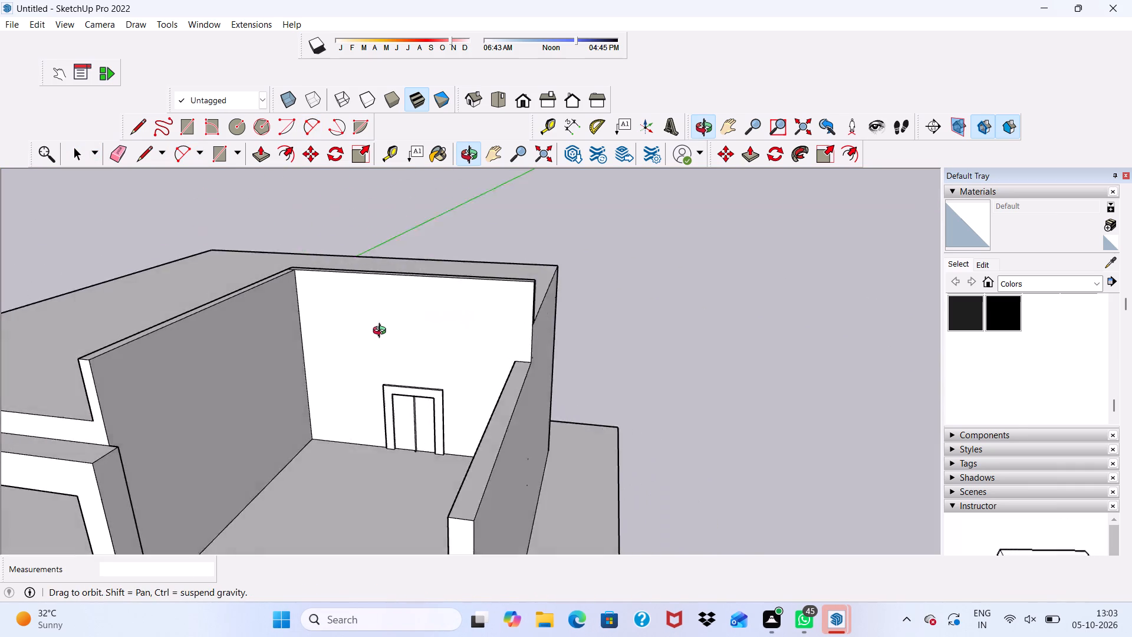
middle_click_drag(382, 332, 416, 318)
scroll(505, 351, "up", 4)
scroll(472, 249, "down", 3)
middle_click_drag(473, 251, 479, 251)
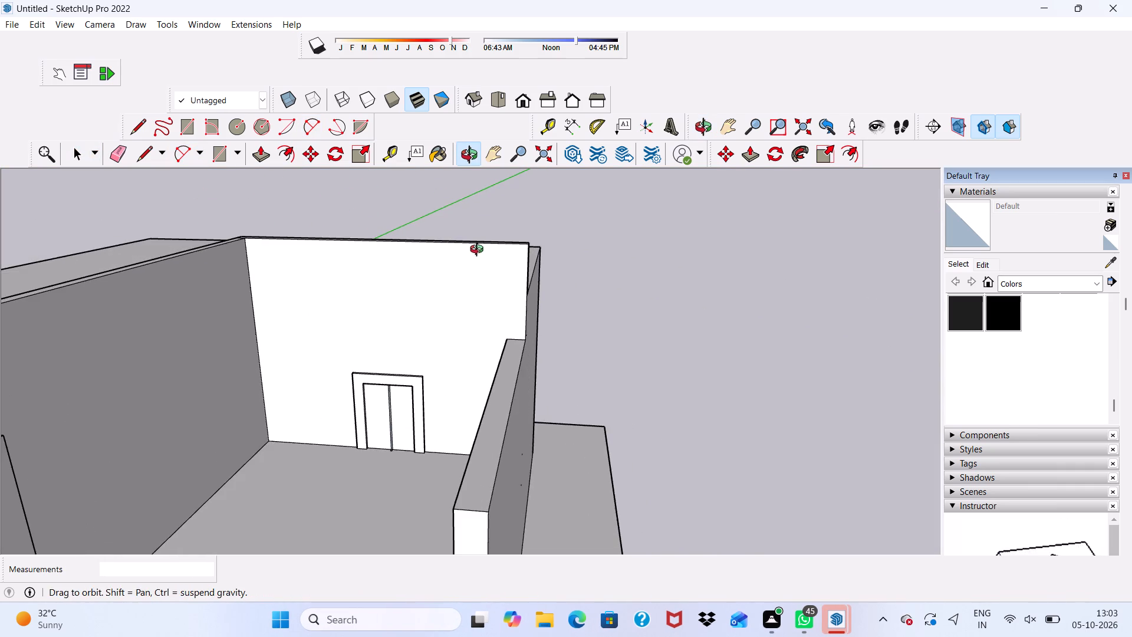
middle_click_drag(479, 251, 544, 246)
scroll(575, 331, "up", 1)
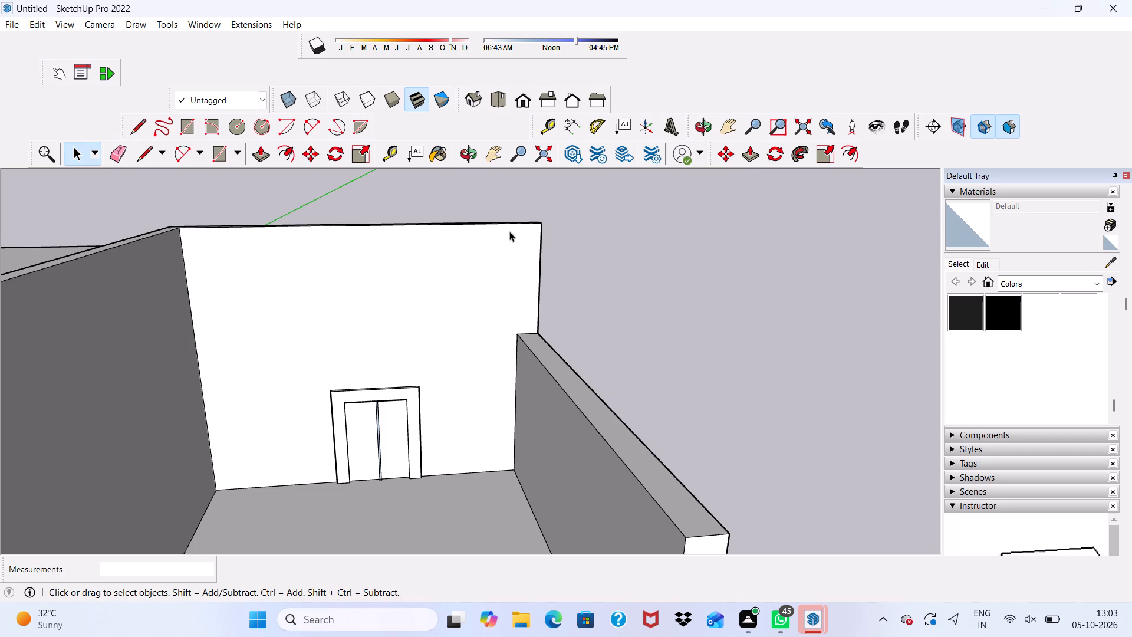
left_click(551, 355)
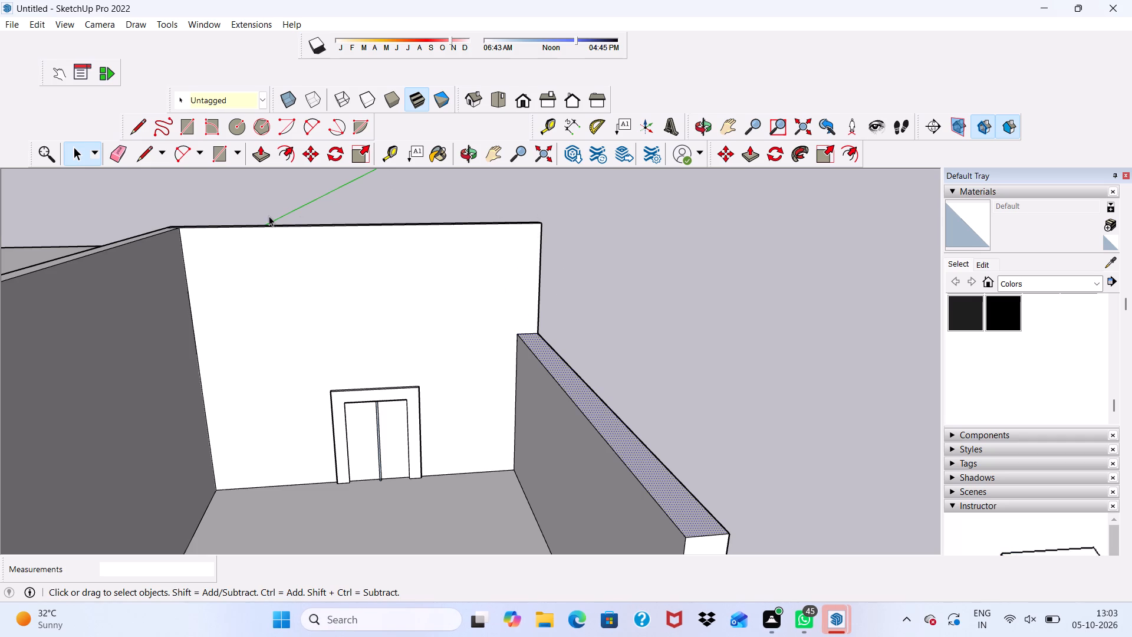
left_click(256, 147)
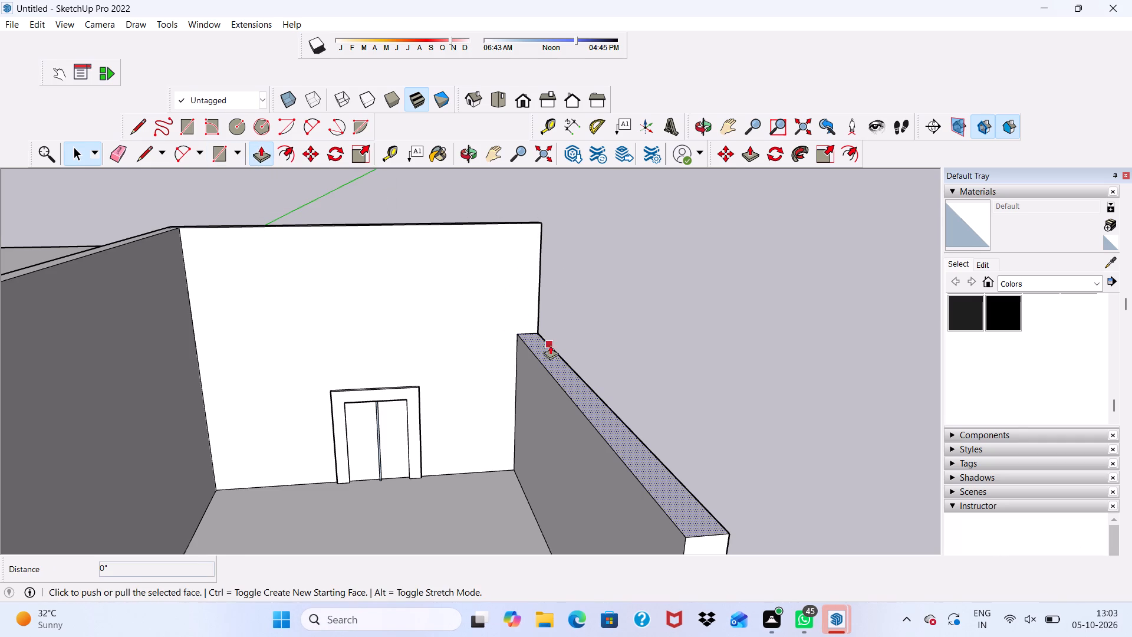
left_click(555, 352)
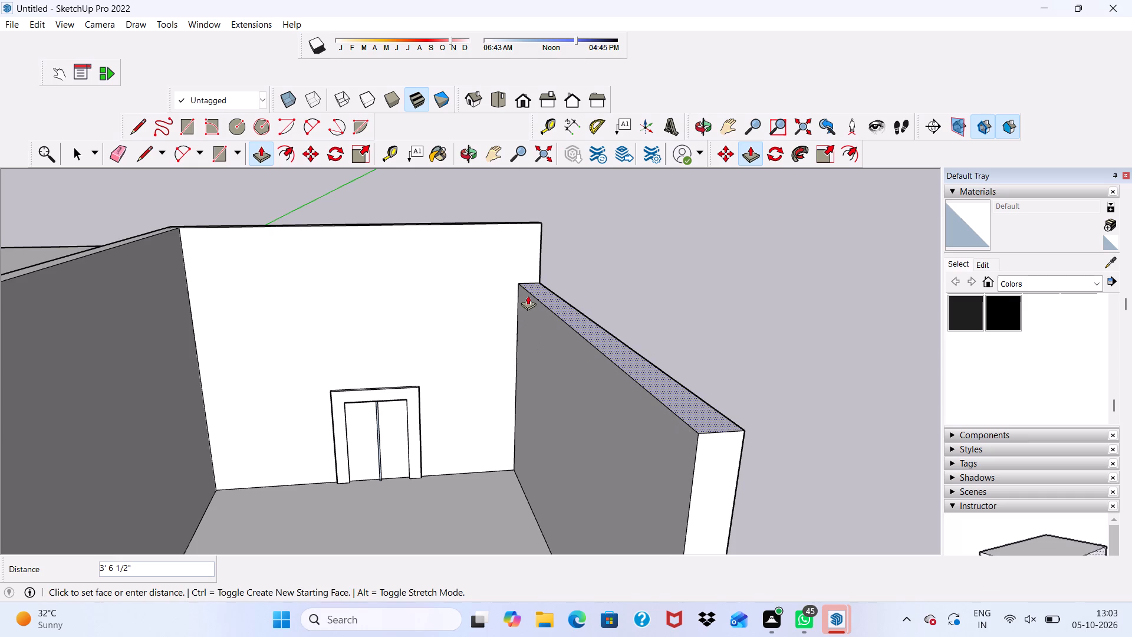
left_click(528, 295)
scroll(567, 254, "down", 3)
middle_click_drag(643, 245, 701, 237)
key("space")
scroll(532, 218, "up", 4)
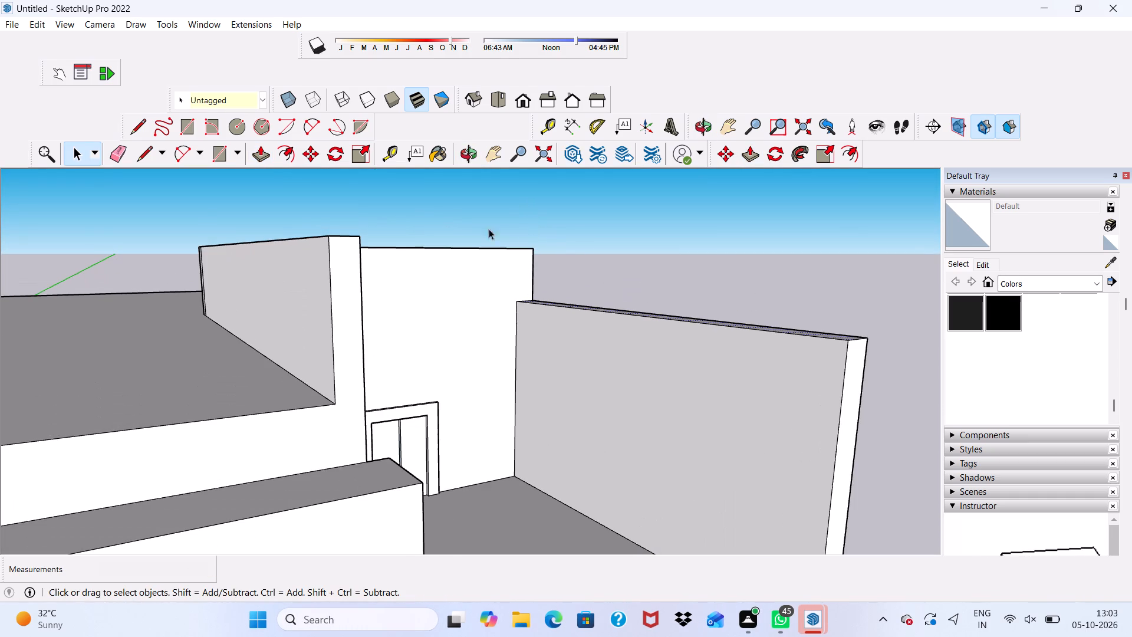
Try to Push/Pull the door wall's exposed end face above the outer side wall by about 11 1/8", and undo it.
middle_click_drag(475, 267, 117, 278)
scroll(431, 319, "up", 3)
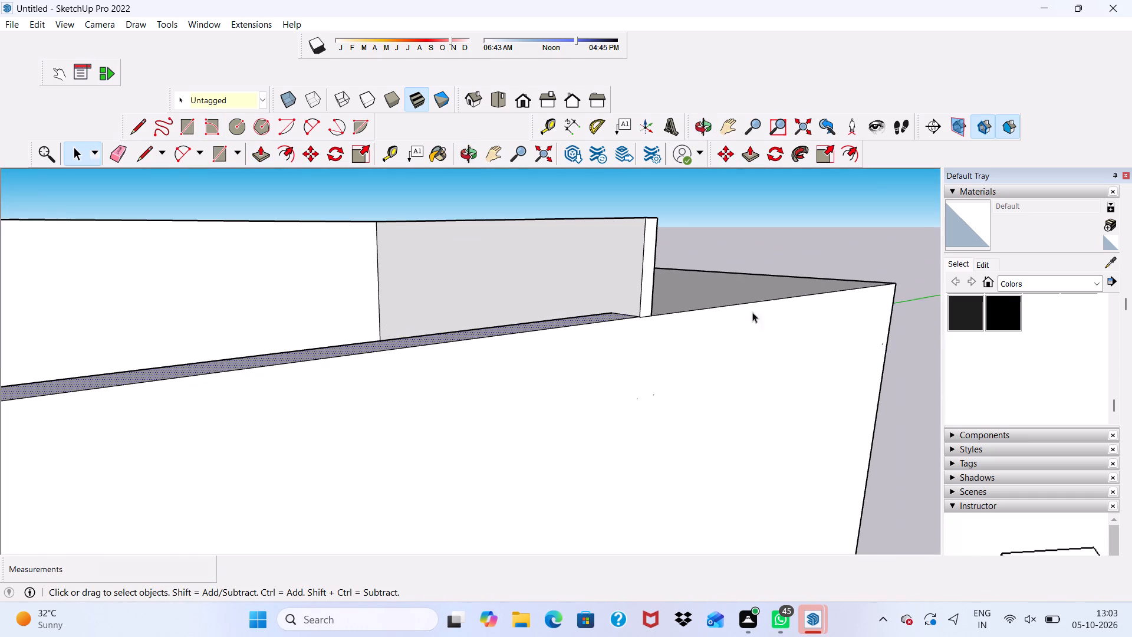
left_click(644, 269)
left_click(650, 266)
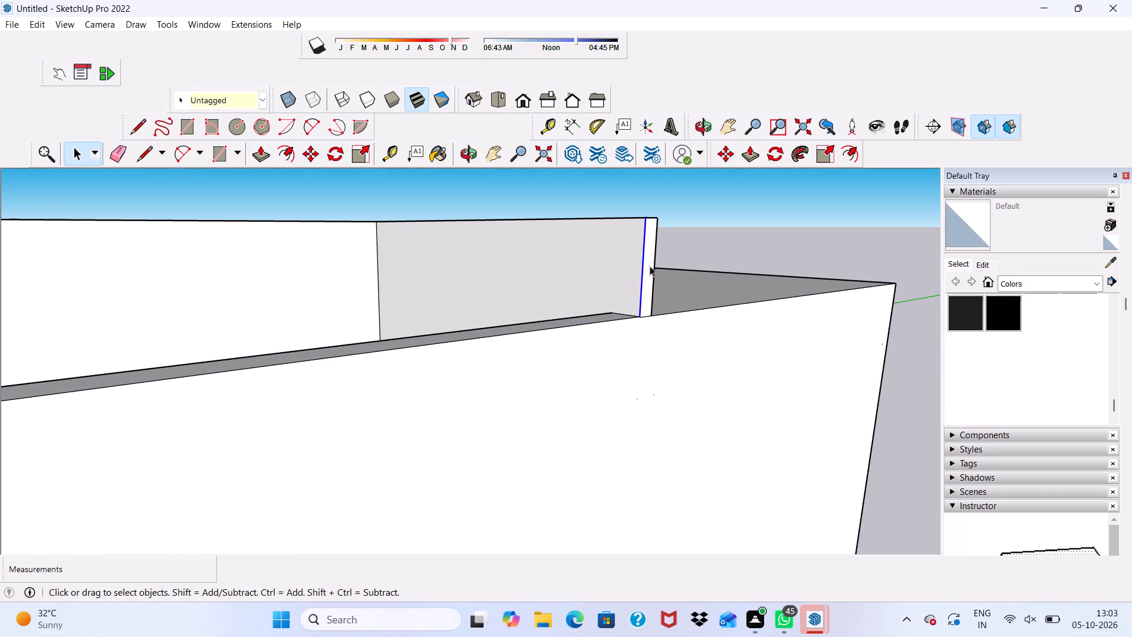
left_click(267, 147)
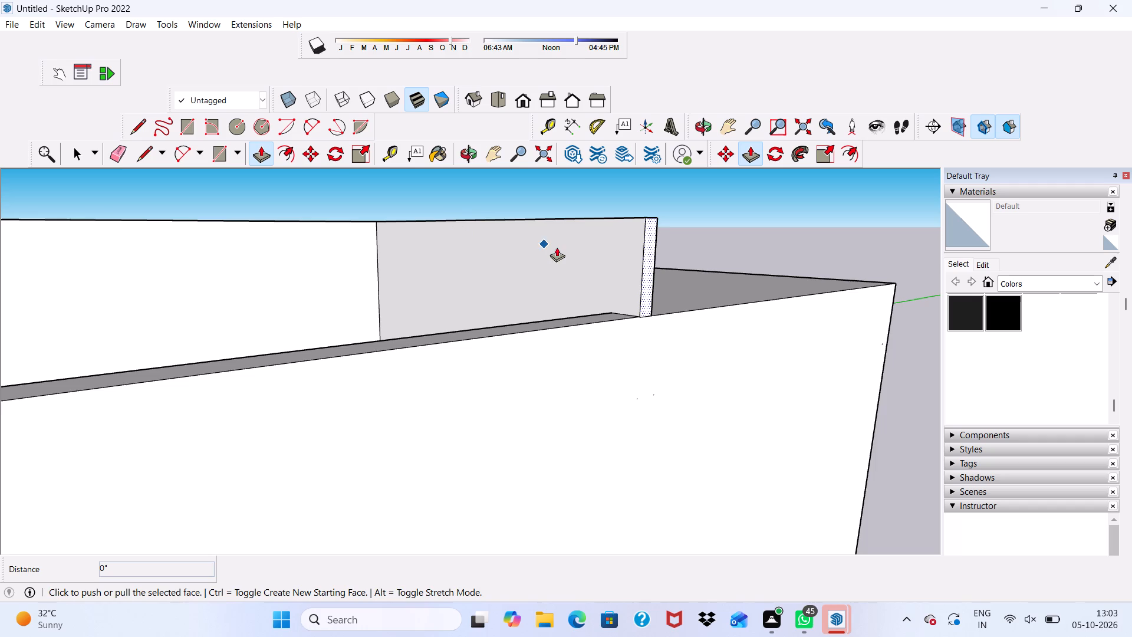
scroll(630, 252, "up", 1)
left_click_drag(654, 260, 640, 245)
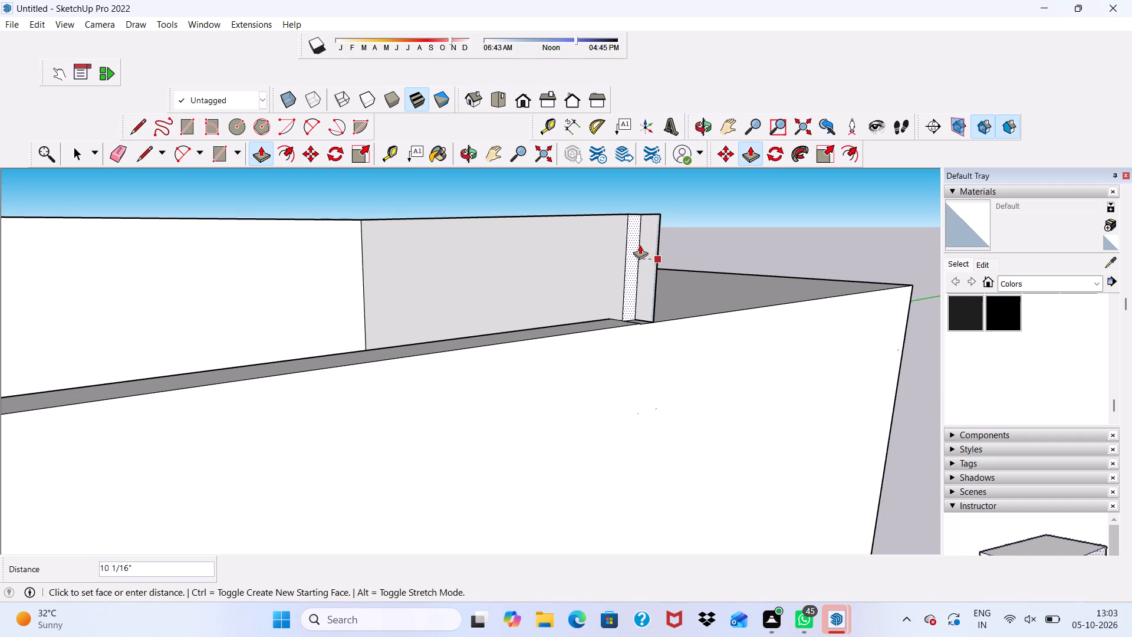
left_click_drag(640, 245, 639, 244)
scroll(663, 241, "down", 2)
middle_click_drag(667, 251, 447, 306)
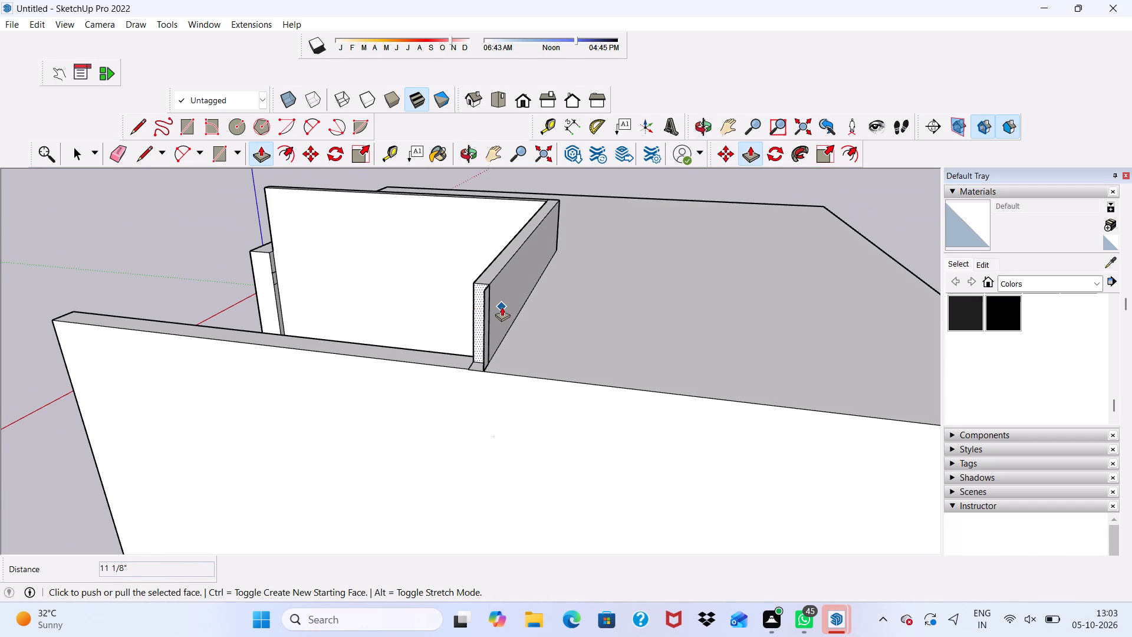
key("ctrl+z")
Push/Pull the door wall's exposed end face inward by about 1' 6 1/4" above the outer side wall.
scroll(520, 320, "up", 5)
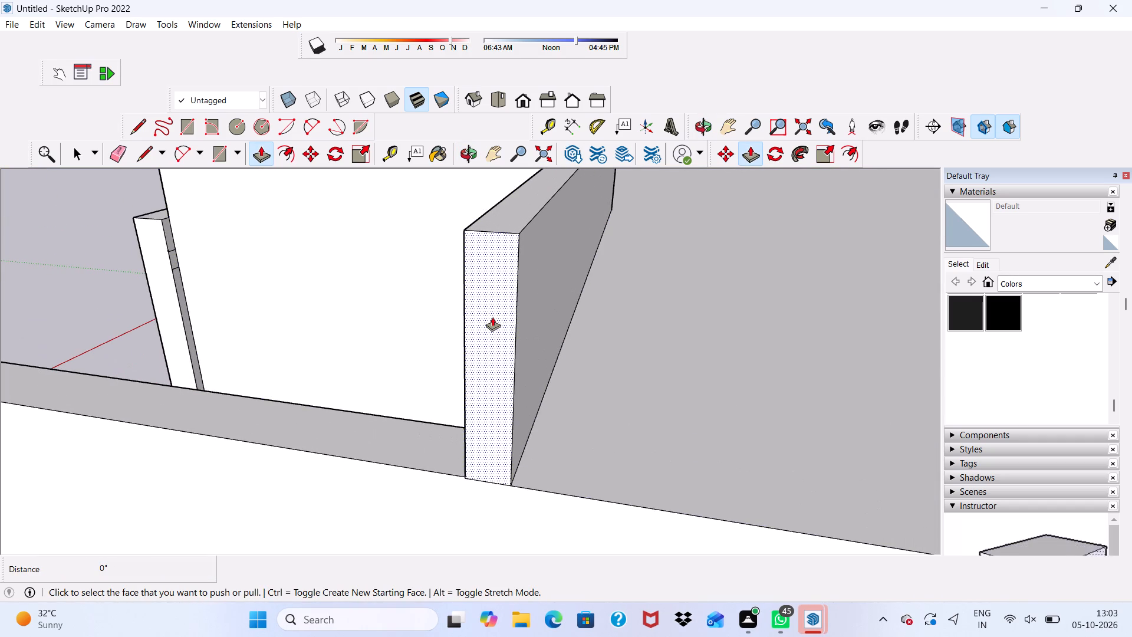
left_click_drag(492, 317, 516, 271)
scroll(489, 280, "up", 1)
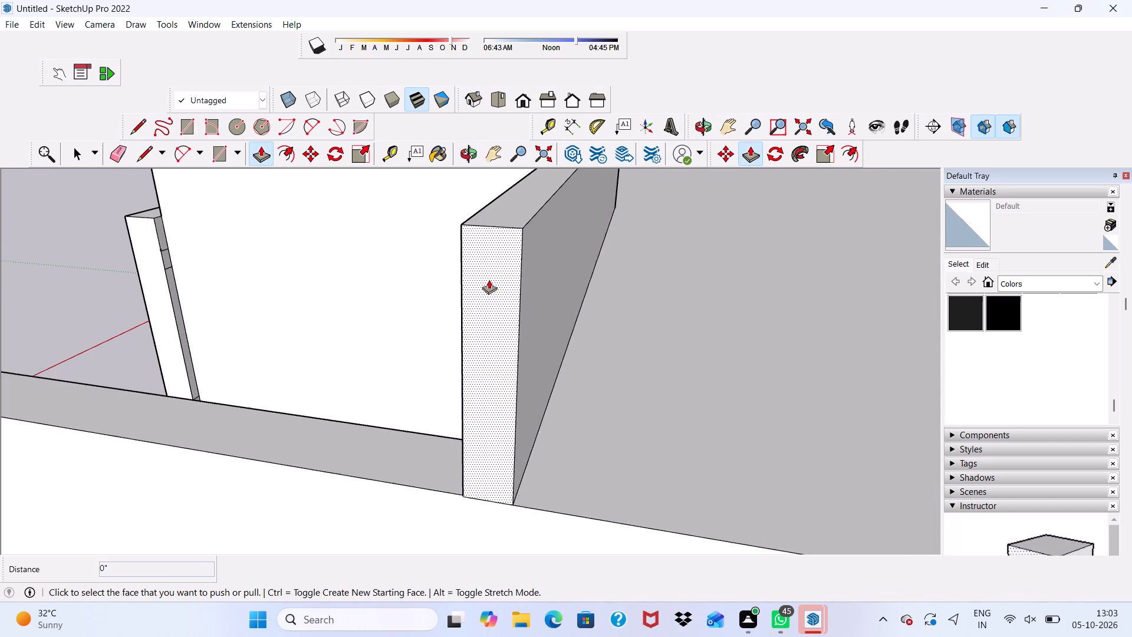
scroll(489, 280, "down", 1)
scroll(489, 280, "up", 1)
scroll(489, 280, "down", 1)
middle_click_drag(546, 304, 650, 385)
scroll(643, 373, "up", 4)
left_click_drag(592, 370, 581, 344)
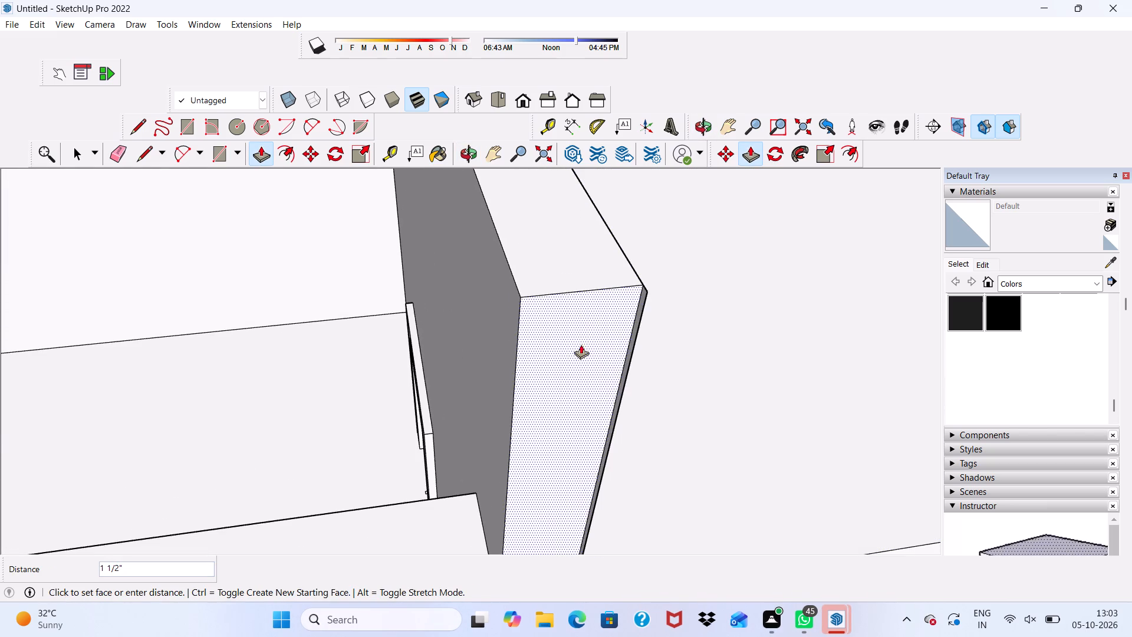
left_click_drag(581, 344, 544, 241)
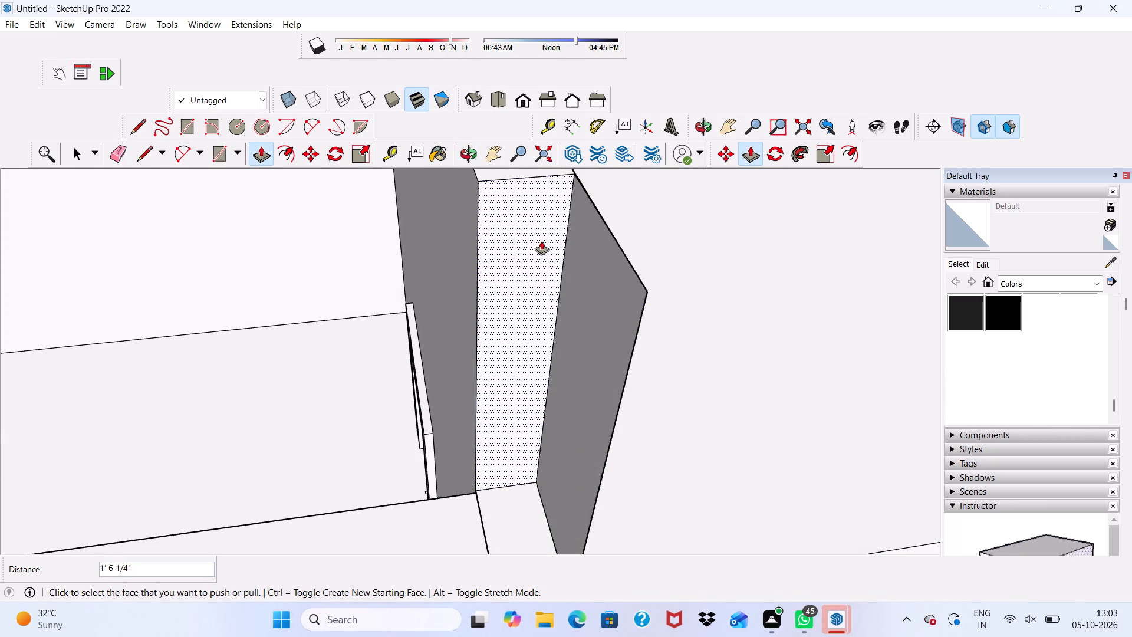
left_click_drag(539, 242, 541, 252)
scroll(528, 269, "down", 5)
key("space")
middle_click_drag(593, 320, 413, 286)
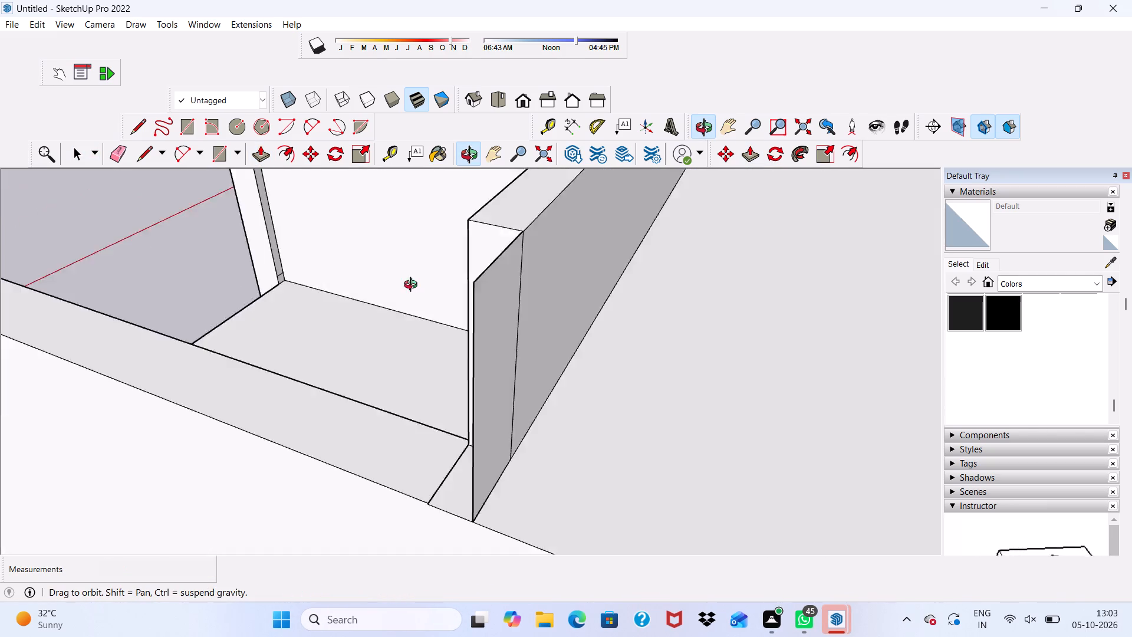
middle_click_drag(413, 286, 353, 276)
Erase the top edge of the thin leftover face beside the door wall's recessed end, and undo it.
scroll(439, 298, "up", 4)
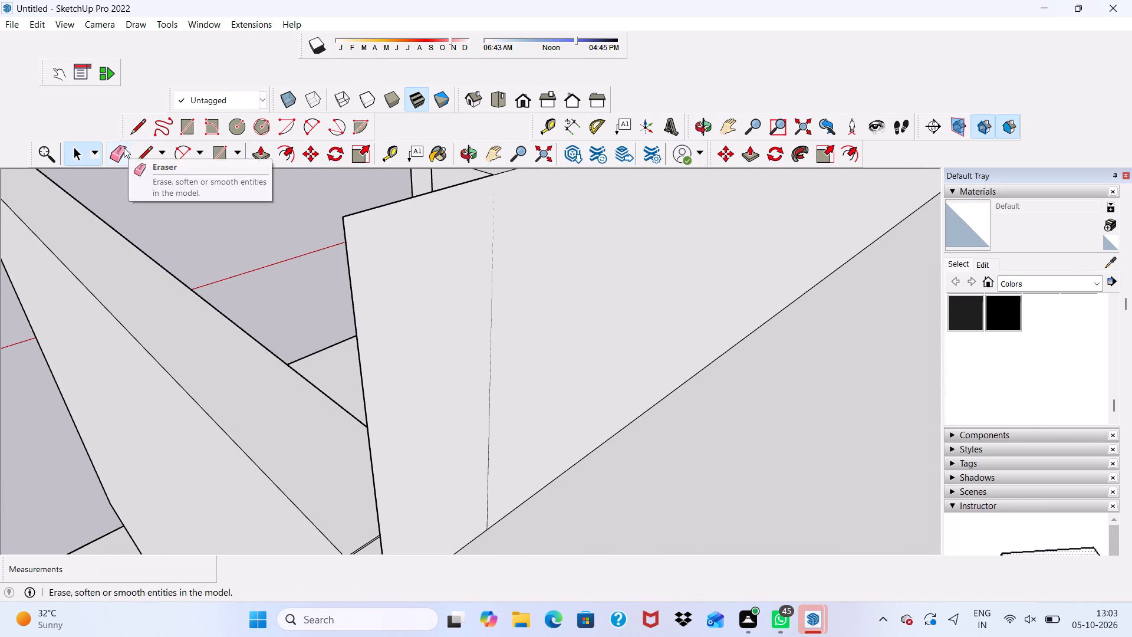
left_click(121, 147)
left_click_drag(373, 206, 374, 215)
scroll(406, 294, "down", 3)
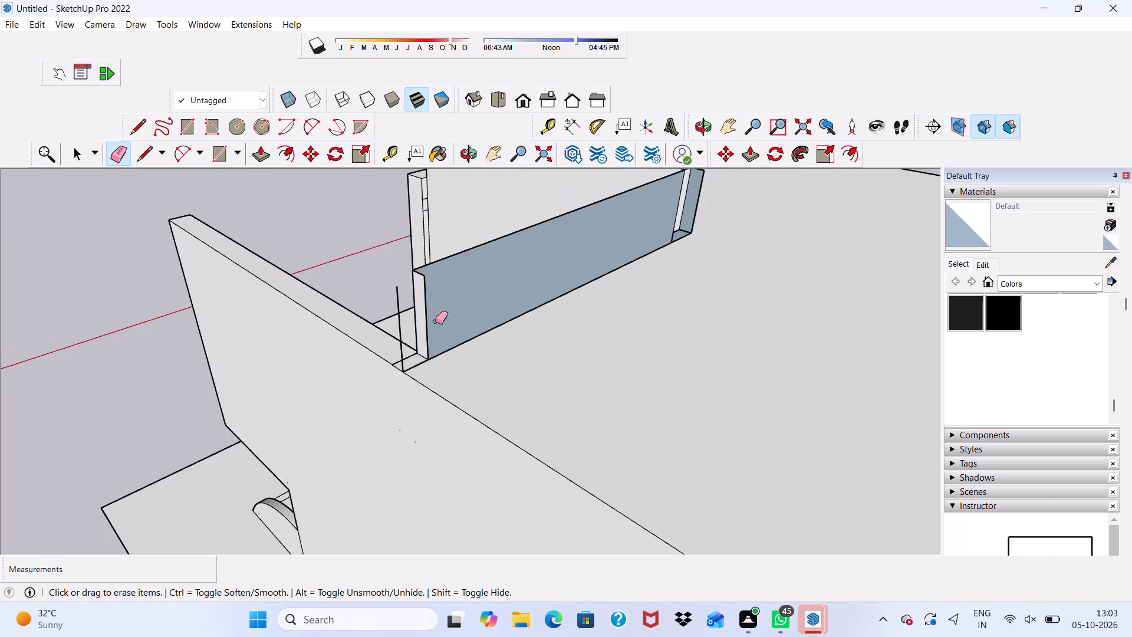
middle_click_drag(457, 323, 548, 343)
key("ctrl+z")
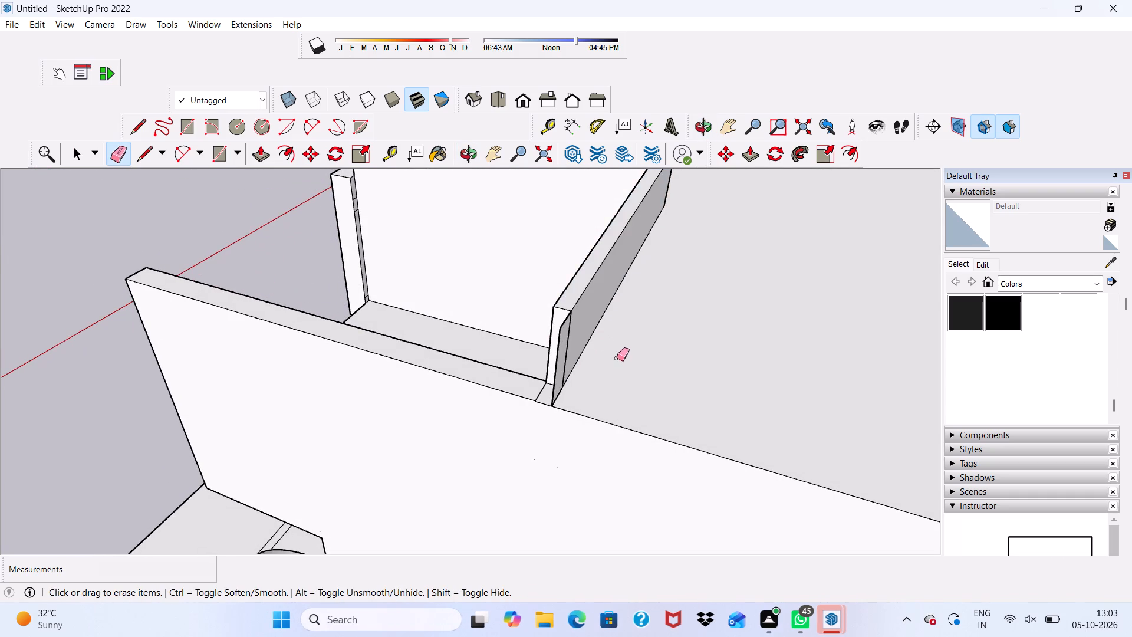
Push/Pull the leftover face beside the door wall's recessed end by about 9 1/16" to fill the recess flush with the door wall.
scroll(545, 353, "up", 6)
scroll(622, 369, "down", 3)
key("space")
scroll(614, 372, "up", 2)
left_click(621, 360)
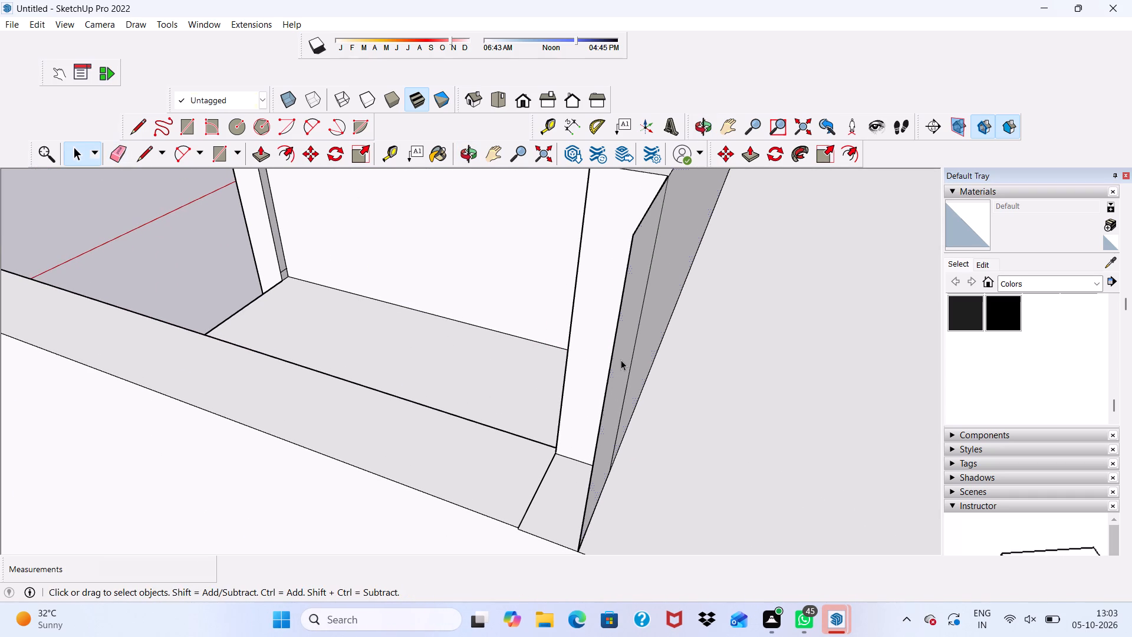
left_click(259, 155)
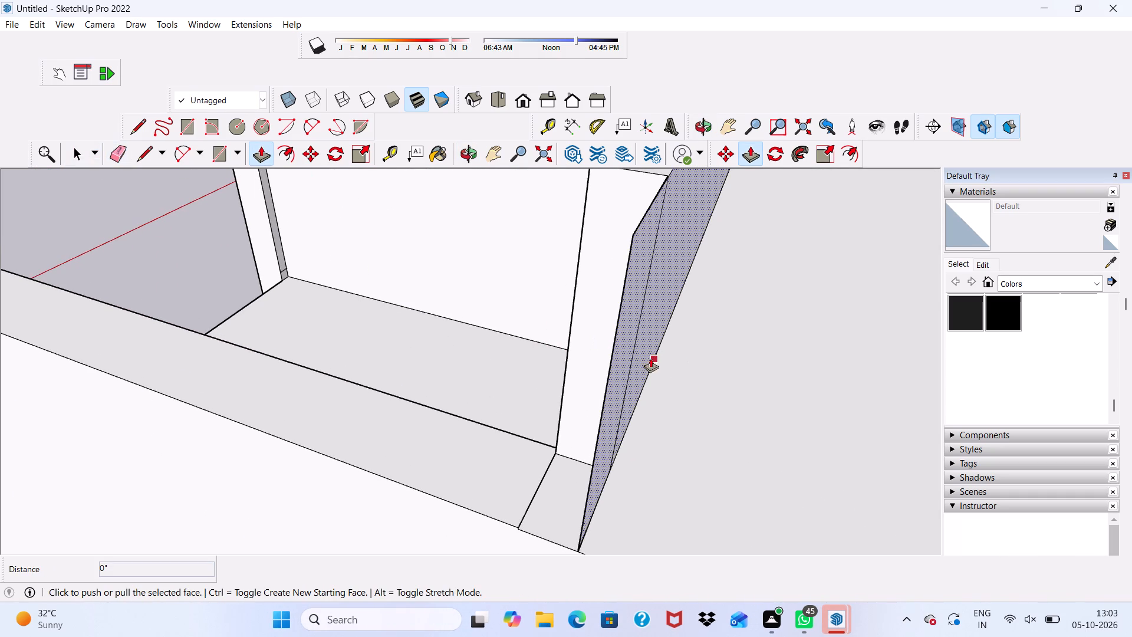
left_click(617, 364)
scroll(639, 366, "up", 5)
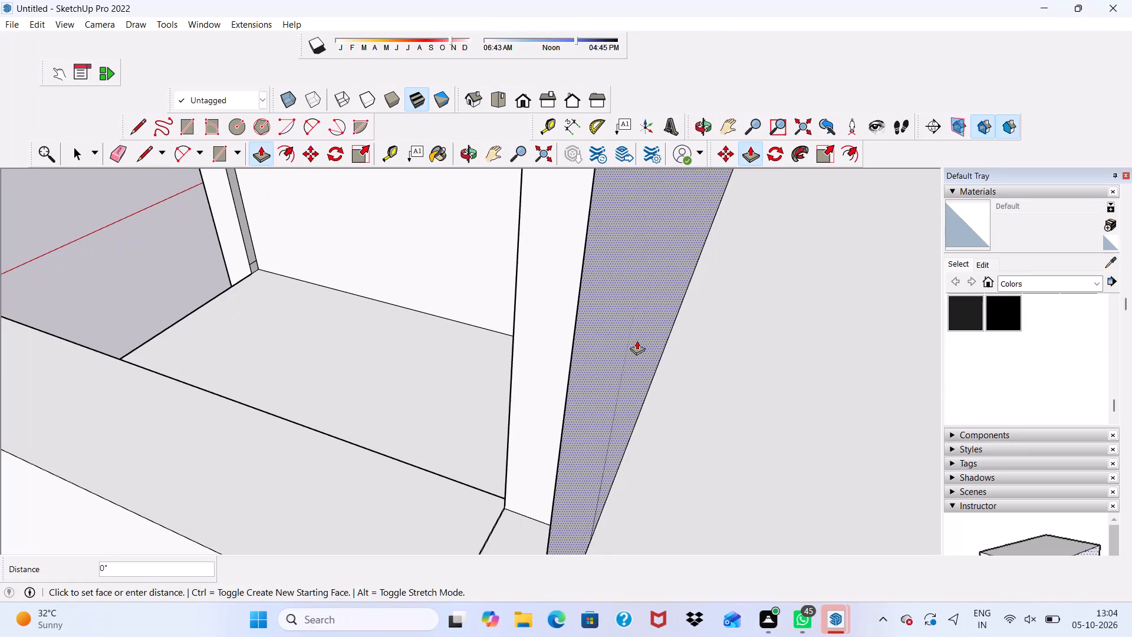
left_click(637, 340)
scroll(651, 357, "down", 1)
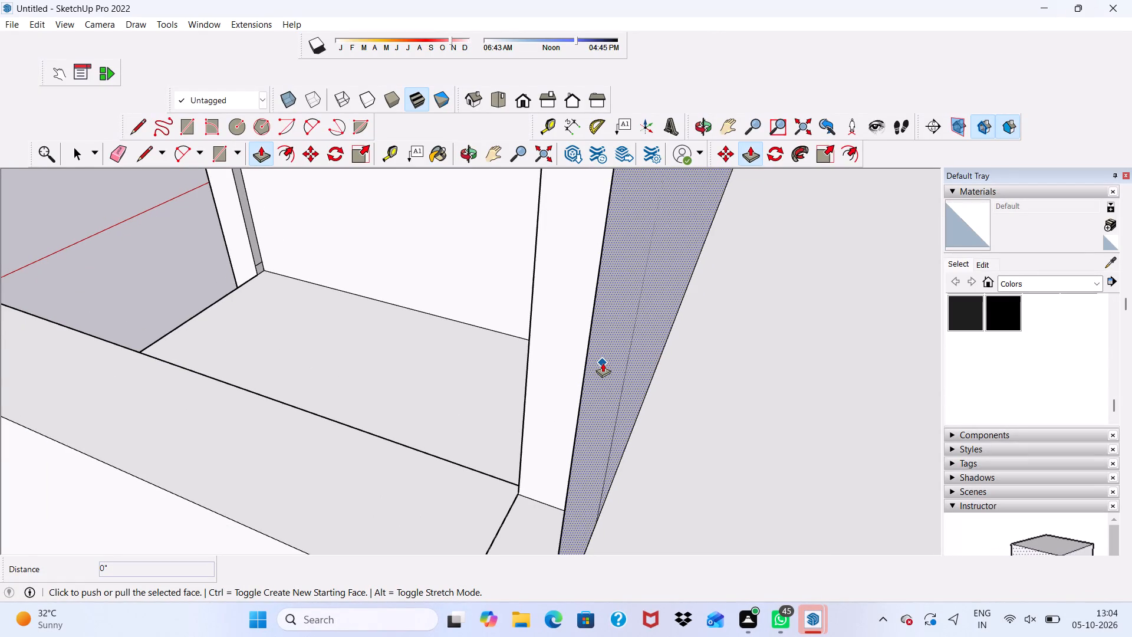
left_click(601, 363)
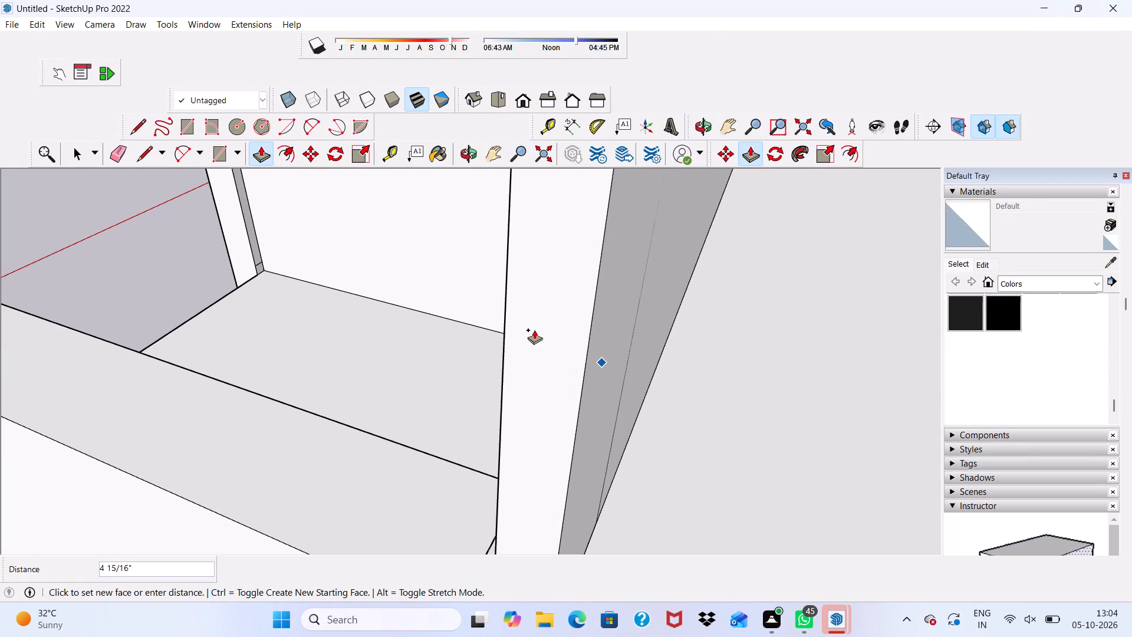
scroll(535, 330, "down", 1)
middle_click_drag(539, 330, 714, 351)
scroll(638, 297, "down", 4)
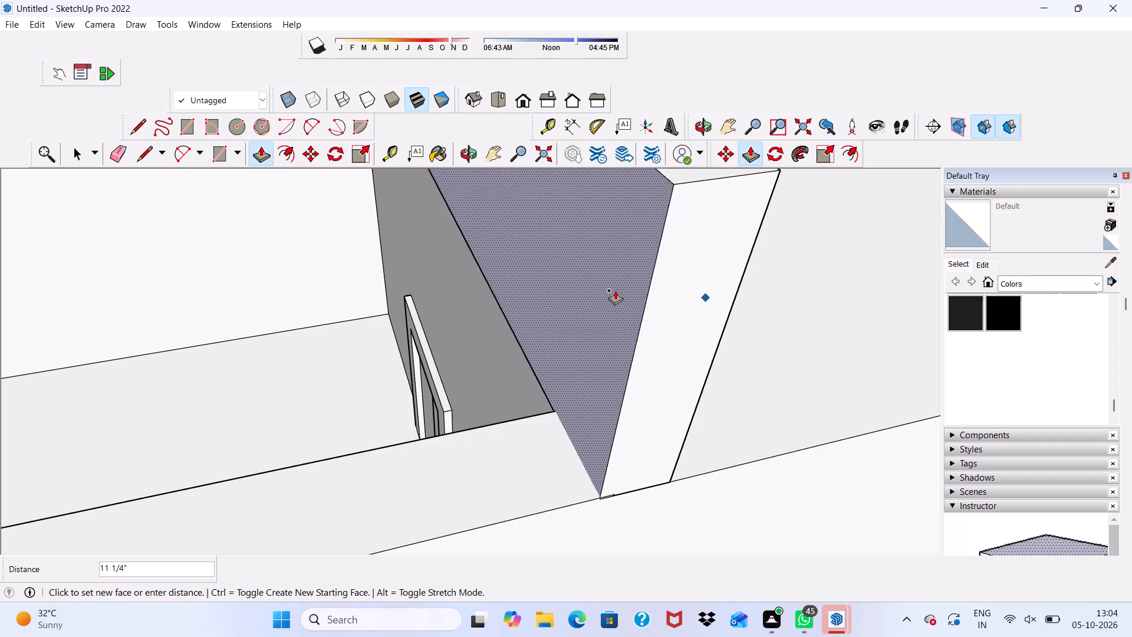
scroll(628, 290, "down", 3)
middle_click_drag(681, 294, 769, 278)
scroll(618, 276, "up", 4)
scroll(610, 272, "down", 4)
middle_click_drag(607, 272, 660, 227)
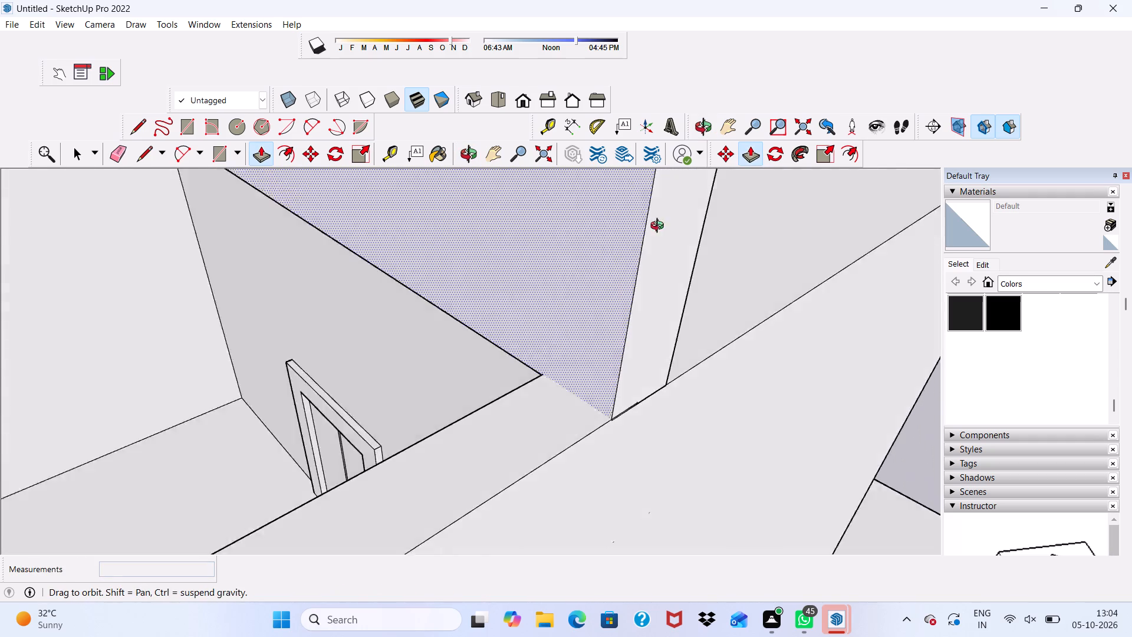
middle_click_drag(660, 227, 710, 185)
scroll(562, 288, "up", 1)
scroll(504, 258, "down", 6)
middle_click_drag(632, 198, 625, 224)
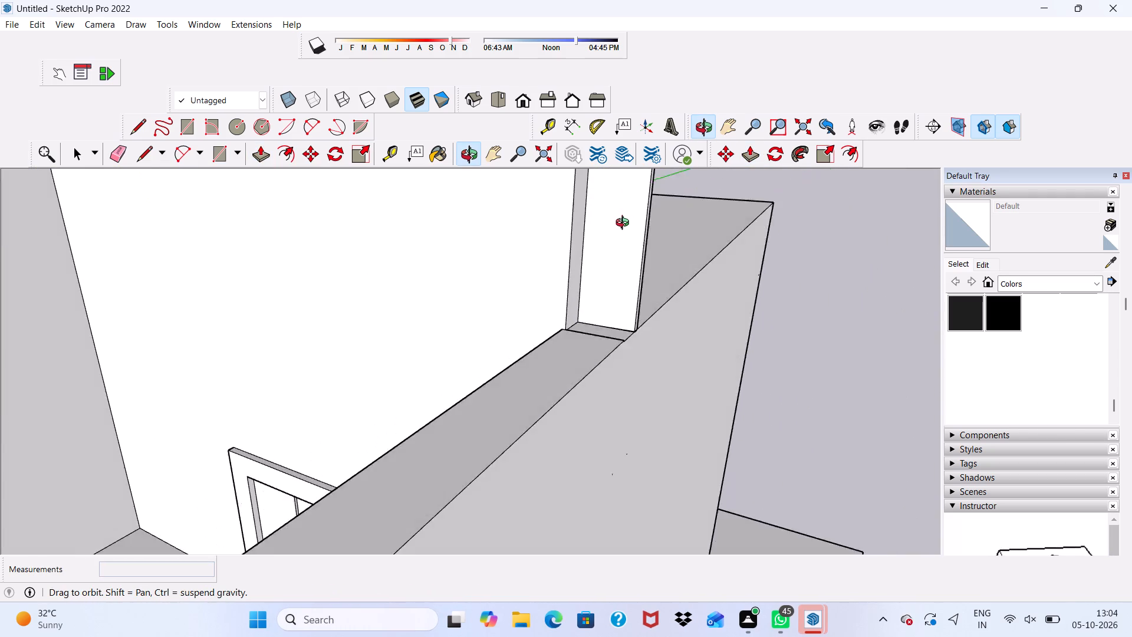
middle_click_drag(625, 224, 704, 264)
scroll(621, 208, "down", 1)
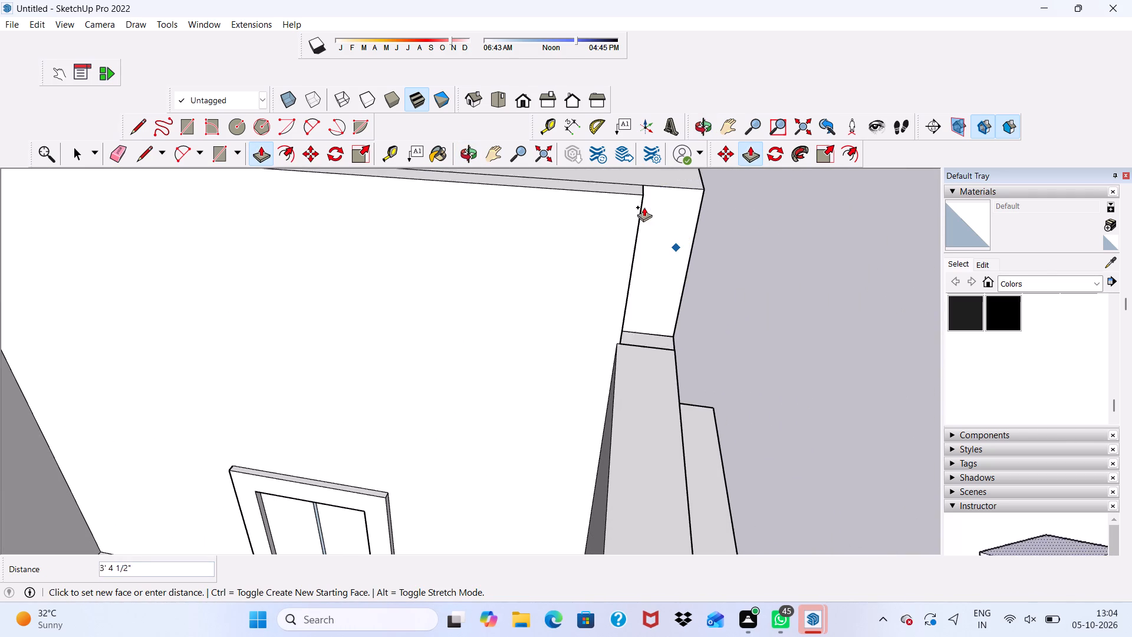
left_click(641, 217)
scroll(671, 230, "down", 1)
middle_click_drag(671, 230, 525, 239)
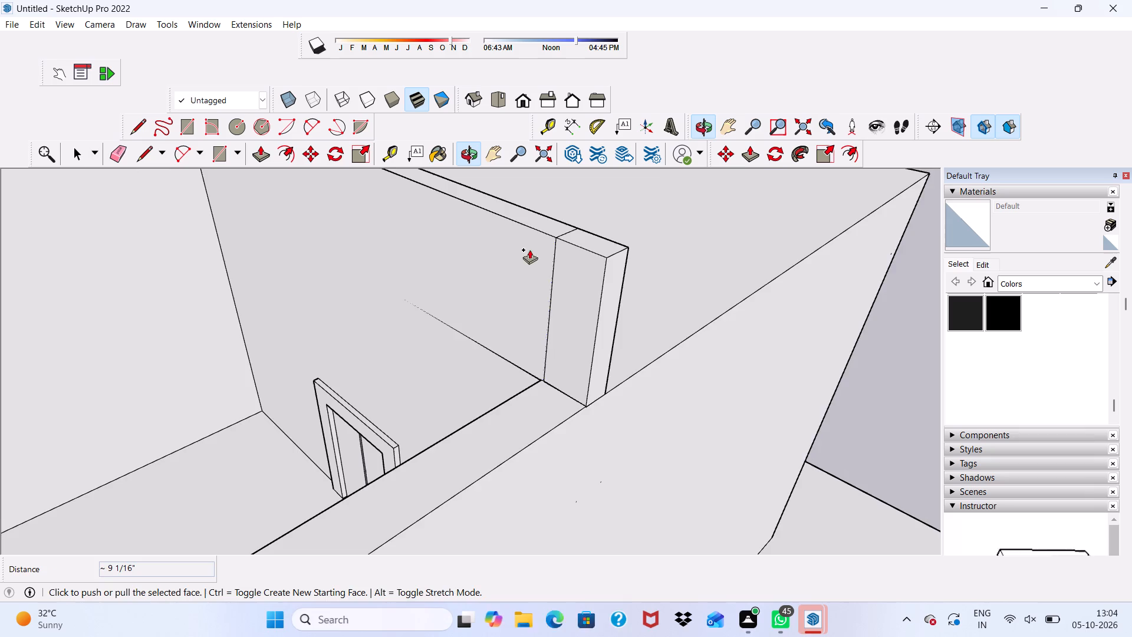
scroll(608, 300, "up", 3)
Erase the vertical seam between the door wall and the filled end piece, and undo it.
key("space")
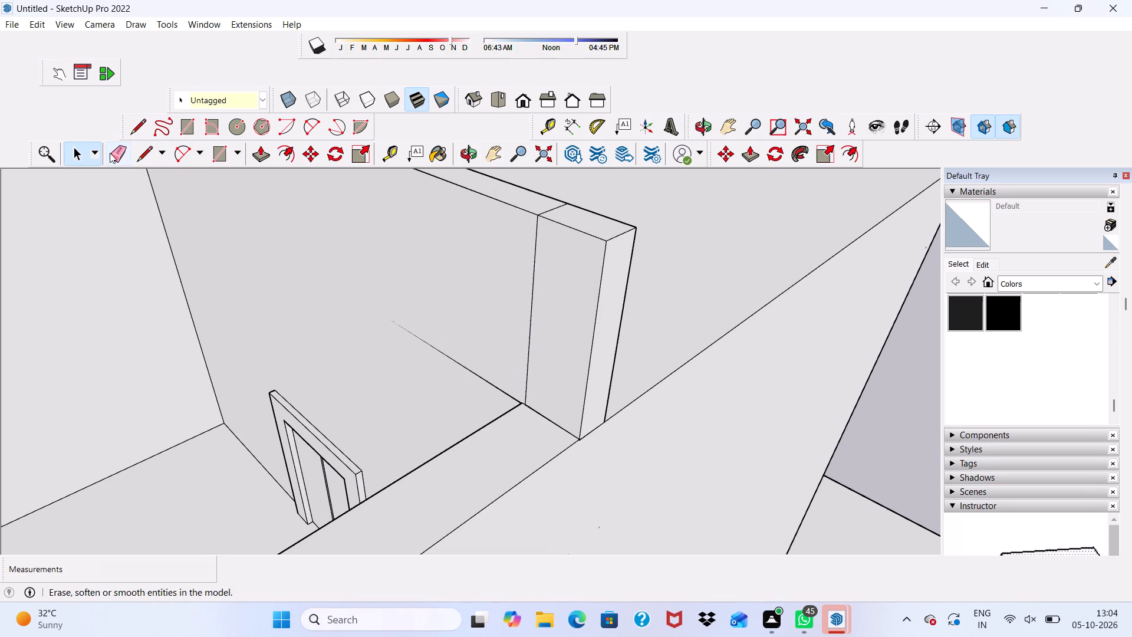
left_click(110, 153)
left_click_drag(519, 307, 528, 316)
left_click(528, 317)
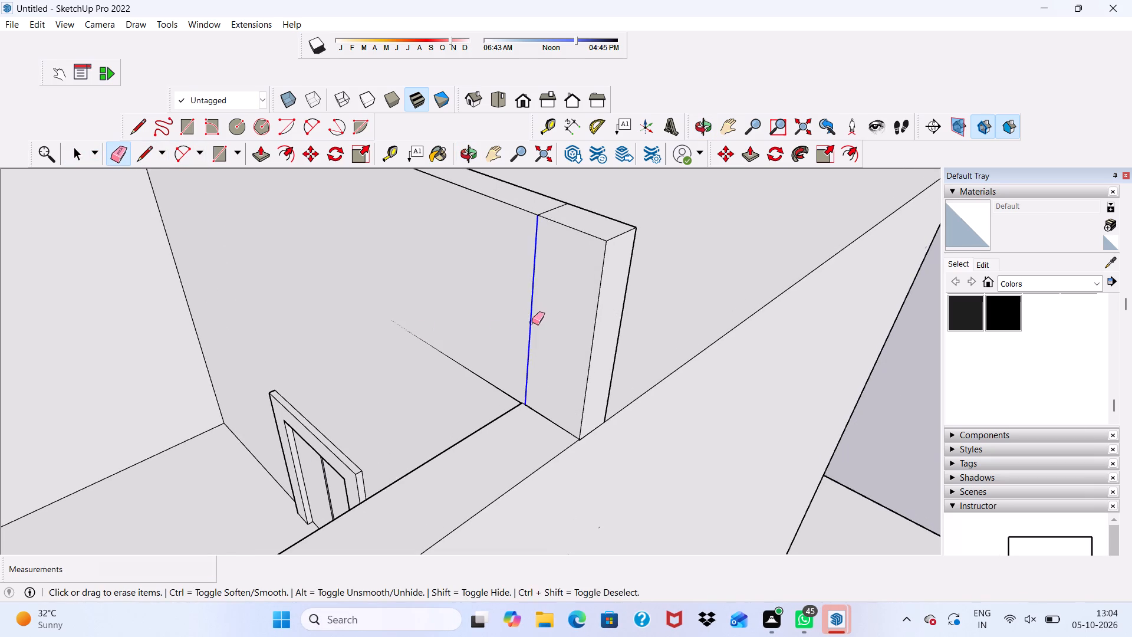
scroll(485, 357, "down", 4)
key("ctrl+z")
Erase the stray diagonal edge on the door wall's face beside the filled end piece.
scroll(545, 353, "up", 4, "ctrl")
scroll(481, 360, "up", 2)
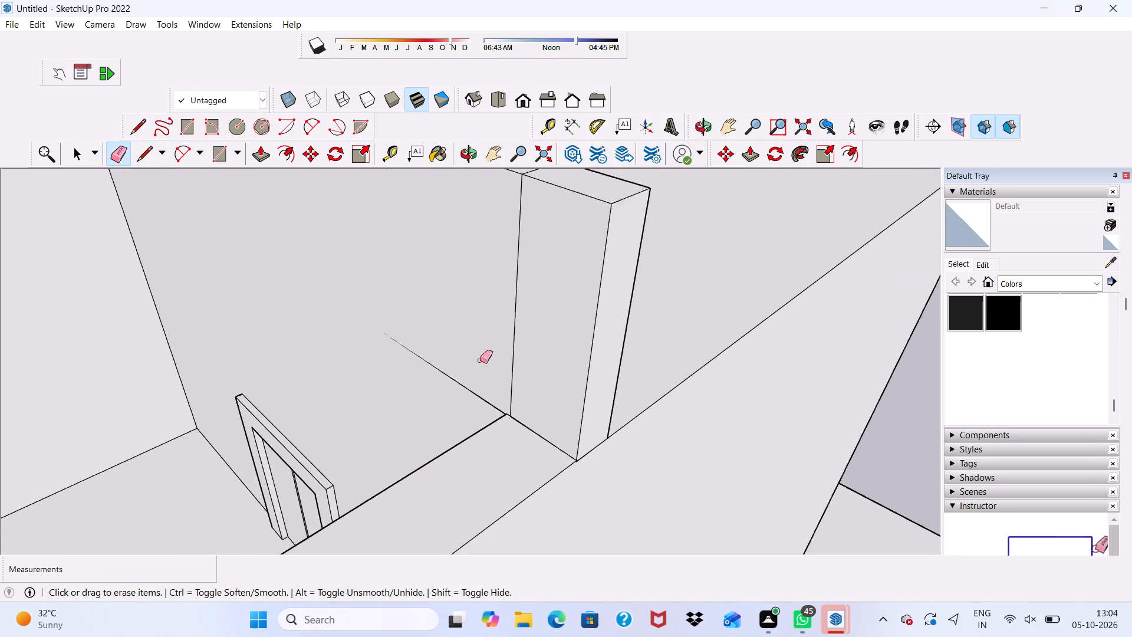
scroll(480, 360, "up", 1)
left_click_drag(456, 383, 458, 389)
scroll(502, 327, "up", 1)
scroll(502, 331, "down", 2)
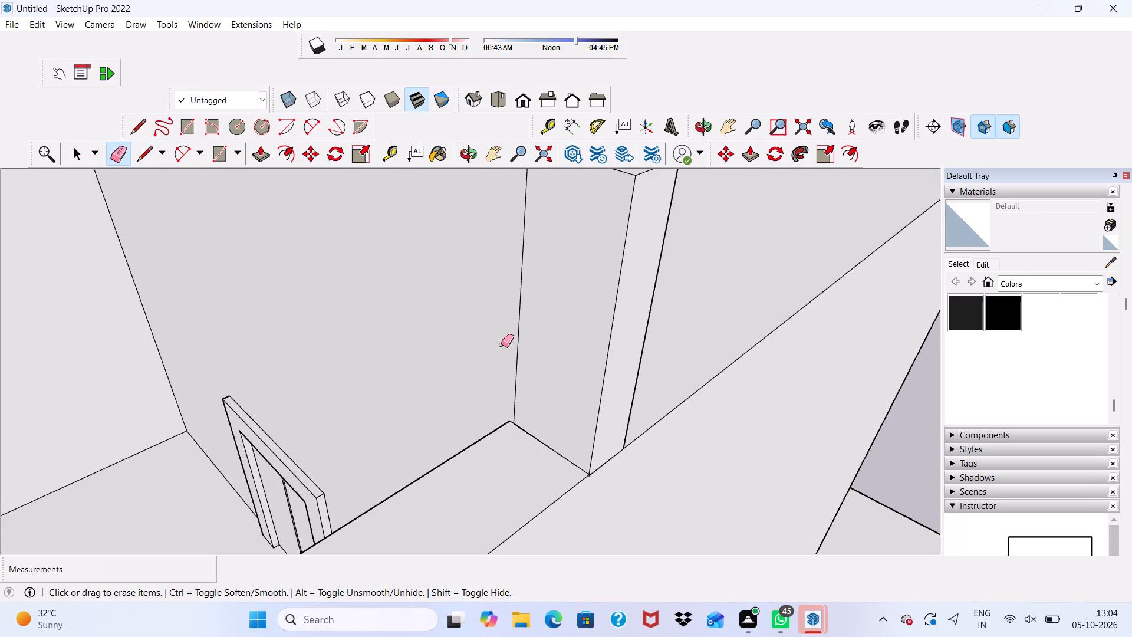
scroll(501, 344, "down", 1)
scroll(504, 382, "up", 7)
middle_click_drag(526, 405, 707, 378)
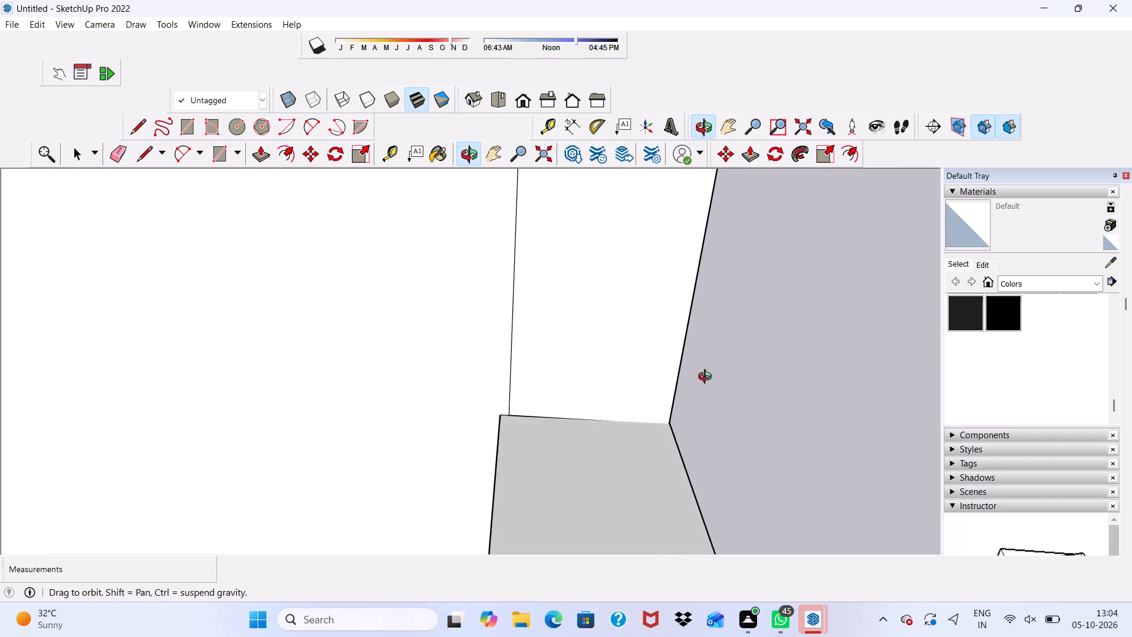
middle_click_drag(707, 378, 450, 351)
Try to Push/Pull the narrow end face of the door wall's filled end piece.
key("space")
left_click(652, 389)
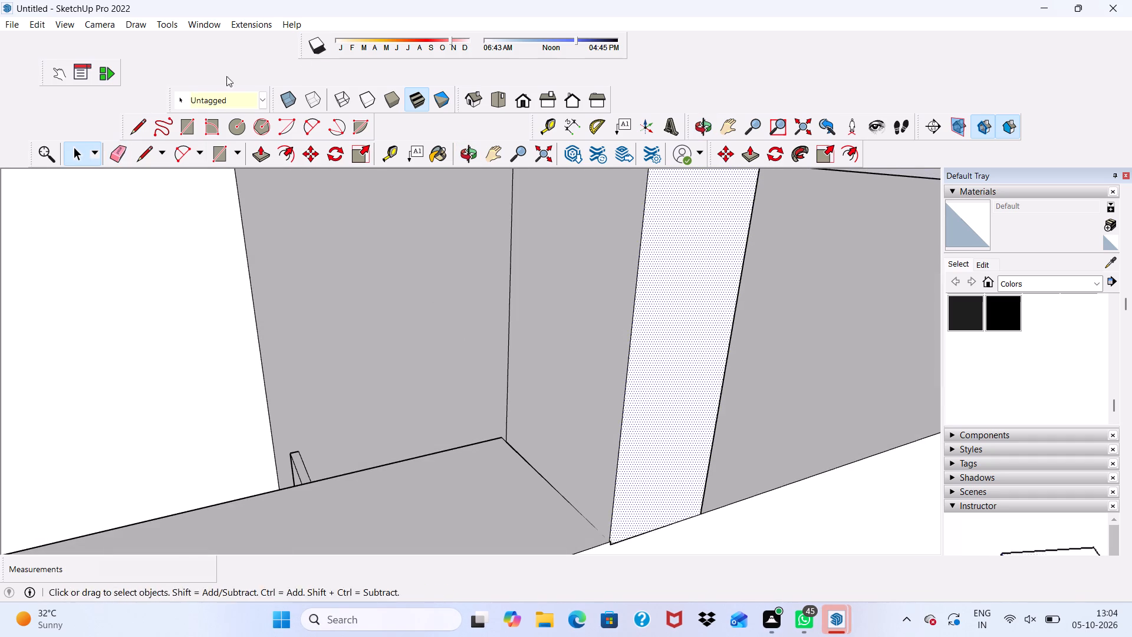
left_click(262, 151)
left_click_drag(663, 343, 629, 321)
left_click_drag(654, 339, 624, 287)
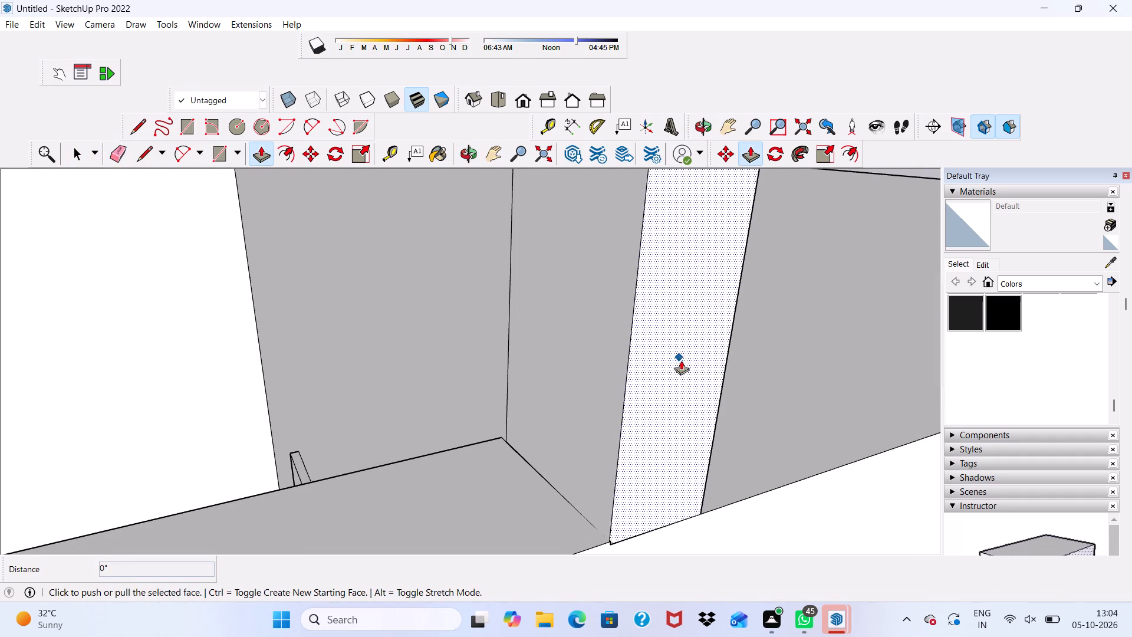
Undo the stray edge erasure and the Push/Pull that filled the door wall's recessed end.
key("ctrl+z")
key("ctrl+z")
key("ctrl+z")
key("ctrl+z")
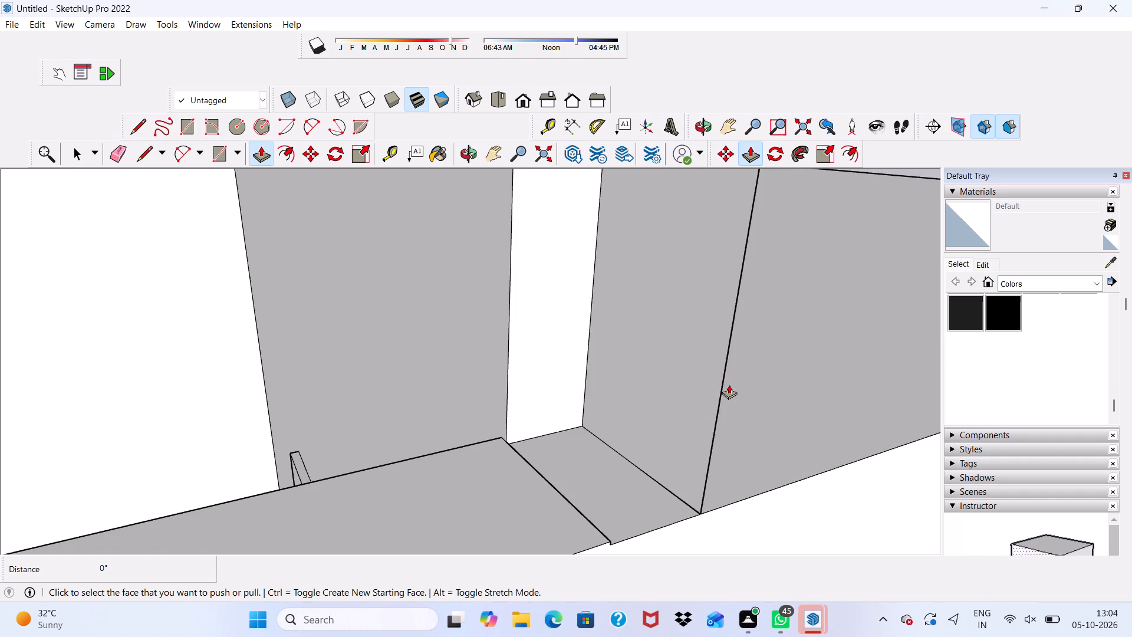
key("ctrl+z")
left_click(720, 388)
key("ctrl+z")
Push/Pull the leftover face beside the door wall's recessed end by about 9" toward the terrace.
scroll(707, 375, "up", 2, "ctrl")
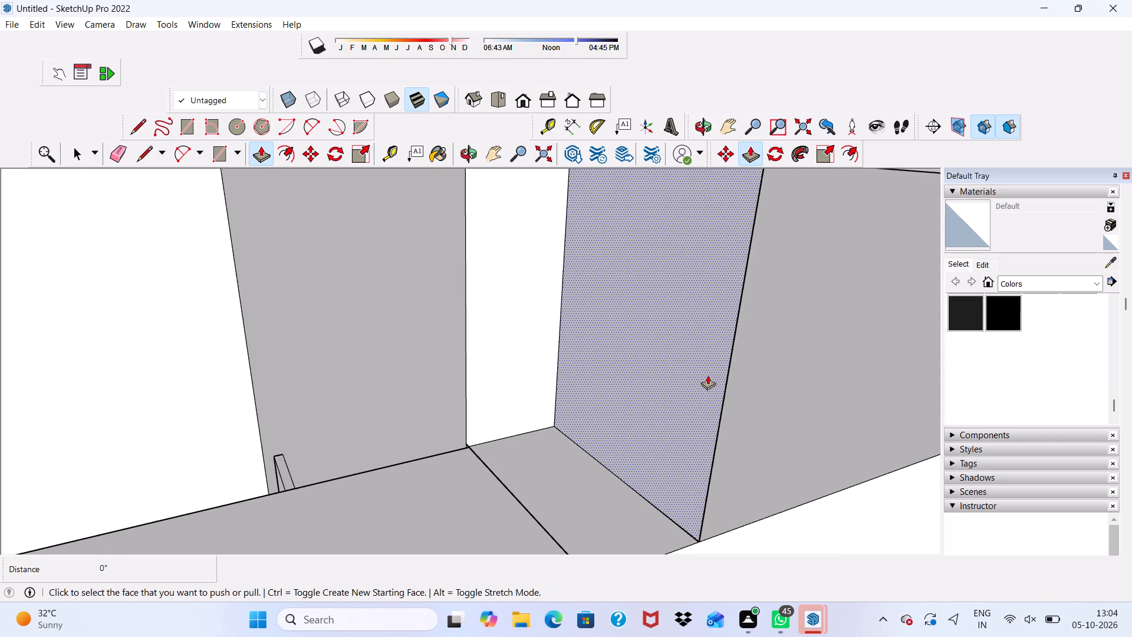
scroll(691, 372, "down", 1)
scroll(690, 372, "up", 1)
scroll(690, 372, "down", 1)
scroll(602, 367, "up", 1)
scroll(602, 370, "down", 3)
left_click(659, 408)
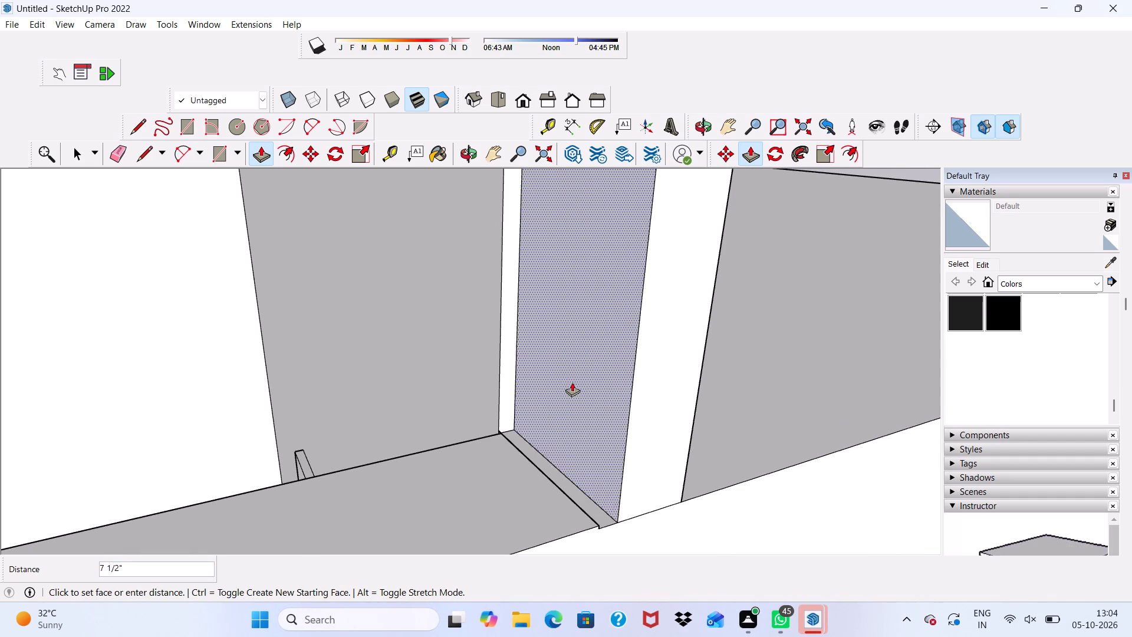
left_click(547, 366)
middle_click_drag(545, 367, 661, 378)
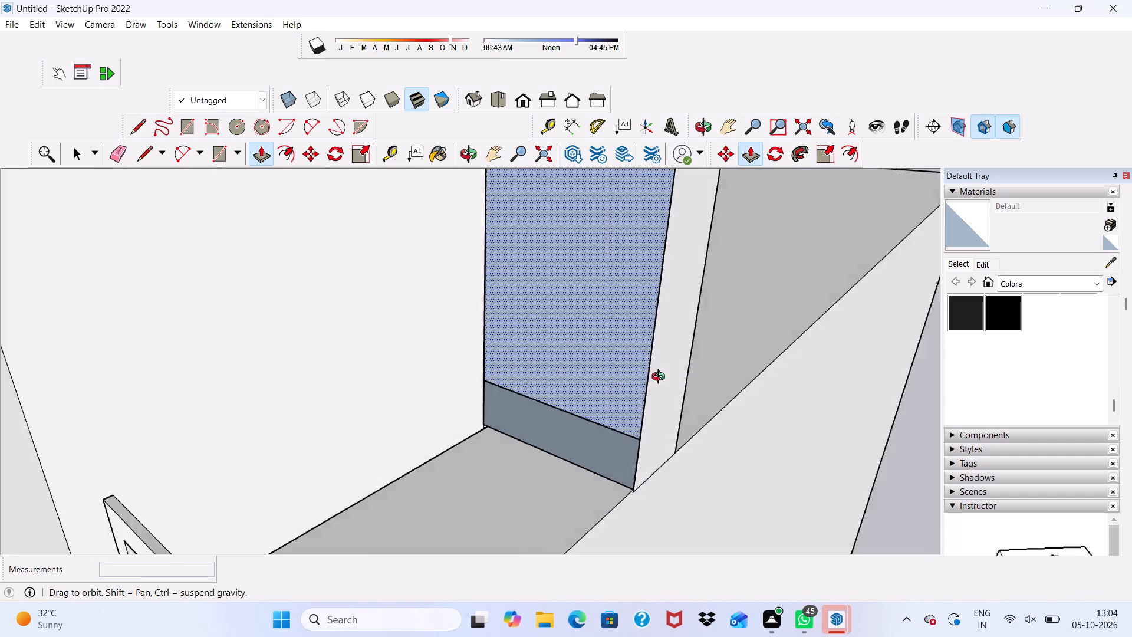
middle_click_drag(661, 378, 720, 395)
scroll(511, 371, "up", 2)
middle_click_drag(594, 314, 710, 308)
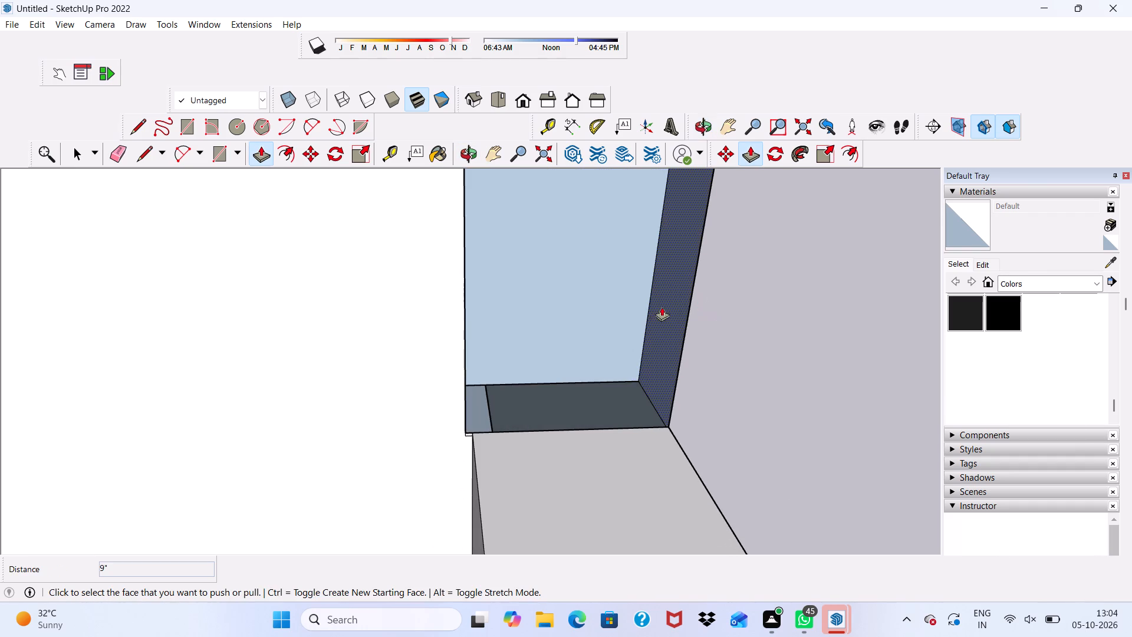
Push/Pull the narrow side face inside the door wall's recessed end about 2' 2 11/16" across the recess.
left_click(670, 301)
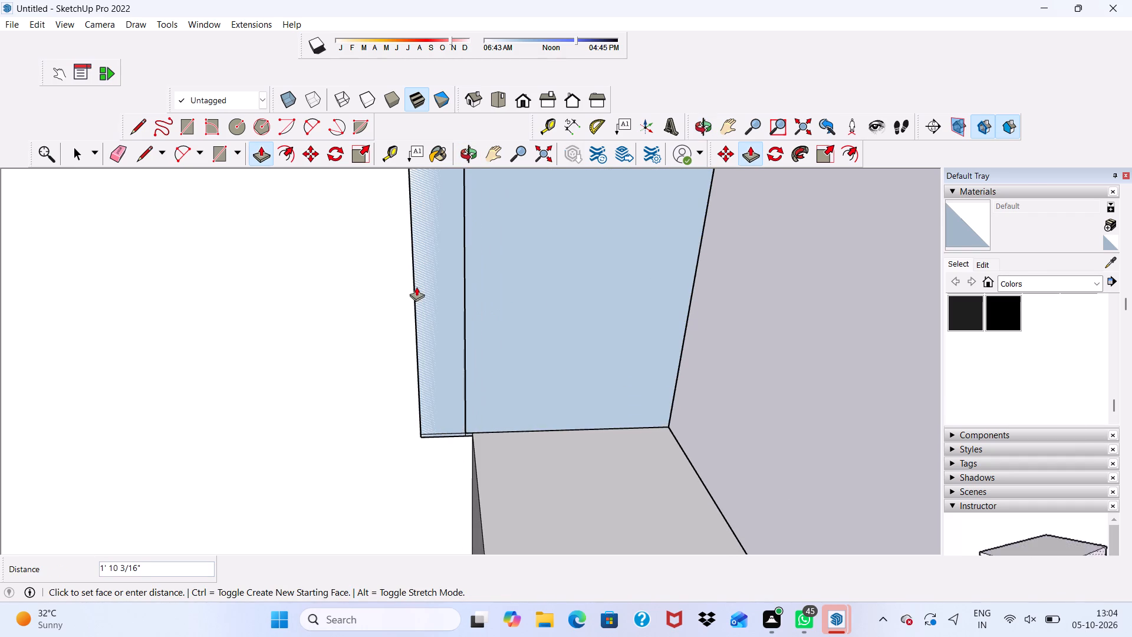
left_click(365, 317)
scroll(366, 319, "down", 2)
scroll(399, 345, "up", 2)
scroll(435, 365, "down", 1)
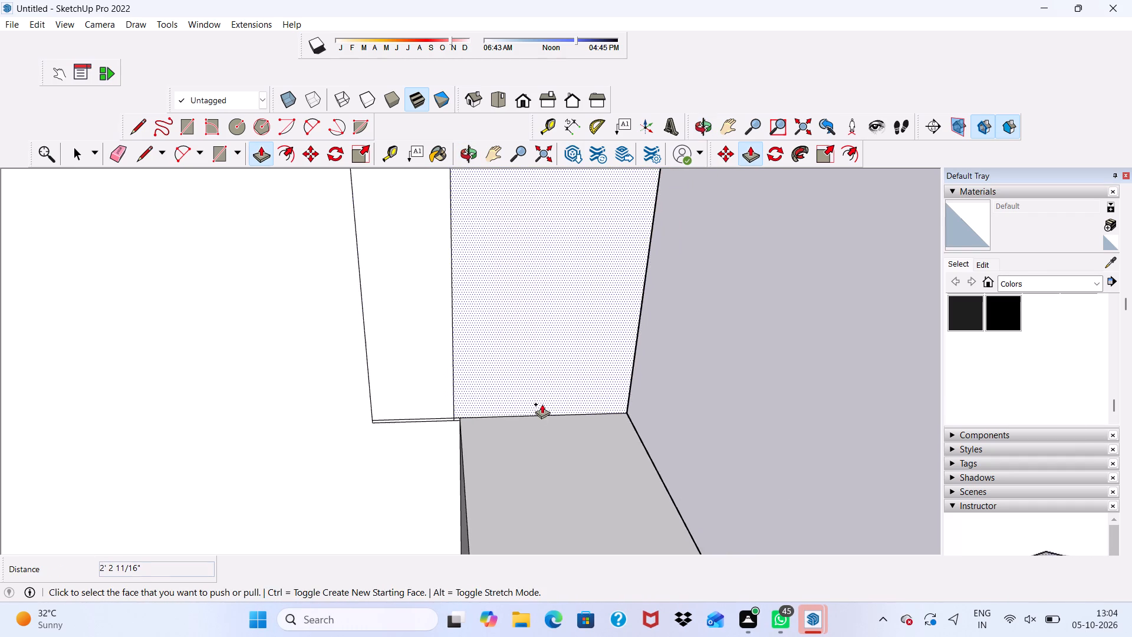
Erase the leftover vertical seams and the bottom edges on the wall face beside the filled recess.
middle_click_drag(542, 404, 436, 304)
key("space")
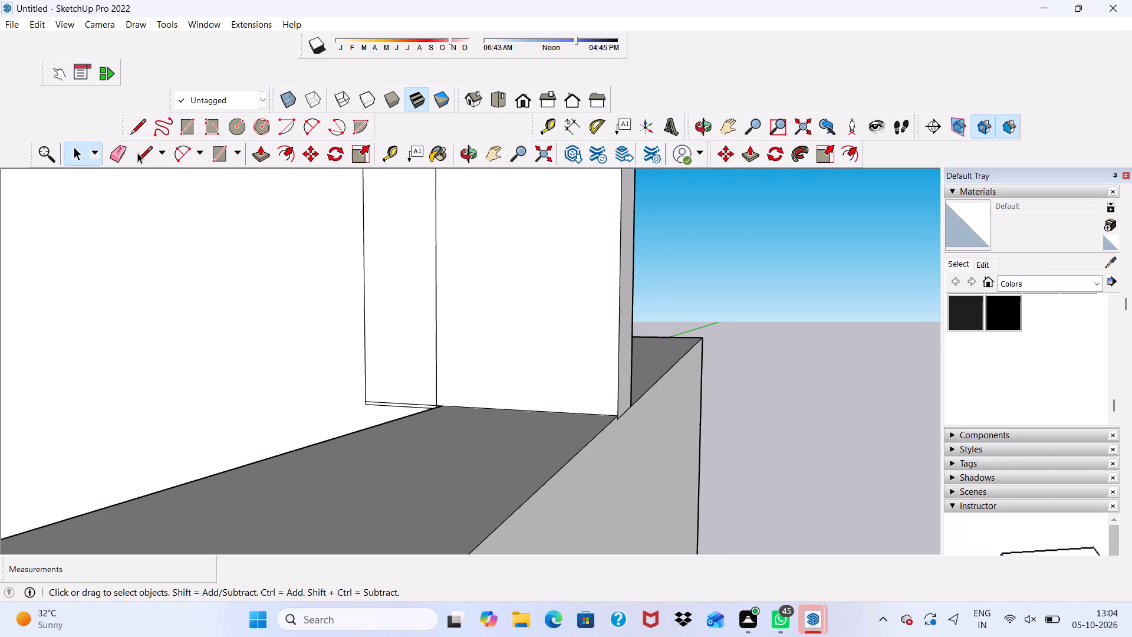
left_click(115, 152)
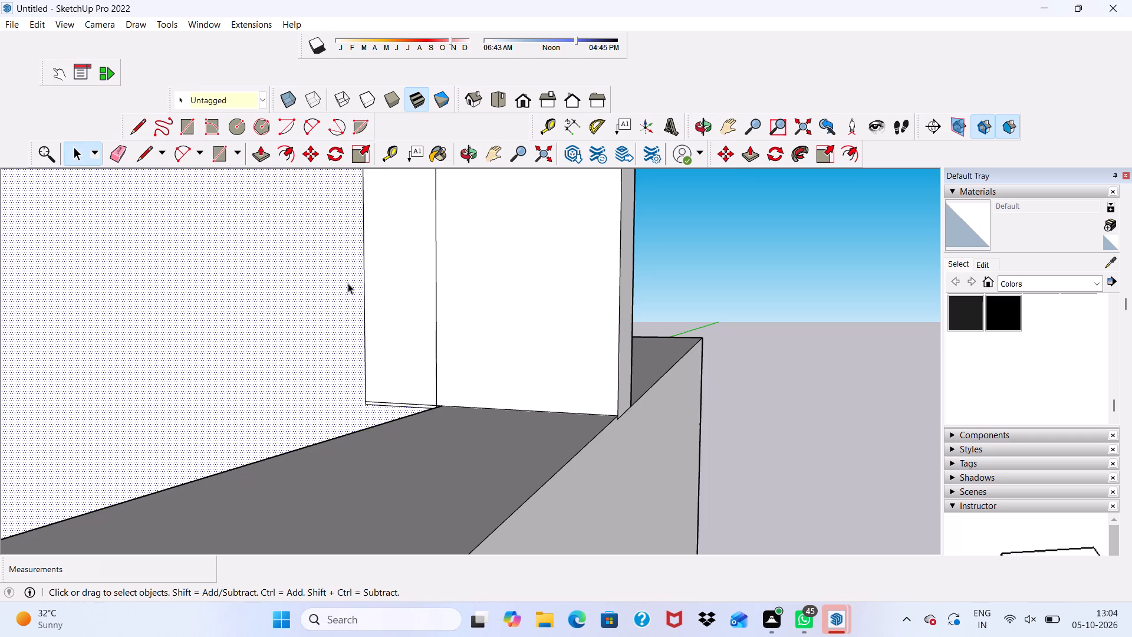
left_click(119, 147)
left_click_drag(433, 270, 441, 268)
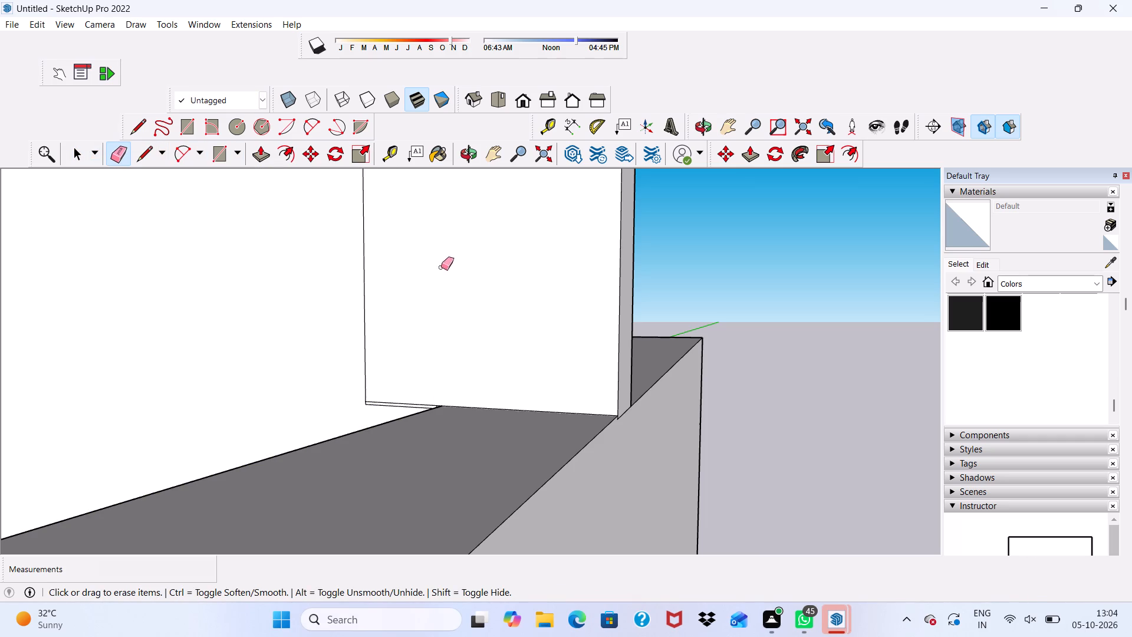
left_click_drag(361, 279, 392, 408)
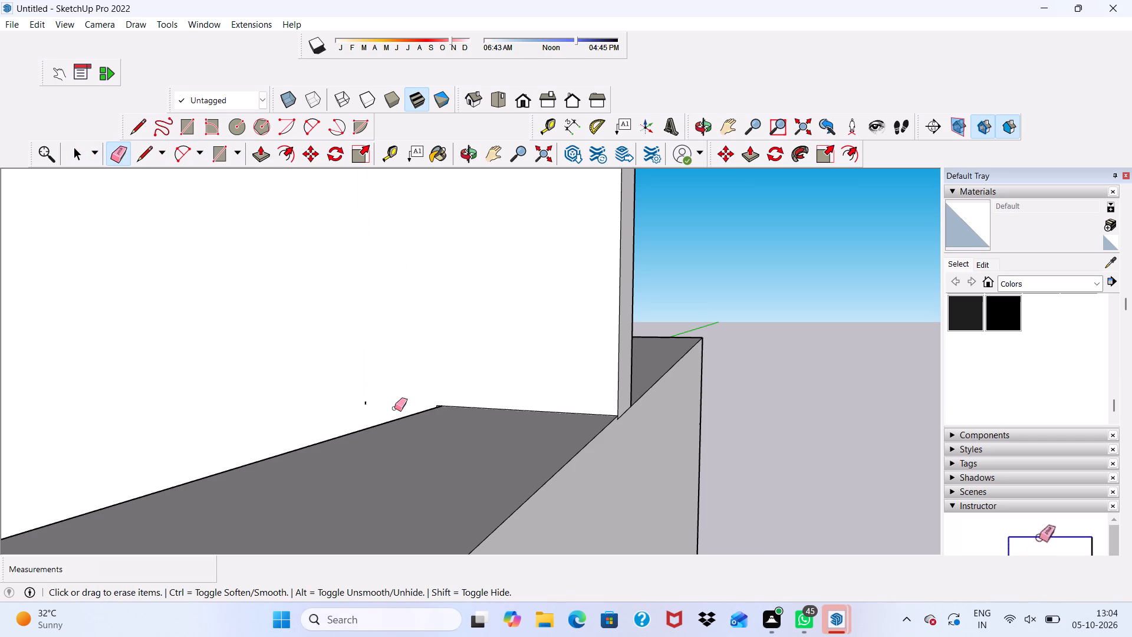
left_click_drag(370, 405, 359, 398)
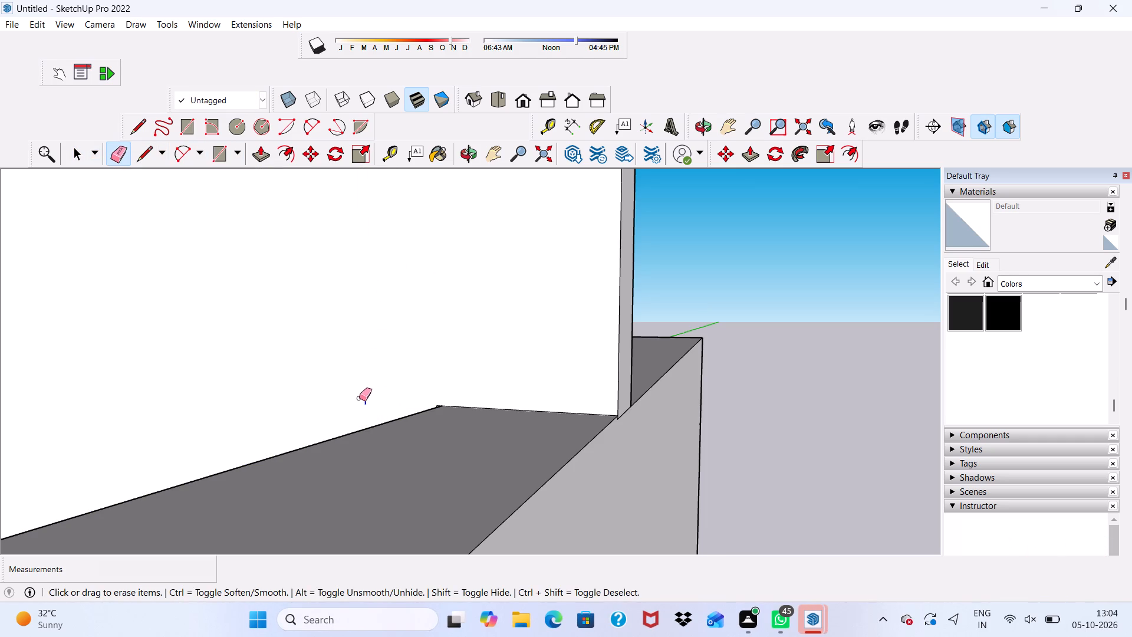
left_click_drag(359, 398, 384, 418)
scroll(460, 374, "up", 1)
scroll(471, 376, "down", 3)
middle_click_drag(517, 401, 2, 408)
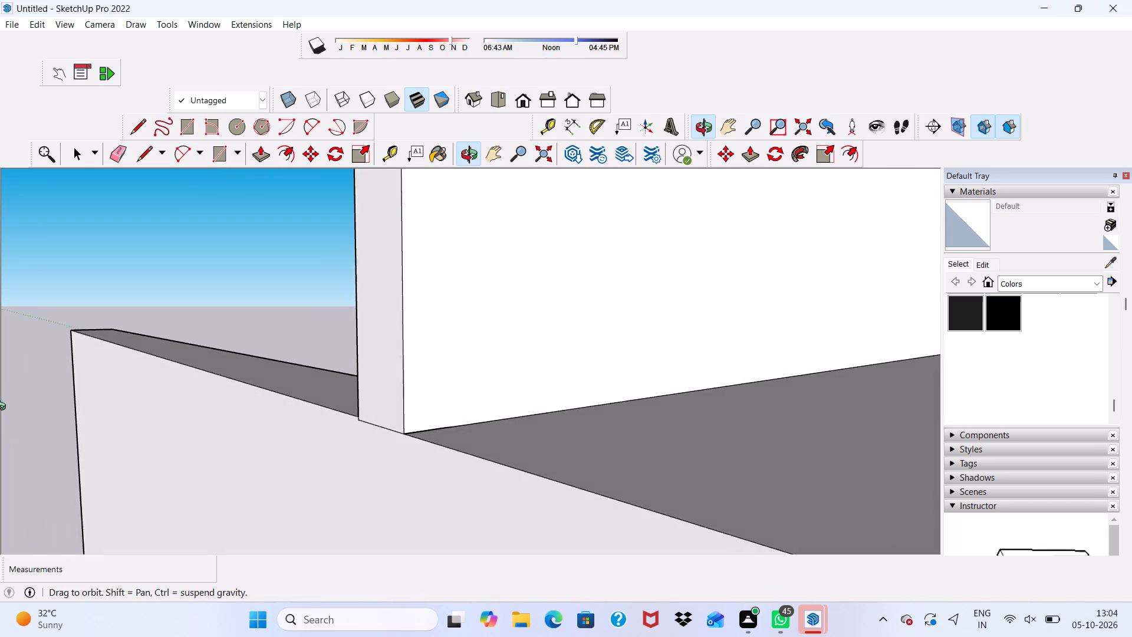
middle_click_drag(2, 408, 12, 420)
scroll(181, 394, "down", 1)
scroll(181, 394, "up", 1)
scroll(182, 394, "down", 9)
scroll(458, 362, "up", 2)
left_click_drag(389, 373, 407, 363)
key("space")
Erase the cross seam on top of the outer side wall near its free end.
scroll(264, 388, "down", 1)
middle_click_drag(282, 376, 504, 416)
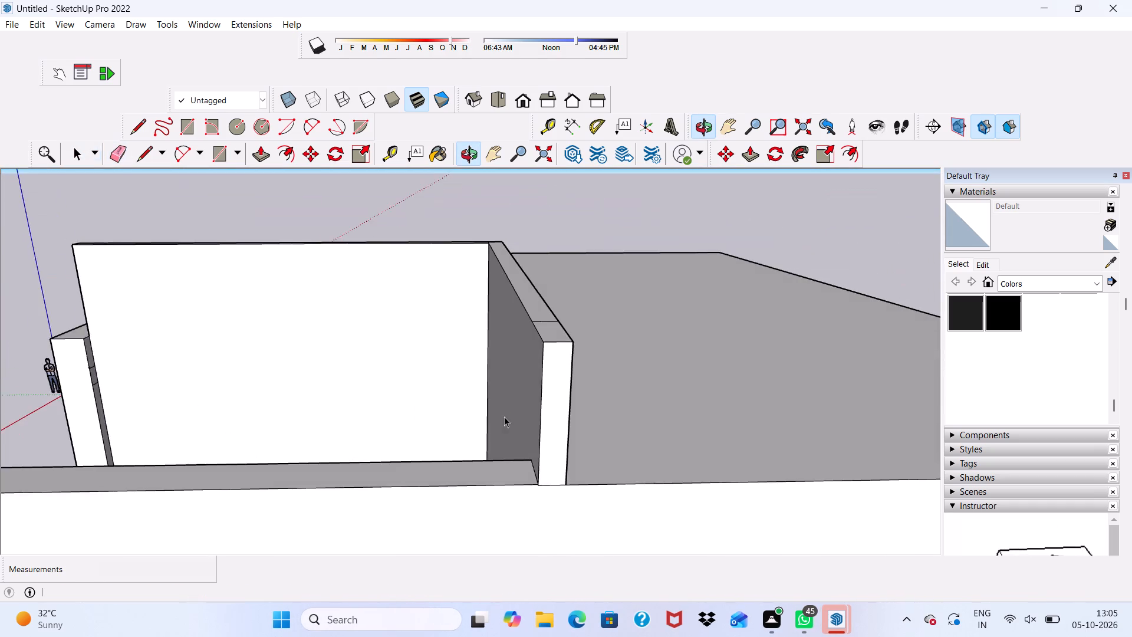
scroll(530, 429, "up", 3)
middle_click_drag(544, 281, 498, 385)
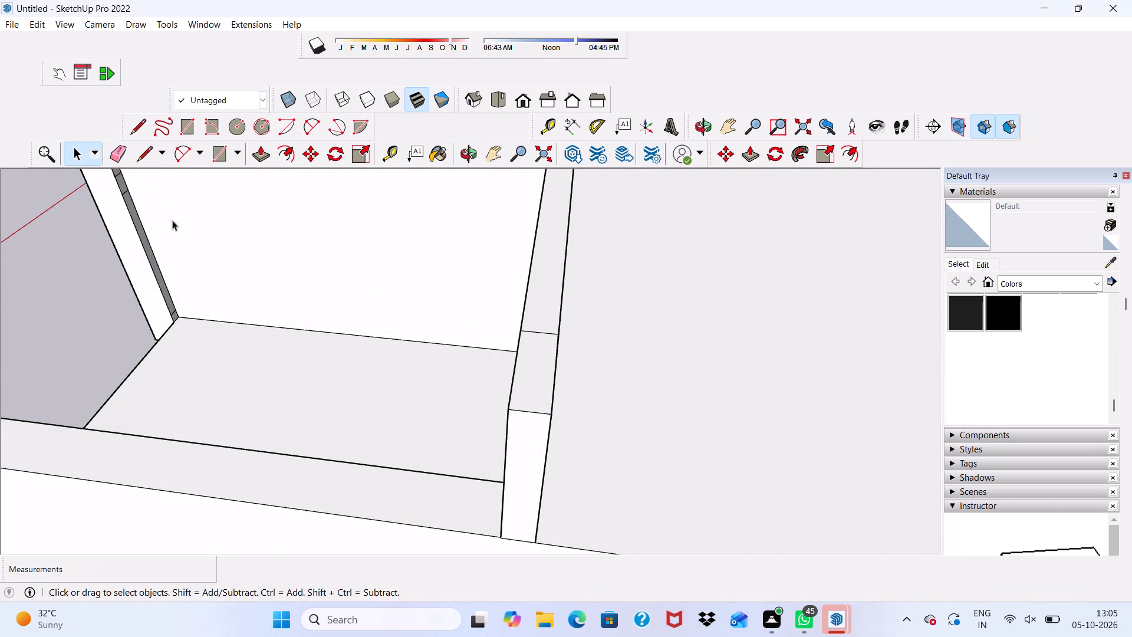
left_click(111, 149)
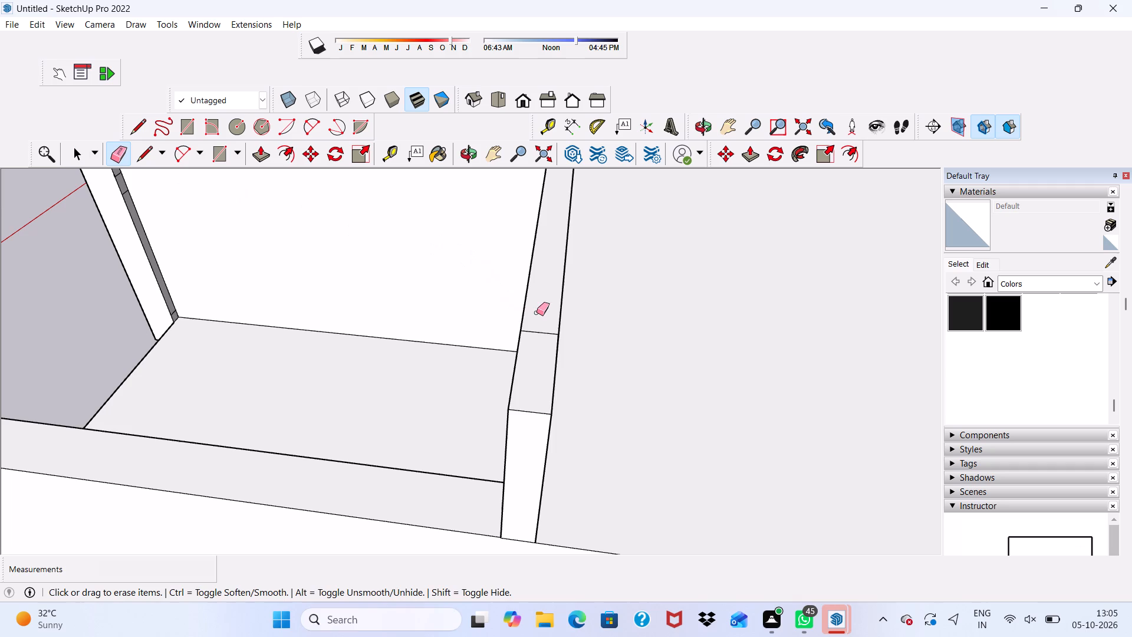
left_click_drag(537, 318, 537, 342)
Push/Pull the outer side wall's free end face back by about 1' 5 7/16".
scroll(529, 362, "down", 2)
key("space")
left_click(530, 460)
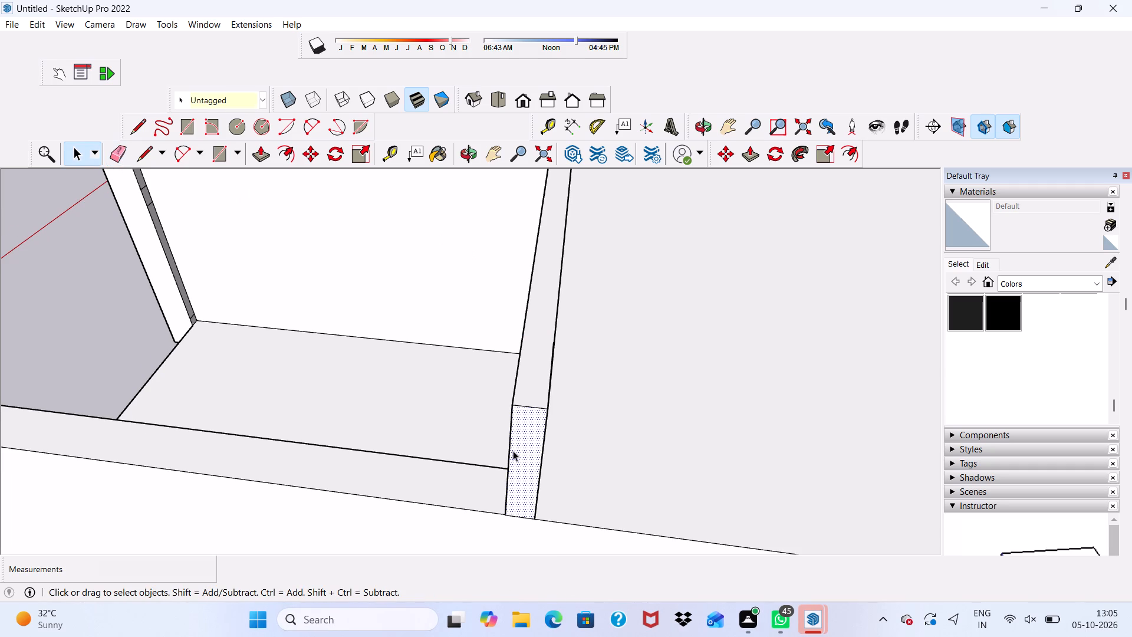
left_click(261, 149)
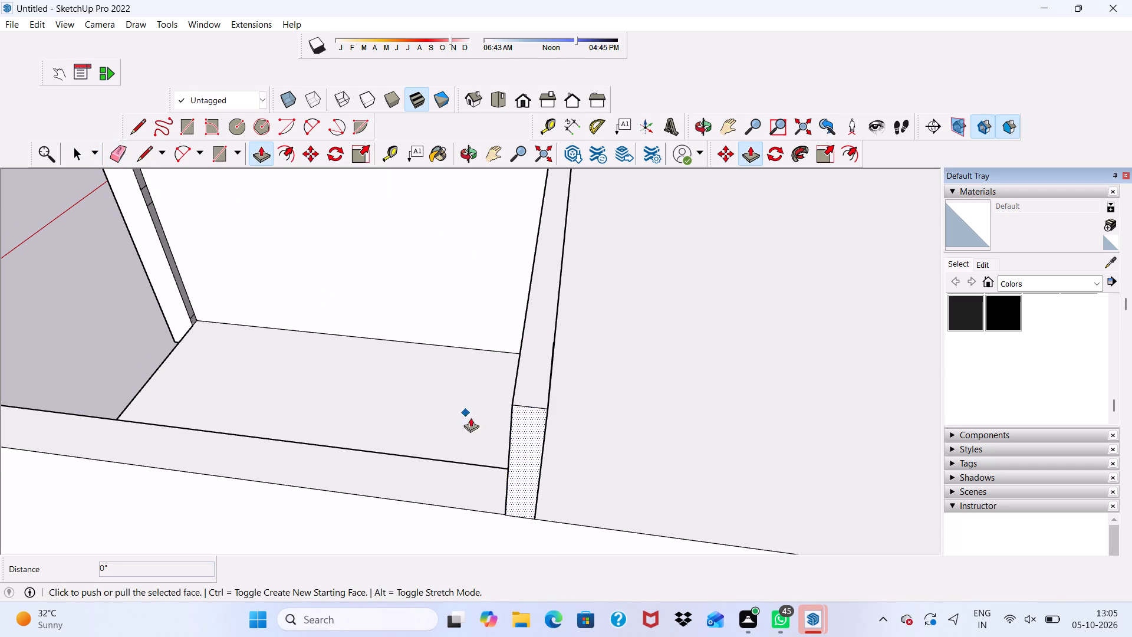
left_click_drag(527, 458, 677, 337)
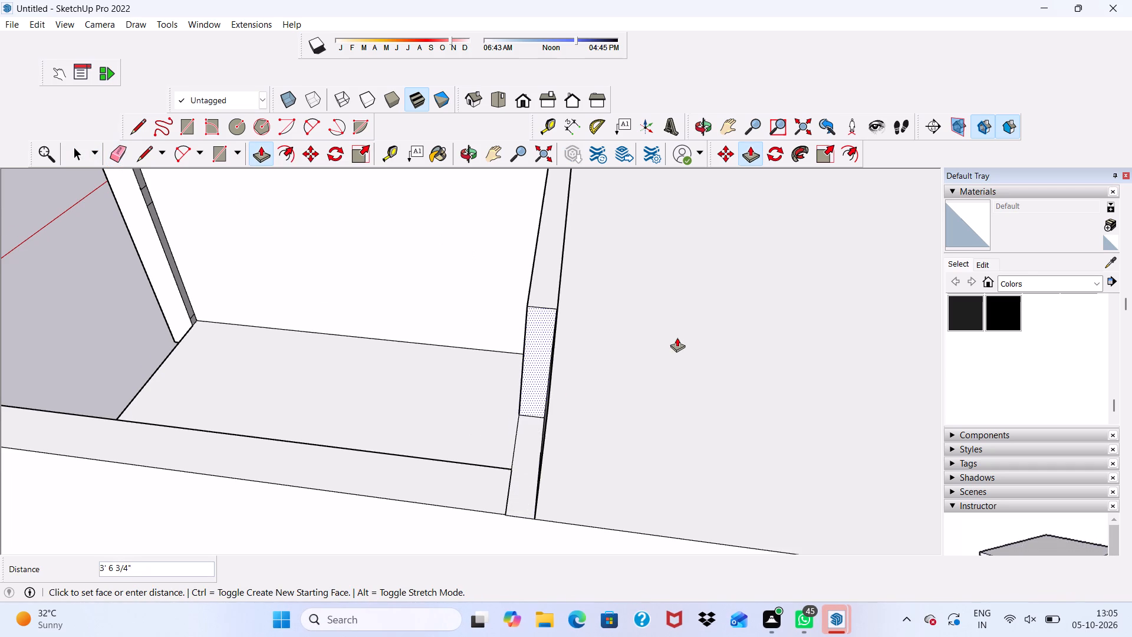
left_click_drag(677, 337, 616, 408)
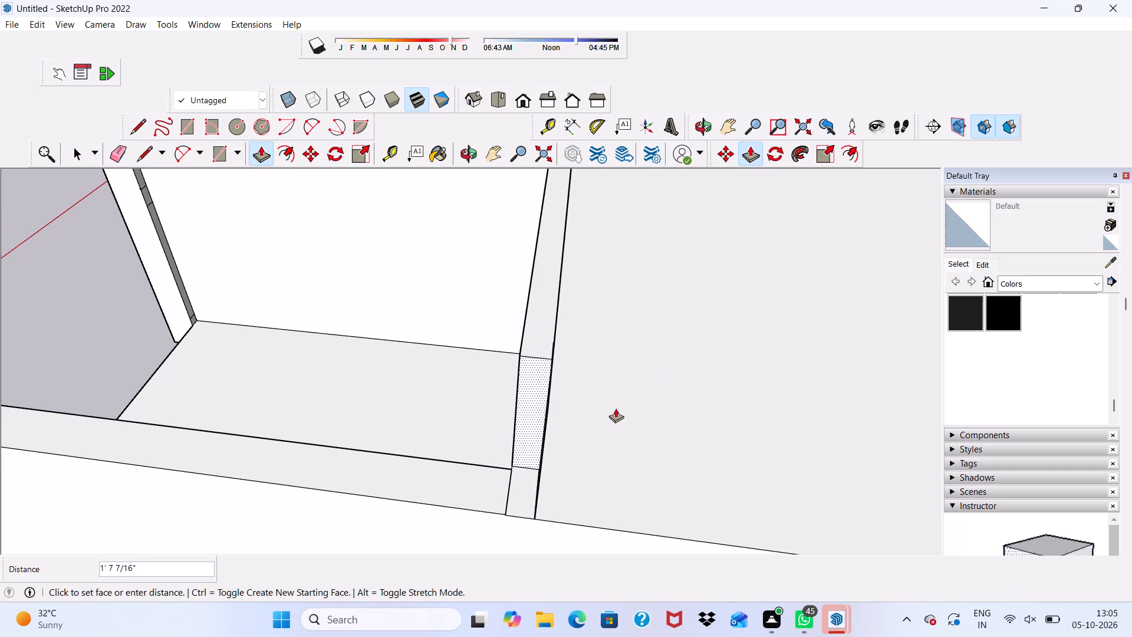
left_click_drag(616, 408, 583, 415)
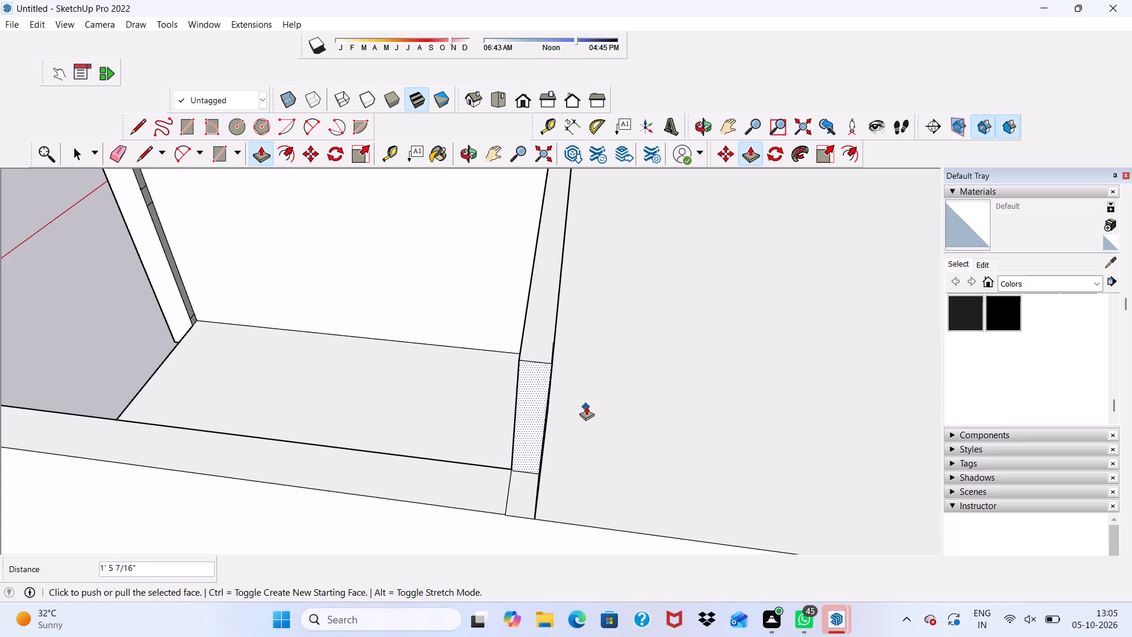
Erase the edges of the leftover thin face projecting past the side wall's pushed-back end.
scroll(472, 432, "down", 3)
middle_click_drag(461, 449, 626, 412)
key("space")
middle_click_drag(815, 284, 701, 277)
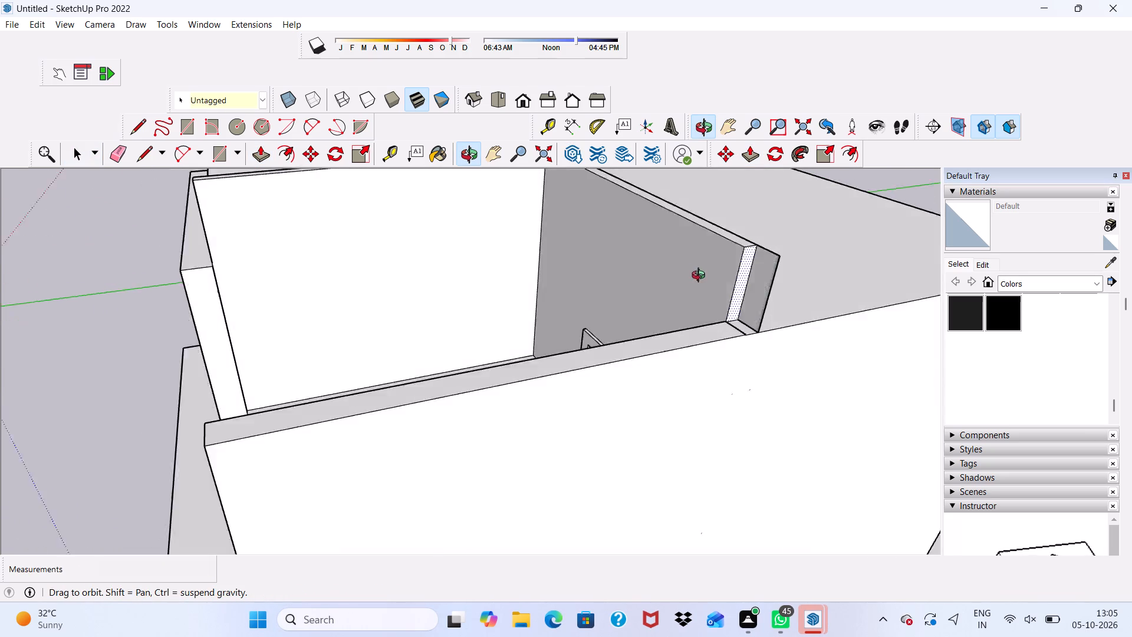
middle_click_drag(701, 277, 567, 266)
scroll(189, 355, "up", 2)
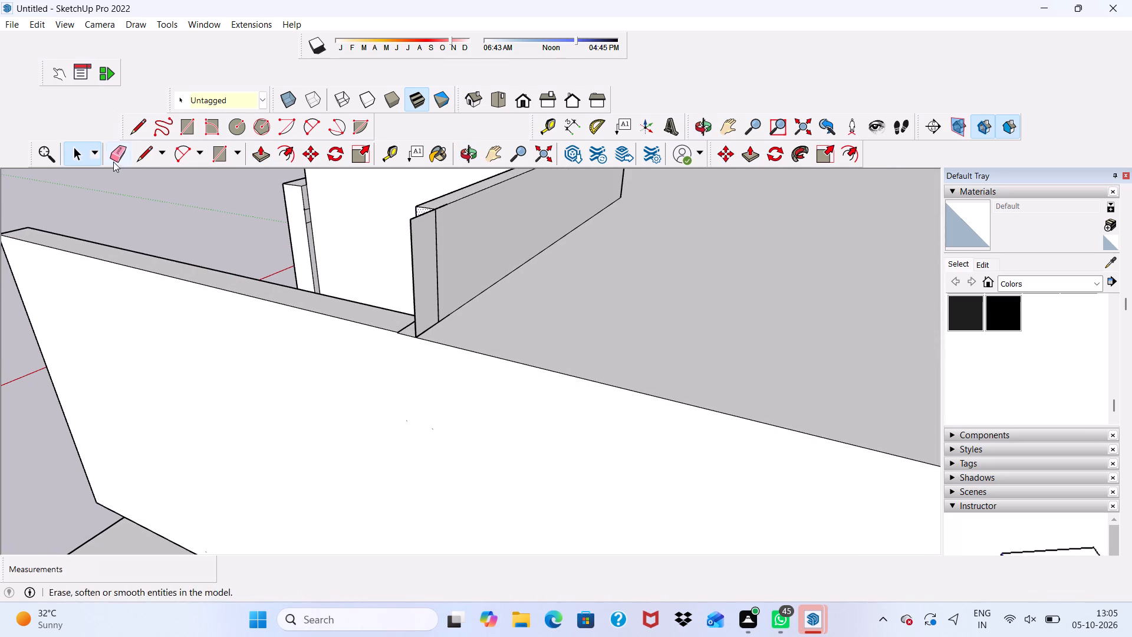
left_click(111, 149)
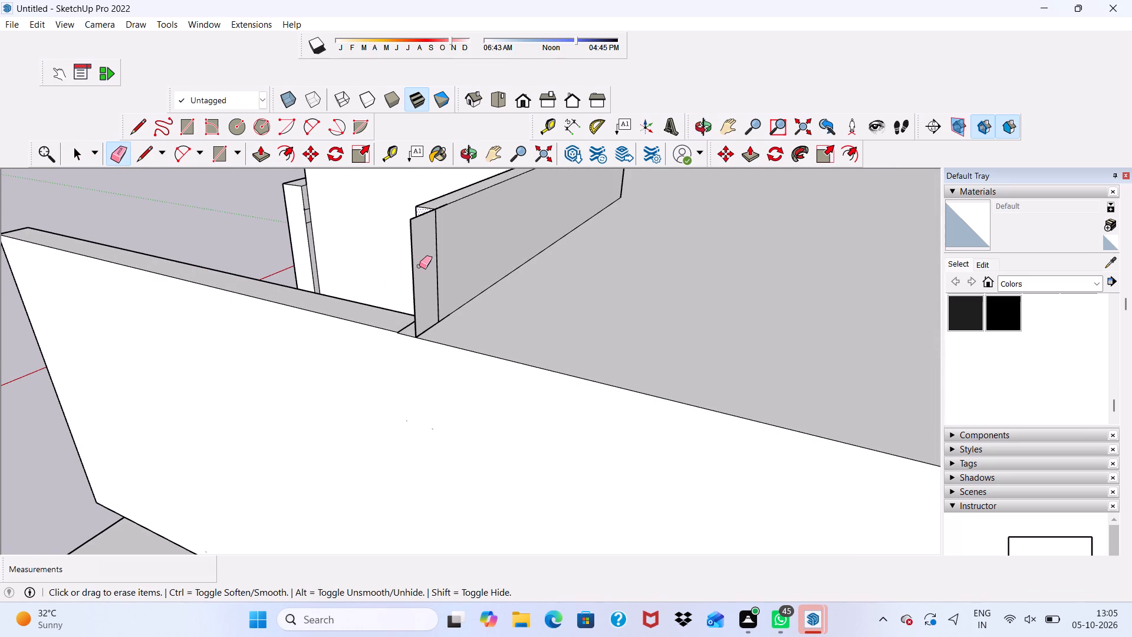
left_click(414, 269)
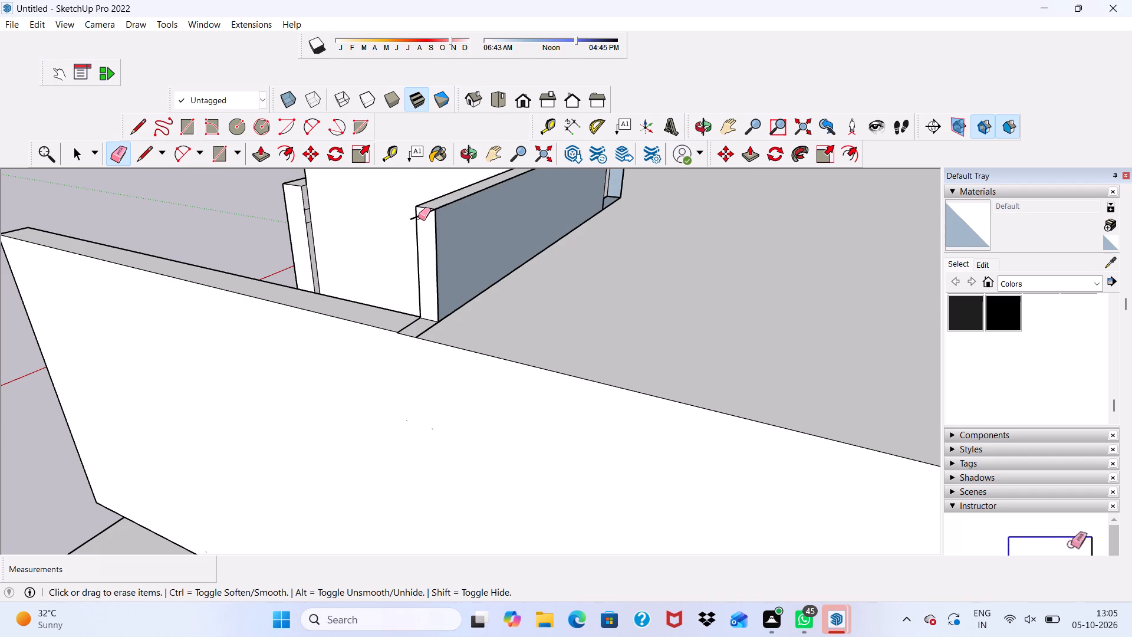
left_click(418, 218)
Push/Pull the side wall's exposed long face outward by about 5 1/4", toward the corner at its far end.
scroll(417, 264, "down", 4)
middle_click_drag(456, 291, 341, 342)
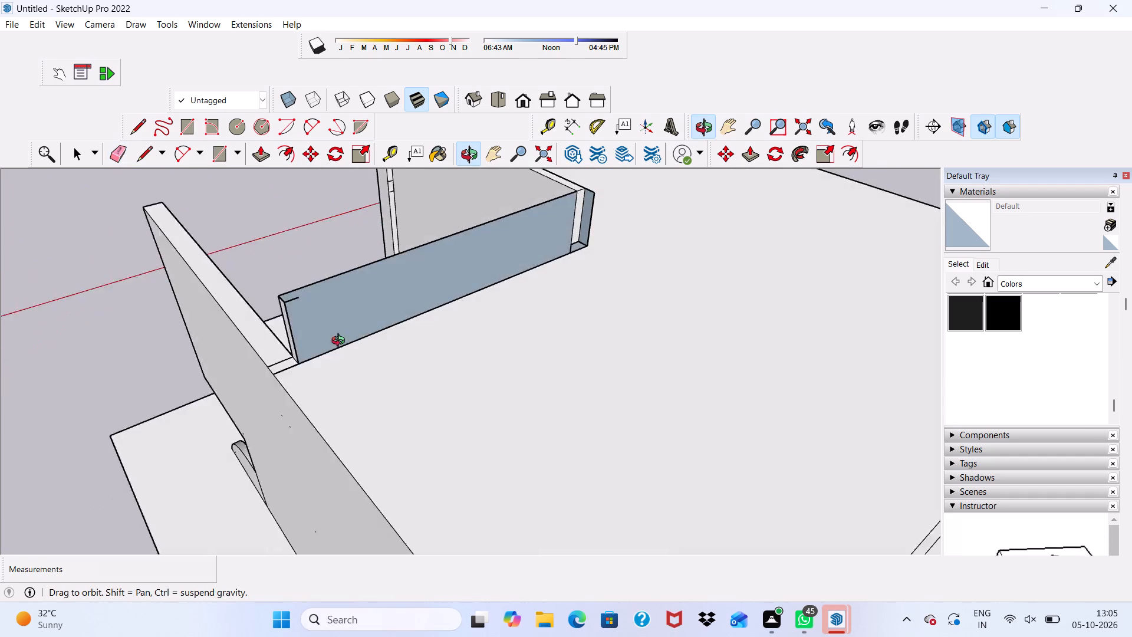
middle_click_drag(341, 342, 310, 352)
scroll(480, 267, "up", 1)
key("space")
left_click(458, 251)
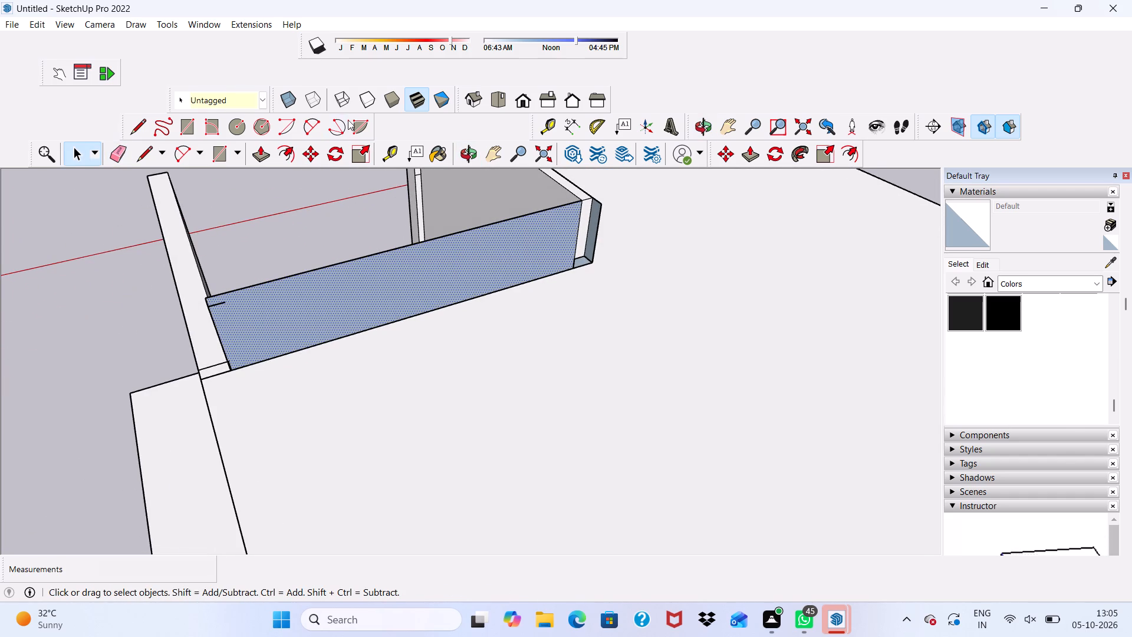
left_click(255, 152)
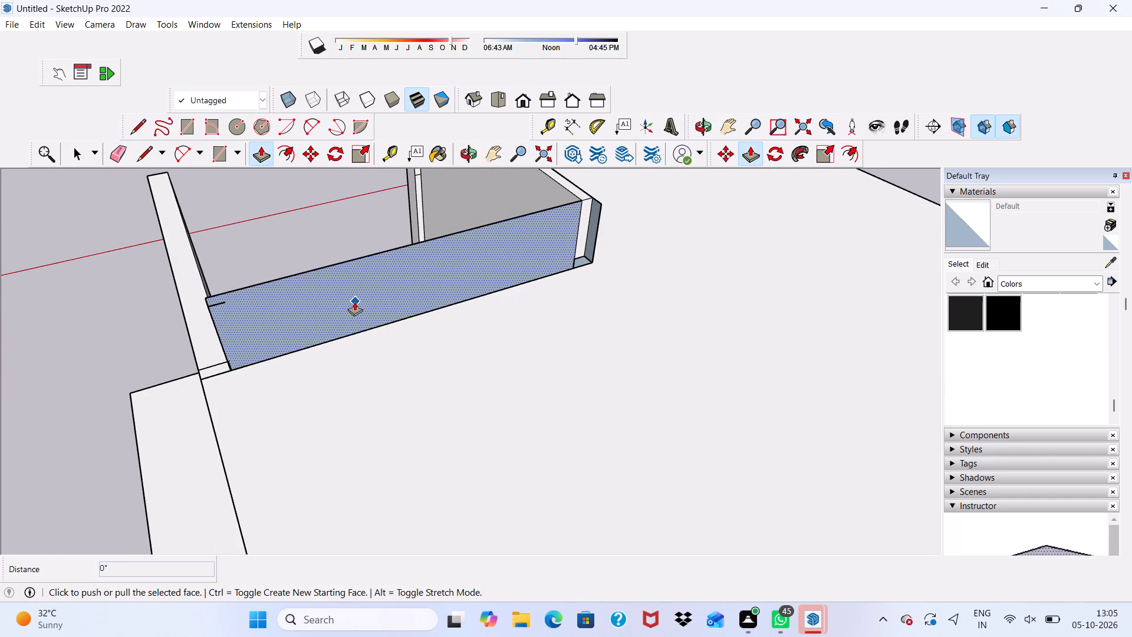
left_click(353, 293)
scroll(562, 241, "down", 3)
scroll(628, 191, "up", 5)
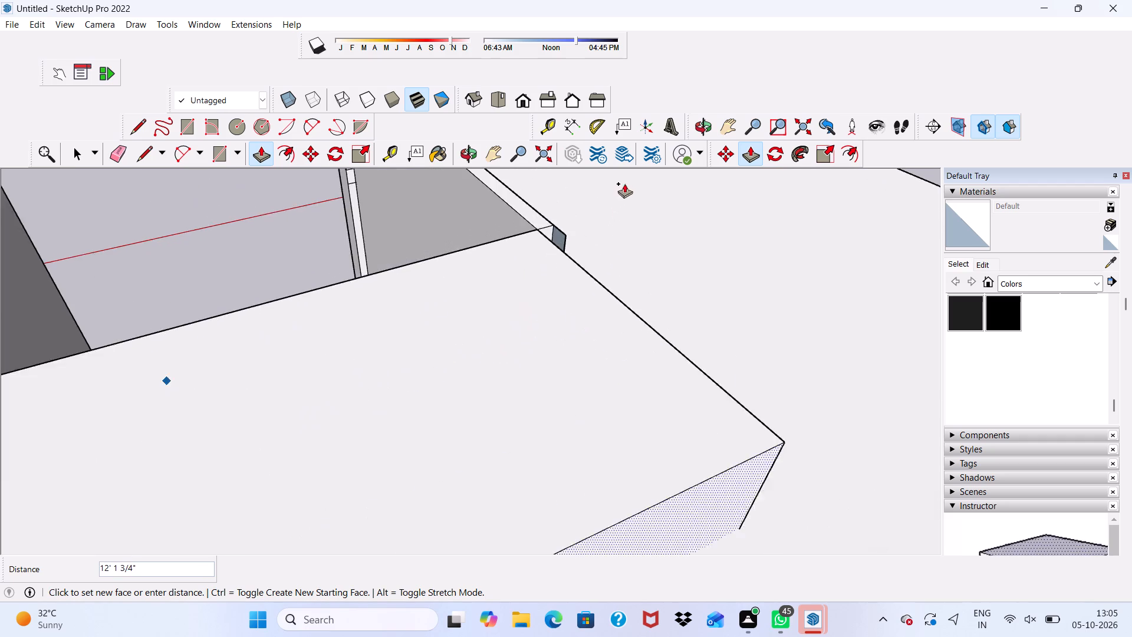
scroll(617, 185, "down", 2)
scroll(557, 230, "up", 12)
scroll(554, 205, "down", 3)
scroll(547, 224, "up", 1)
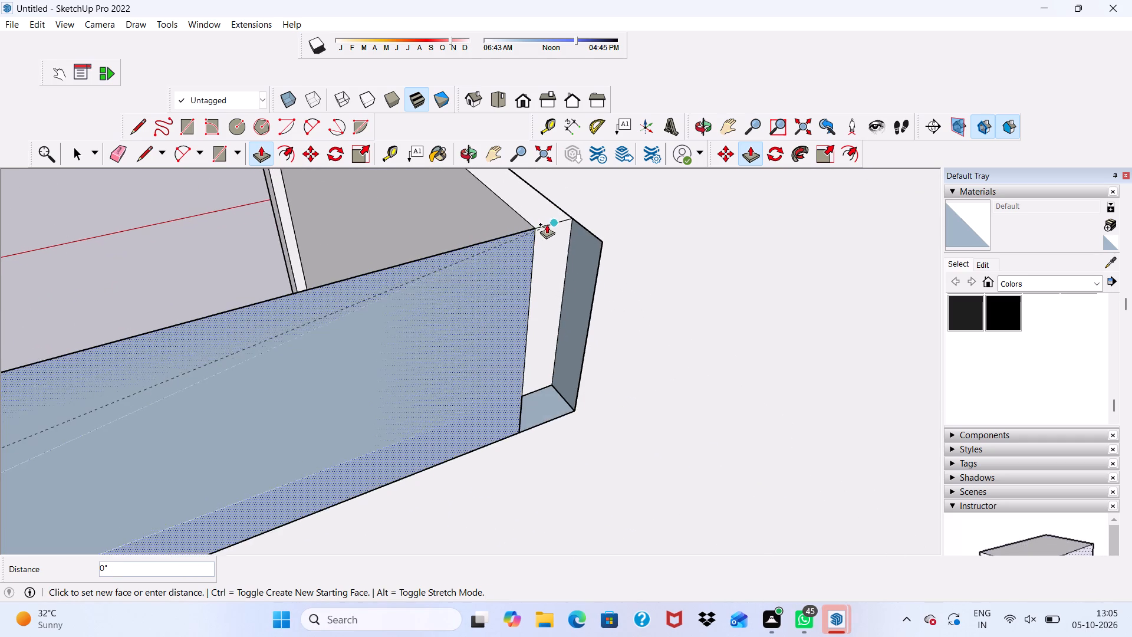
scroll(547, 224, "up", 2)
scroll(570, 219, "down", 1)
scroll(581, 224, "up", 1)
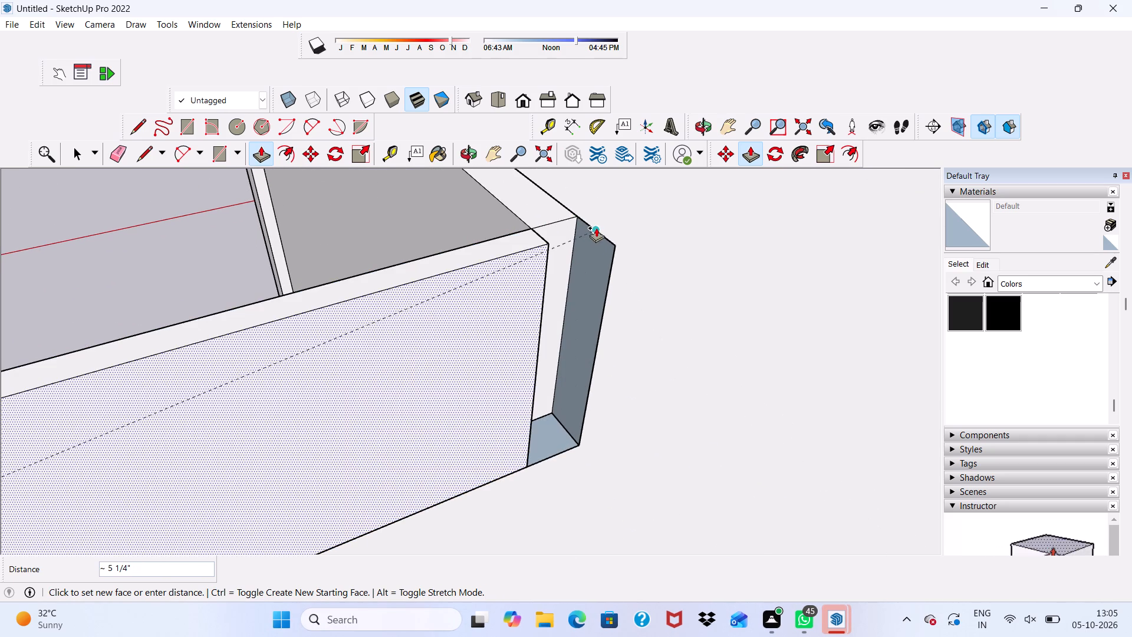
left_click(598, 228)
Push/Pull the exposed narrow face in the gap at the side wall's far corner by about 7".
middle_click_drag(598, 251, 424, 239)
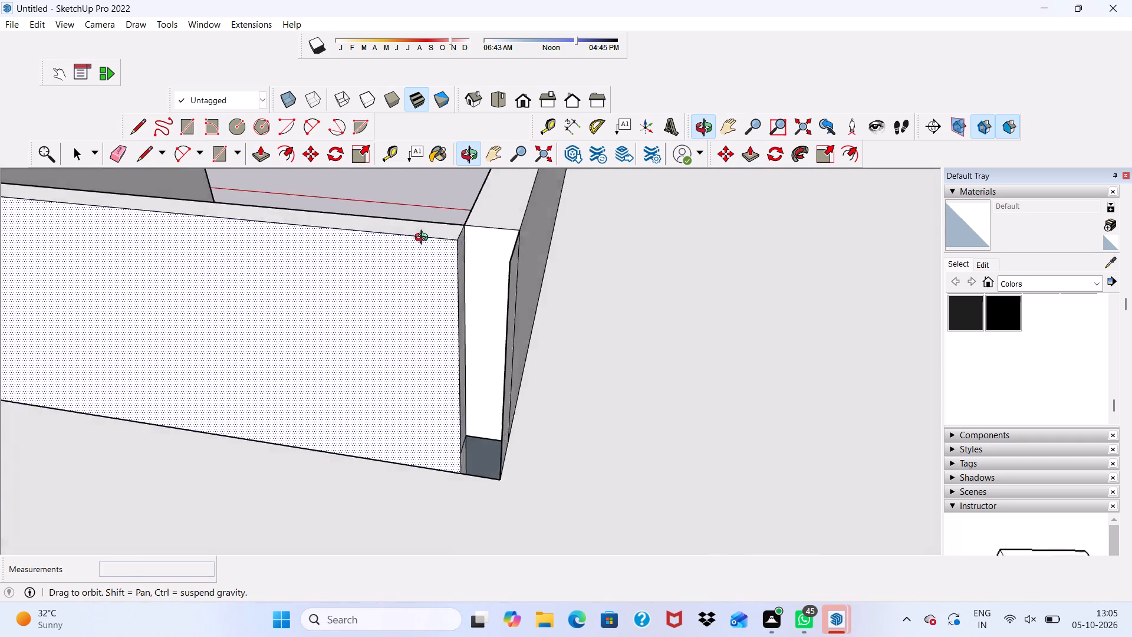
middle_click_drag(424, 239, 342, 254)
middle_click_drag(351, 261, 560, 232)
scroll(470, 317, "up", 5)
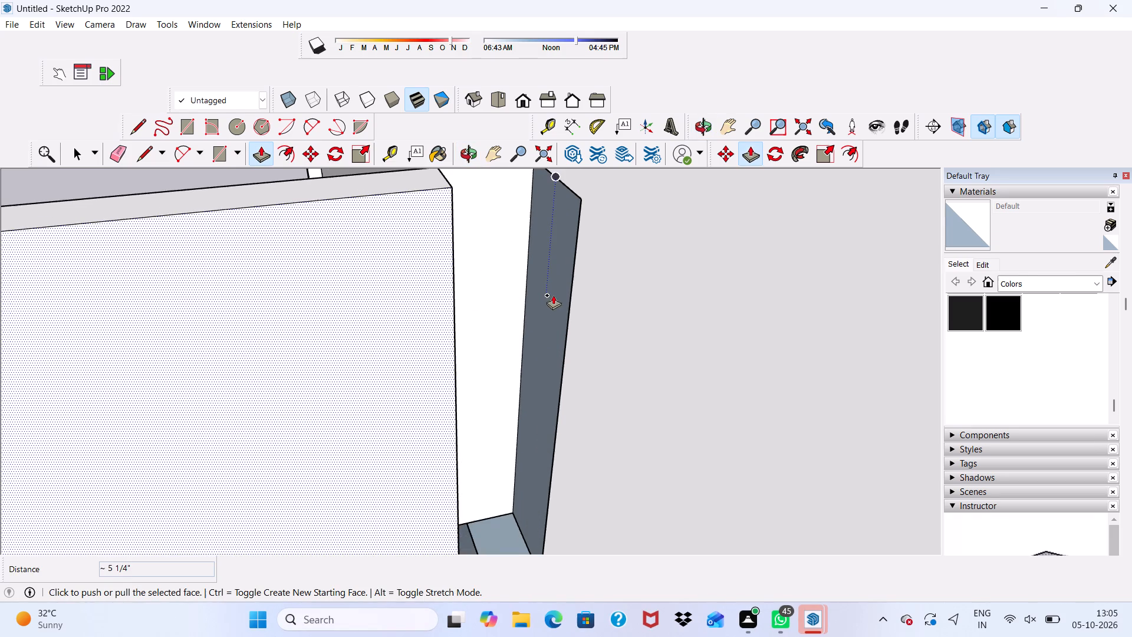
left_click(554, 294)
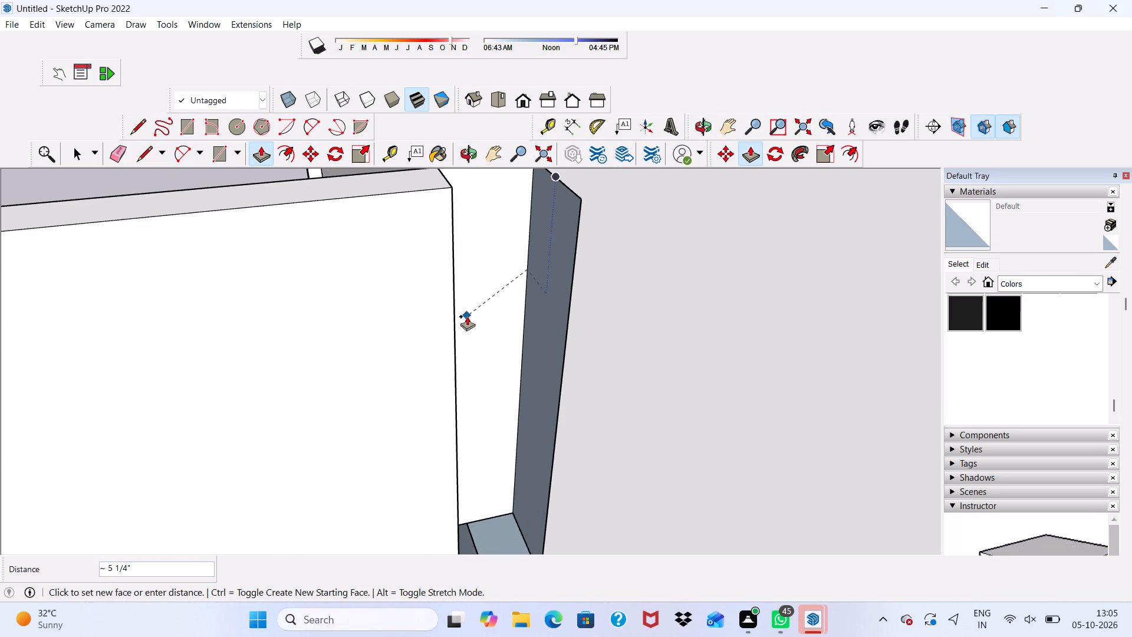
key("space")
left_click(541, 297)
middle_click_drag(541, 296, 637, 258)
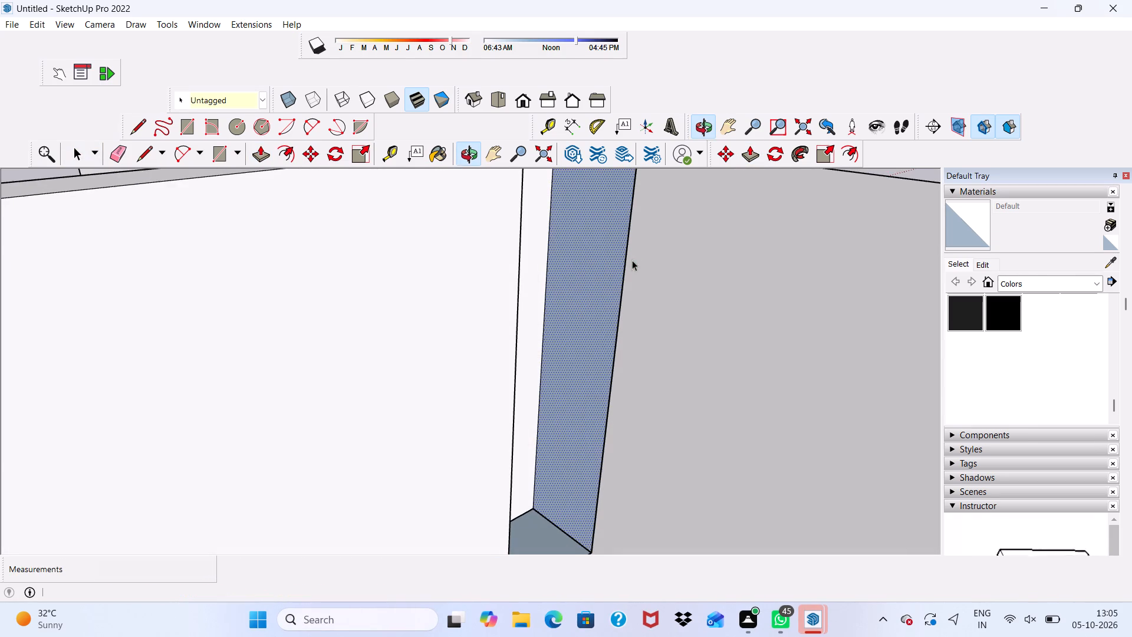
left_click(261, 149)
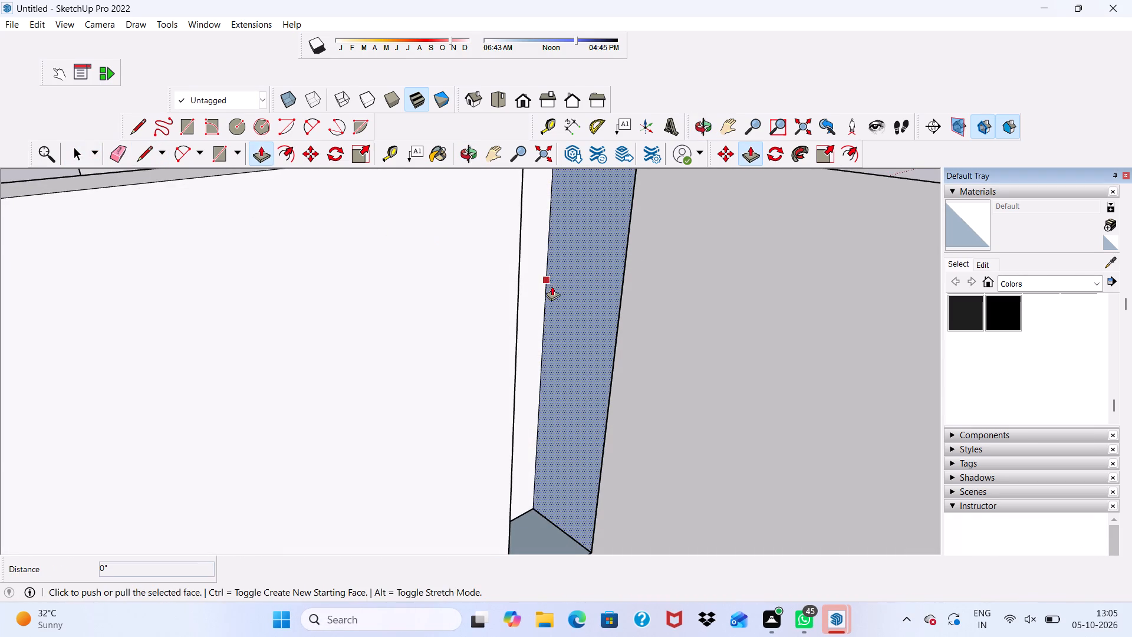
left_click(575, 290)
scroll(469, 311, "down", 8)
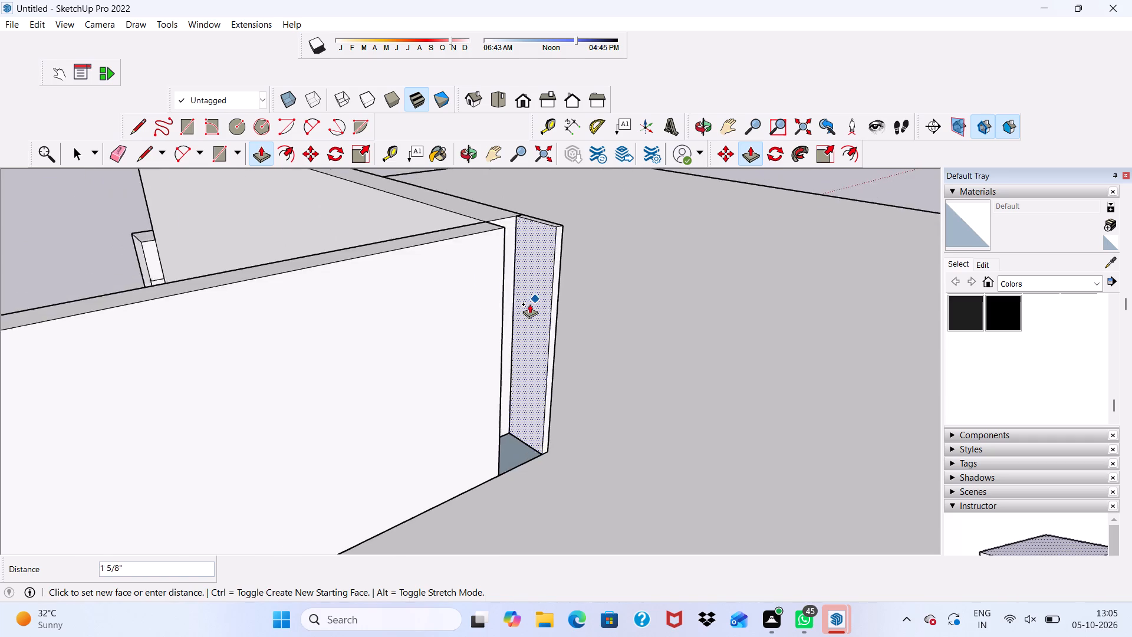
scroll(529, 304, "down", 3)
scroll(413, 337, "down", 6)
scroll(428, 336, "up", 1)
scroll(439, 336, "down", 1)
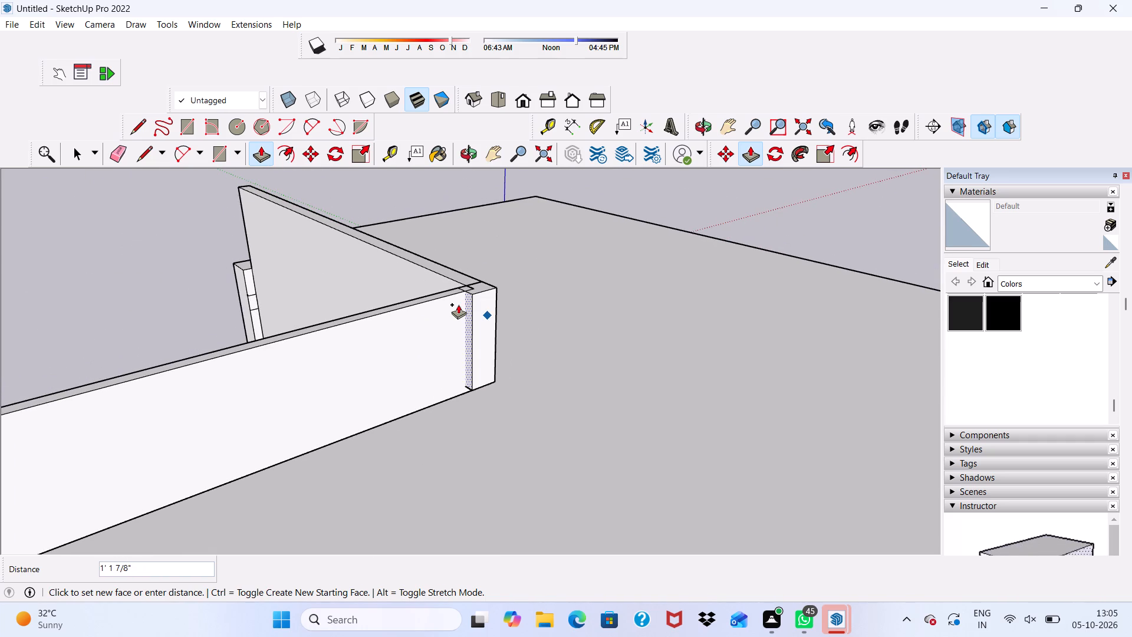
scroll(470, 290, "up", 4)
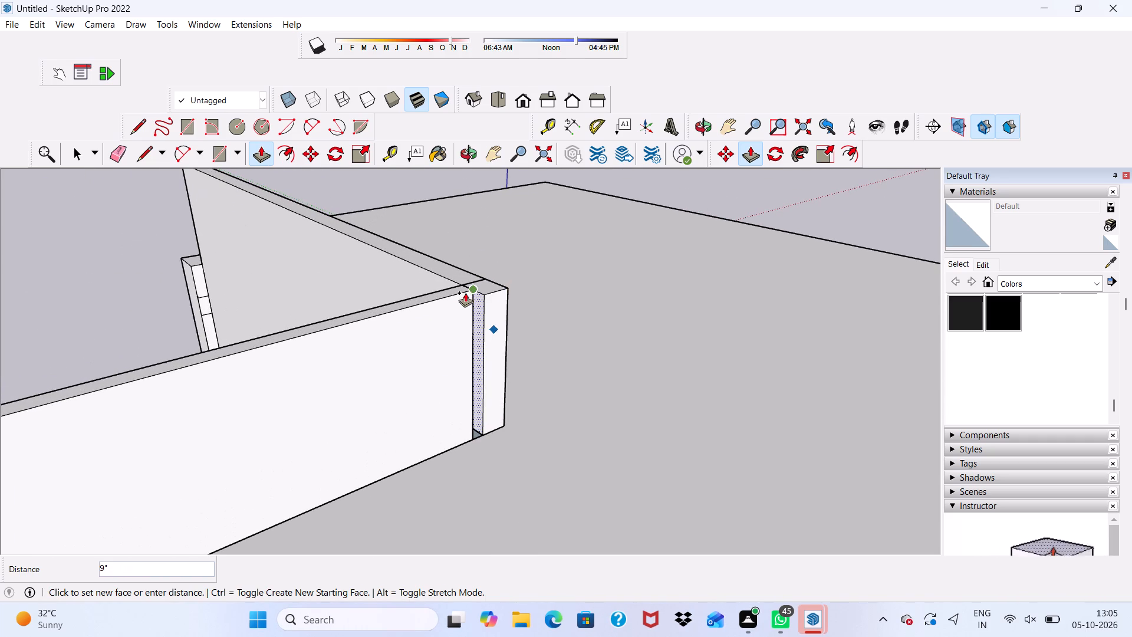
left_click(465, 292)
scroll(470, 288, "up", 6)
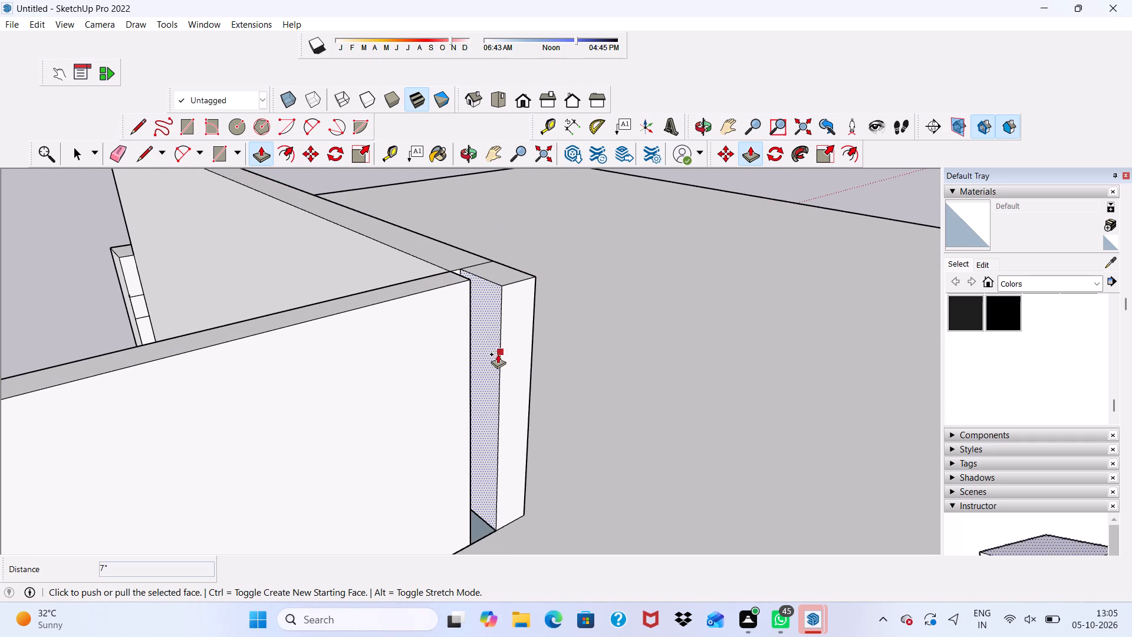
Push/Pull the remaining narrow face in the gap at the side wall's far corner by about 6 3/4".
left_click(488, 362)
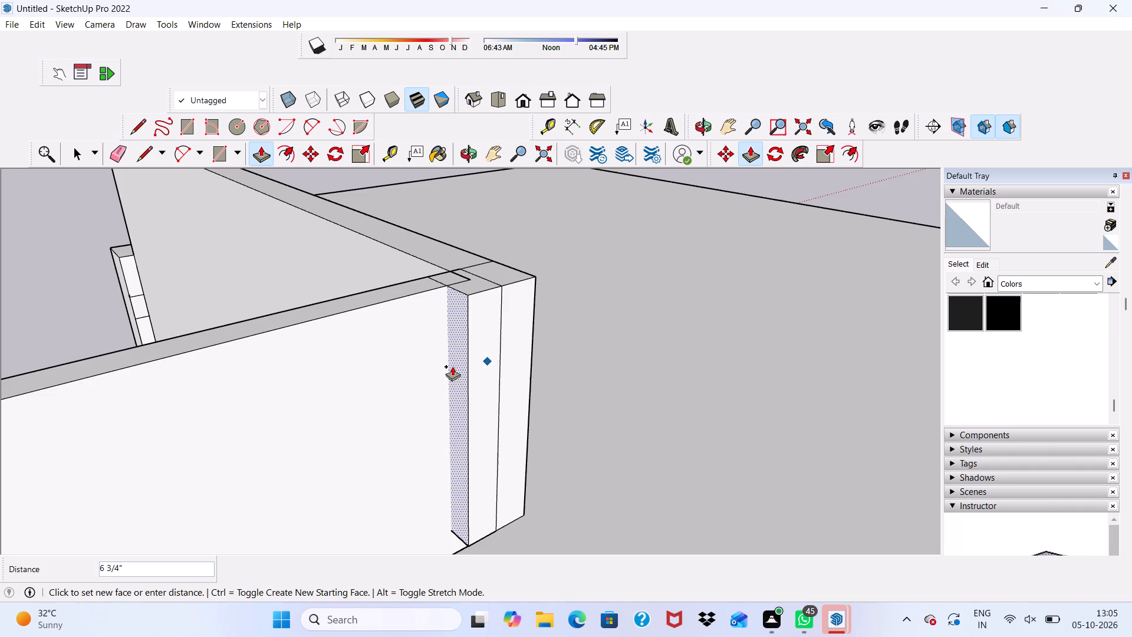
left_click(452, 366)
Examine the rebuilt wall junction and the terrace's door wall from outside, above and the front.
scroll(351, 352, "down", 10)
scroll(430, 347, "up", 1)
scroll(429, 357, "down", 1)
middle_click_drag(430, 394, 671, 354)
scroll(653, 343, "up", 1)
scroll(653, 343, "down", 1)
scroll(653, 343, "up", 1)
scroll(653, 343, "down", 3)
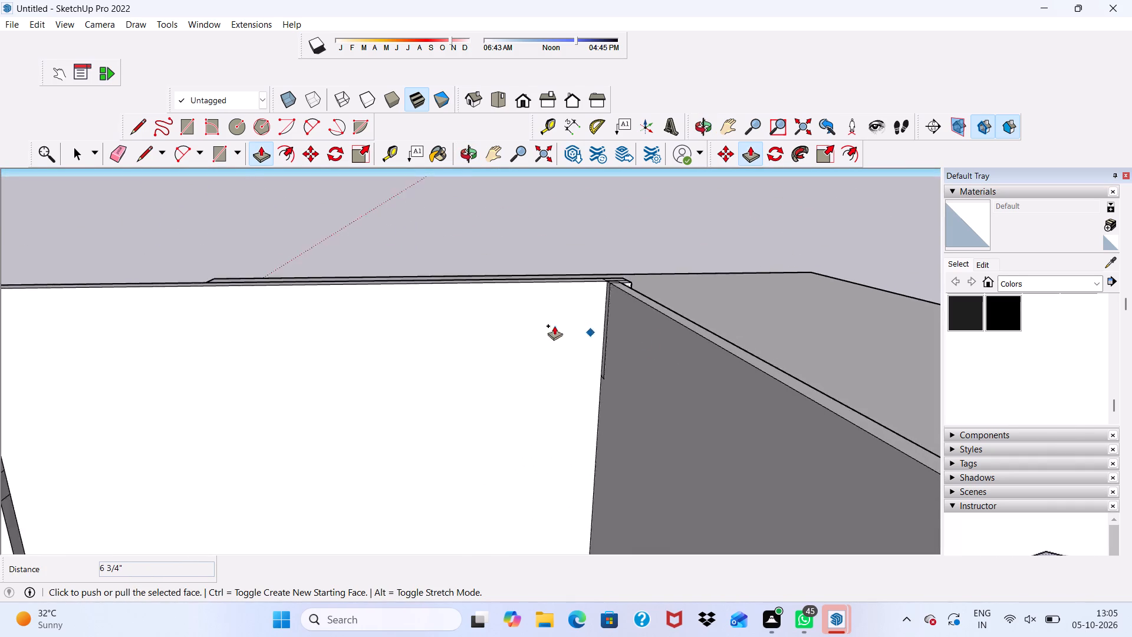
scroll(544, 327, "up", 1)
scroll(543, 327, "down", 8)
scroll(499, 349, "up", 1)
scroll(498, 350, "down", 9)
key("space")
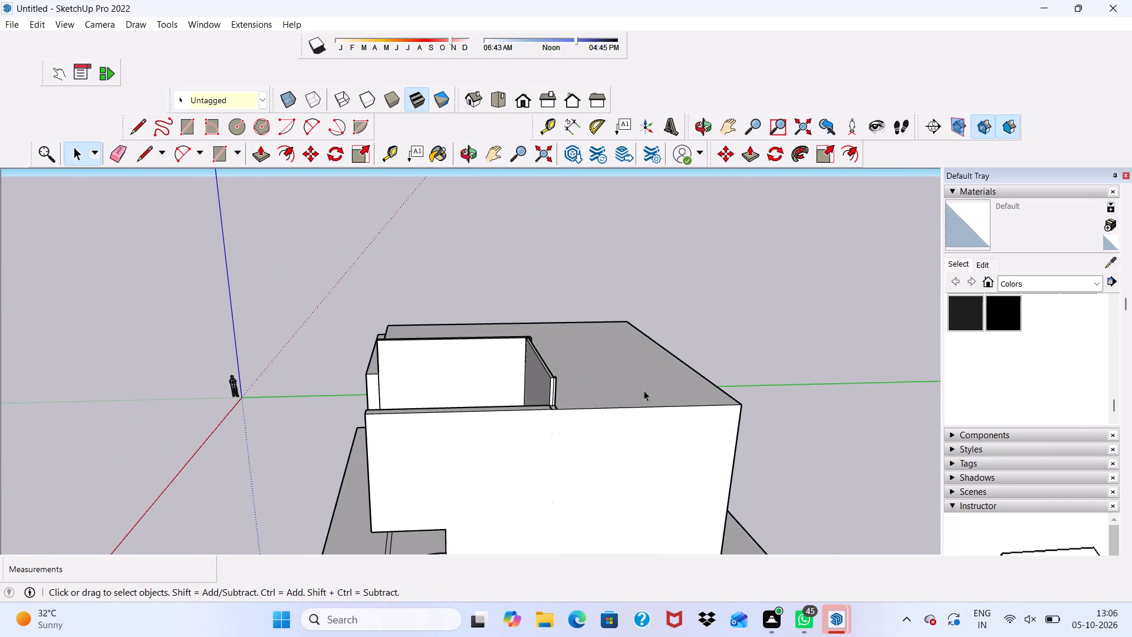
scroll(506, 368, "up", 7)
scroll(514, 439, "up", 4)
middle_click_drag(525, 426, 706, 422)
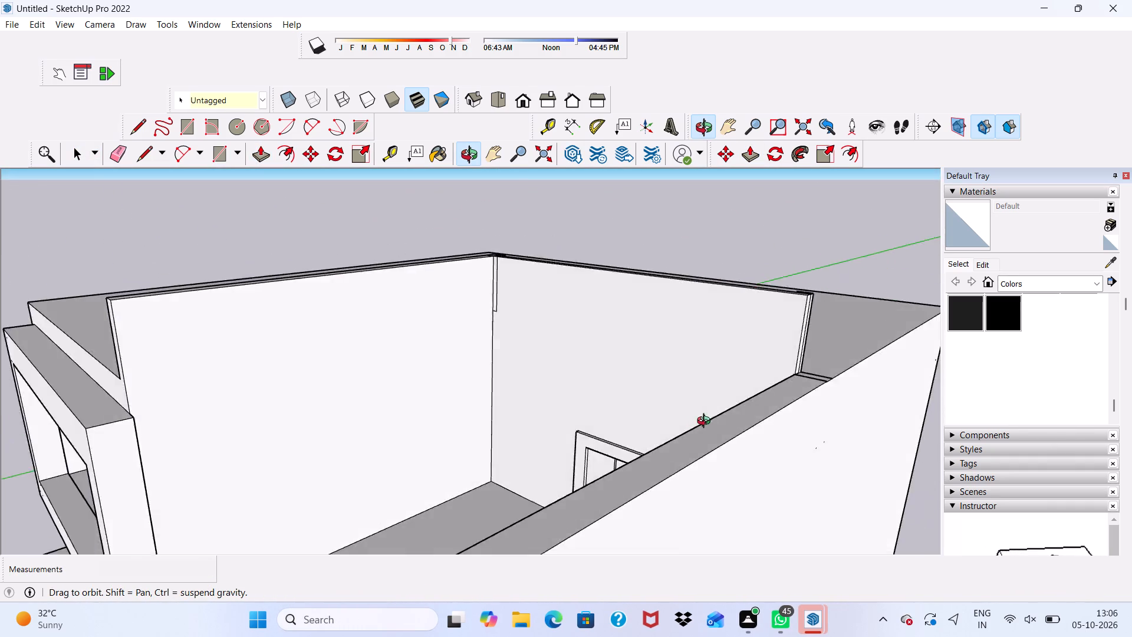
middle_click_drag(706, 422, 778, 409)
scroll(829, 377, "up", 1)
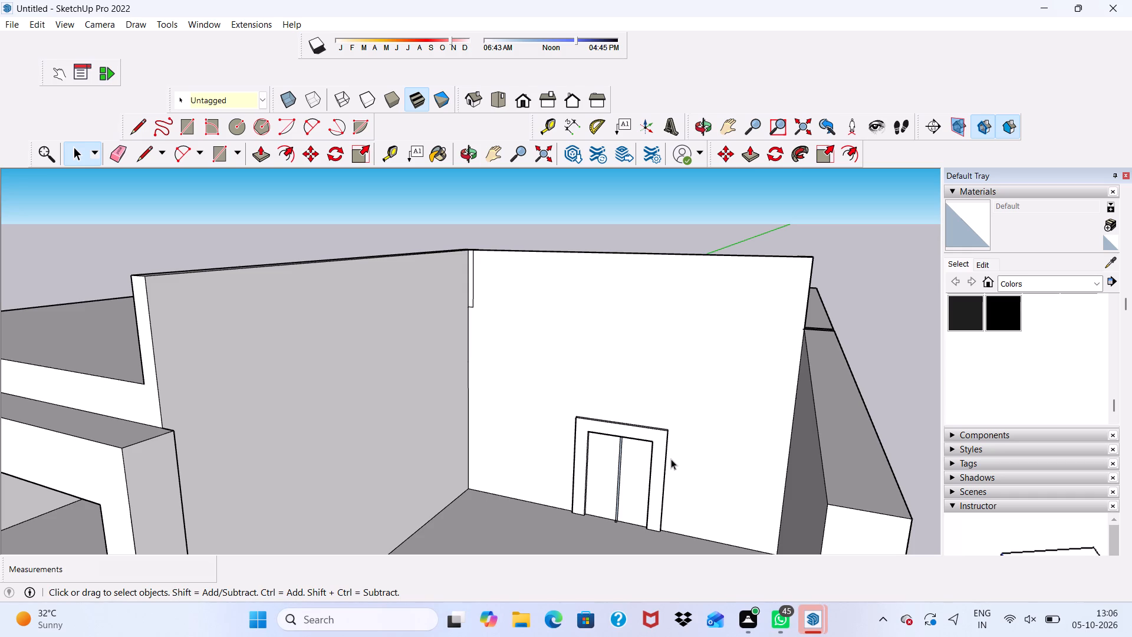
scroll(683, 458, "down", 9)
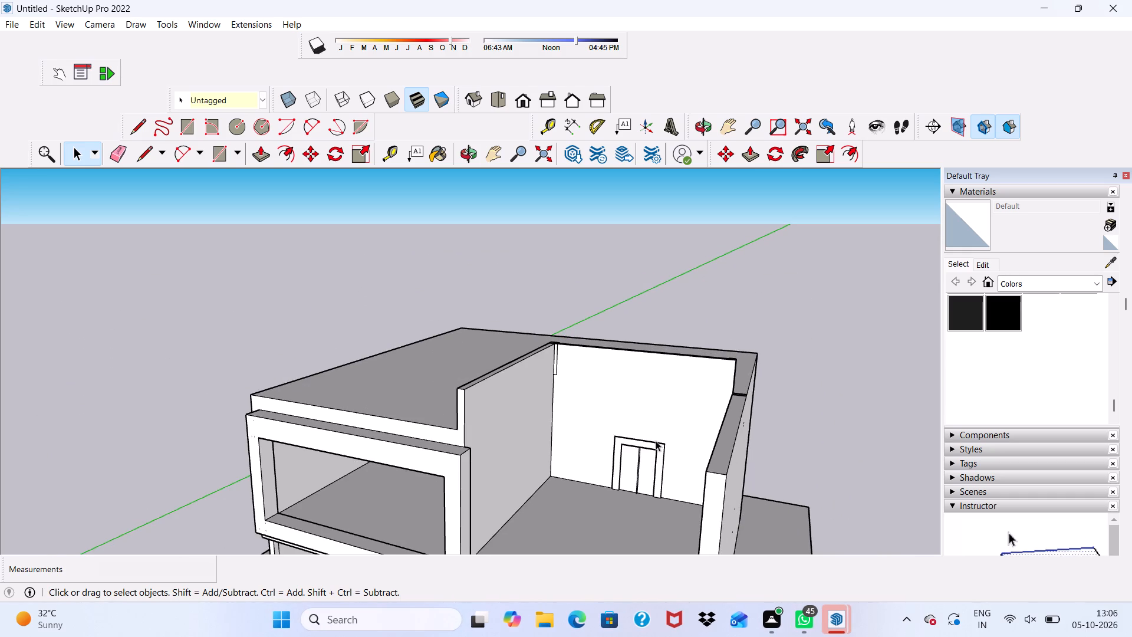
scroll(643, 445, "down", 2)
middle_click_drag(685, 412, 738, 374)
scroll(737, 373, "down", 1)
scroll(719, 368, "up", 4)
scroll(549, 255, "up", 2)
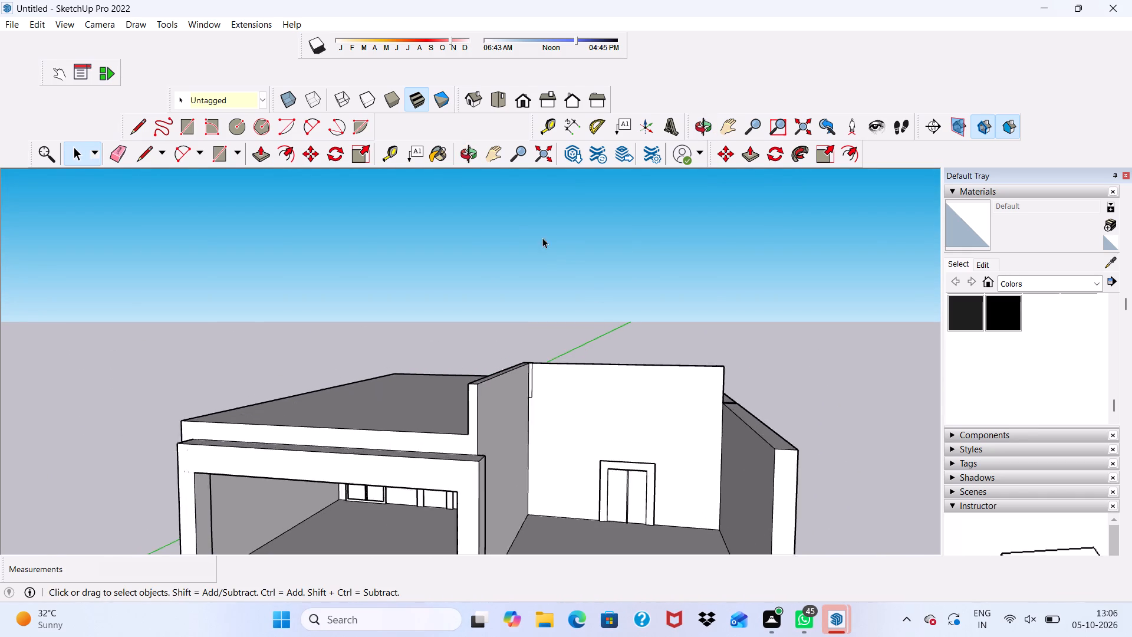
scroll(542, 238, "up", 2)
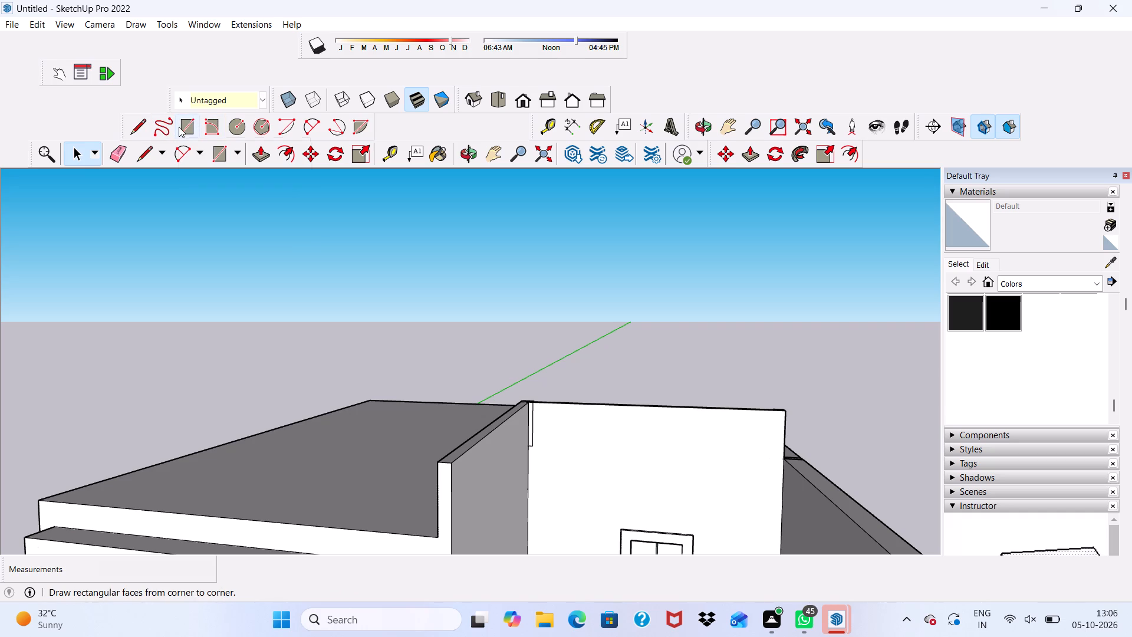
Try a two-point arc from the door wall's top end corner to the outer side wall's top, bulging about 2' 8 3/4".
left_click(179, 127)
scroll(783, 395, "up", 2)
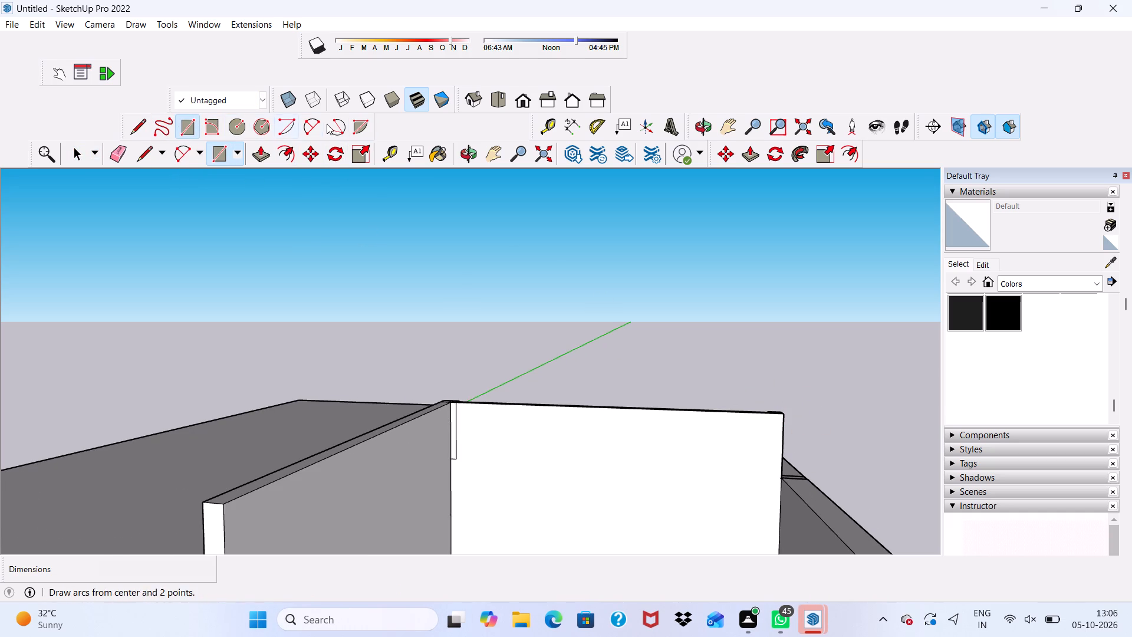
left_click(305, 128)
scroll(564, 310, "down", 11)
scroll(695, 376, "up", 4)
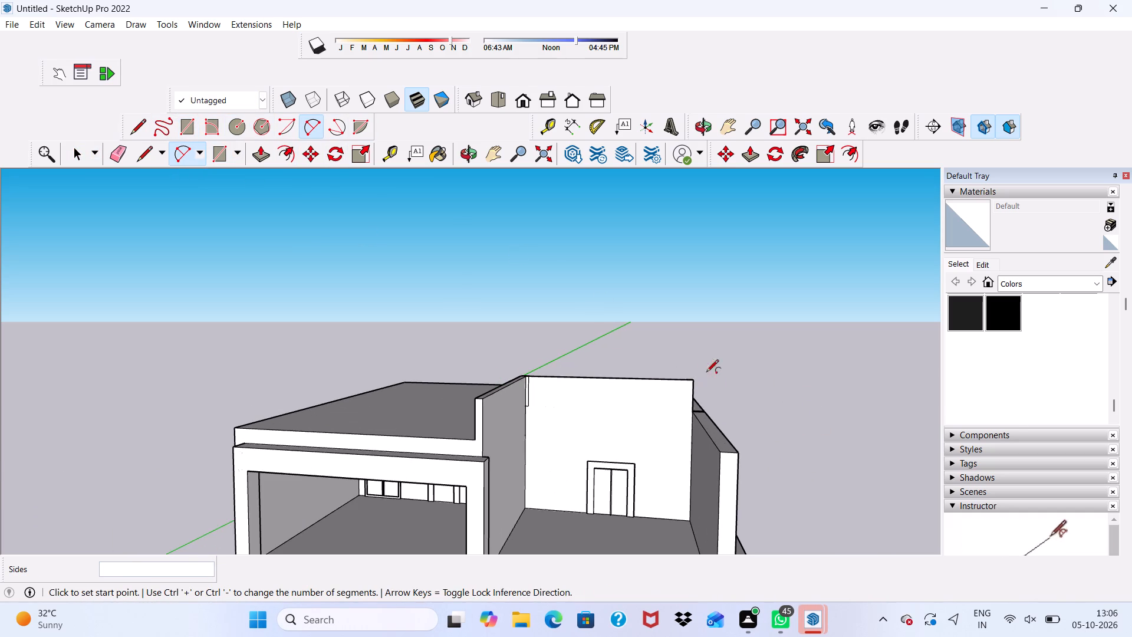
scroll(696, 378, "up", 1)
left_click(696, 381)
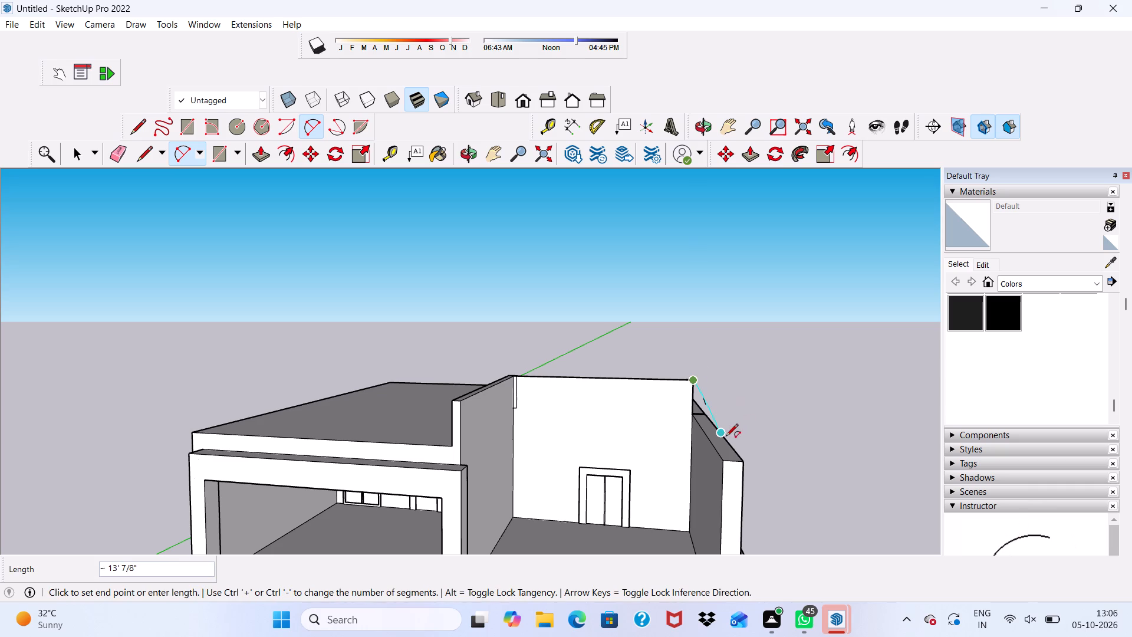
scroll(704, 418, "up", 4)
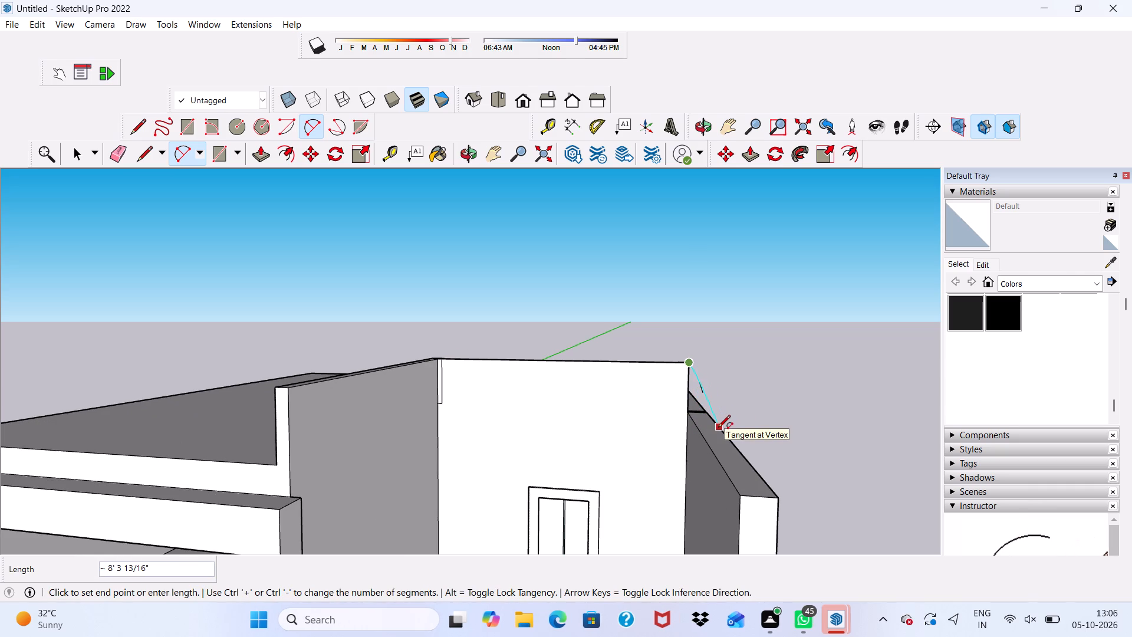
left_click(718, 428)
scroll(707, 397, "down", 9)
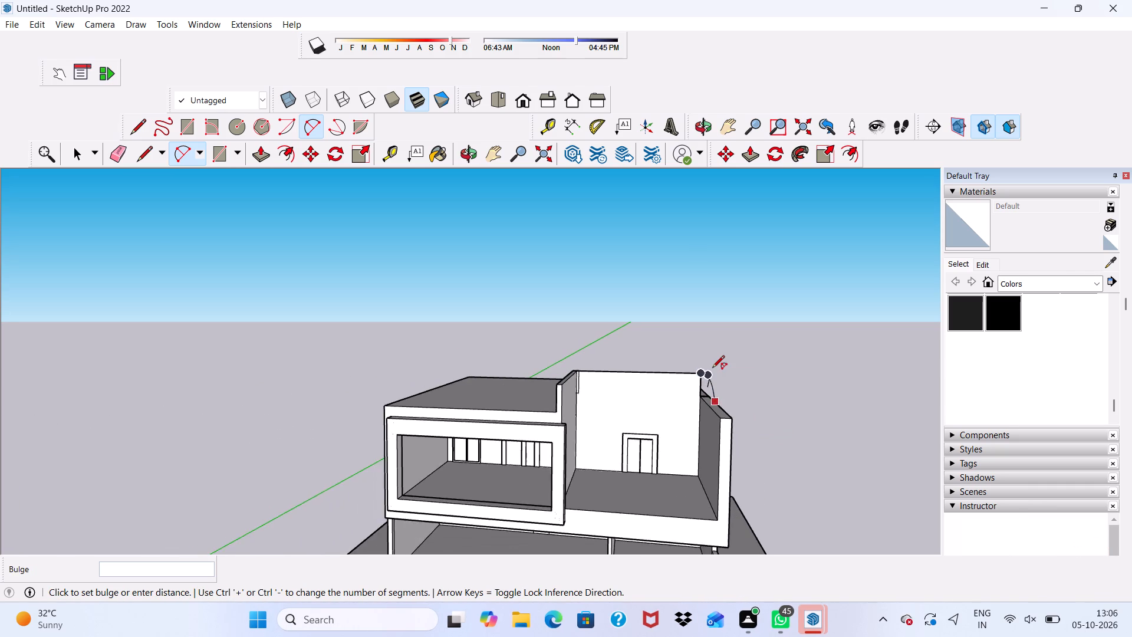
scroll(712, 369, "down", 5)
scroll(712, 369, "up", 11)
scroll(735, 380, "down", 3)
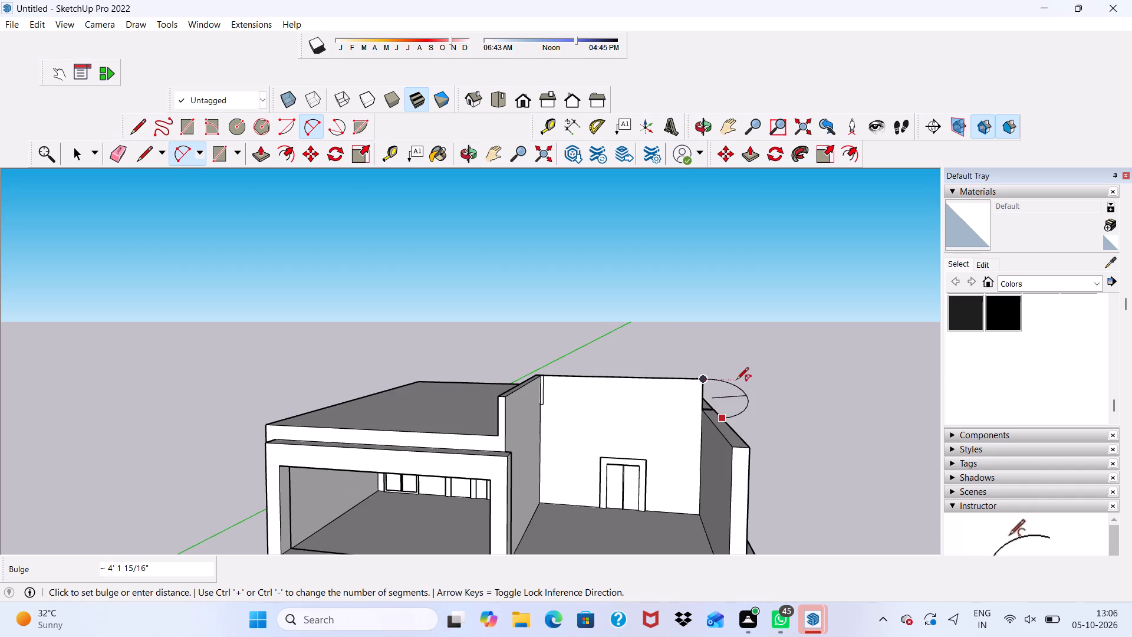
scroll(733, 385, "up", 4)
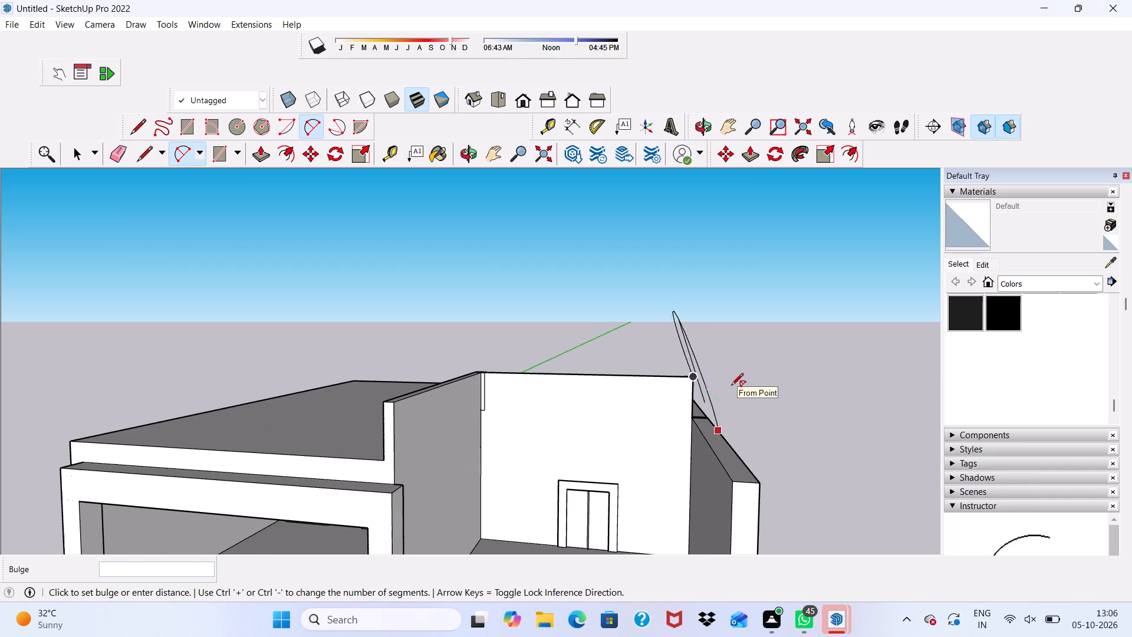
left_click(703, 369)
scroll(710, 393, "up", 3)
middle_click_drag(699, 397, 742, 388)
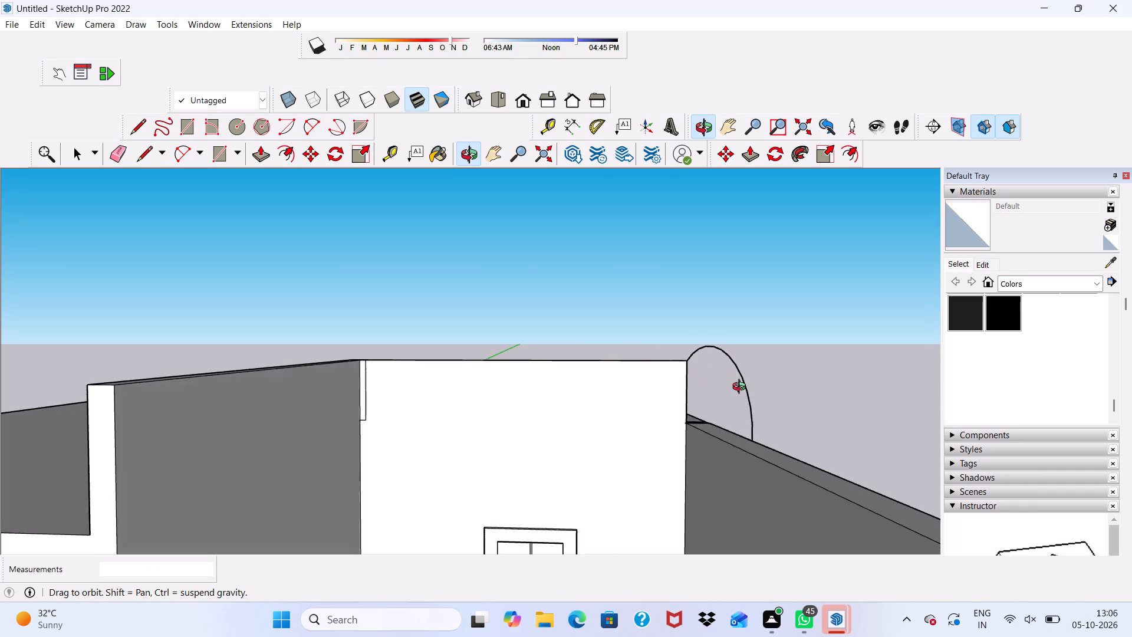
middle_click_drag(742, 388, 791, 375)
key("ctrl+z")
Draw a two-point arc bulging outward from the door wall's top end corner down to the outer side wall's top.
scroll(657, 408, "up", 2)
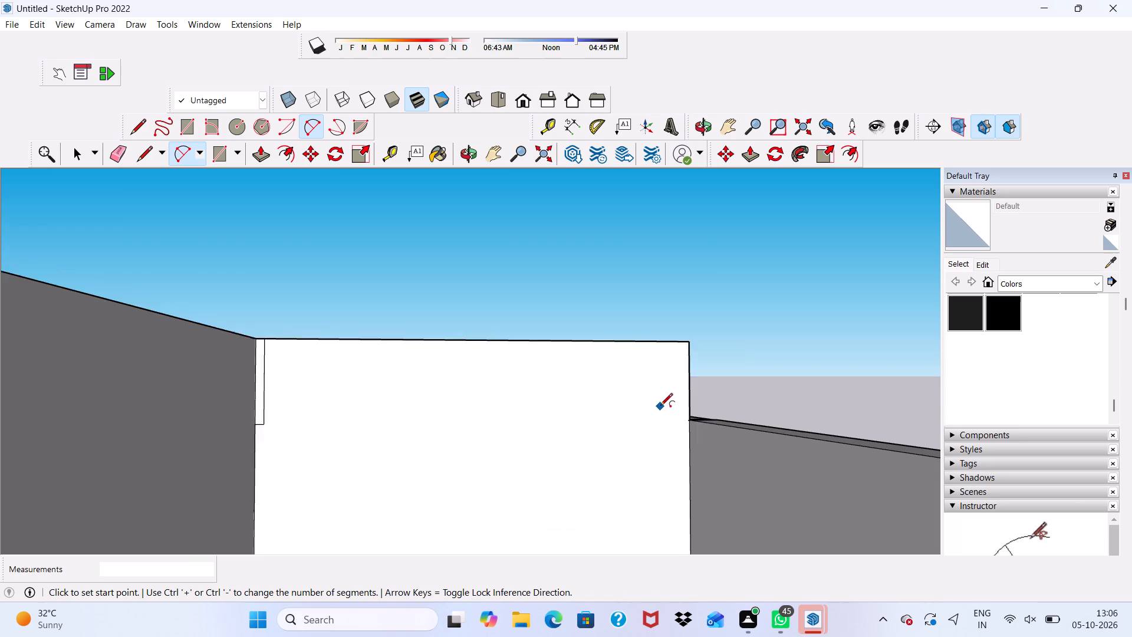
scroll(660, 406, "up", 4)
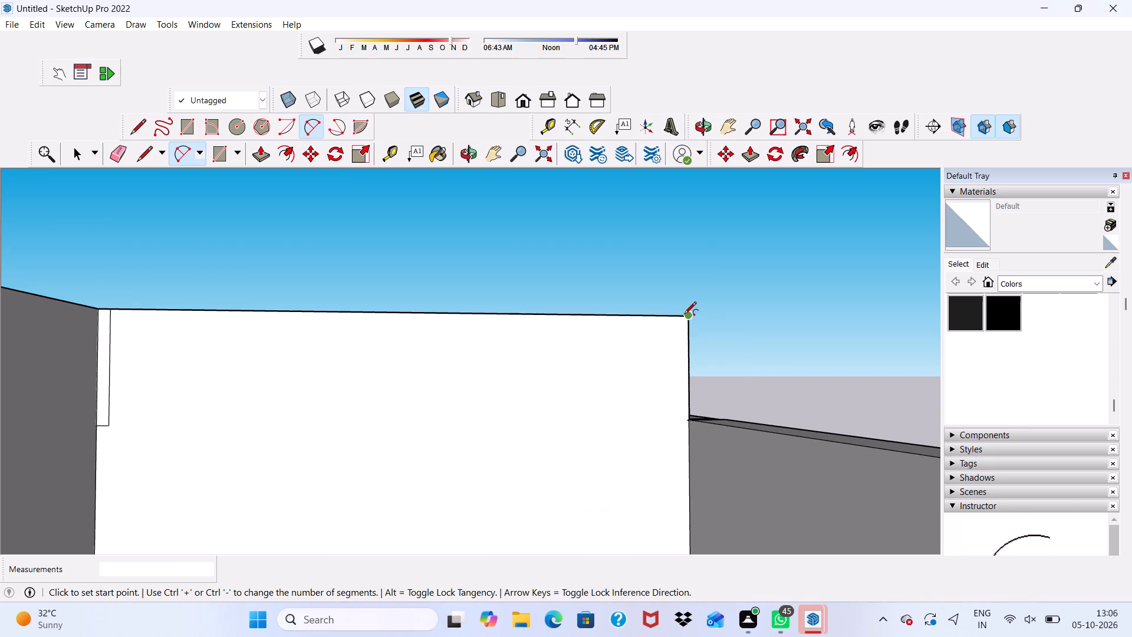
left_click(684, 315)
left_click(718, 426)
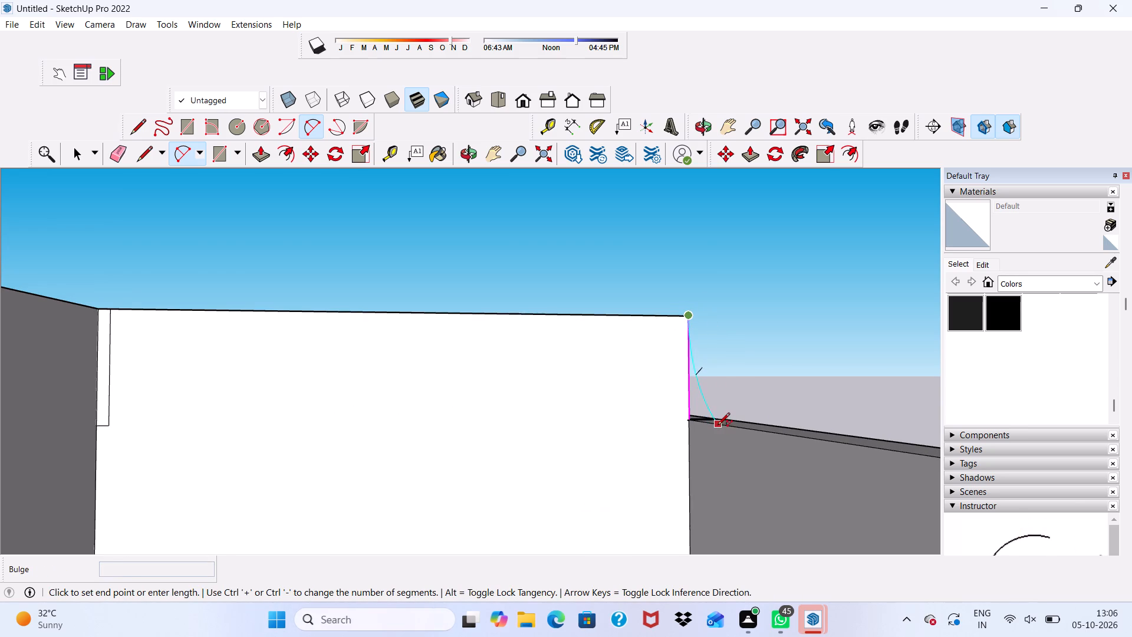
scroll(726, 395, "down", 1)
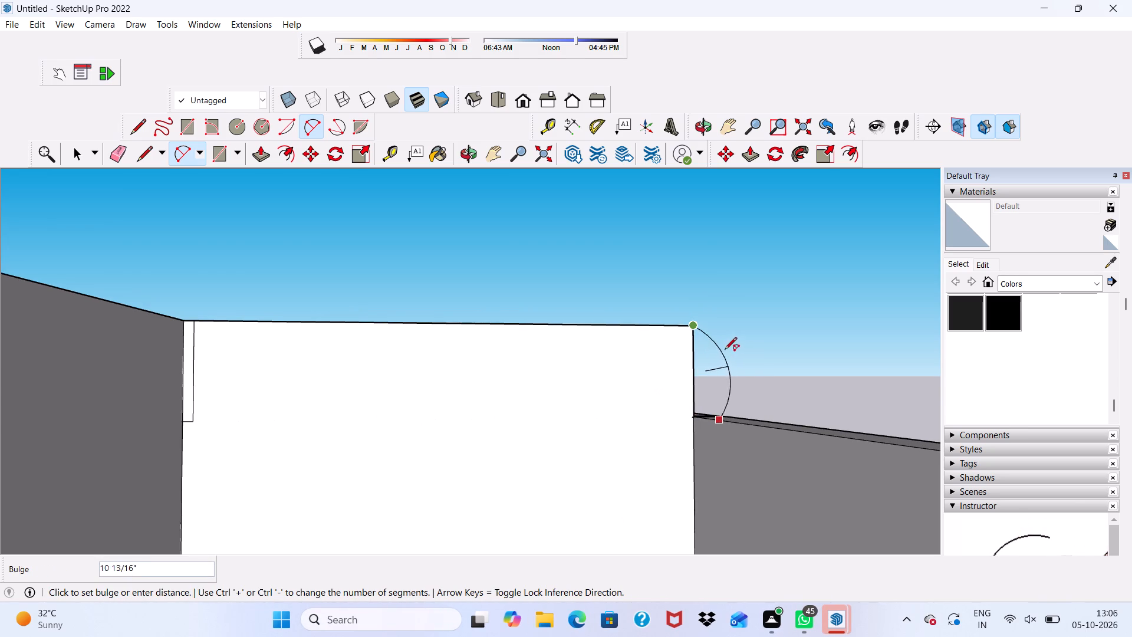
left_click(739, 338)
Draw a half-round arc down the door wall's raised end edge, with about 3' 11 11/16" chord and 1' 11 7/8" bulge.
scroll(713, 350, "up", 2)
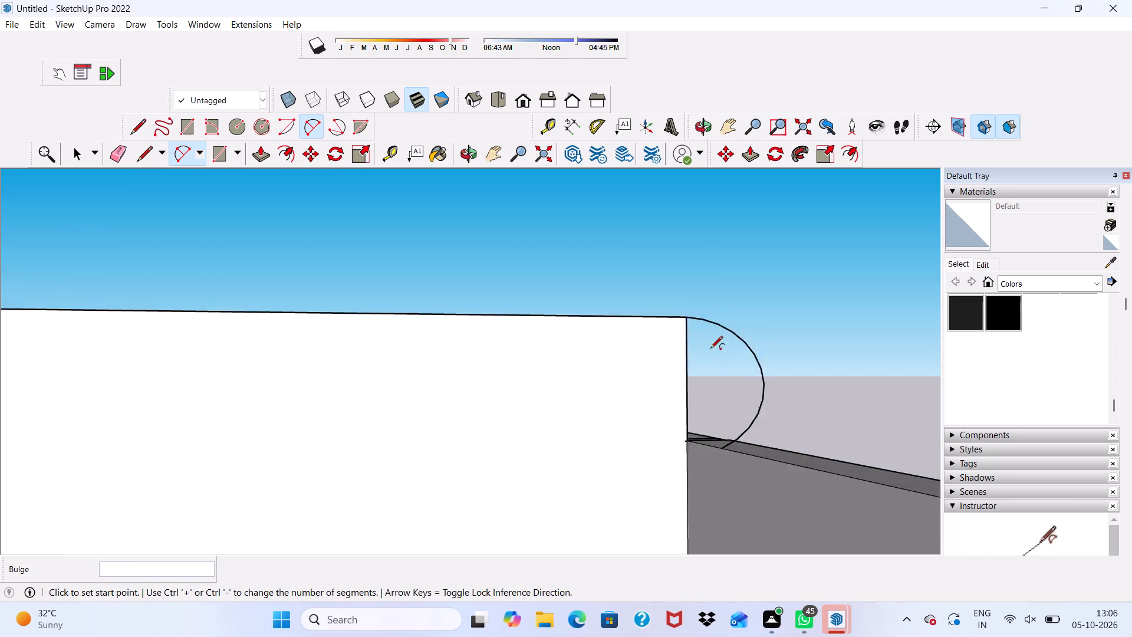
scroll(710, 349, "up", 5)
left_click(672, 276)
scroll(758, 311, "down", 7)
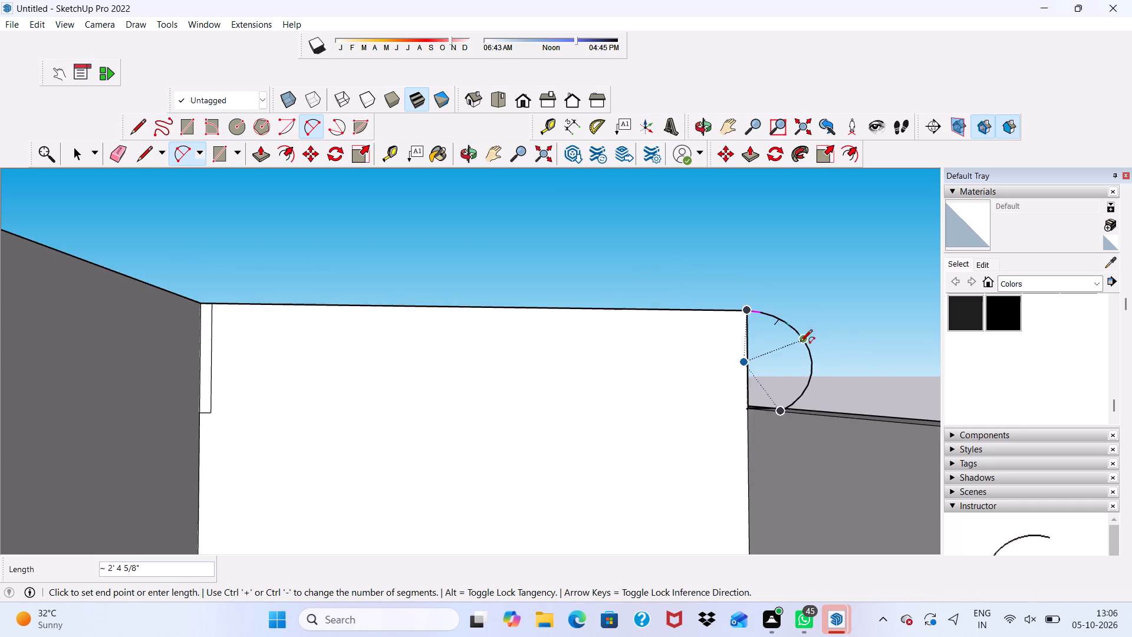
scroll(789, 354, "down", 2)
scroll(772, 404, "up", 2)
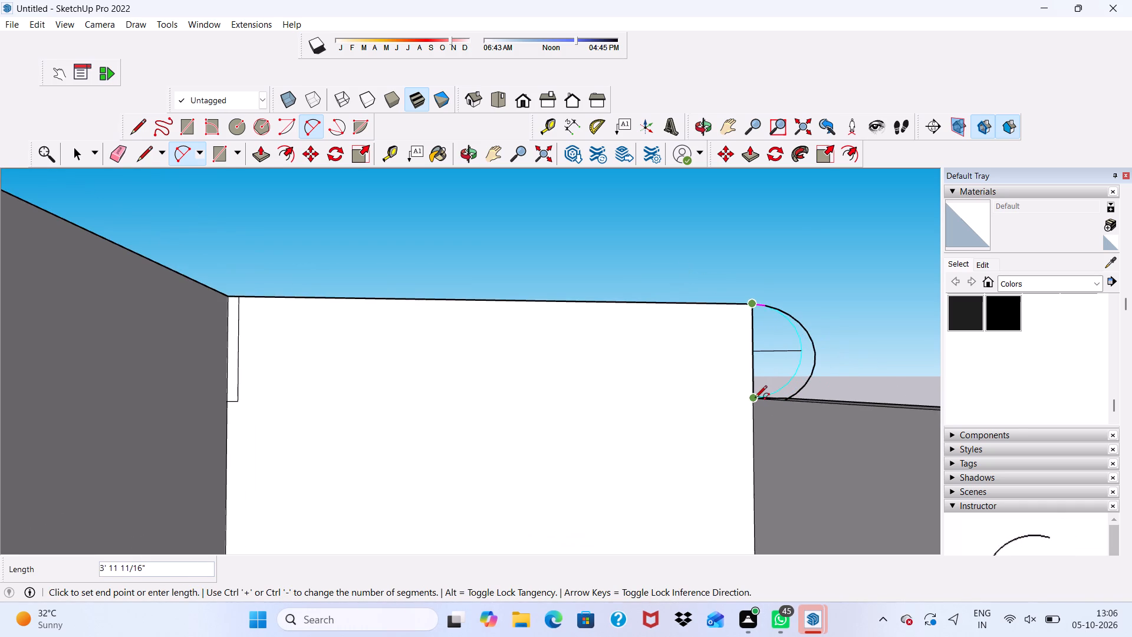
left_click(755, 399)
left_click(796, 353)
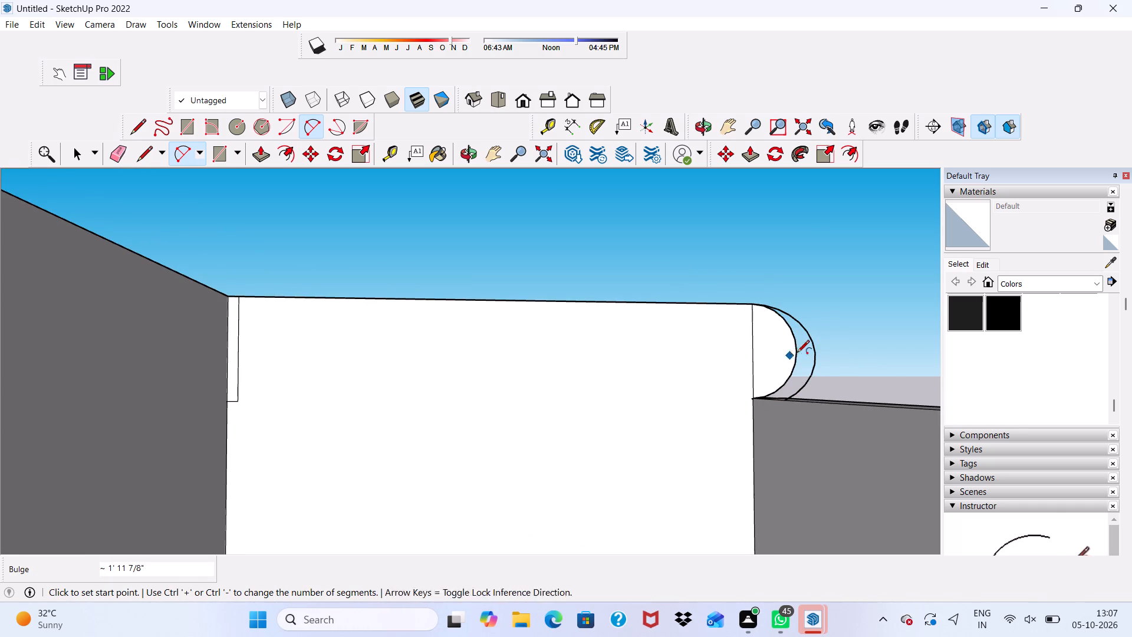
scroll(782, 357, "down", 6)
key("space")
Erase the vertical edge dividing the new half-round face from the door wall's face.
scroll(826, 330, "up", 3)
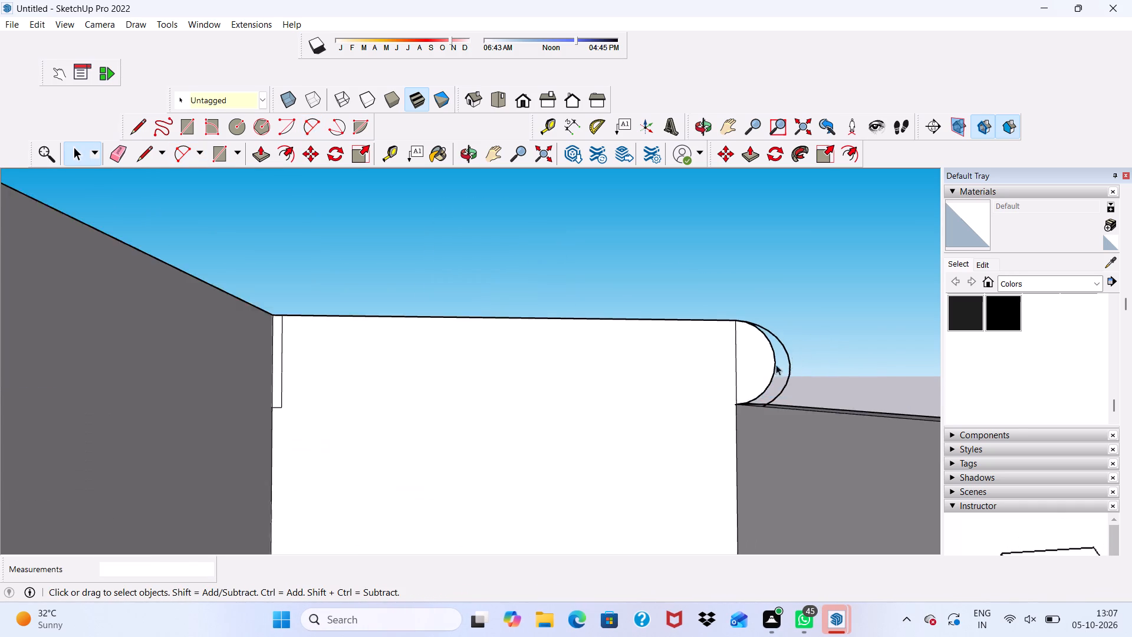
scroll(776, 365, "up", 5)
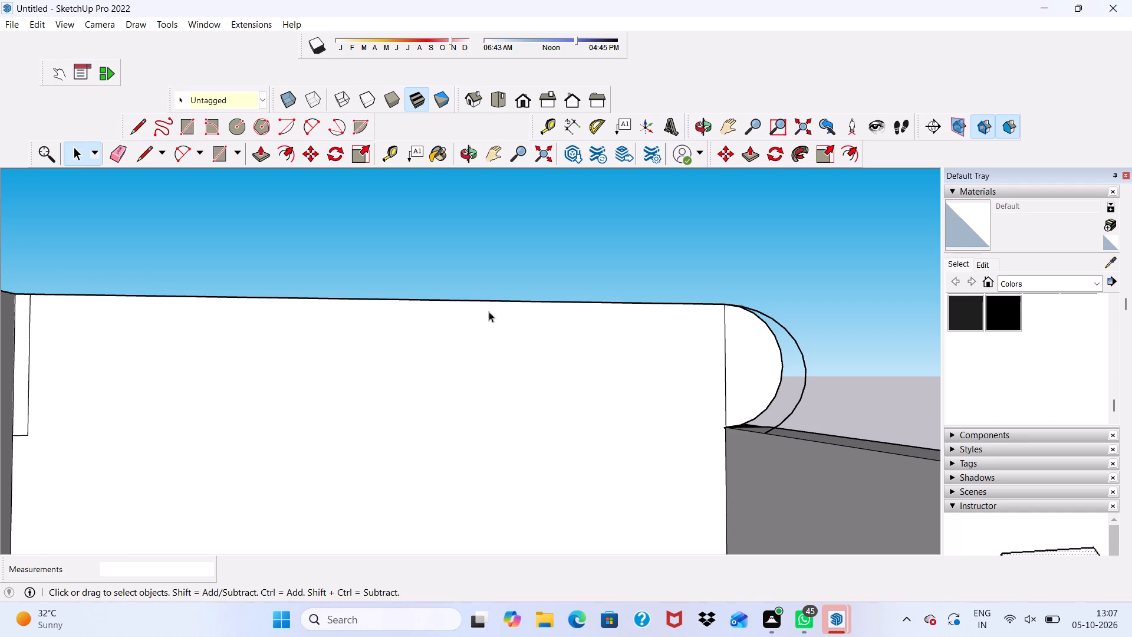
key("space")
middle_click_drag(668, 349, 254, 341)
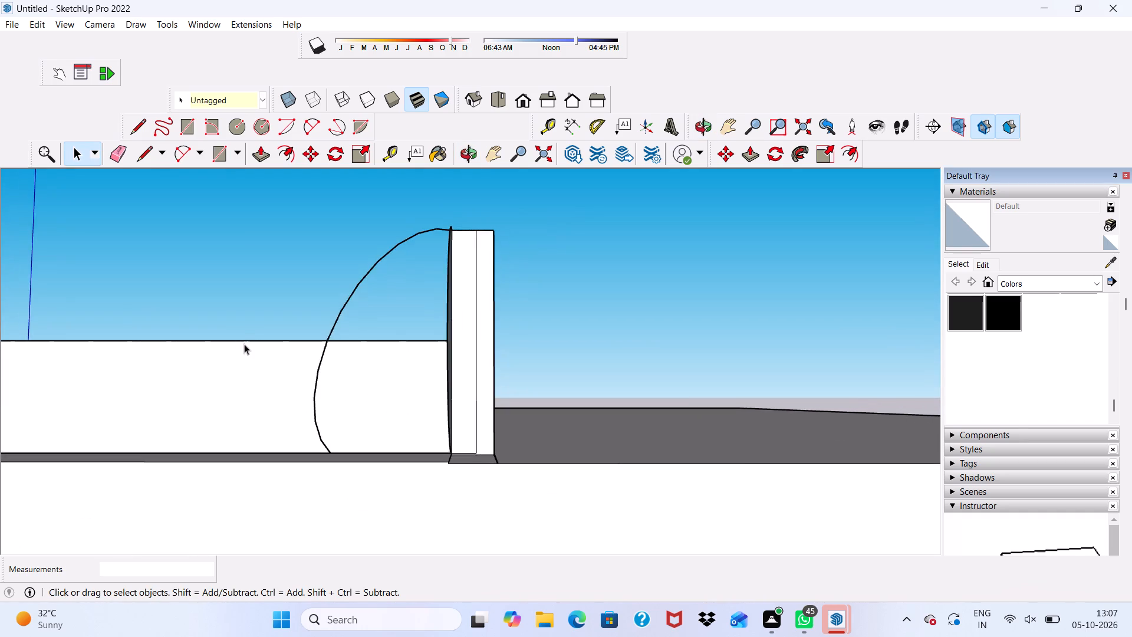
scroll(305, 320, "up", 3)
scroll(419, 280, "down", 4)
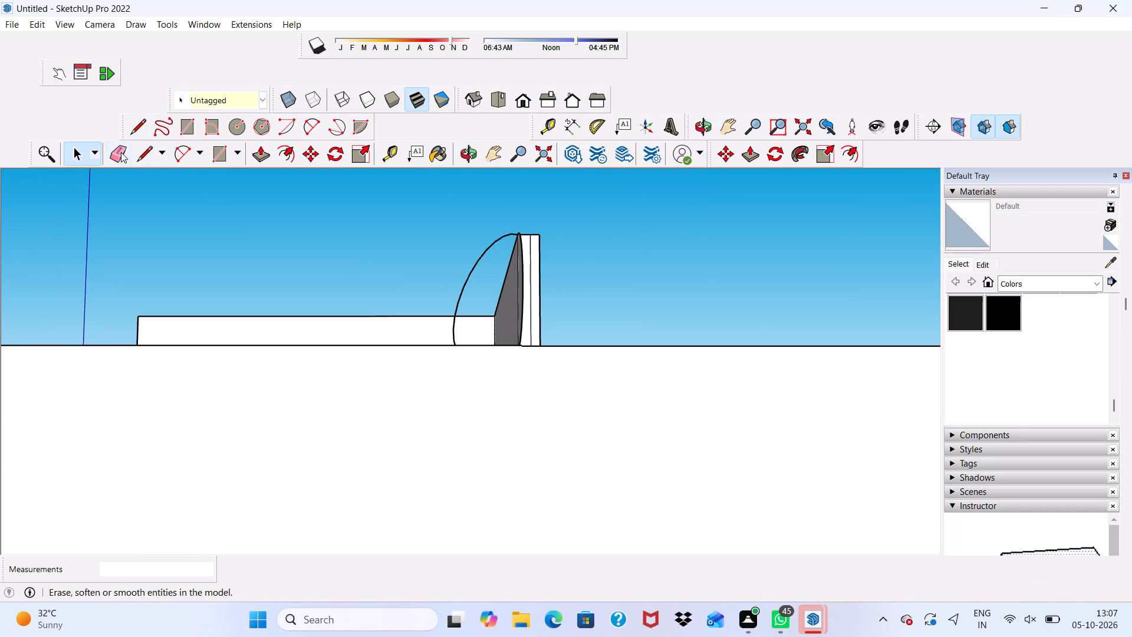
left_click(112, 149)
scroll(263, 210, "down", 2)
middle_click_drag(377, 303, 599, 348)
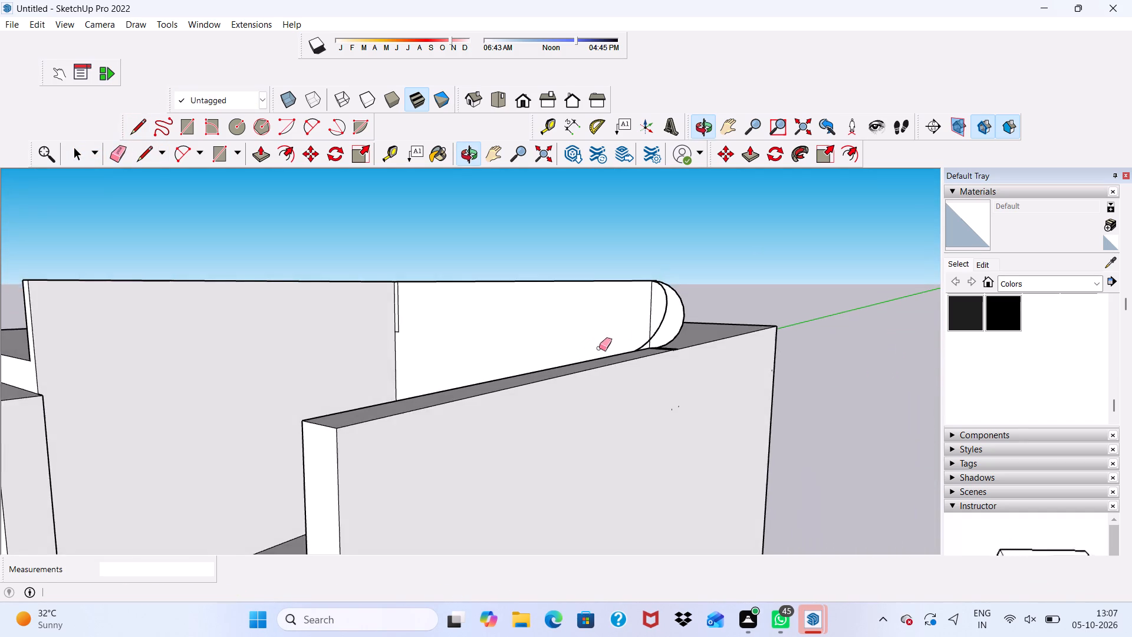
scroll(643, 323, "up", 4)
left_click(651, 314)
scroll(619, 317, "down", 4)
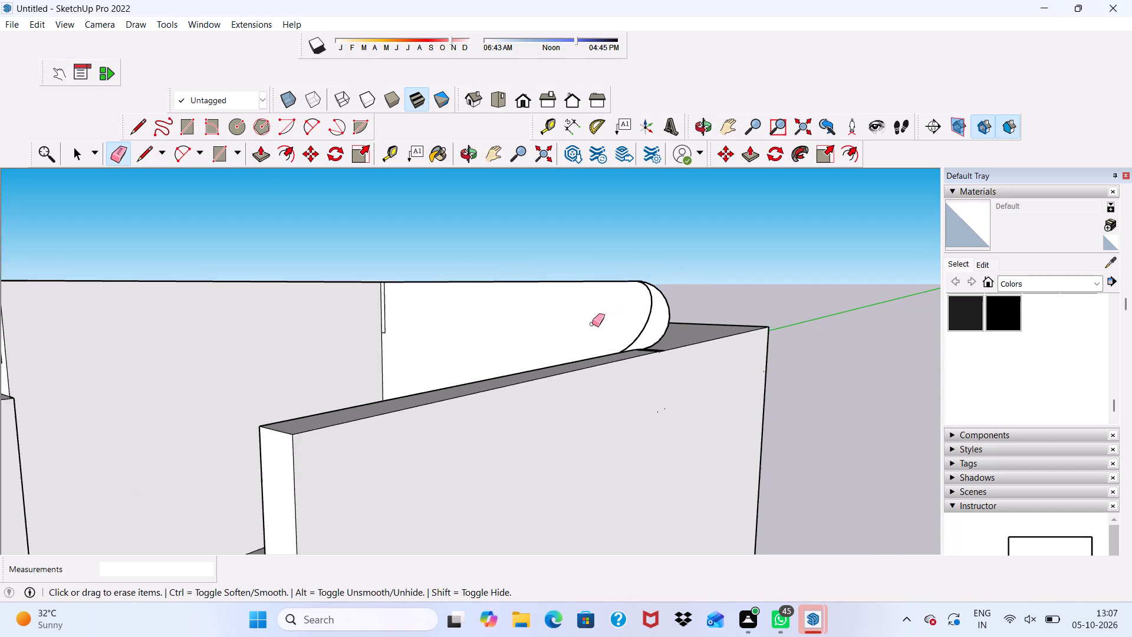
Erase the larger stray arc beside the half-round face at the door wall's end.
middle_click_drag(592, 324, 257, 370)
scroll(311, 344, "up", 3)
key("space")
scroll(277, 327, "up", 2)
middle_click_drag(231, 373, 236, 373)
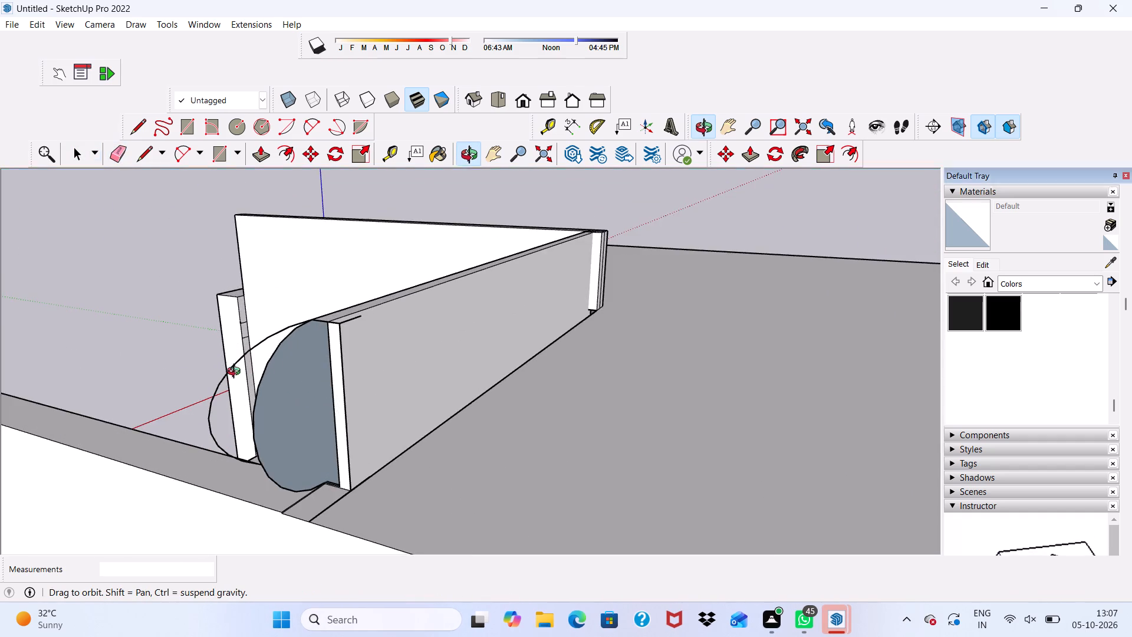
middle_click_drag(236, 373, 288, 359)
scroll(459, 316, "up", 4)
scroll(551, 303, "down", 2)
middle_click_drag(552, 304, 529, 318)
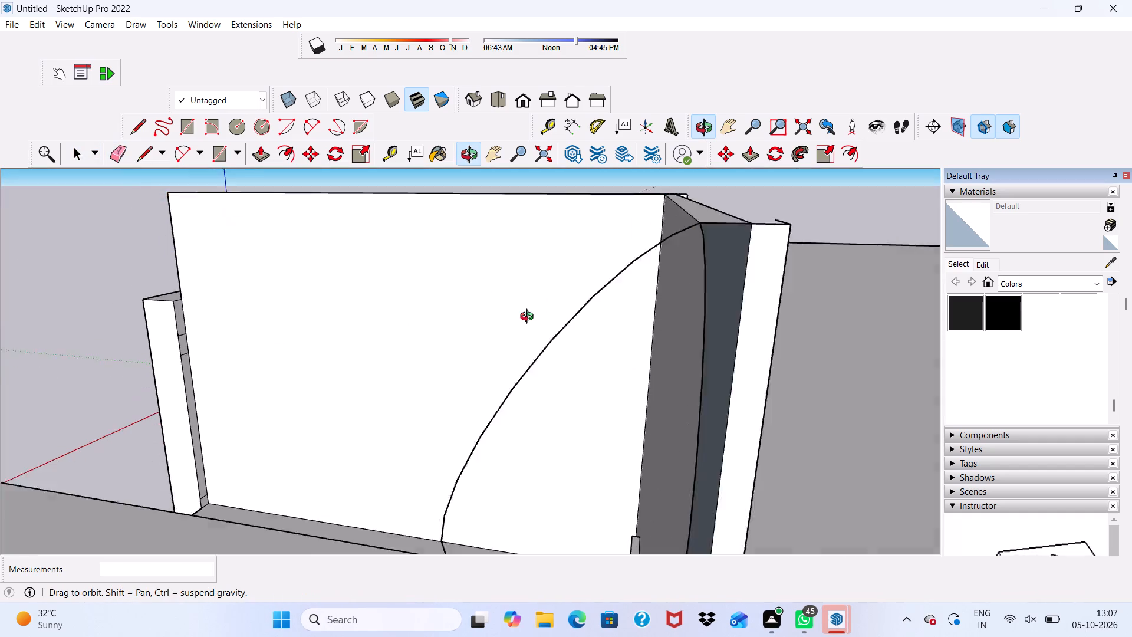
middle_click_drag(529, 318, 539, 303)
scroll(428, 260, "down", 2)
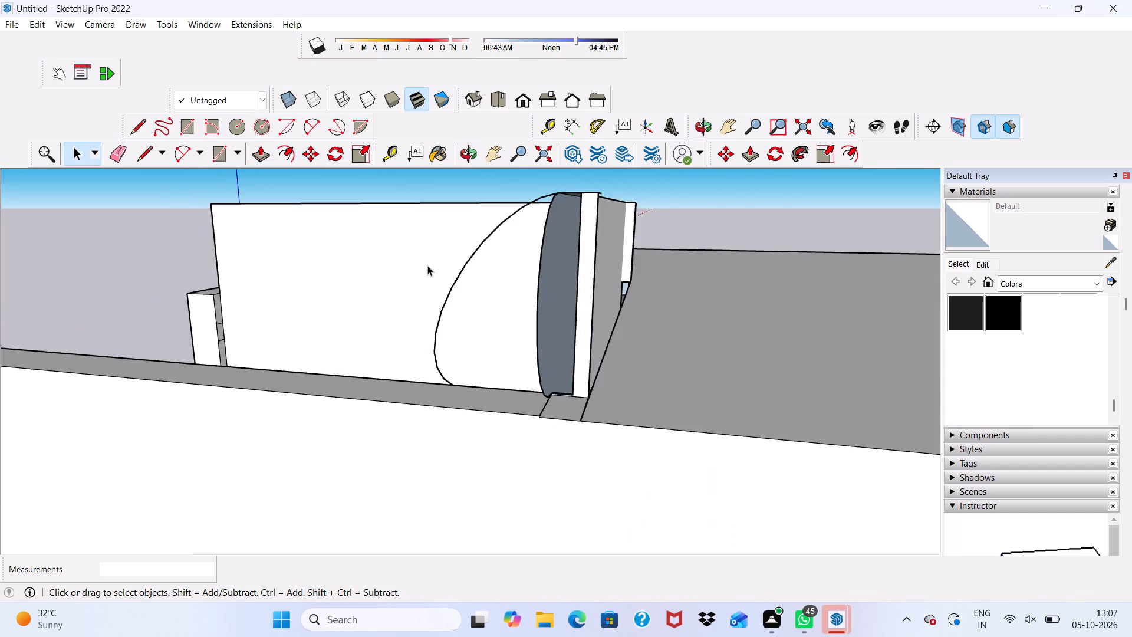
scroll(427, 265, "down", 1)
left_click(121, 148)
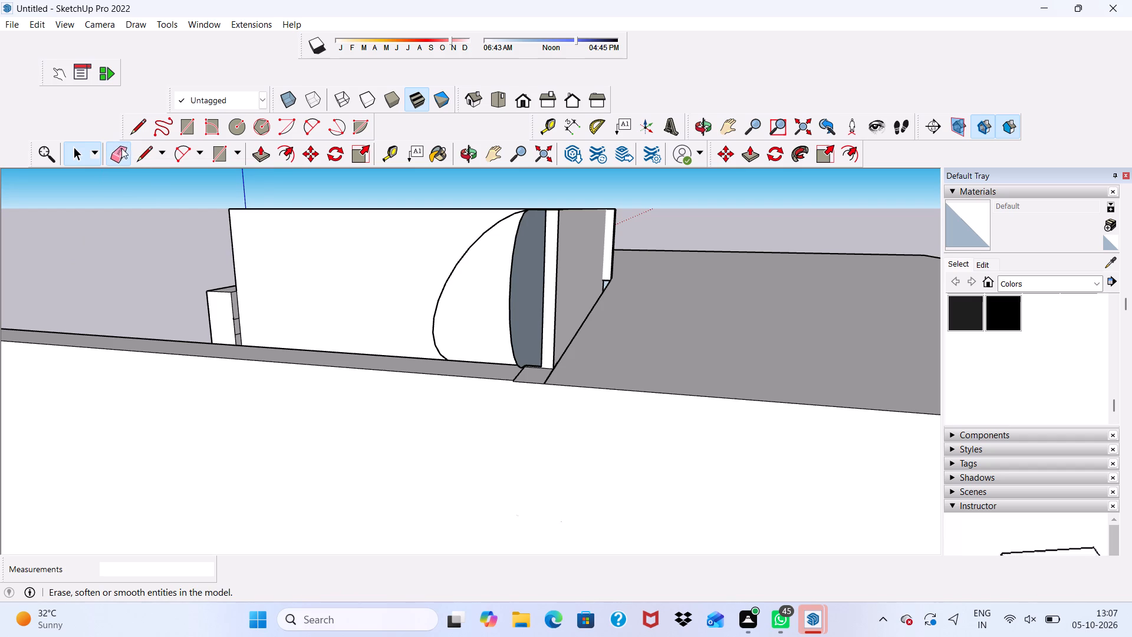
left_click(452, 273)
scroll(442, 272, "down", 4)
middle_click_drag(448, 306, 506, 313)
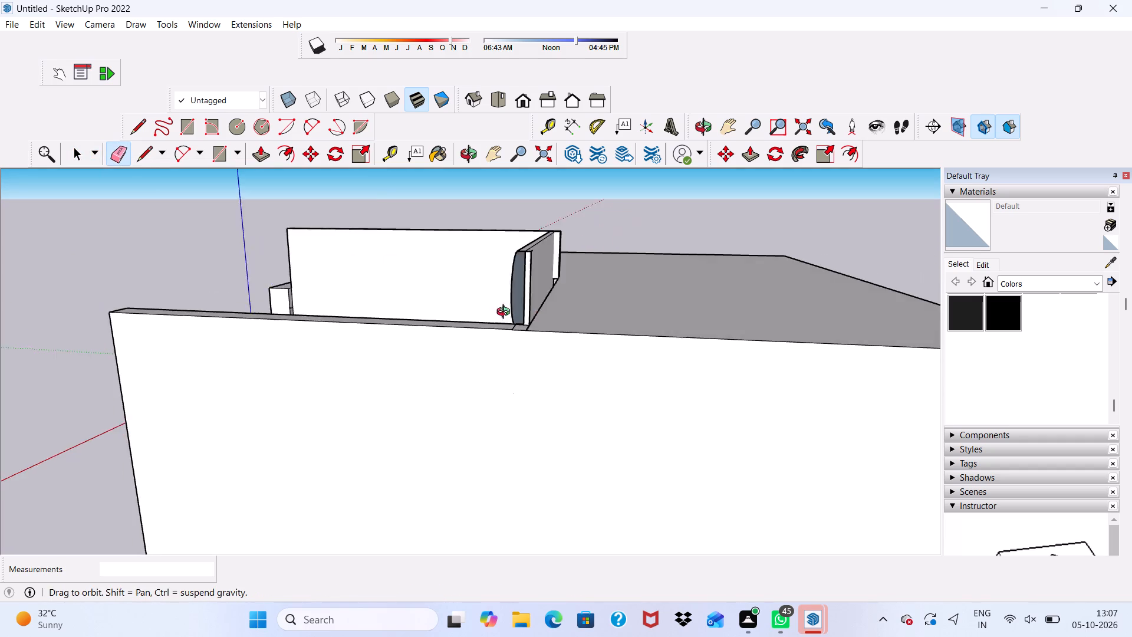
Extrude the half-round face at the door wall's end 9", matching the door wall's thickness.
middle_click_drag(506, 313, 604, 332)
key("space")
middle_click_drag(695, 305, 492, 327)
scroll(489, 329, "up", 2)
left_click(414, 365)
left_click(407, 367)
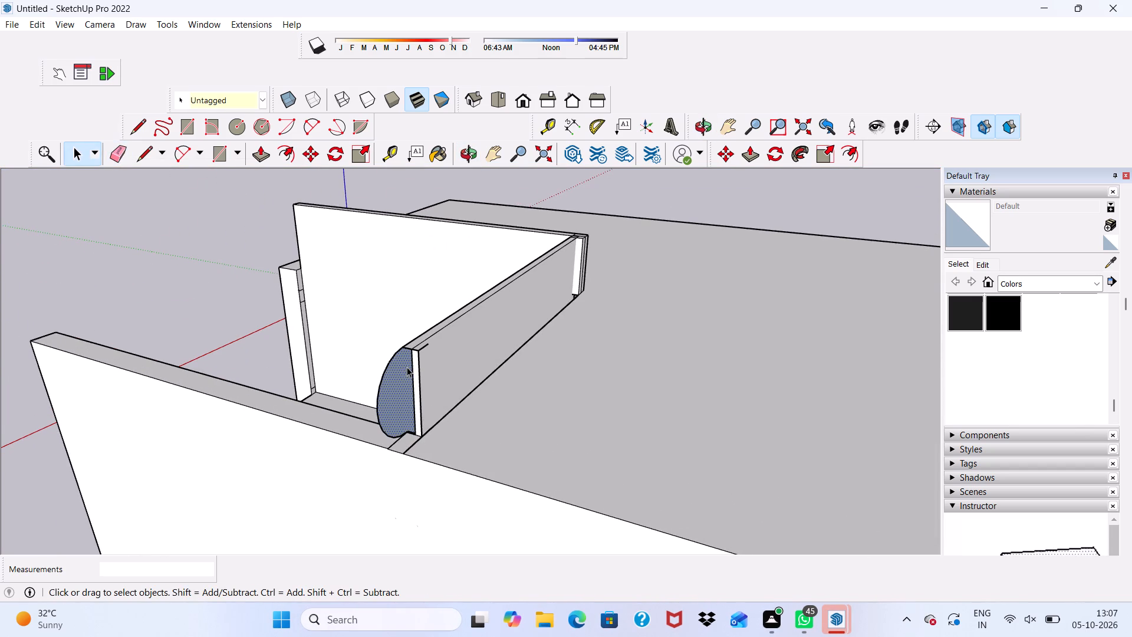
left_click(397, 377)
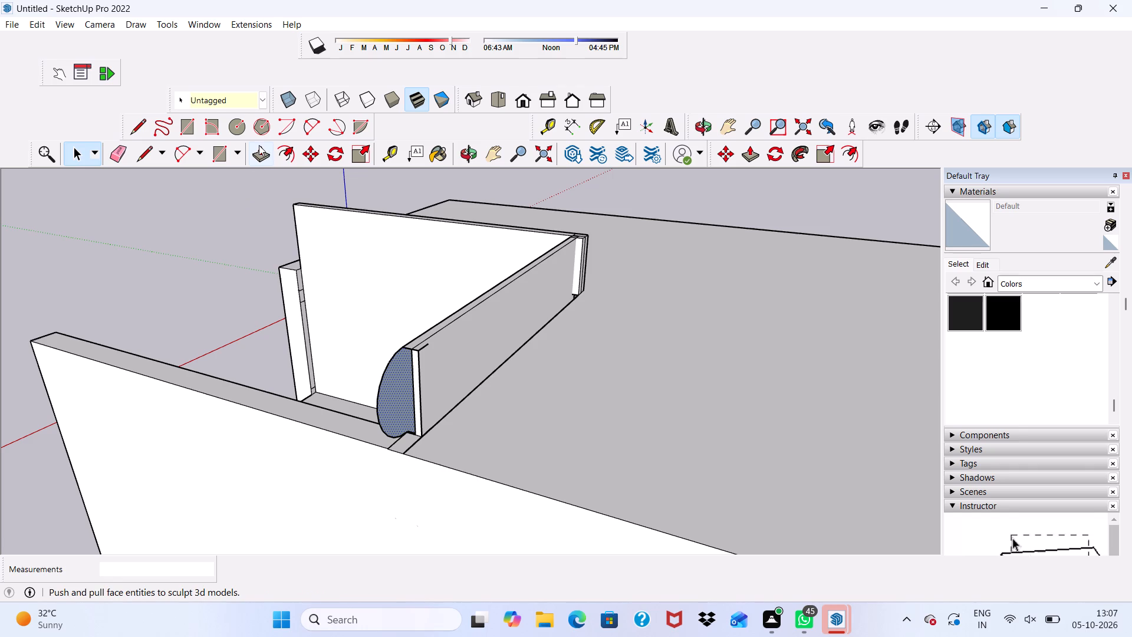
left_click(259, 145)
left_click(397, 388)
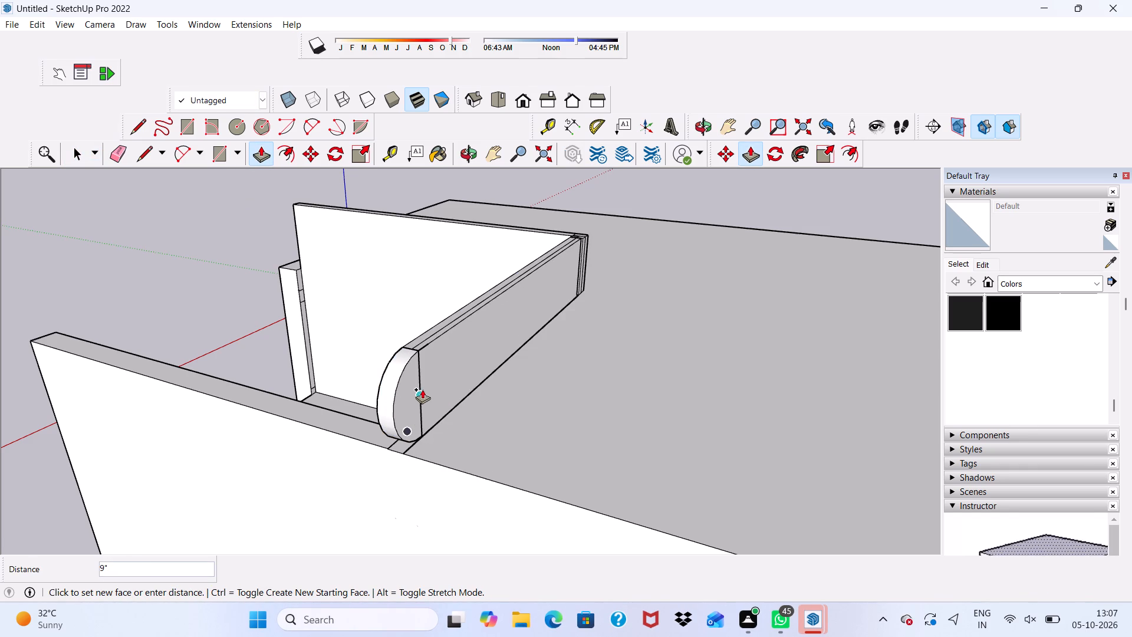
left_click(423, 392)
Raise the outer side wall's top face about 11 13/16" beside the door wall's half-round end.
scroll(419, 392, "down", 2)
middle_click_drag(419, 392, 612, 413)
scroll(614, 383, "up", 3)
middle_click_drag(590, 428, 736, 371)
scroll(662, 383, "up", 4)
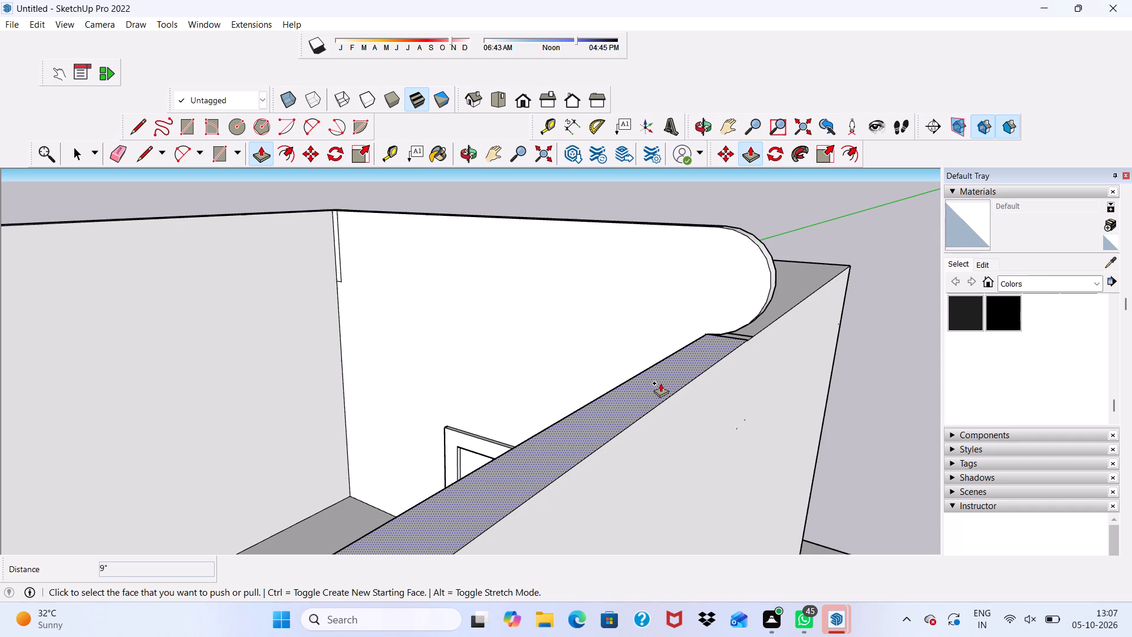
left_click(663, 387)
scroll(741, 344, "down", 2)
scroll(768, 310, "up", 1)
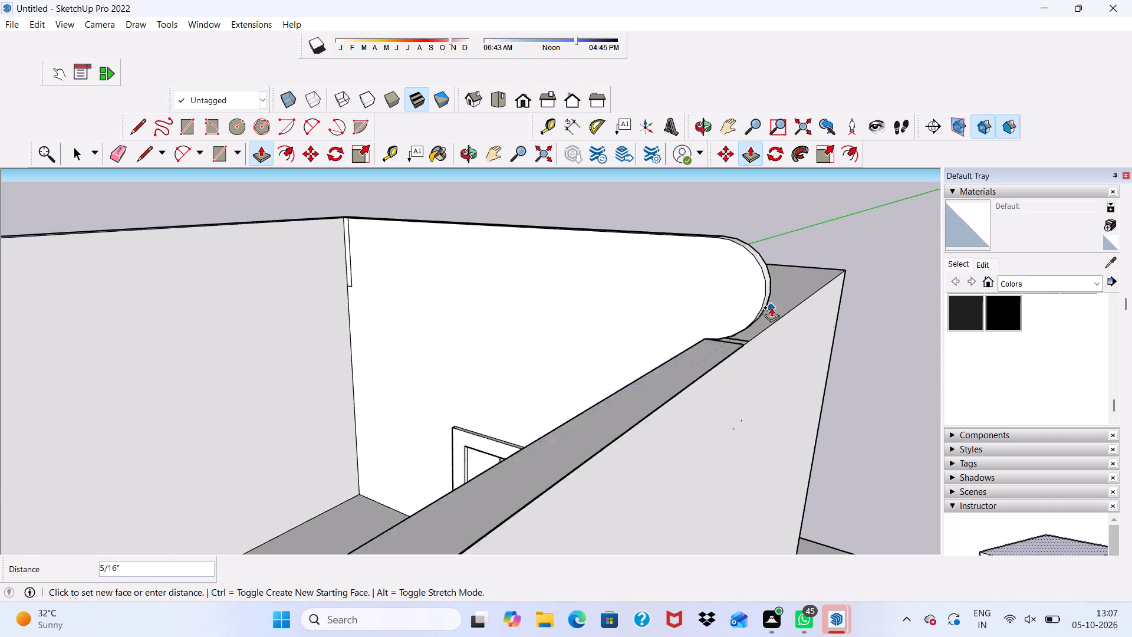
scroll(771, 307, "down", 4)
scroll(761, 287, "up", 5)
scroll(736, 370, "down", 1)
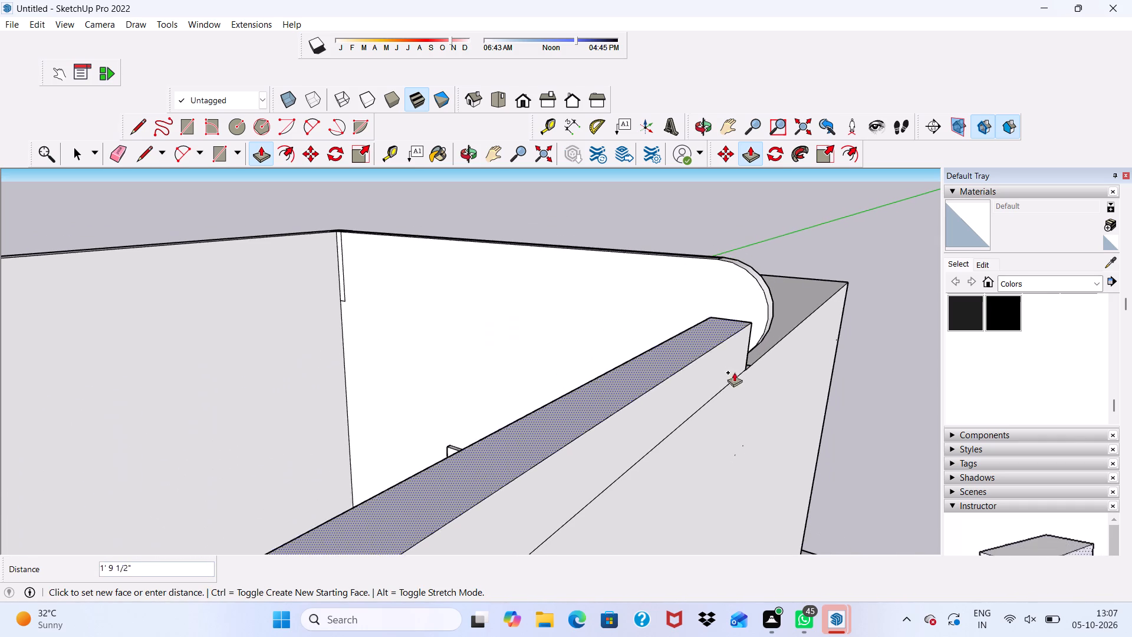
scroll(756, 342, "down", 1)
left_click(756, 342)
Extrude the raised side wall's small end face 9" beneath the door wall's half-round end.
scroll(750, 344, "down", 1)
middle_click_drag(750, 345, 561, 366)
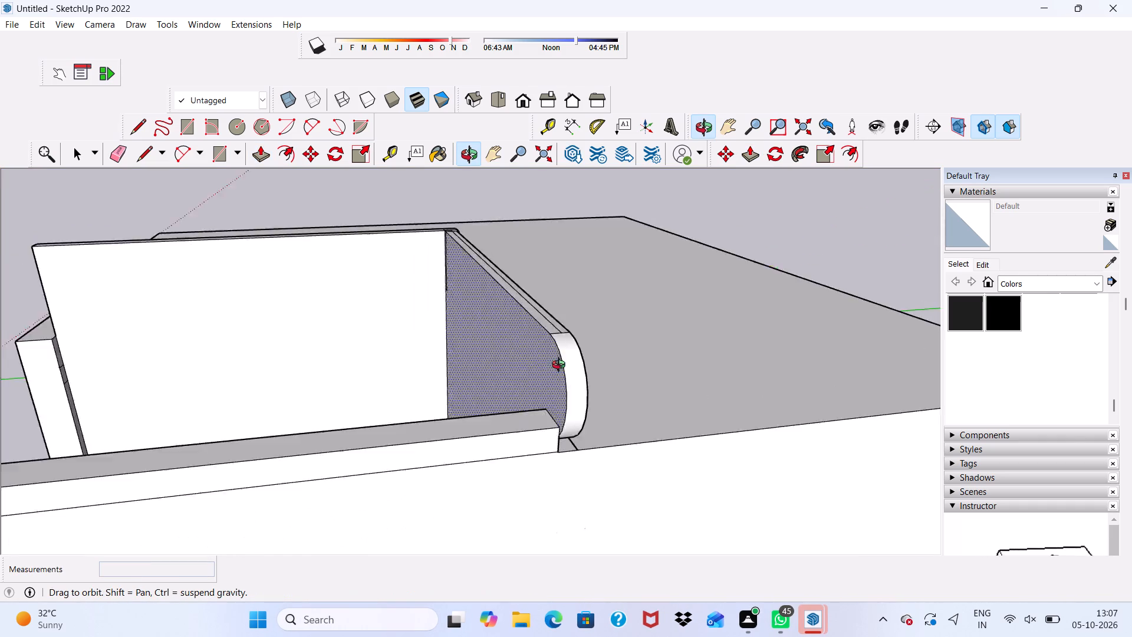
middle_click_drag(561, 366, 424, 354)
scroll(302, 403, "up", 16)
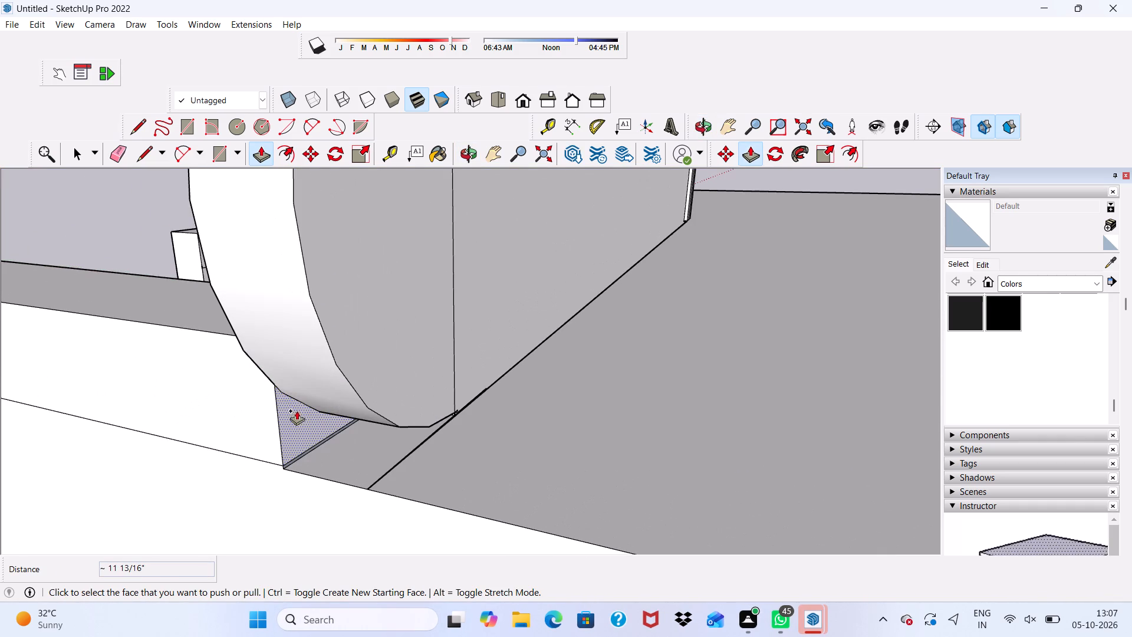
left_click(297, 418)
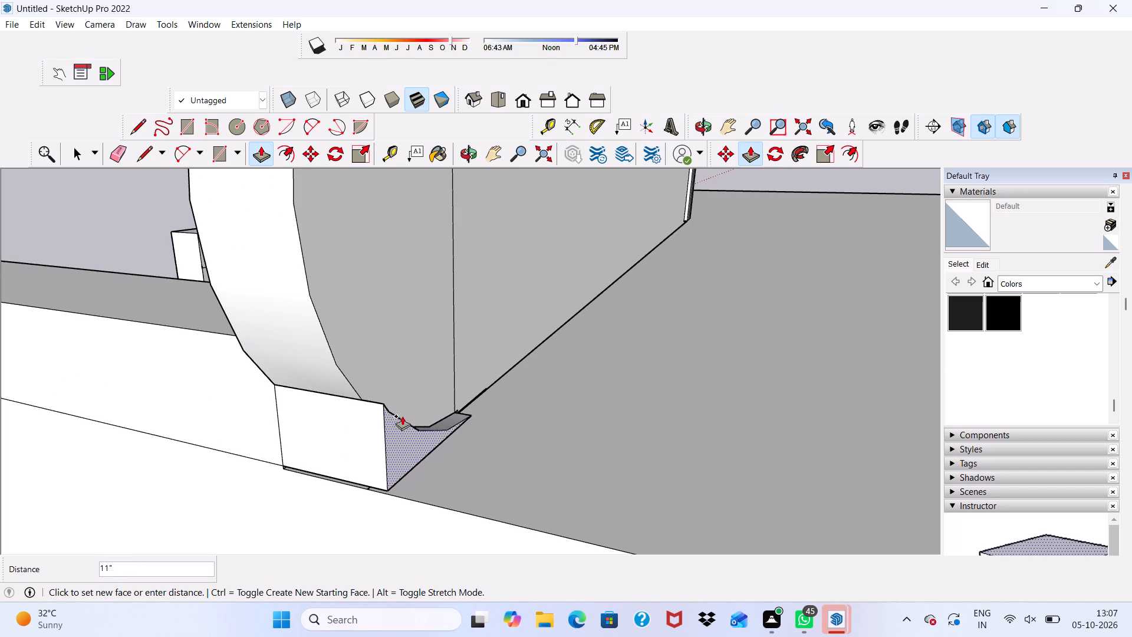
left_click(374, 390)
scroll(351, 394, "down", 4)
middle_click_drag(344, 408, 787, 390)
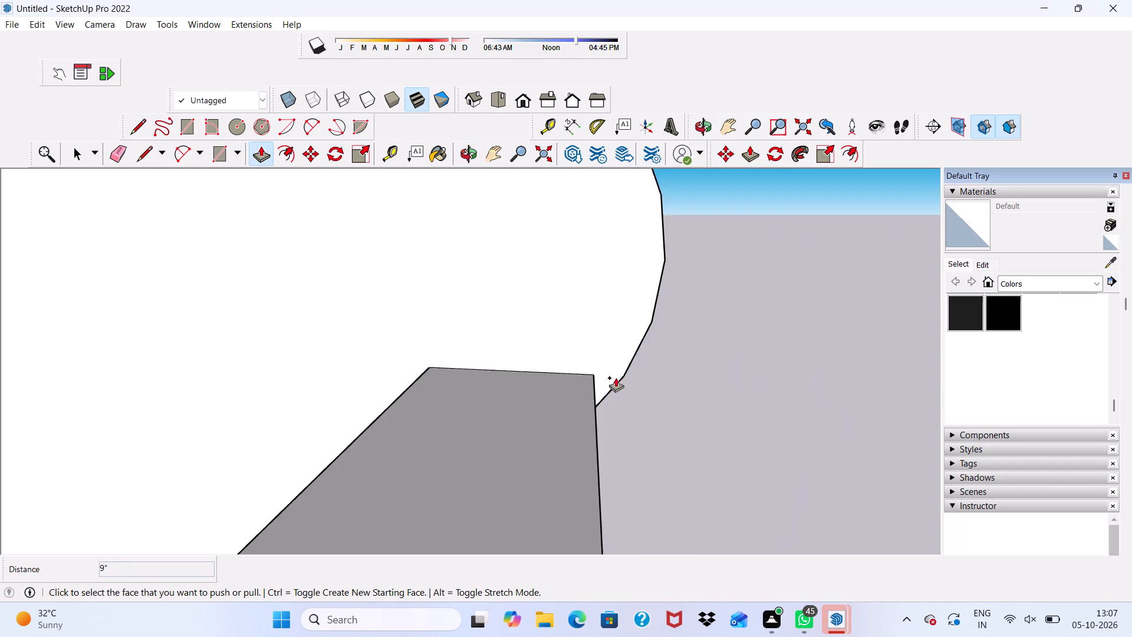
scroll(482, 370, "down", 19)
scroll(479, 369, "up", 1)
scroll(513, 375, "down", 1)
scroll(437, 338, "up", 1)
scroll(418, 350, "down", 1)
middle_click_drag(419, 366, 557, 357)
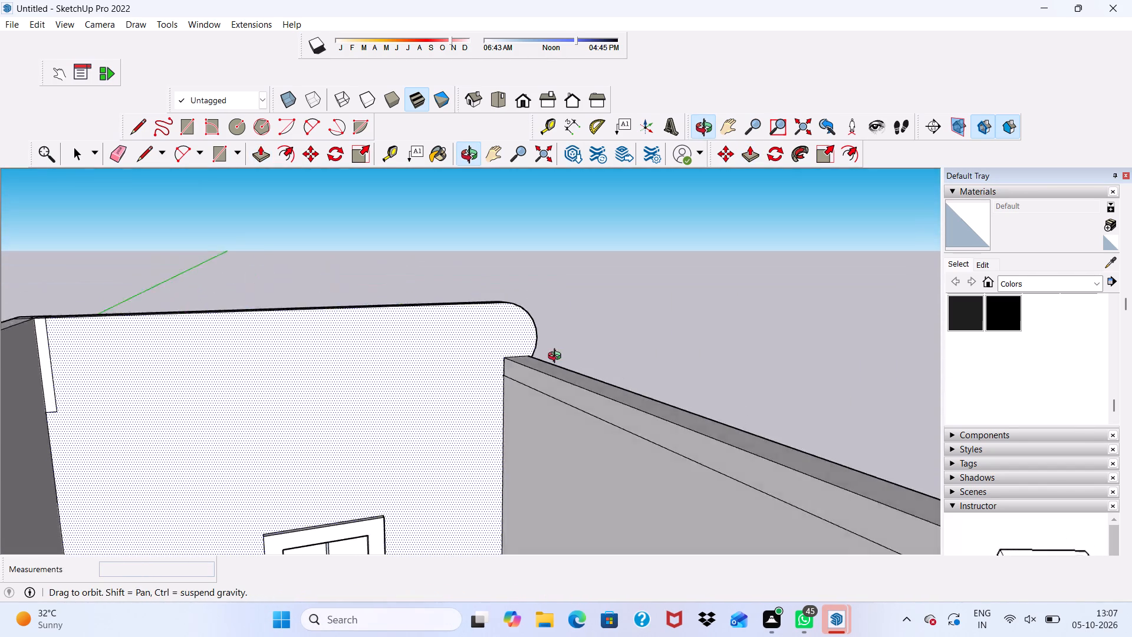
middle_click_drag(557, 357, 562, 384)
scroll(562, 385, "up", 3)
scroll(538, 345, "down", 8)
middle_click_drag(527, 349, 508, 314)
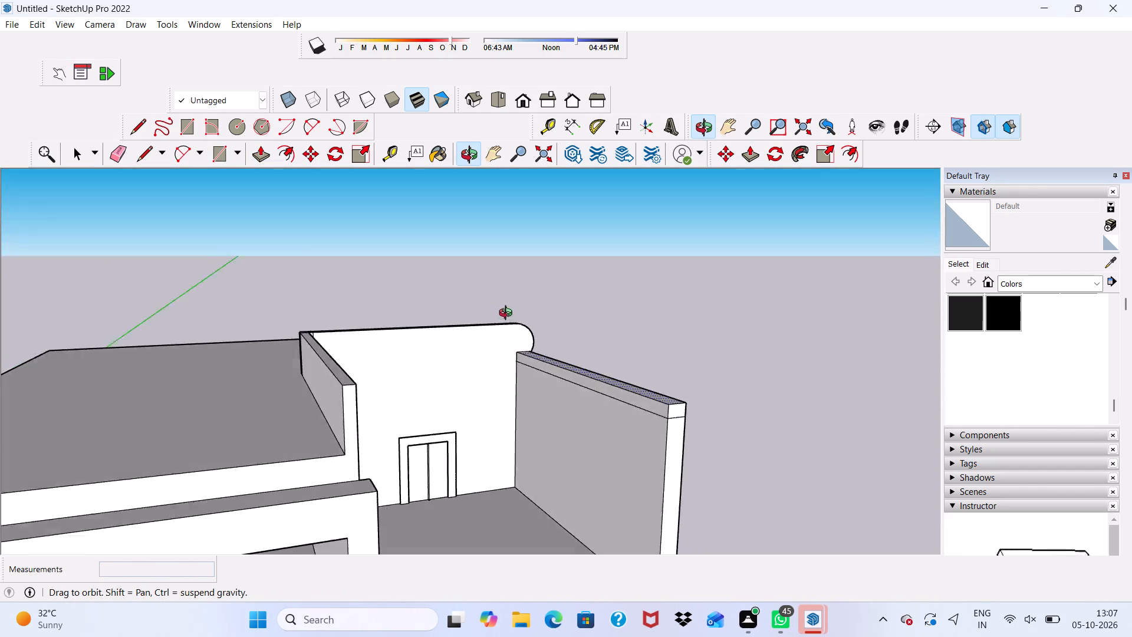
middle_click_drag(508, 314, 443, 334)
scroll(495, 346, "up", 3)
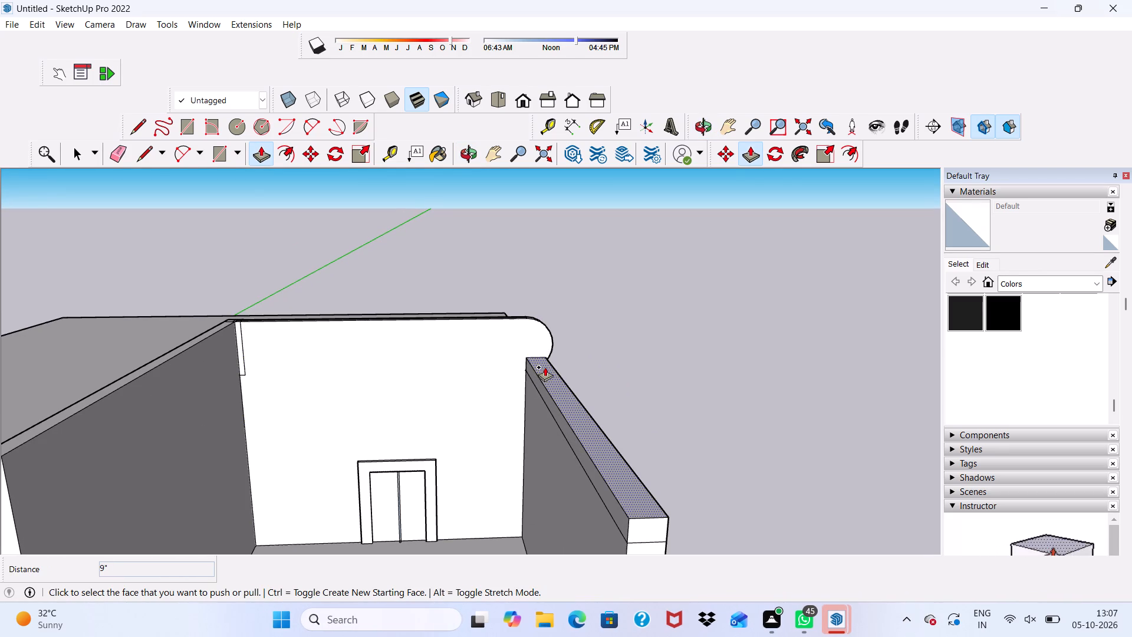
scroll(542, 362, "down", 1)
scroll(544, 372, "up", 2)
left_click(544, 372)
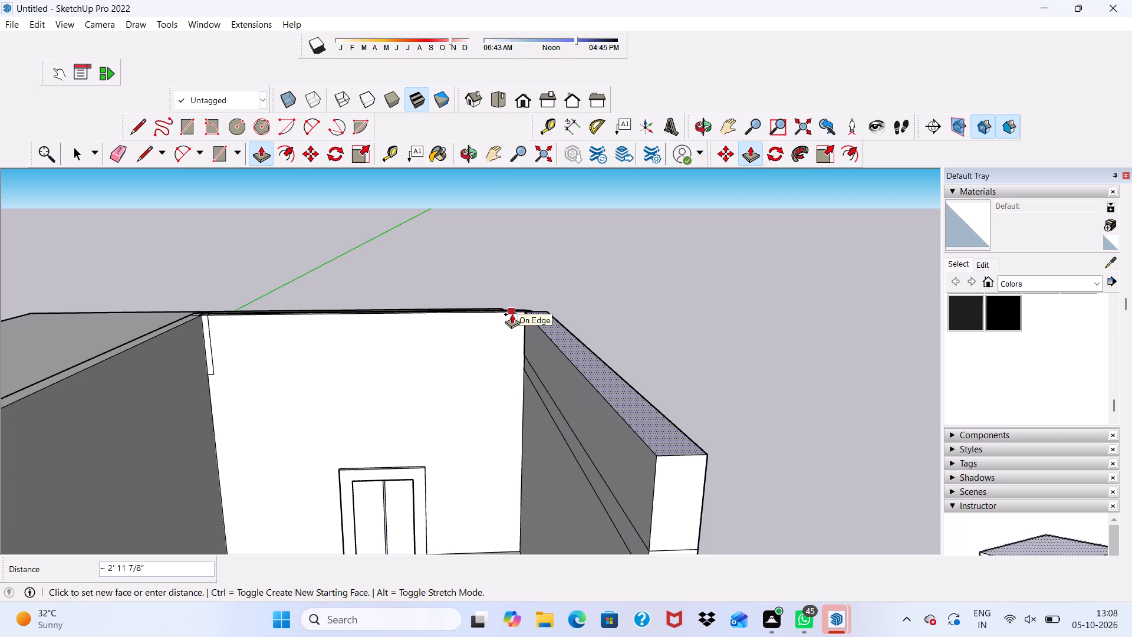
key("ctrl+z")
Undo the side wall extrusions and the door wall's half-round end, back to its square end without arcs.
key("ctrl+z")
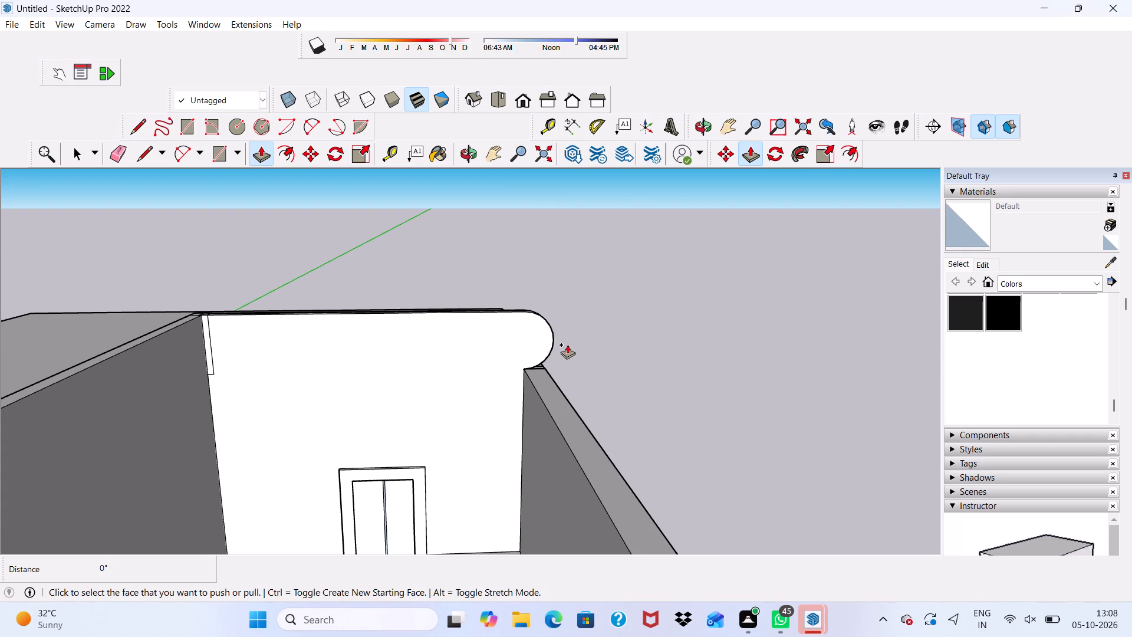
key("ctrl+z")
key("ctrl+z")
key("ctrl+z")
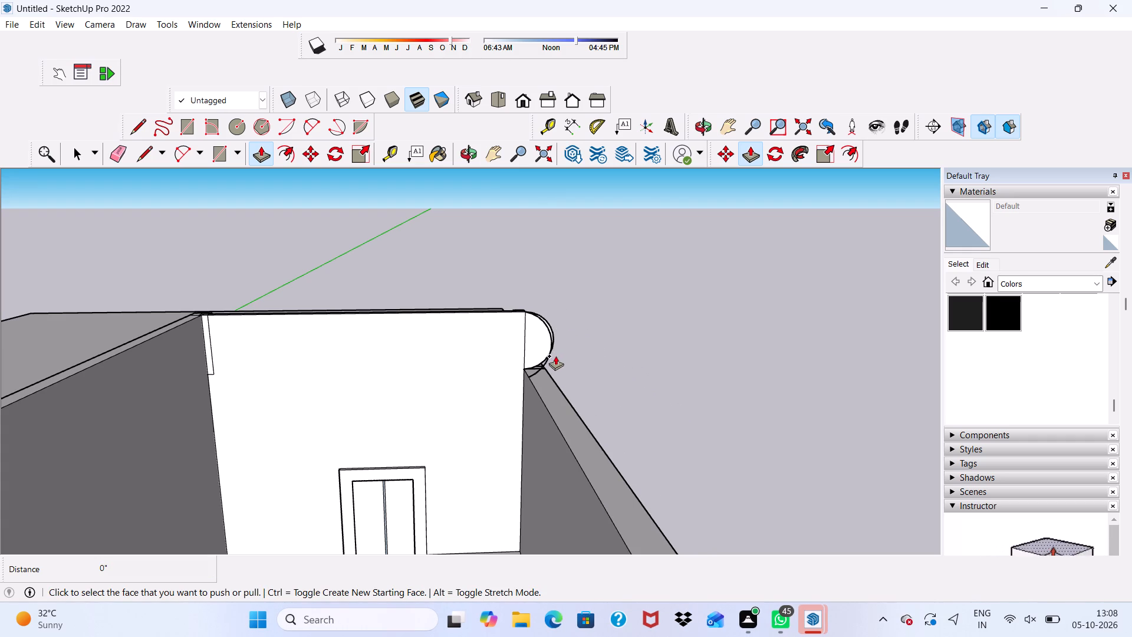
key("ctrl+z")
key("ctrl+z")
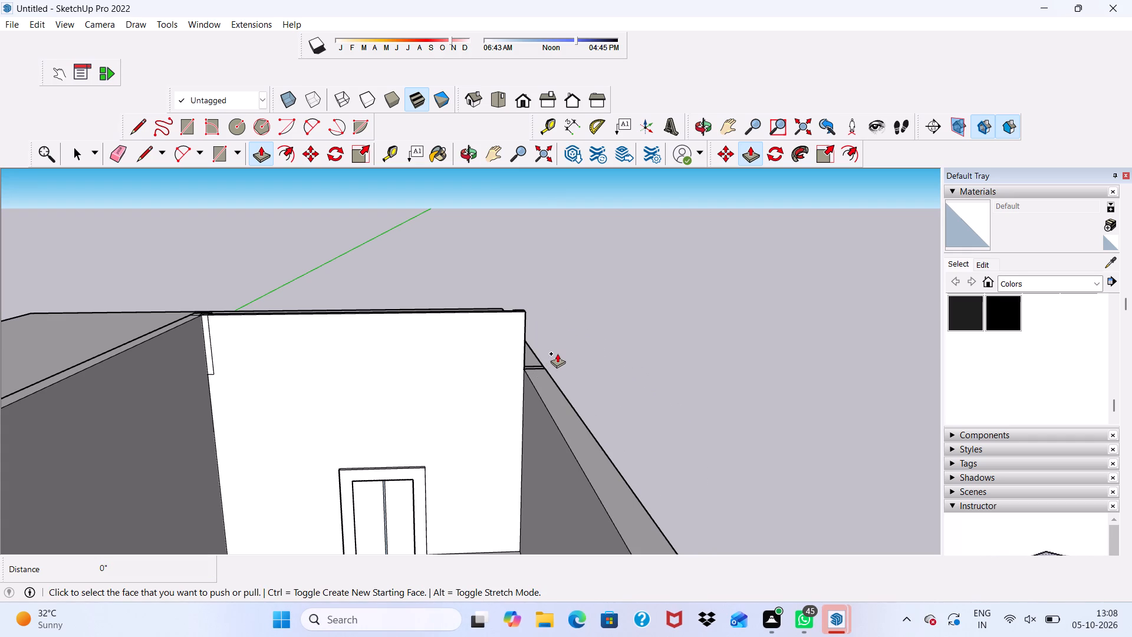
key("space")
Raise the outer side wall's top face 3' 11 11/16" to the height of the door wall's top.
middle_click_drag(555, 396, 645, 461)
scroll(634, 457, "up", 4)
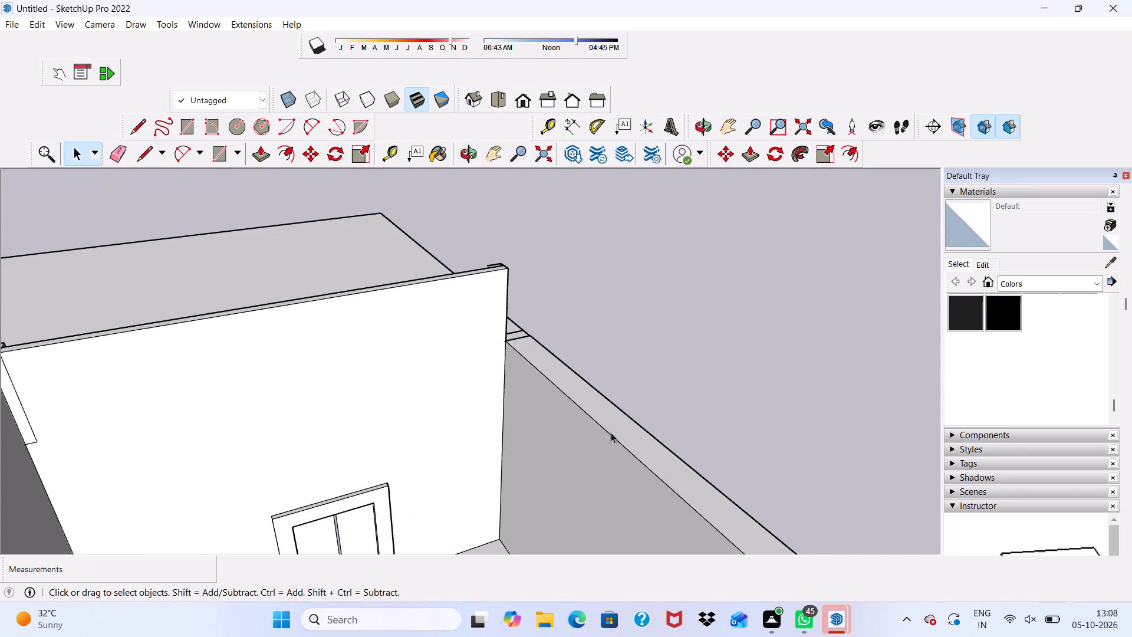
left_click(606, 415)
scroll(554, 409, "down", 4)
middle_click_drag(550, 410, 606, 392)
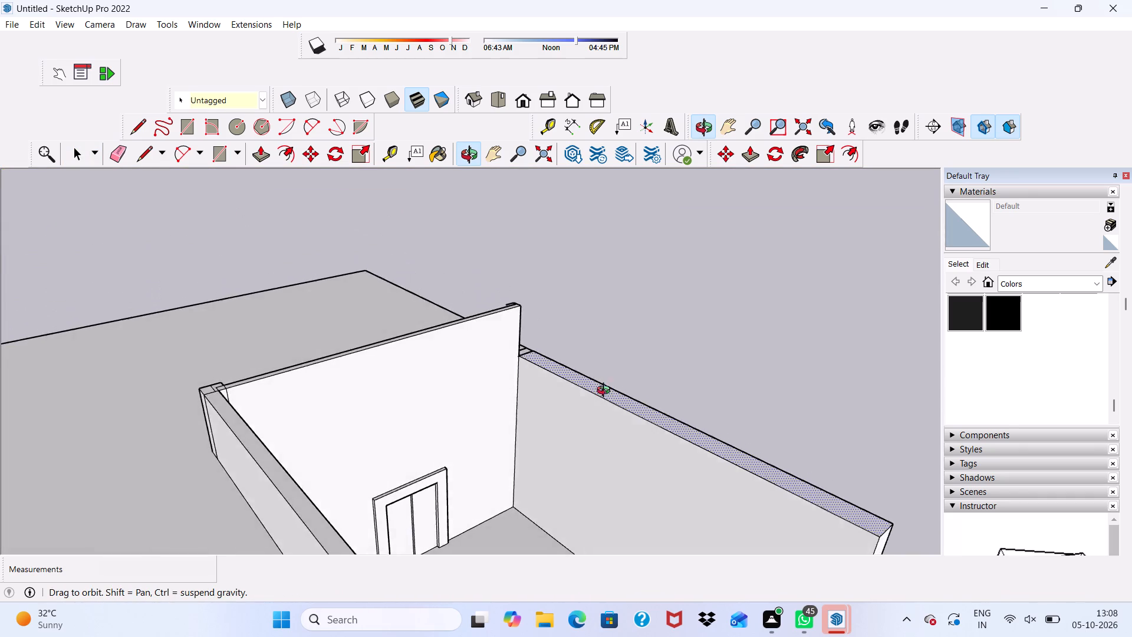
middle_click_drag(606, 392, 524, 354)
scroll(524, 354, "up", 3)
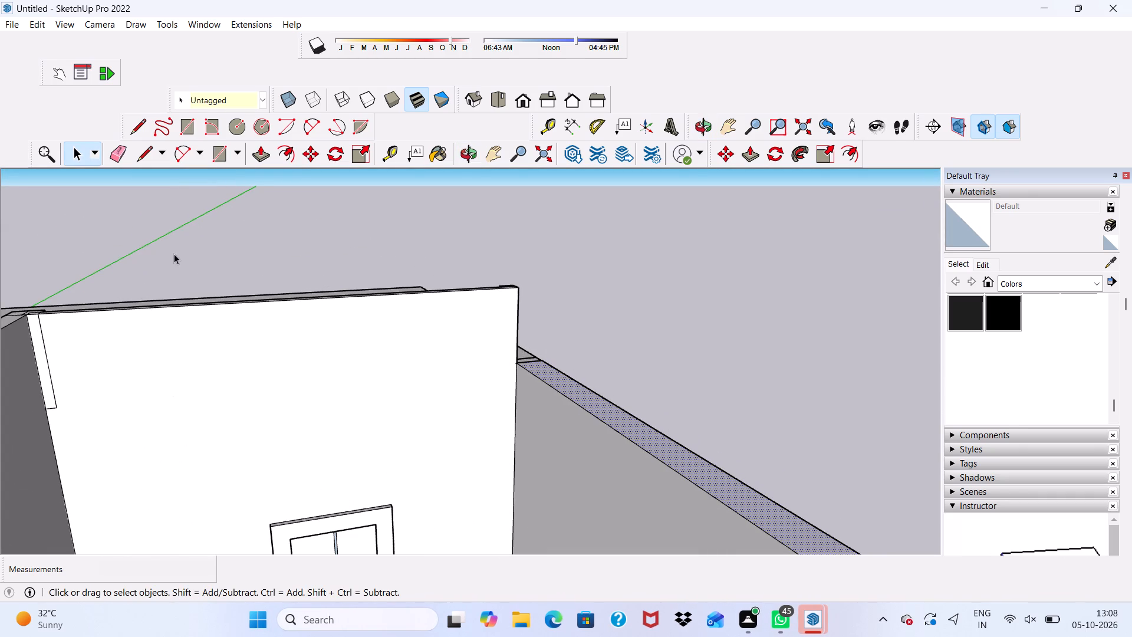
scroll(317, 346, "down", 2)
middle_click_drag(490, 382, 544, 380)
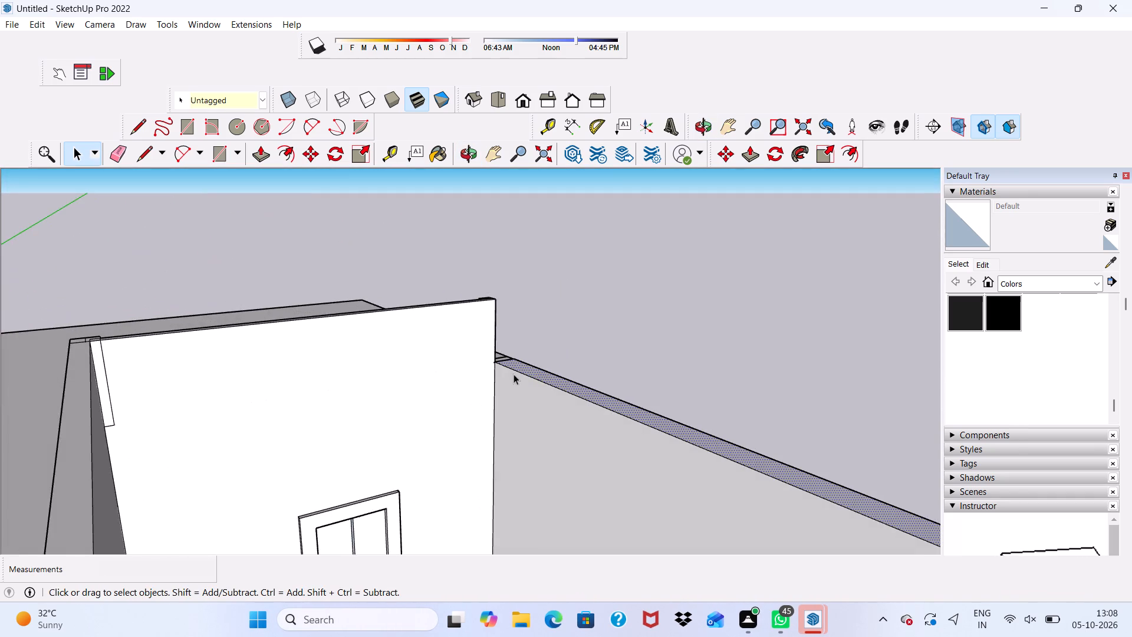
scroll(500, 369, "up", 3)
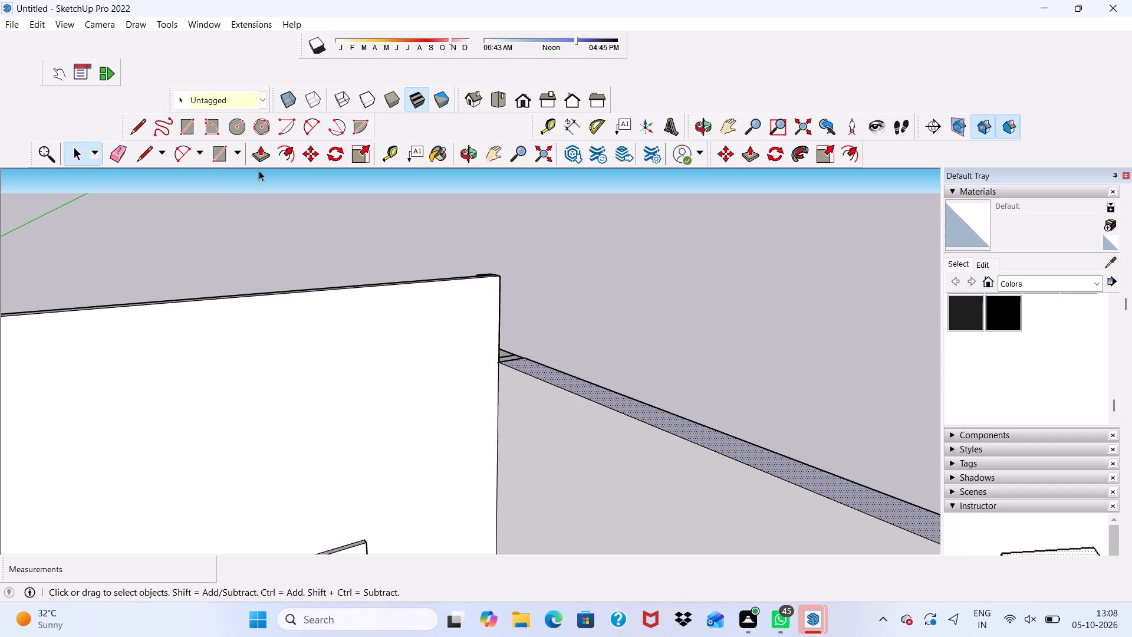
scroll(277, 136, "up", 1)
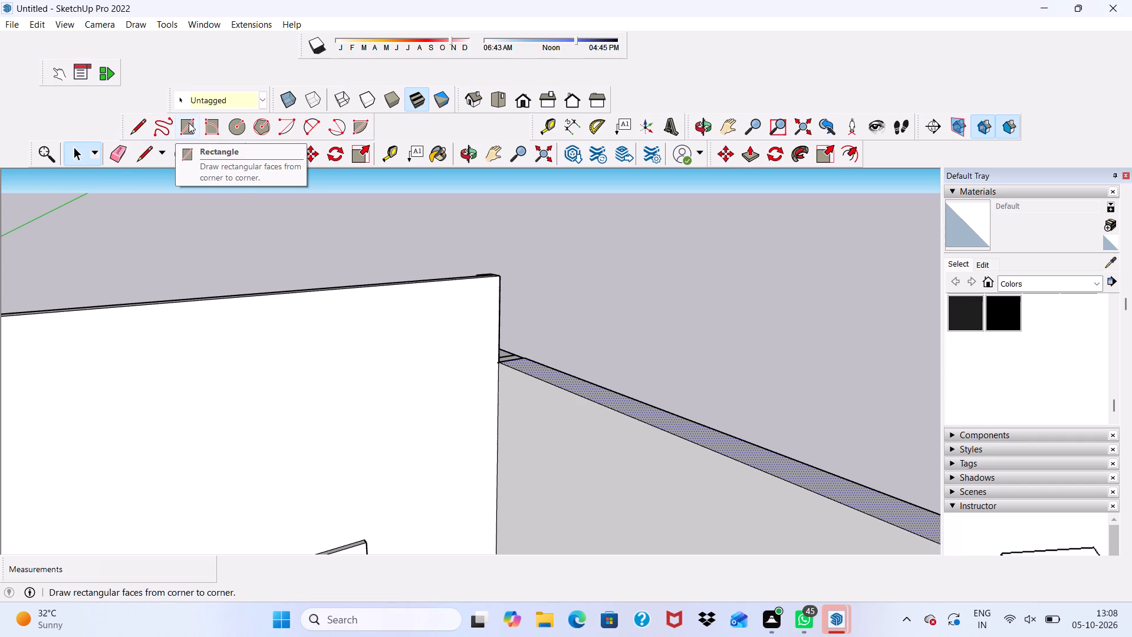
scroll(436, 250, "up", 1)
scroll(437, 251, "down", 2)
middle_click_drag(523, 283, 333, 329)
left_click(445, 399)
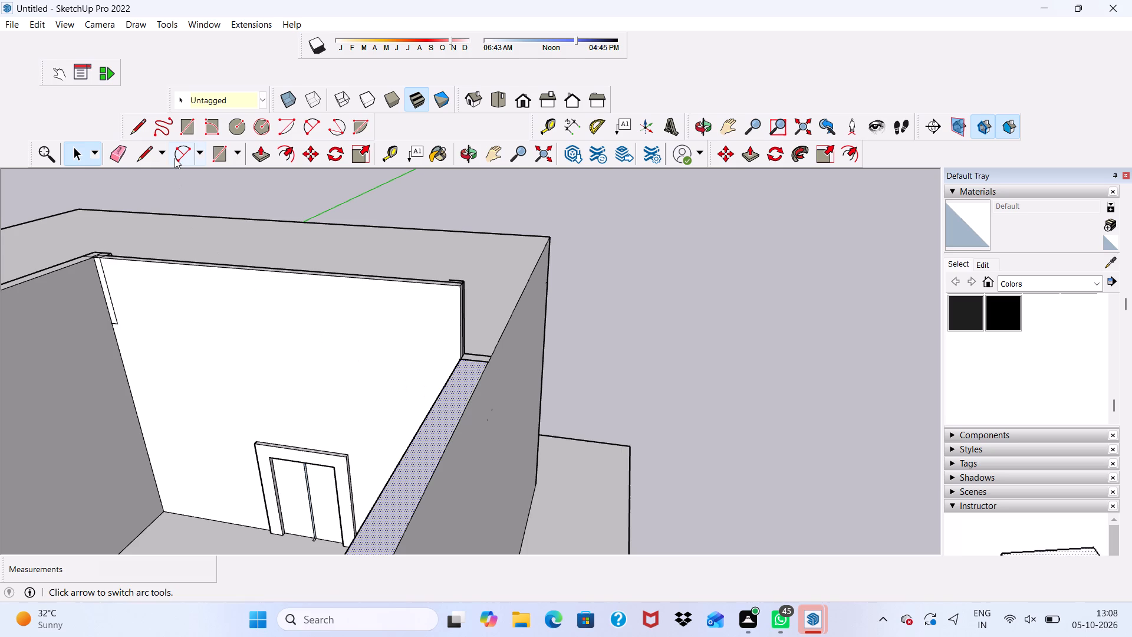
scroll(306, 170, "down", 3)
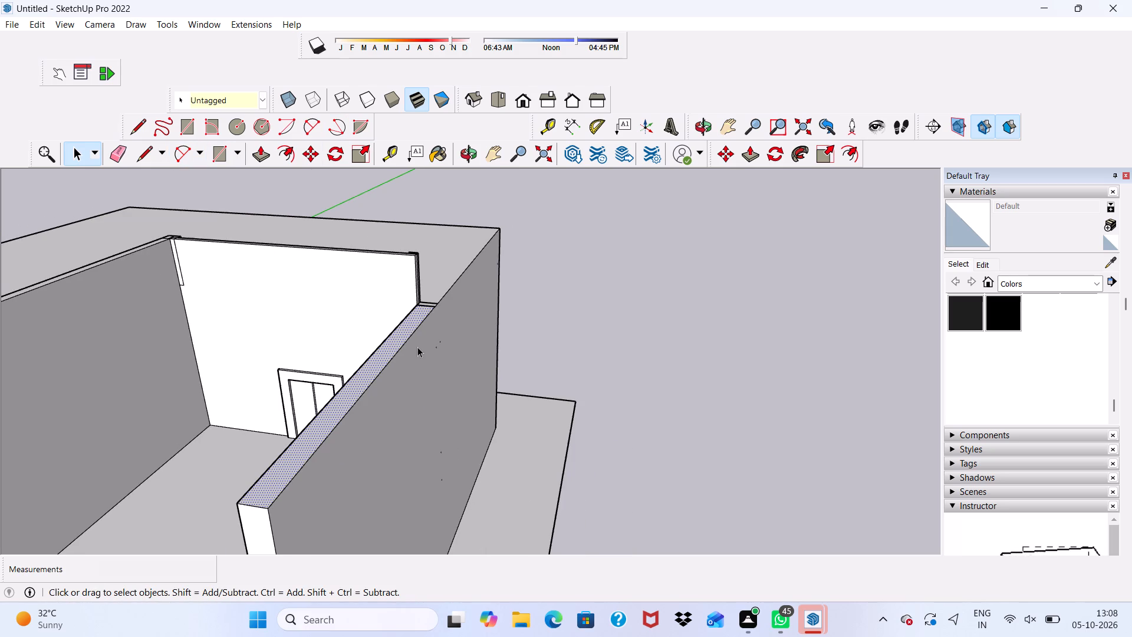
left_click(394, 339)
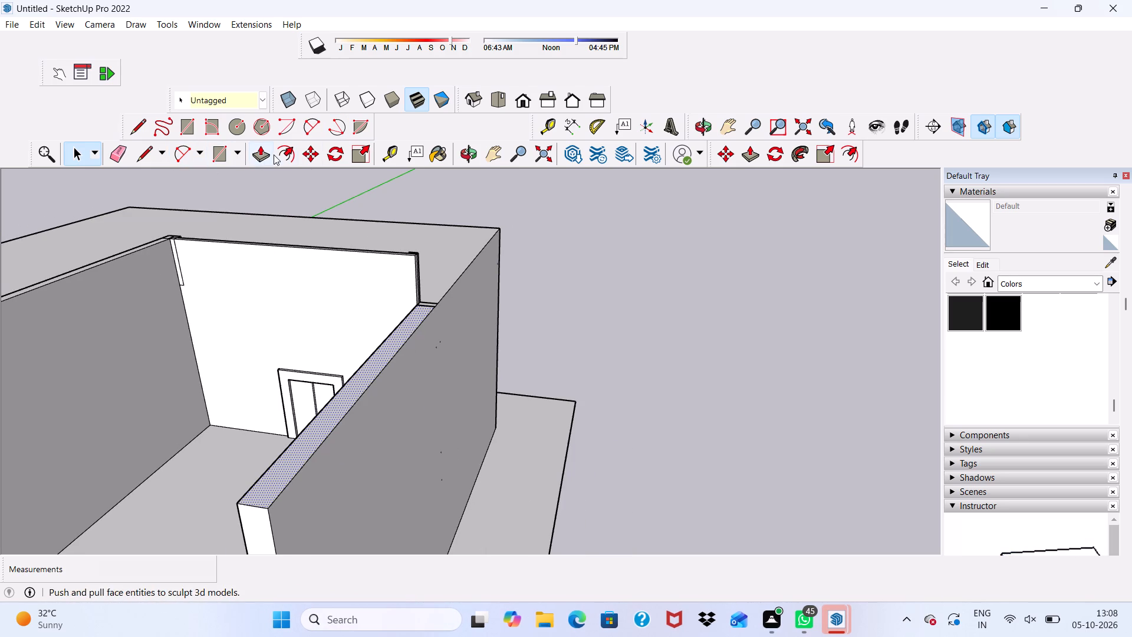
left_click(260, 153)
left_click(378, 366)
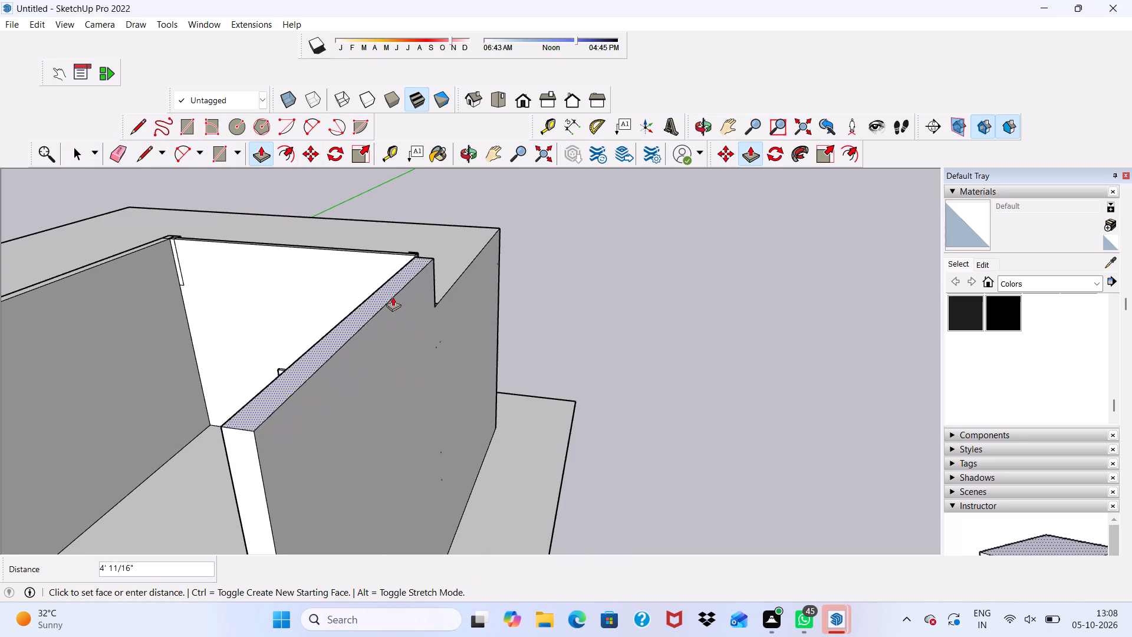
scroll(394, 295, "down", 4)
middle_click_drag(395, 295, 516, 389)
scroll(413, 322, "up", 2)
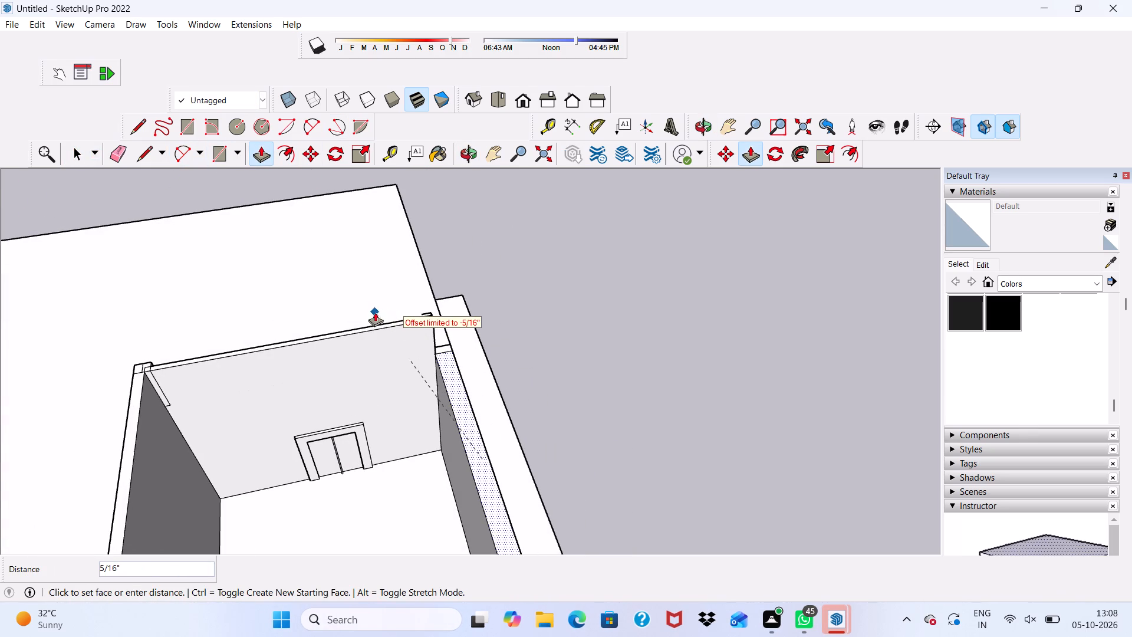
left_click(394, 318)
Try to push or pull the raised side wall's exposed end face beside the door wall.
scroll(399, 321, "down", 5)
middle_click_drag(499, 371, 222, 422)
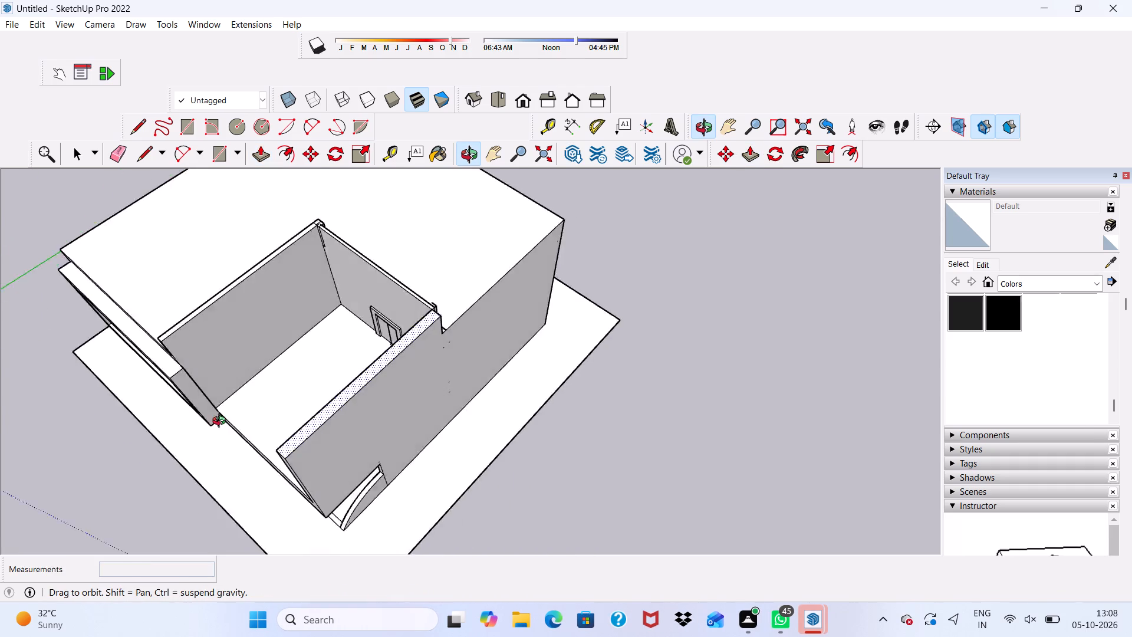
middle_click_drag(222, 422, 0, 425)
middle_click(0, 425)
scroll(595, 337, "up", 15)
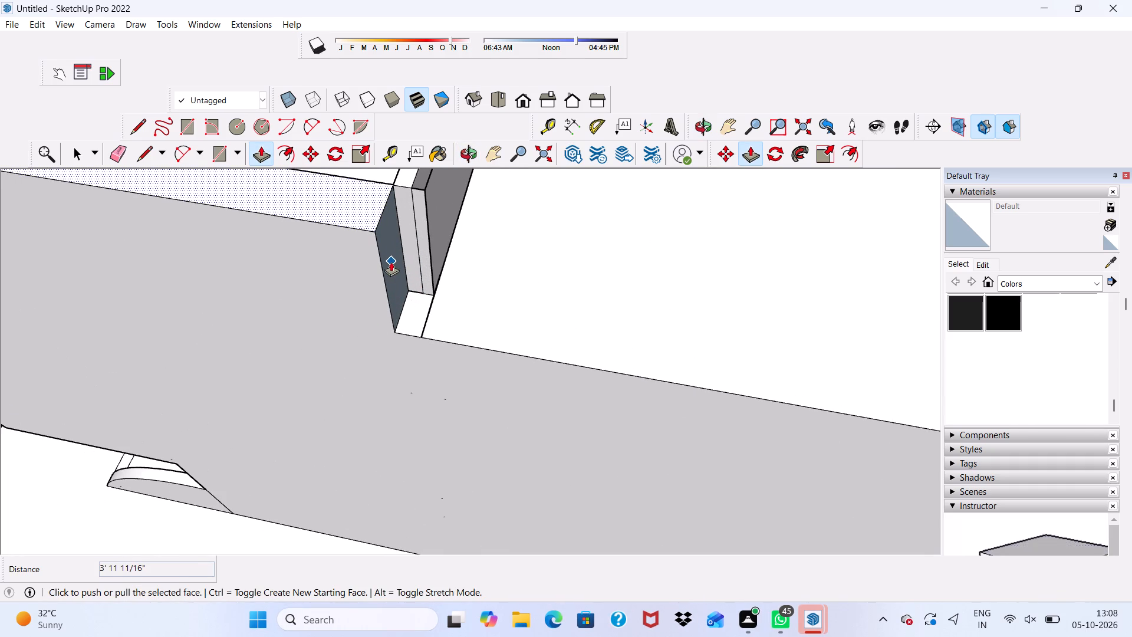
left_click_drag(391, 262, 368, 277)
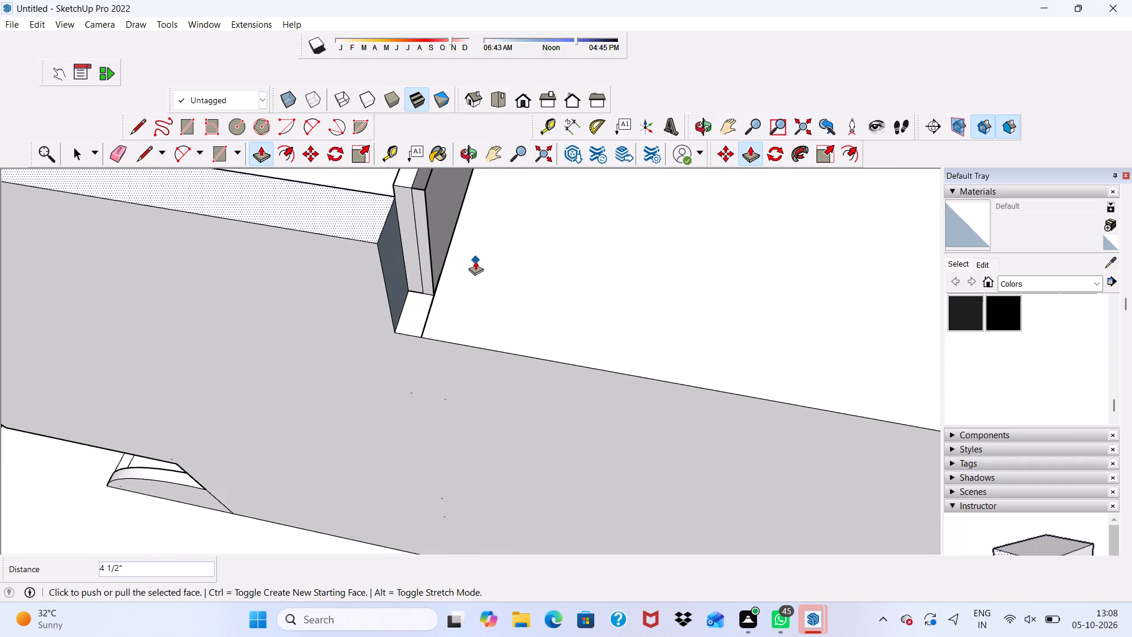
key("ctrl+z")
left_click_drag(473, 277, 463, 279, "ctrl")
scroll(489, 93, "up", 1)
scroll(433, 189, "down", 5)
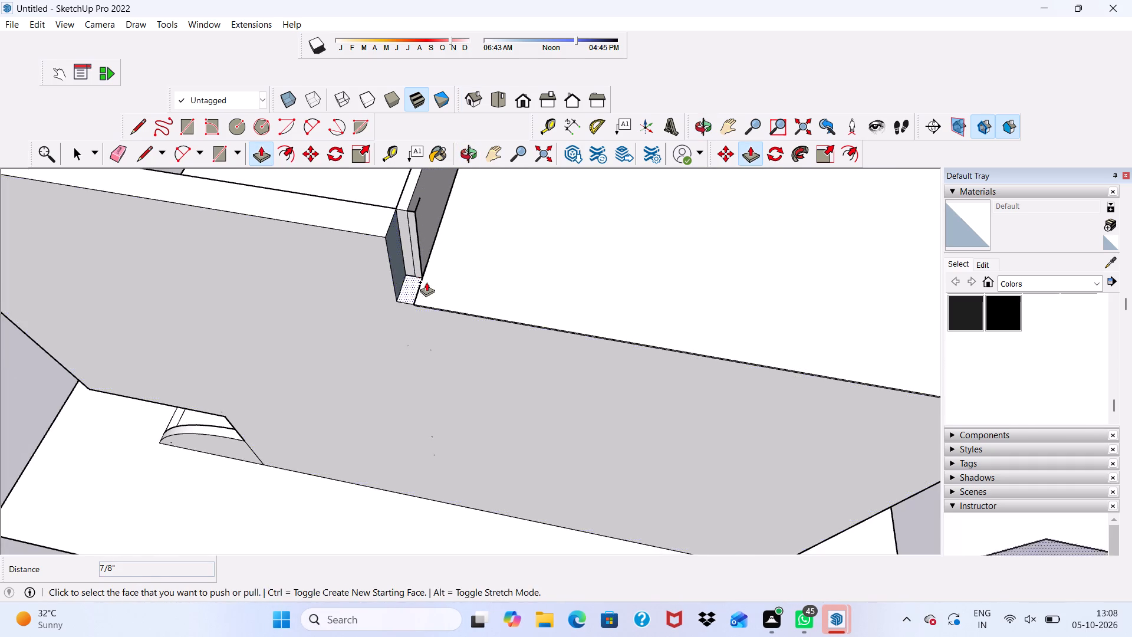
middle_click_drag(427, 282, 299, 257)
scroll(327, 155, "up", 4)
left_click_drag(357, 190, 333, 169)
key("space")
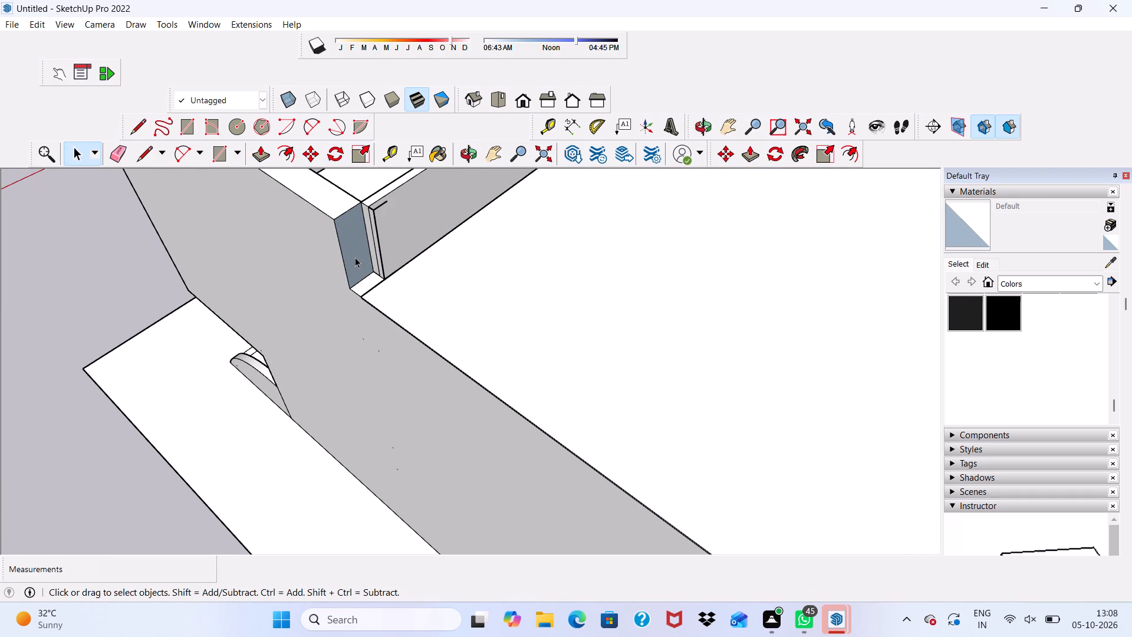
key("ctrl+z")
Push the raised side wall's end face back 1' 11 5/16" from the door wall.
left_click(373, 262, "ctrl")
key("space")
scroll(369, 249, "down", 9)
middle_click_drag(373, 277, 397, 318)
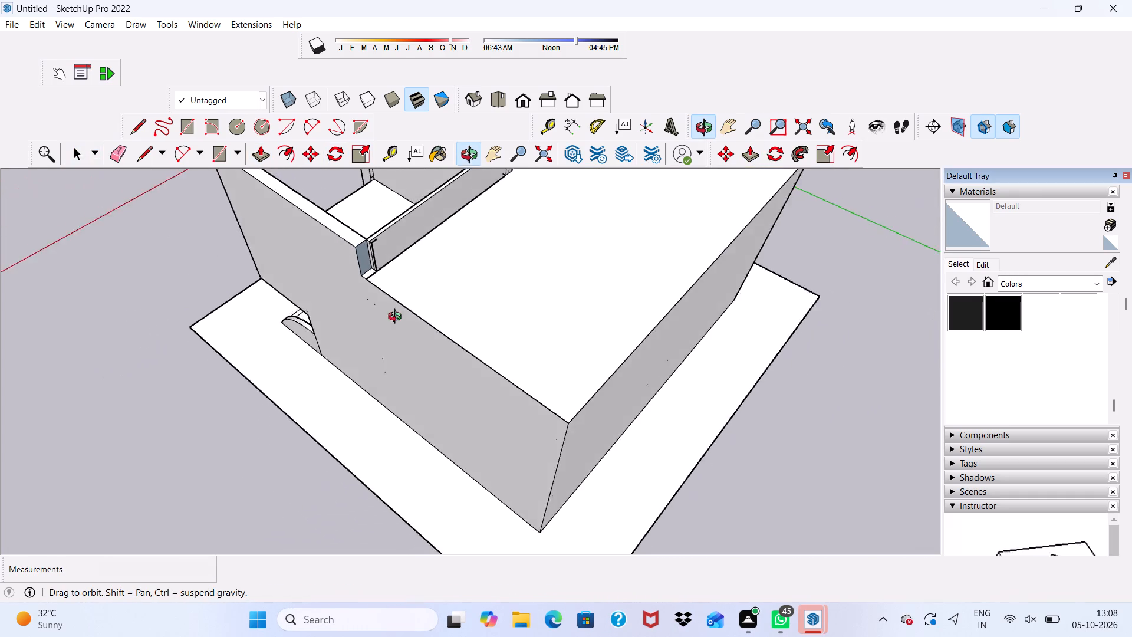
middle_click_drag(397, 318, 309, 253)
scroll(308, 221, "up", 16)
left_click(377, 226)
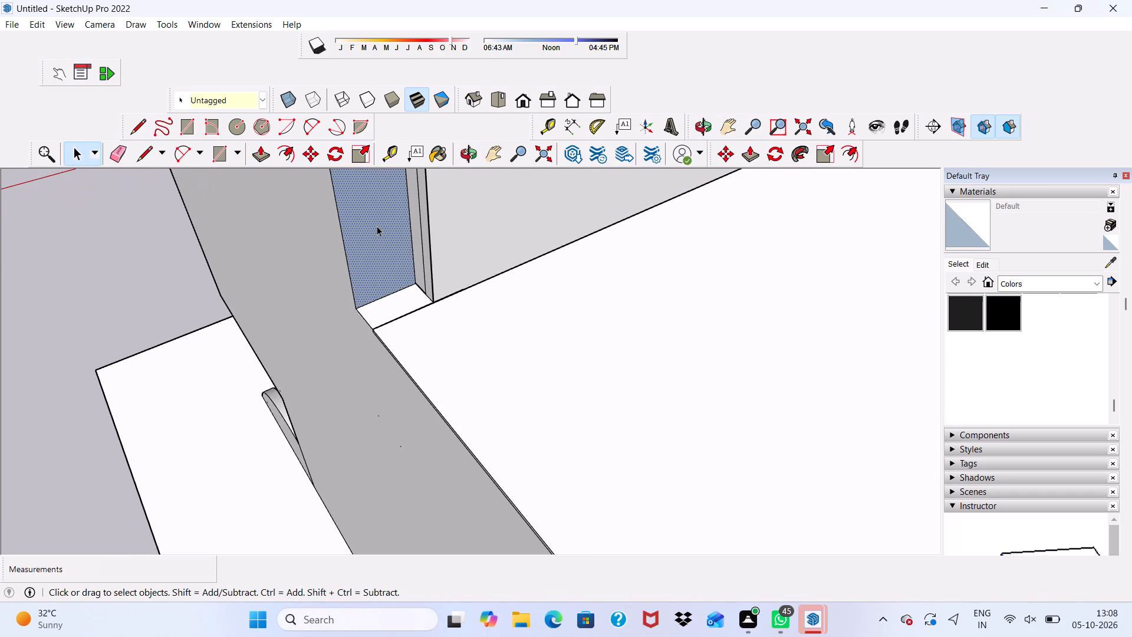
left_click(264, 152)
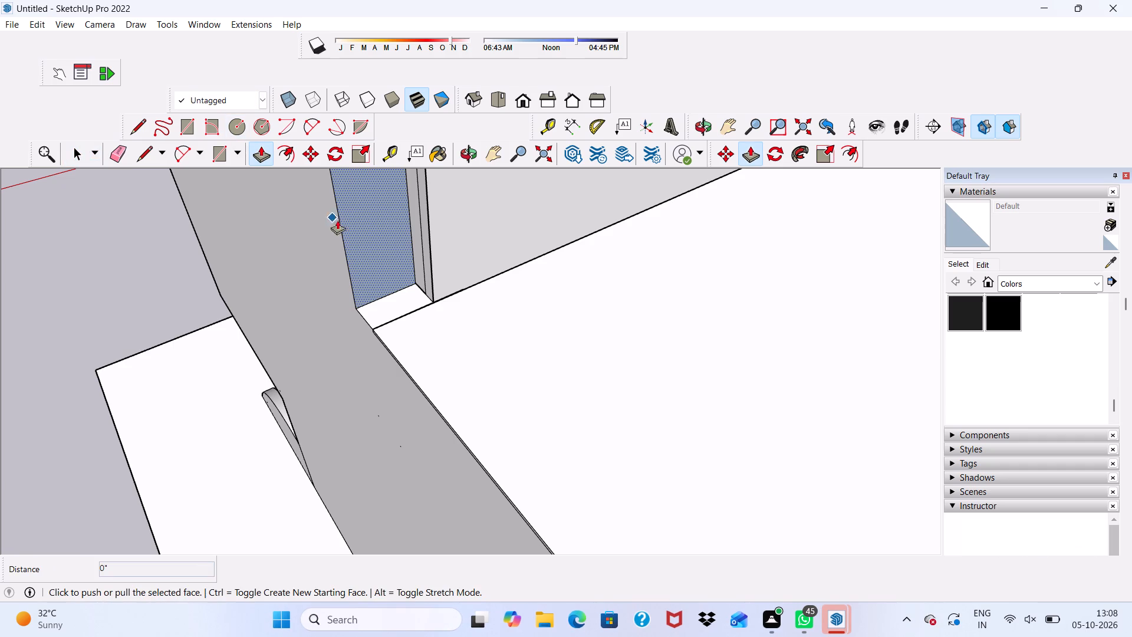
left_click_drag(388, 245, 350, 195)
Examine the notch left between the side wall's pushed-back end and the door wall.
scroll(330, 215, "down", 13)
middle_click_drag(437, 306, 645, 363)
scroll(548, 307, "up", 3)
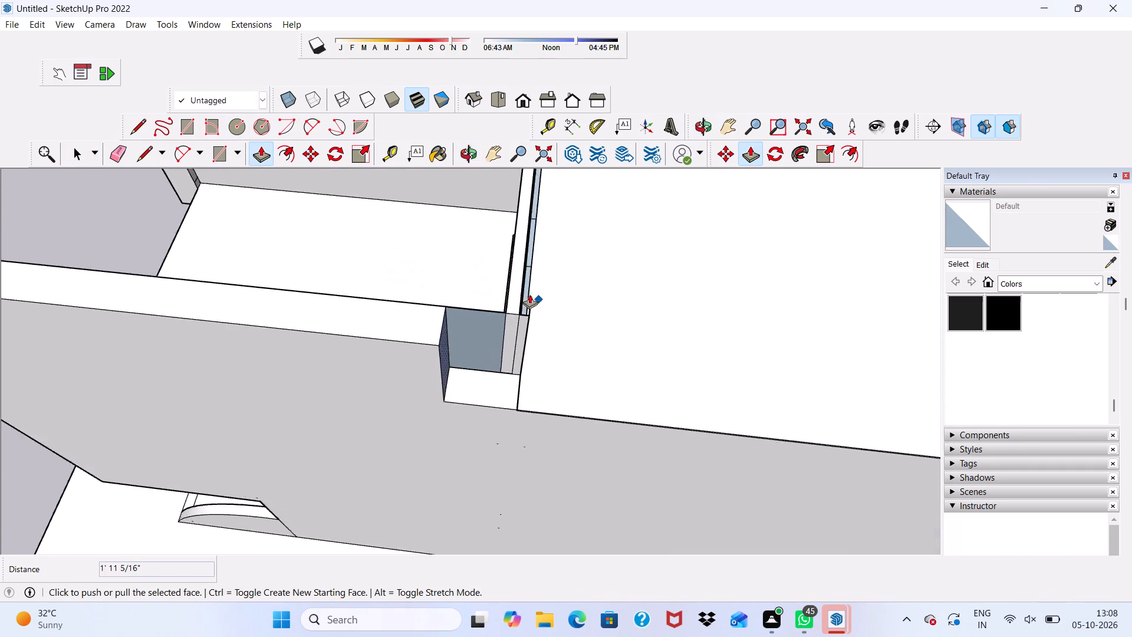
scroll(529, 294, "up", 12)
middle_click_drag(519, 325, 744, 375)
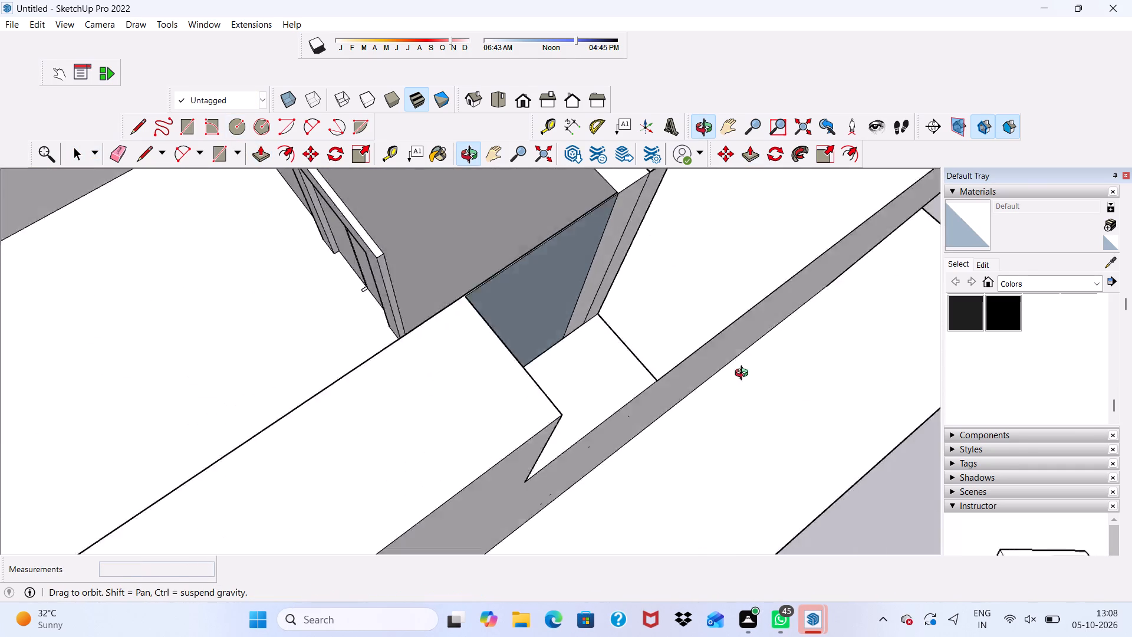
middle_click_drag(744, 375, 787, 374)
scroll(495, 287, "up", 13)
middle_click_drag(522, 271, 651, 268)
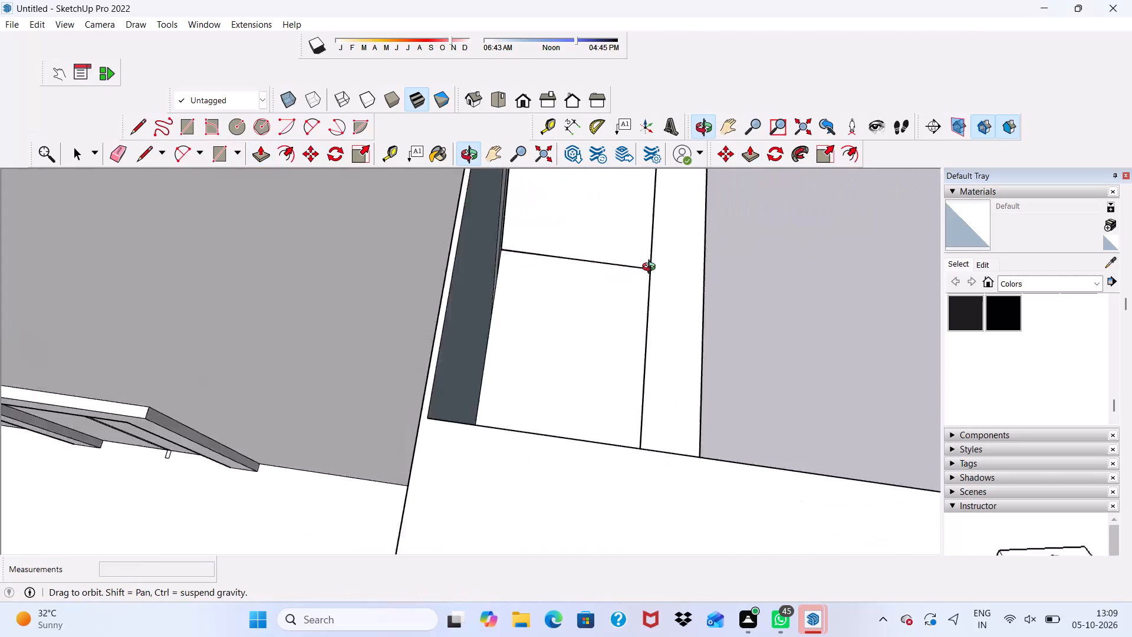
middle_click_drag(651, 268, 866, 229)
middle_click_drag(358, 324, 404, 497)
scroll(218, 311, "up", 2)
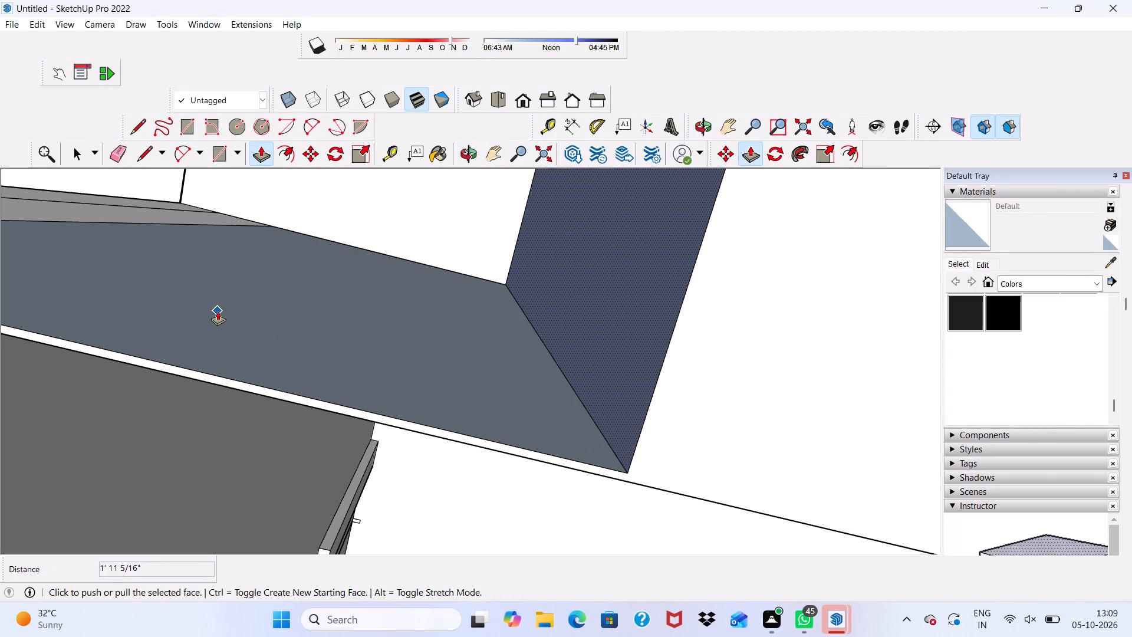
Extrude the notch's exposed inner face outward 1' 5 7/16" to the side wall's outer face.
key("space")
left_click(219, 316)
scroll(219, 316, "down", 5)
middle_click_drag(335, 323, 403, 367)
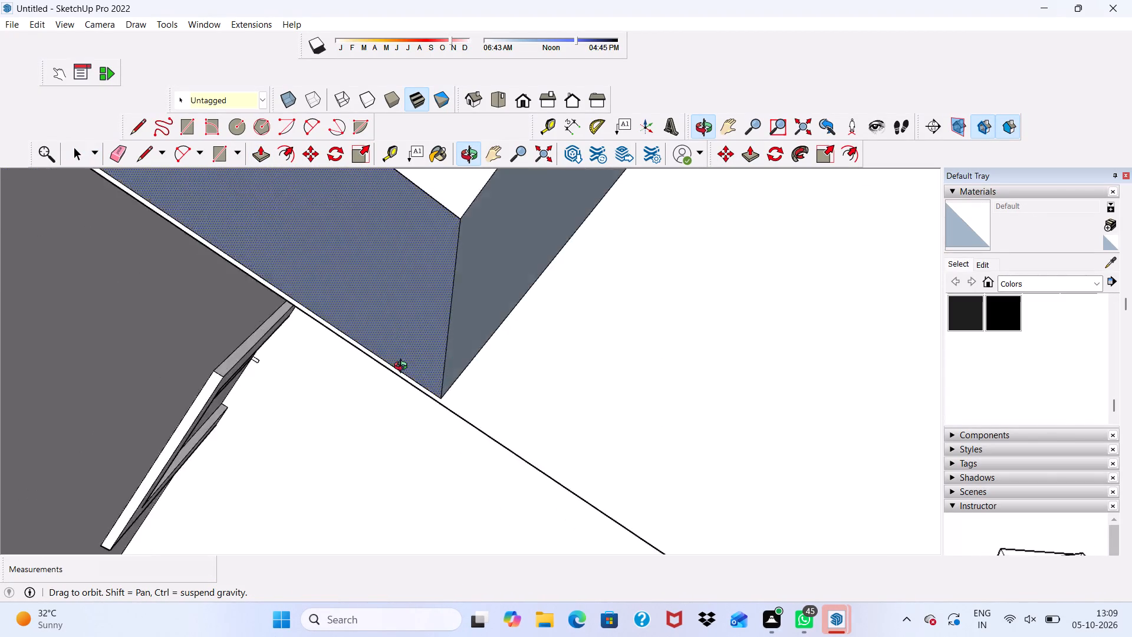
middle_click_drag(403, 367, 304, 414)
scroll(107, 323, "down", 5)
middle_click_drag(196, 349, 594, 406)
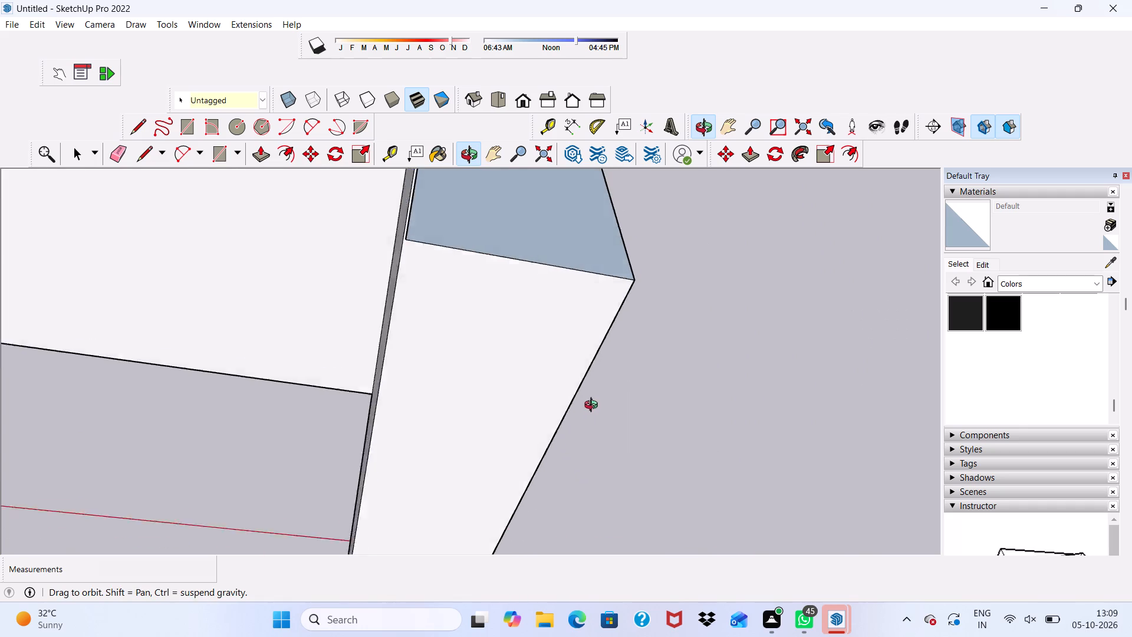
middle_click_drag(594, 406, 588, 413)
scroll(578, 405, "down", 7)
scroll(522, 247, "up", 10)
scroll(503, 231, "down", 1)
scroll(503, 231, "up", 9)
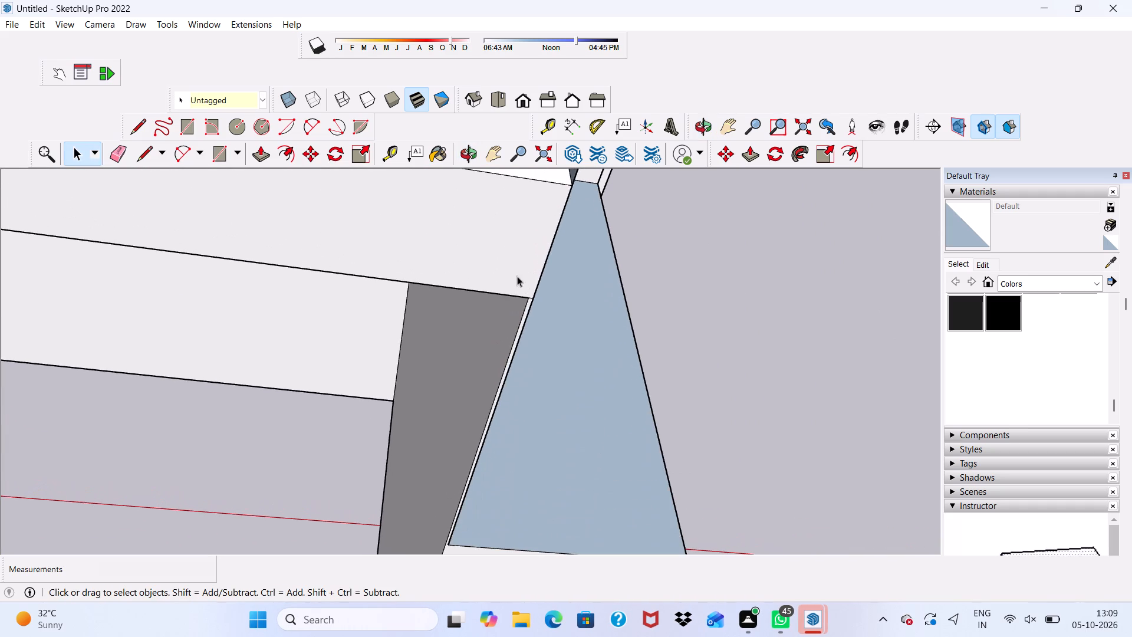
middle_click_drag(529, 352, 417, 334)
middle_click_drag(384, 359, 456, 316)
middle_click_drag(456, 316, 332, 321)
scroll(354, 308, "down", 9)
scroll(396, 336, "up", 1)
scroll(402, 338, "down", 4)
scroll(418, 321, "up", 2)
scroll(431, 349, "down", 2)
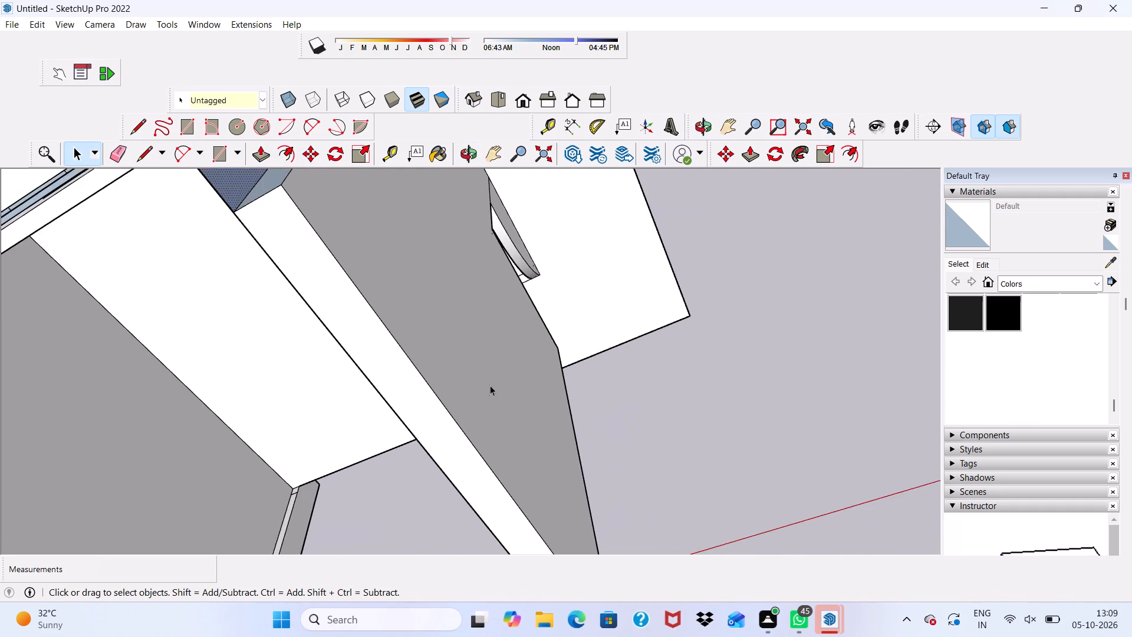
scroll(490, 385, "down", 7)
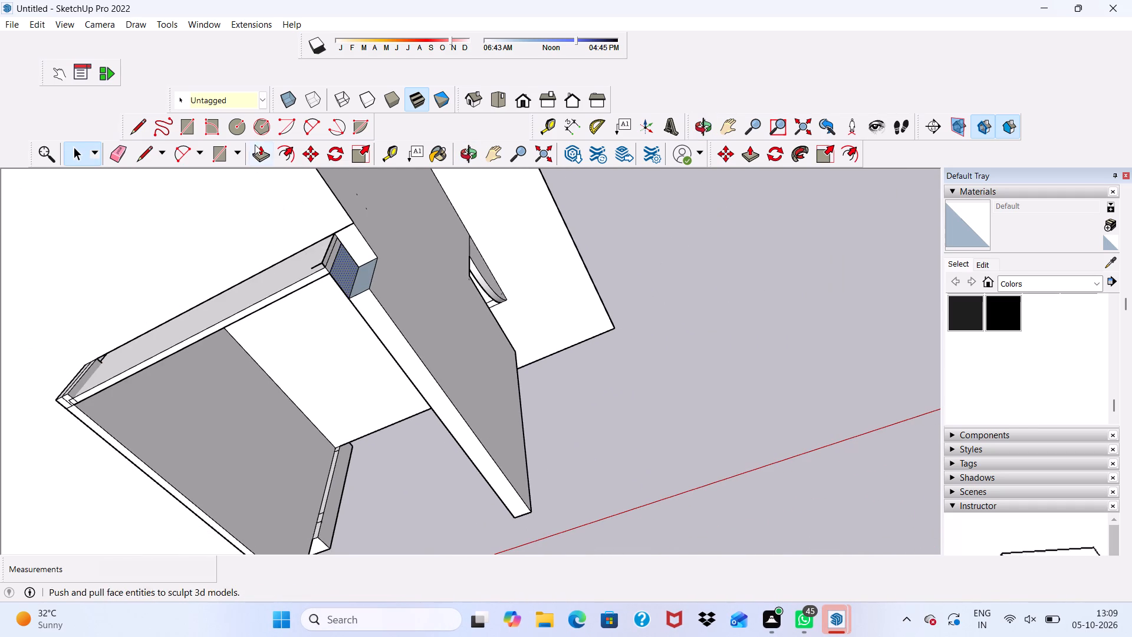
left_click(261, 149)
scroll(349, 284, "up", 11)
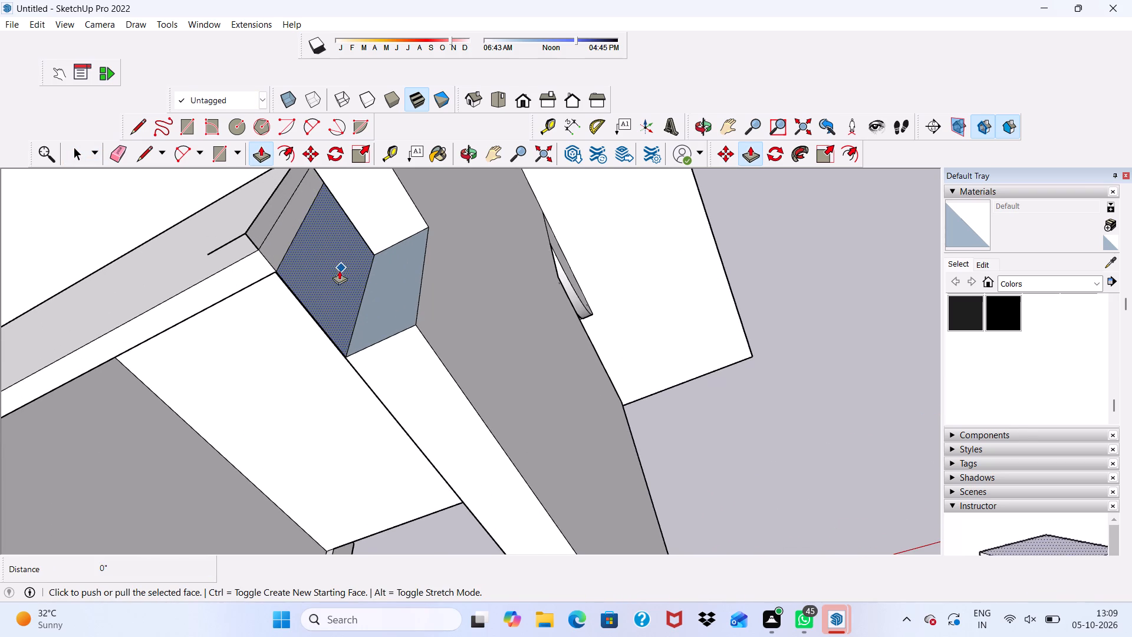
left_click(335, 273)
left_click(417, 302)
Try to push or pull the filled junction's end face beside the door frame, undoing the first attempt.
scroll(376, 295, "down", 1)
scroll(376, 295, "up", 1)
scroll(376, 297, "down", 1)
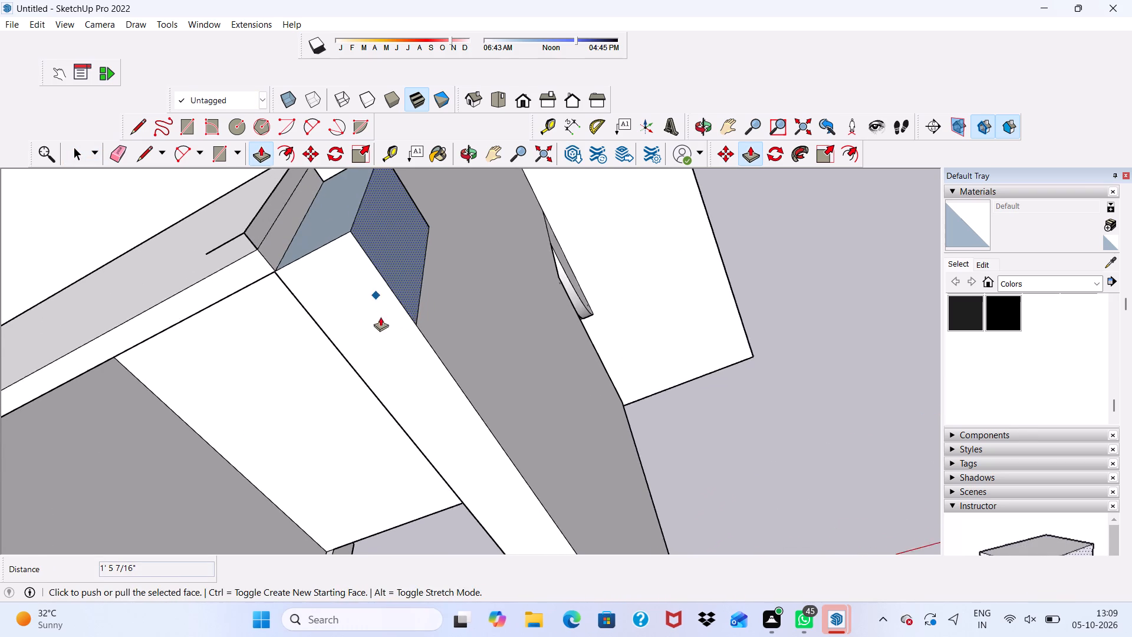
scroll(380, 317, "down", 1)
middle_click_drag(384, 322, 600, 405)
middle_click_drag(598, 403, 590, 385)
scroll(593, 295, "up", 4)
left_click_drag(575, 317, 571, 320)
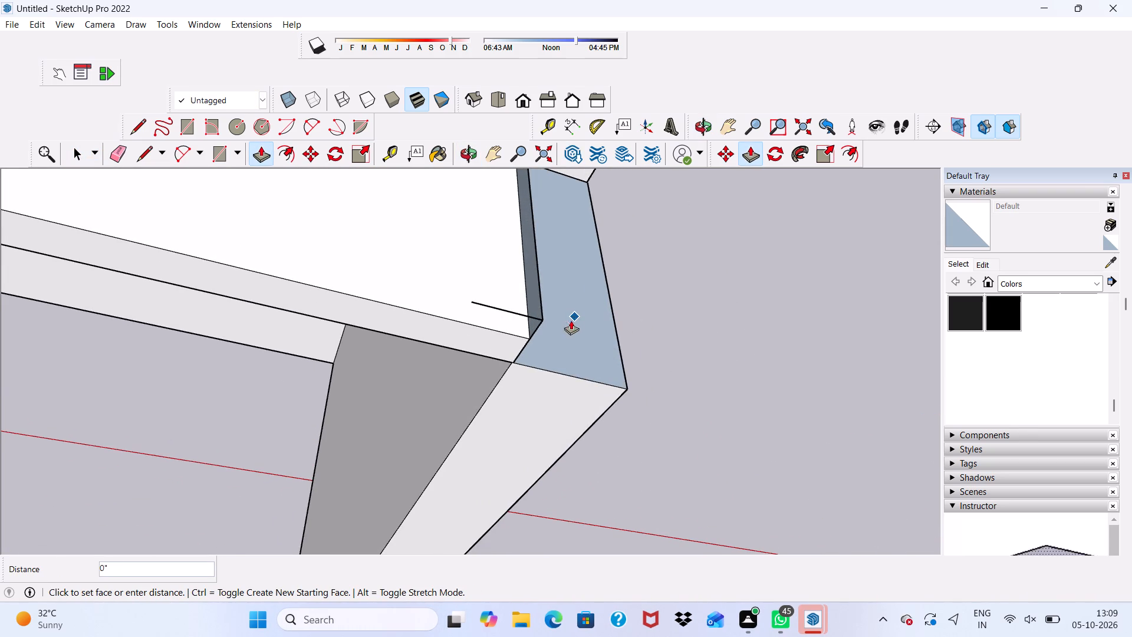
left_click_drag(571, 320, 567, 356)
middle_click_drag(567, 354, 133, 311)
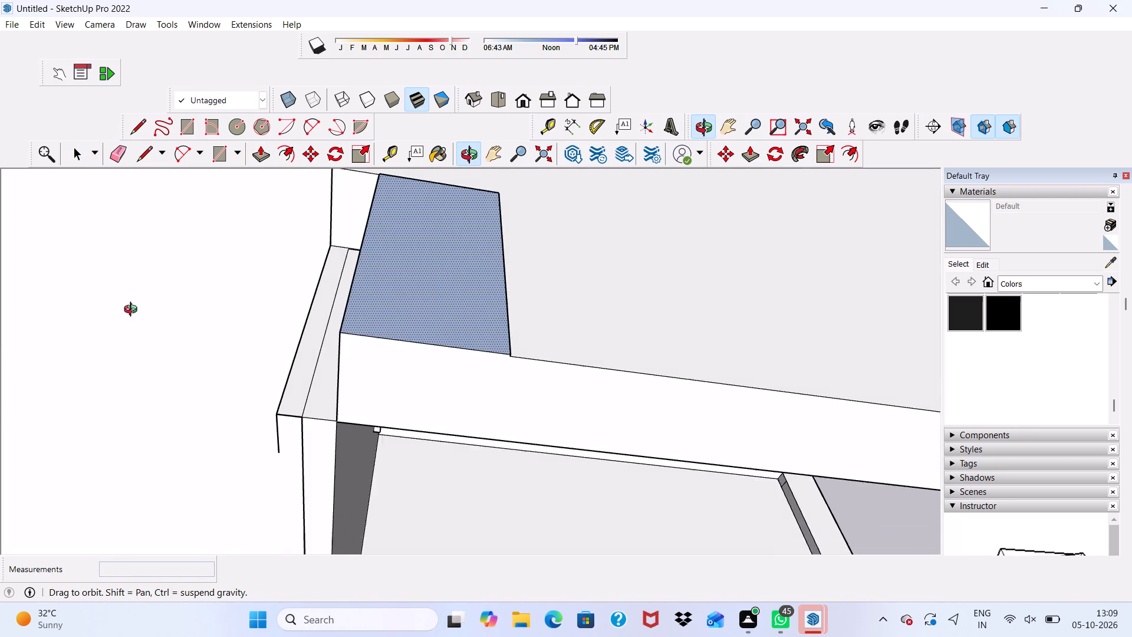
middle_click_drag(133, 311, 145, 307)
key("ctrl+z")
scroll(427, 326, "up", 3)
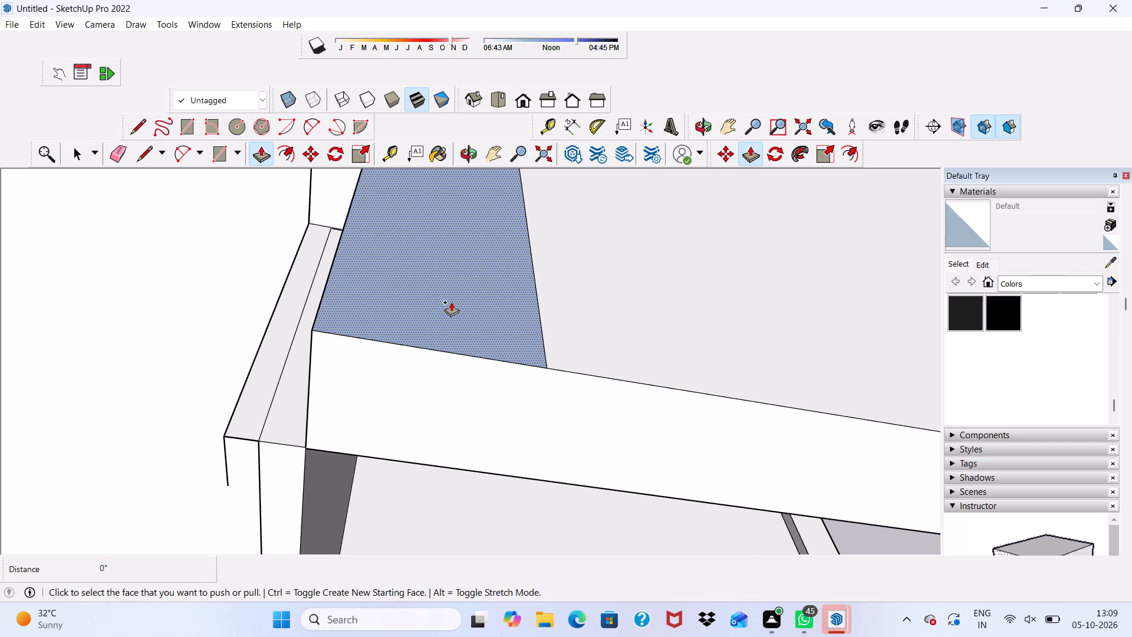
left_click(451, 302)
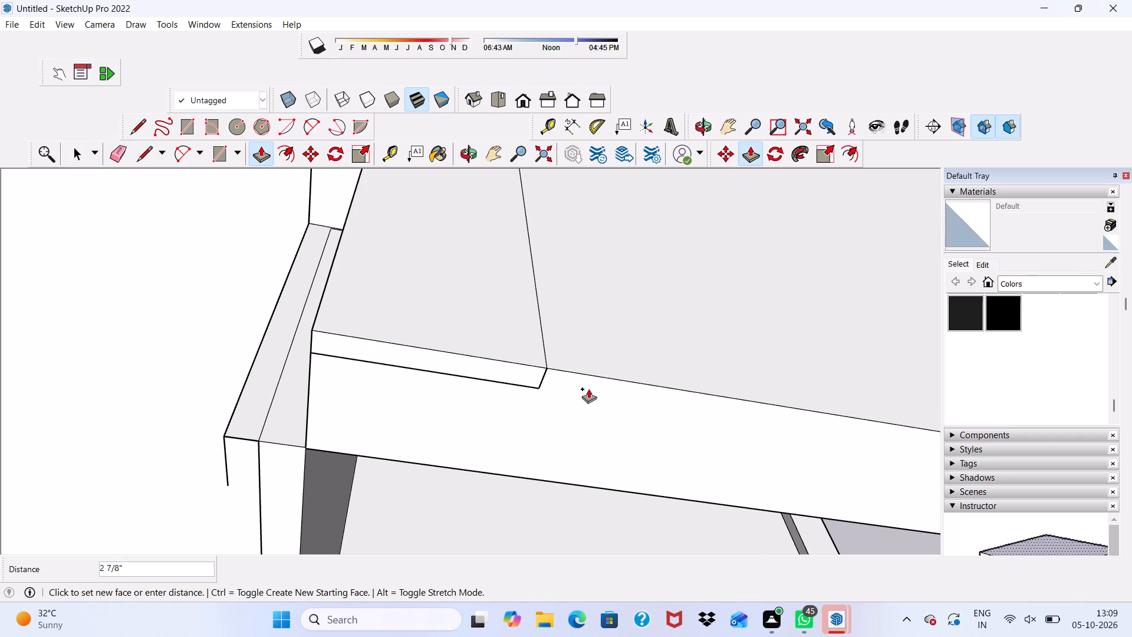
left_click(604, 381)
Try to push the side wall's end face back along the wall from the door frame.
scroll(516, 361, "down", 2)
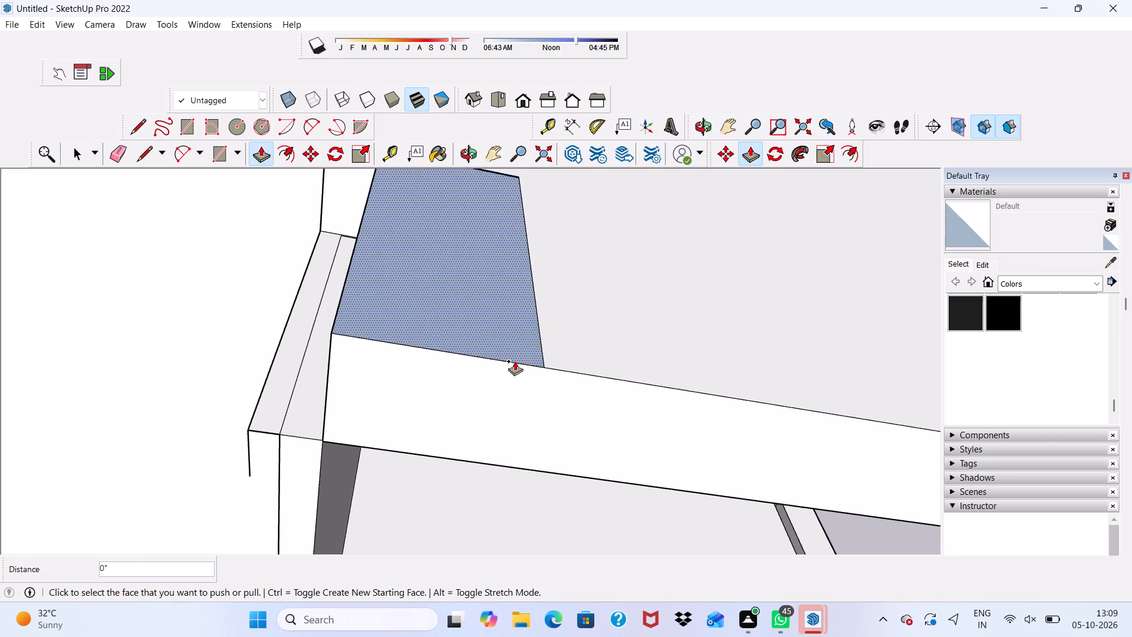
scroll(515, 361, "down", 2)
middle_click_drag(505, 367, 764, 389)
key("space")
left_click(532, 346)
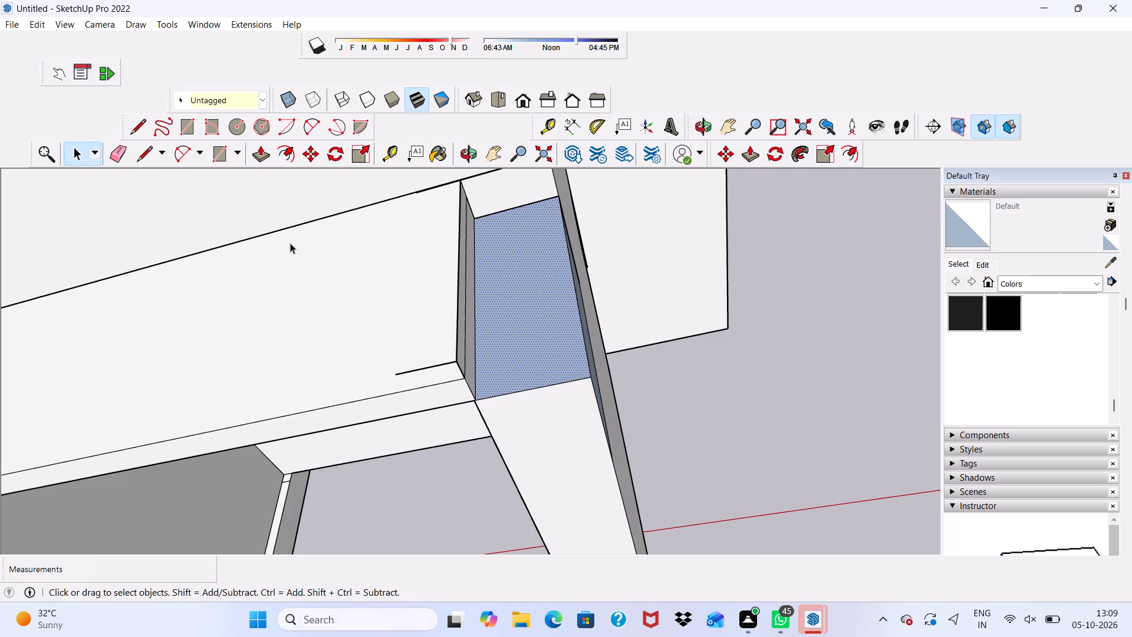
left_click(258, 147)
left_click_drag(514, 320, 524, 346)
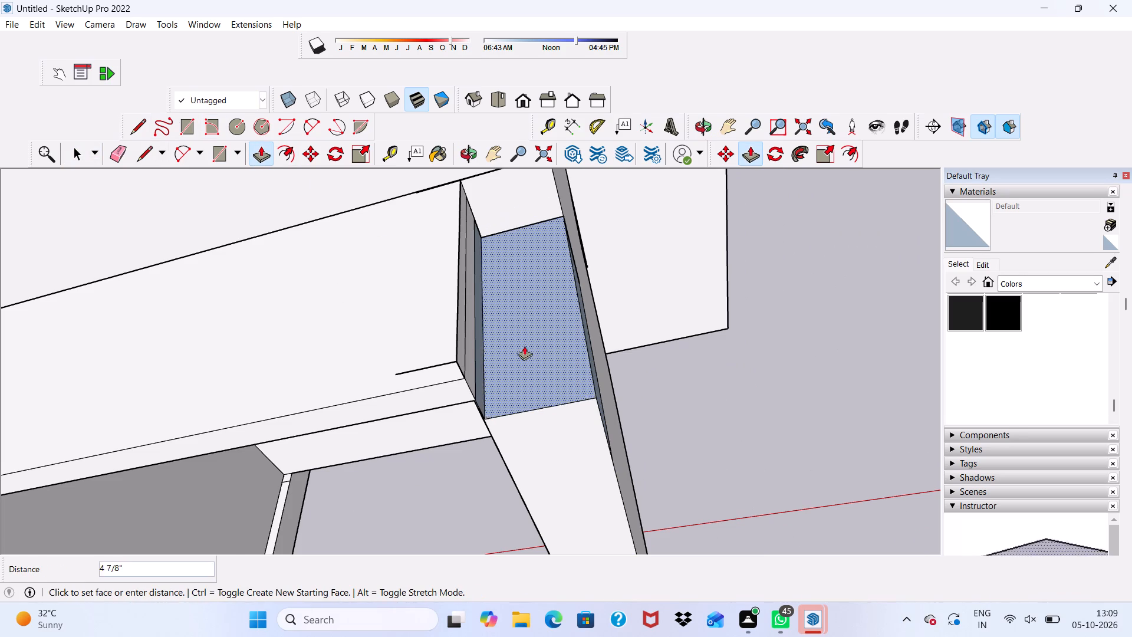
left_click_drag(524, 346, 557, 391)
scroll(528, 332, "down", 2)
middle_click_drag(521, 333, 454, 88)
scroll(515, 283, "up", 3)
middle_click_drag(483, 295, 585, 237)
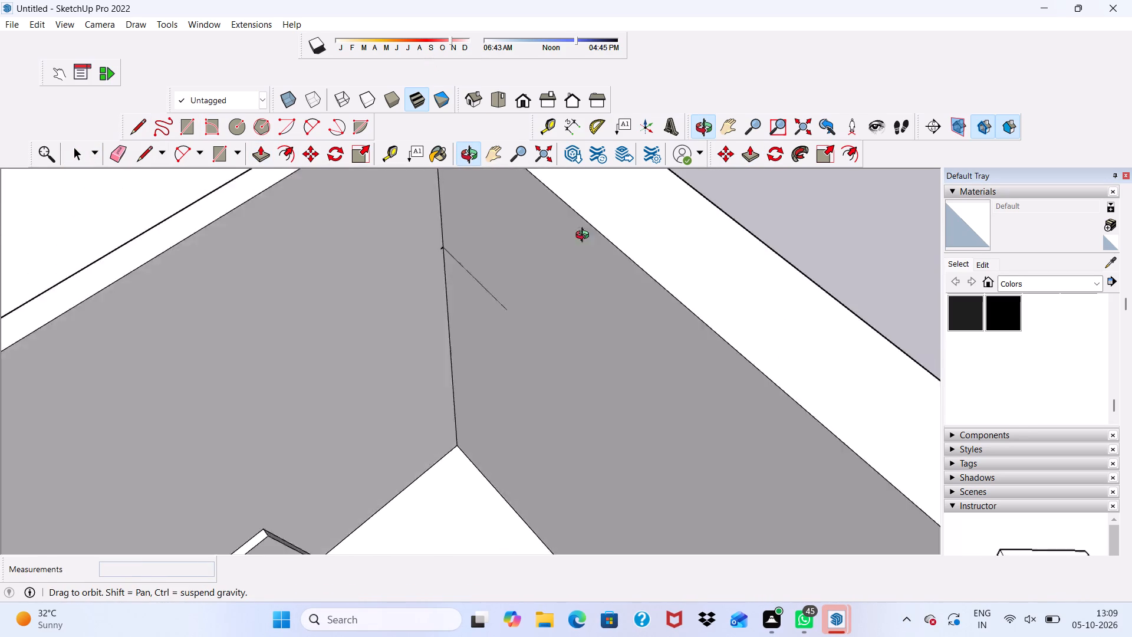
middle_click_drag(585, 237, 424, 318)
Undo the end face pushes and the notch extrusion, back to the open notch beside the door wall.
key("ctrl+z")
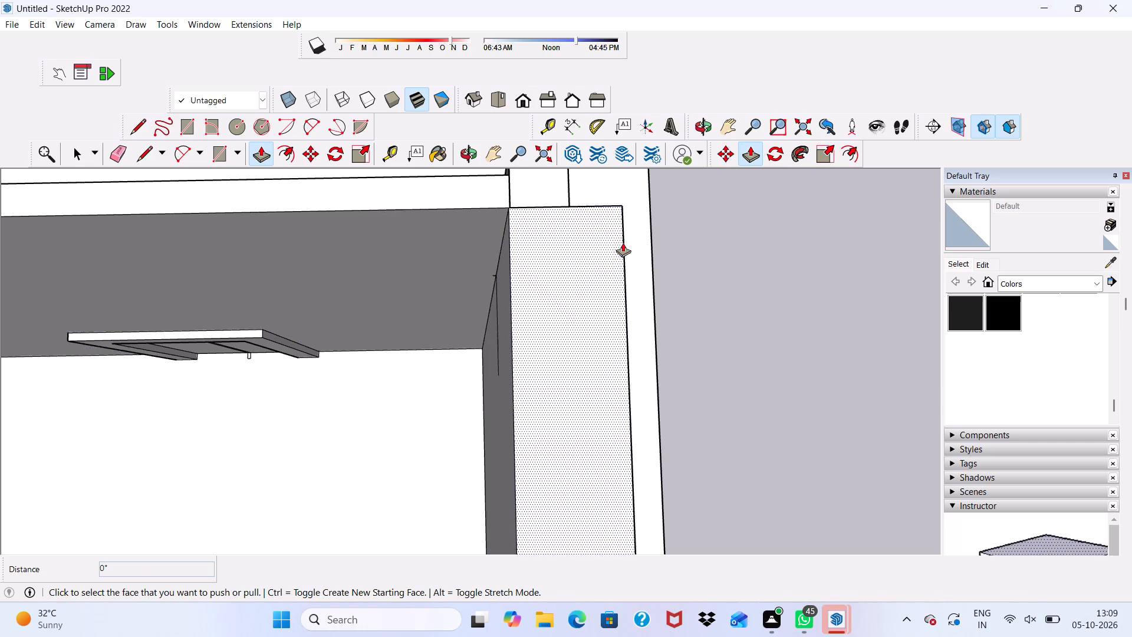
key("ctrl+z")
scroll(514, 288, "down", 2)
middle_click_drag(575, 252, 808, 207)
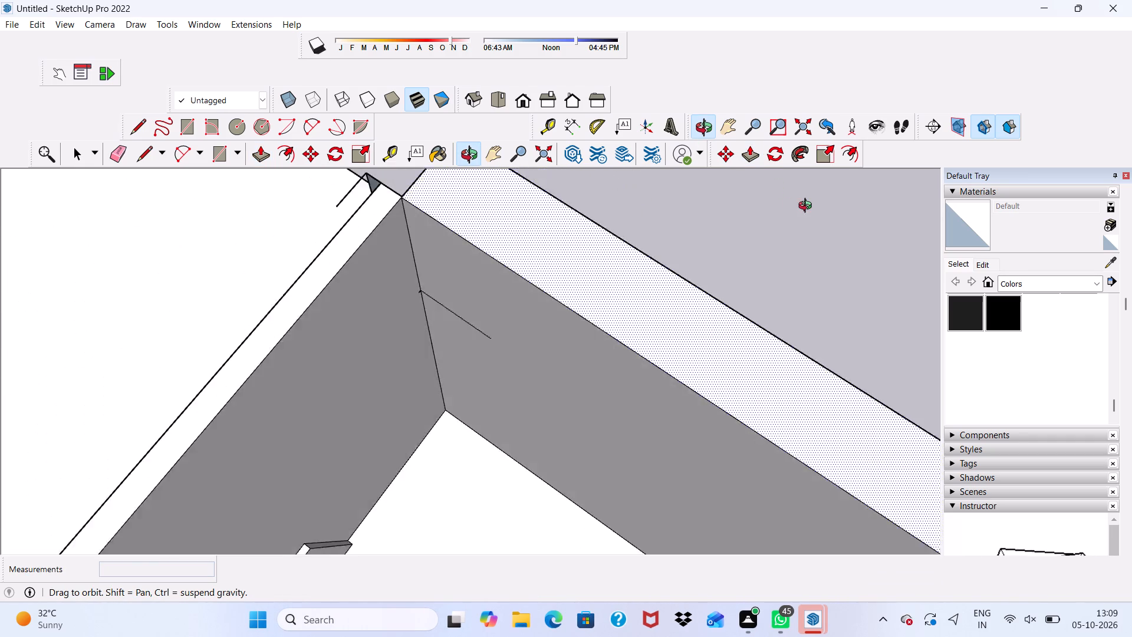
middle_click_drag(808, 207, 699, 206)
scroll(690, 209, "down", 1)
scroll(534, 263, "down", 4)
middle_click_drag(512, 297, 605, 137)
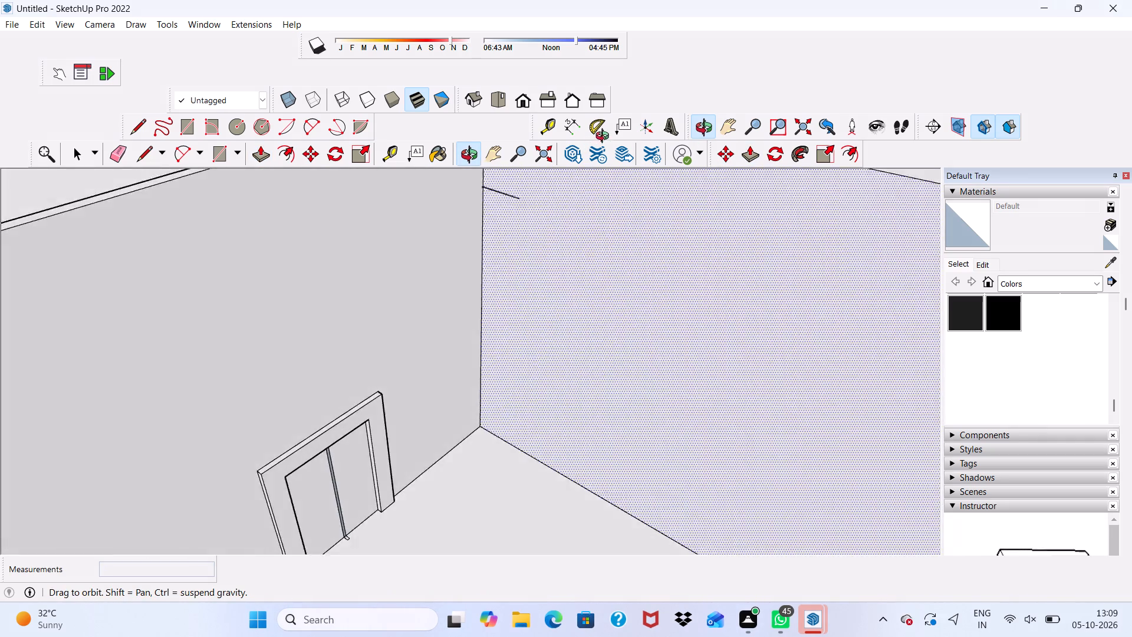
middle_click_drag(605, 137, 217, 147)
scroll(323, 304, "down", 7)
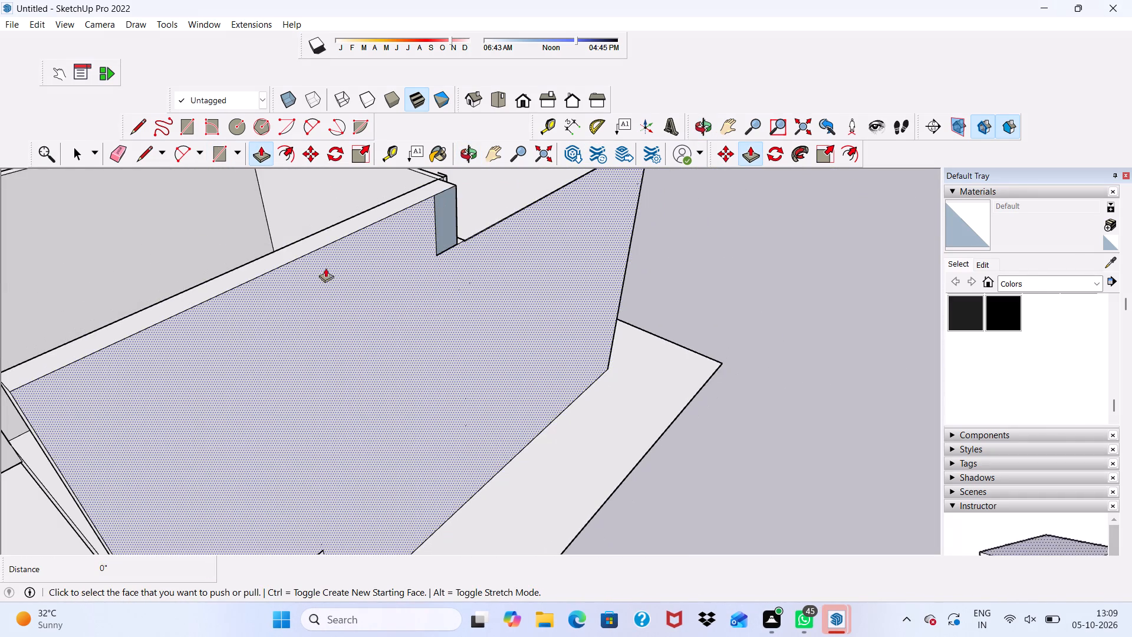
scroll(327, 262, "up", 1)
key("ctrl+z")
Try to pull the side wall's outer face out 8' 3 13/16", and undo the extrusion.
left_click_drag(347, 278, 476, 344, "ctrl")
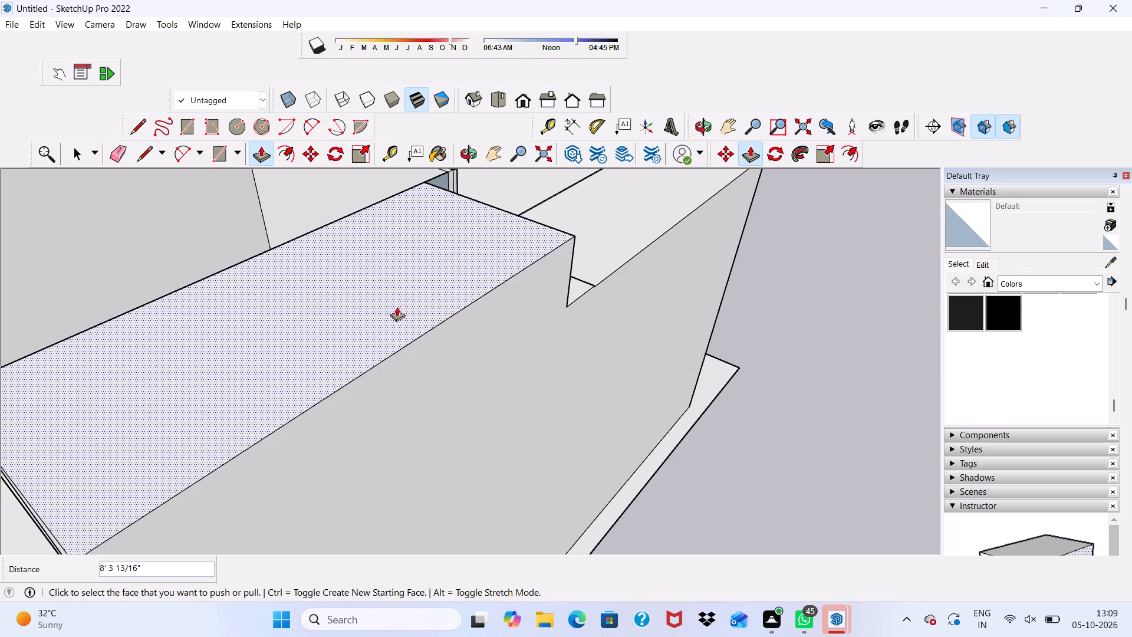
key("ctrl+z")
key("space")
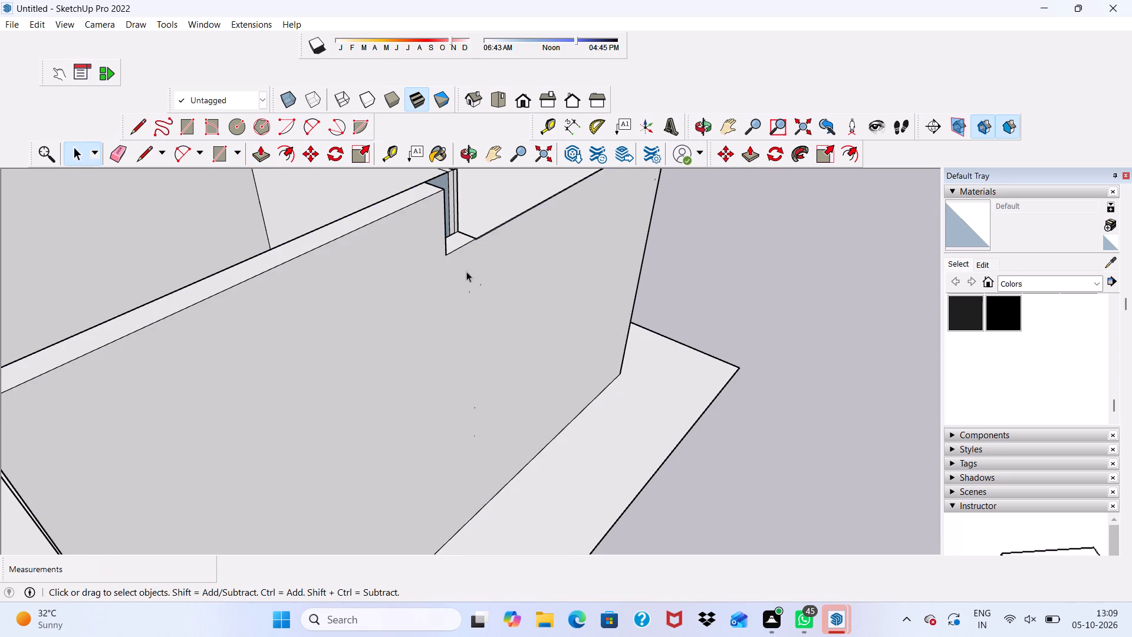
Erase the long upper edge shared by the notch's exposed face and the side wall's top.
middle_click_drag(466, 271, 358, 326)
scroll(466, 271, "down", 1)
scroll(393, 249, "up", 5)
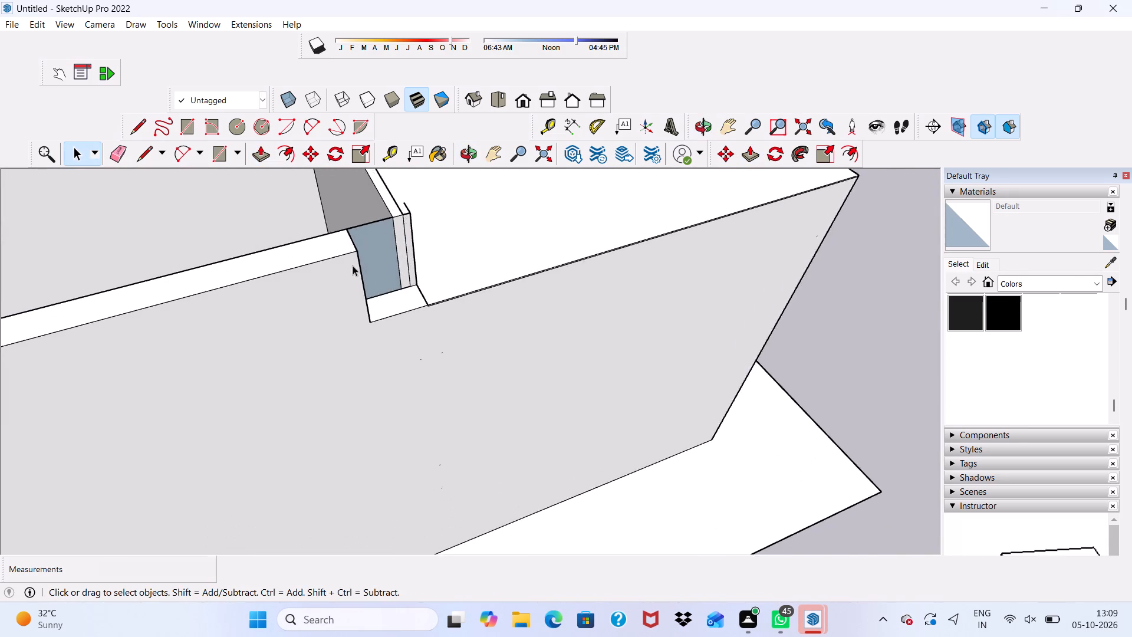
scroll(353, 265, "up", 3)
left_click(393, 241)
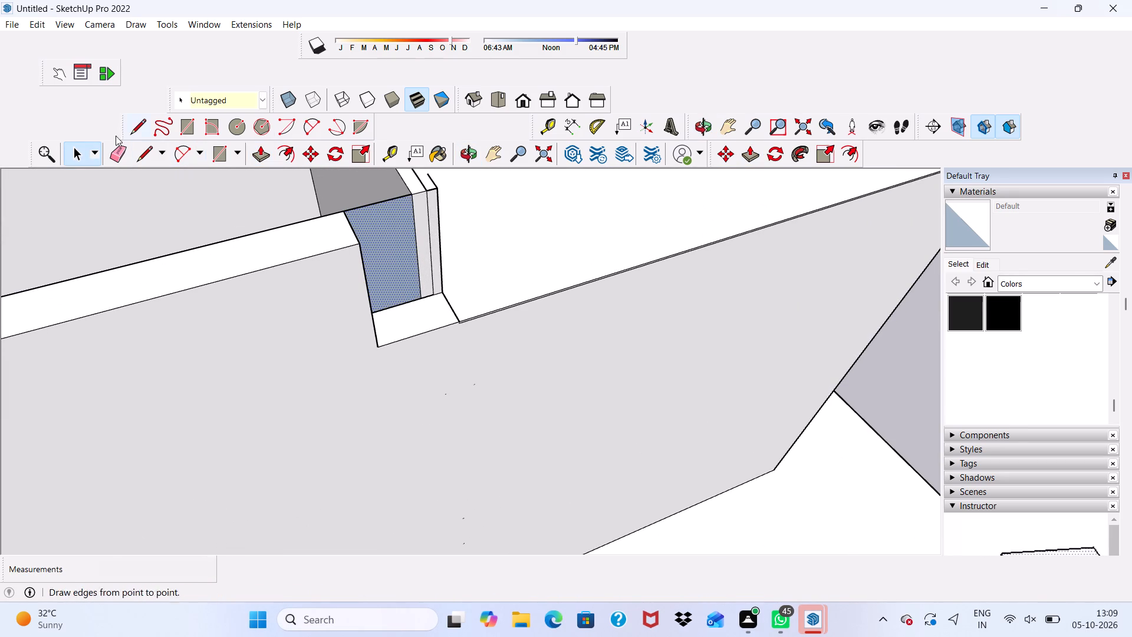
left_click(115, 143)
left_click(360, 208)
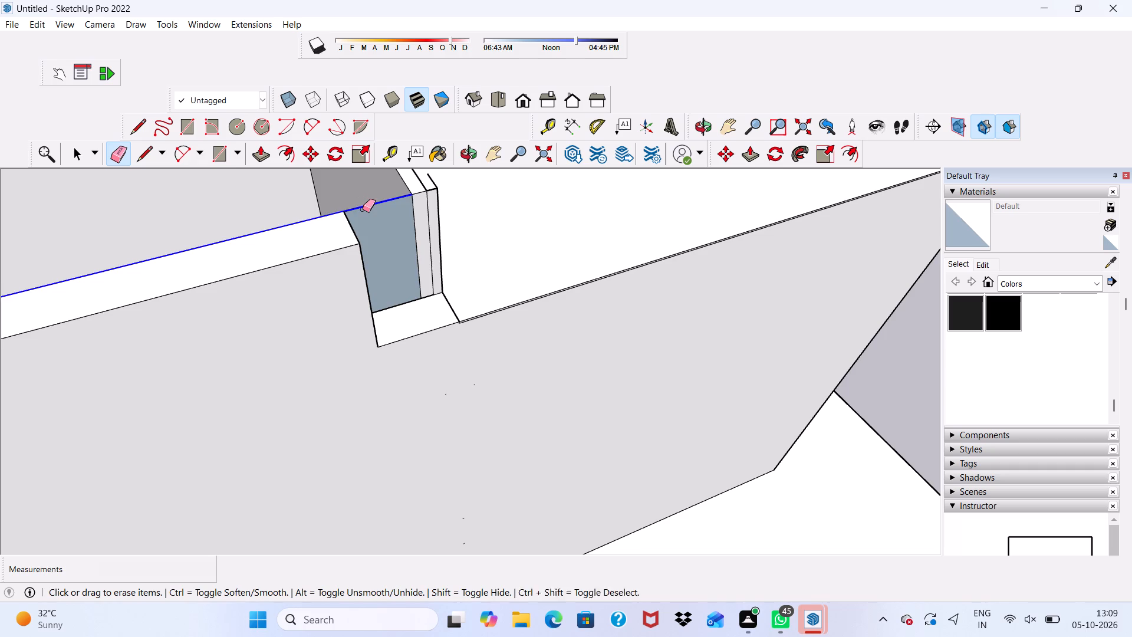
Examine the side wall and its junction with the door wall from several angles and in the front view.
scroll(384, 308, "down", 1)
middle_click_drag(380, 327, 763, 327)
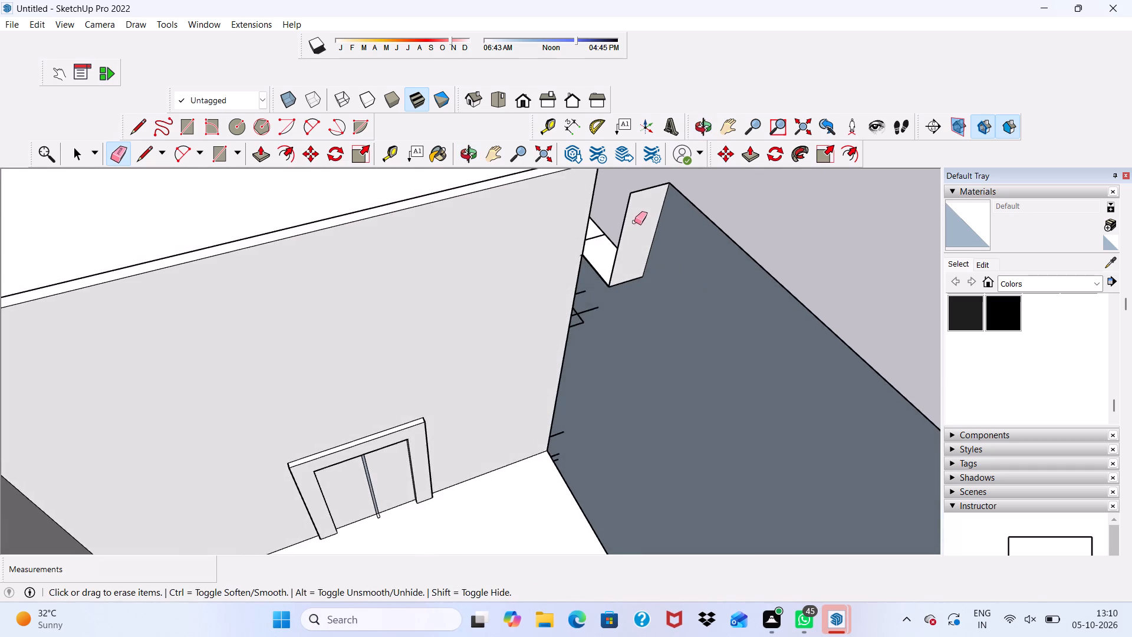
scroll(636, 195, "up", 3)
middle_click_drag(608, 233, 758, 271)
middle_click(758, 271)
scroll(619, 237, "up", 3)
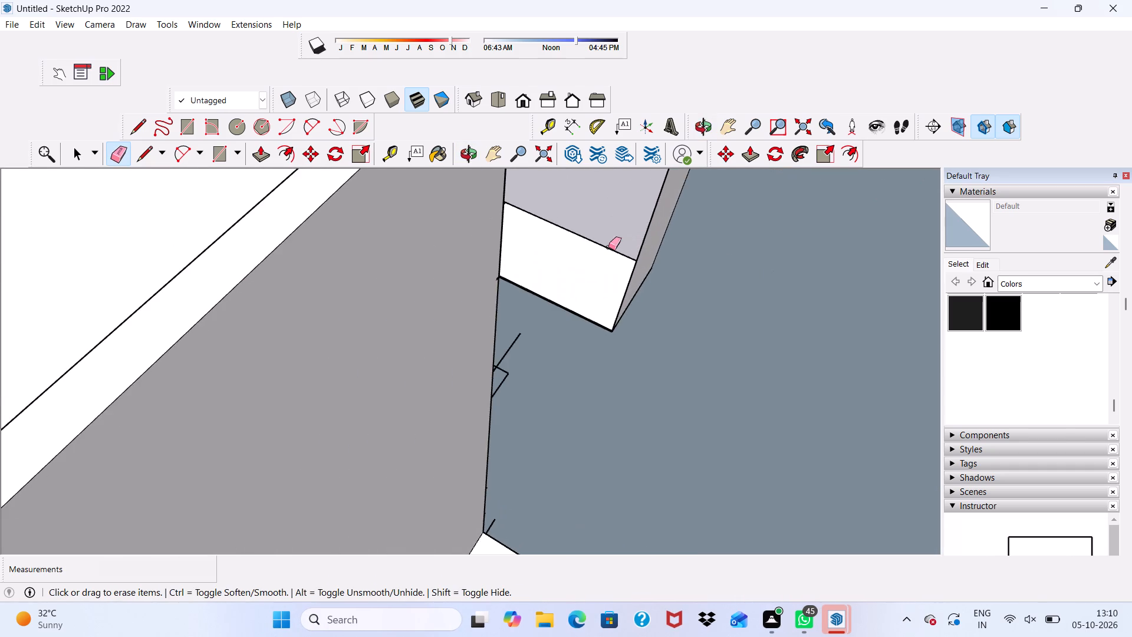
middle_click_drag(609, 247, 67, 451)
scroll(0, 503, "down", 4)
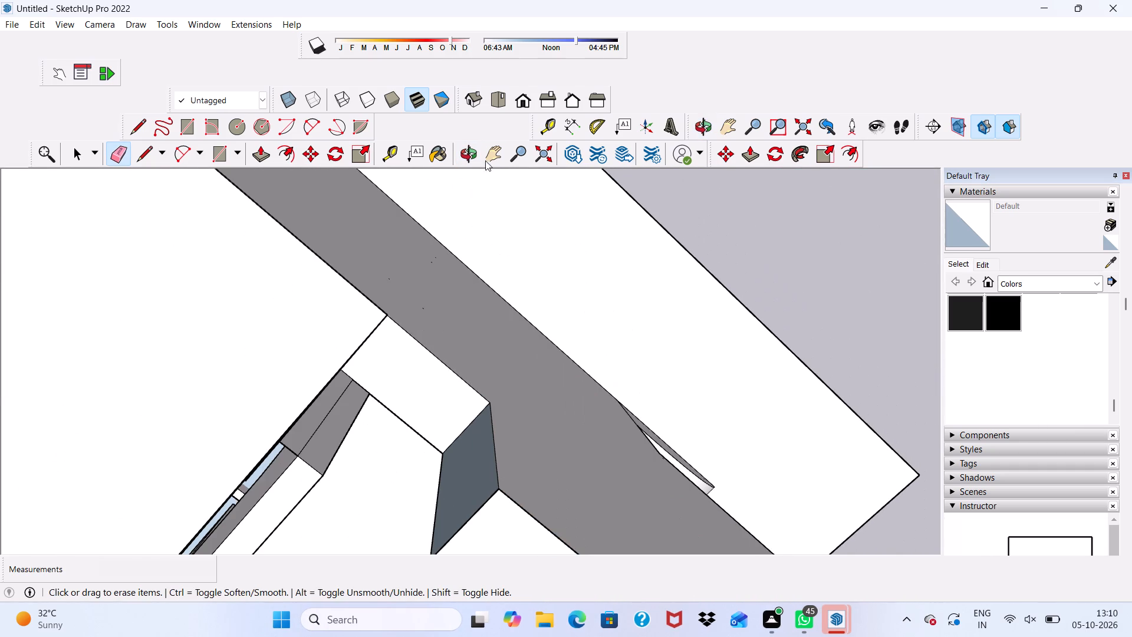
left_click(515, 101)
scroll(392, 287, "down", 3)
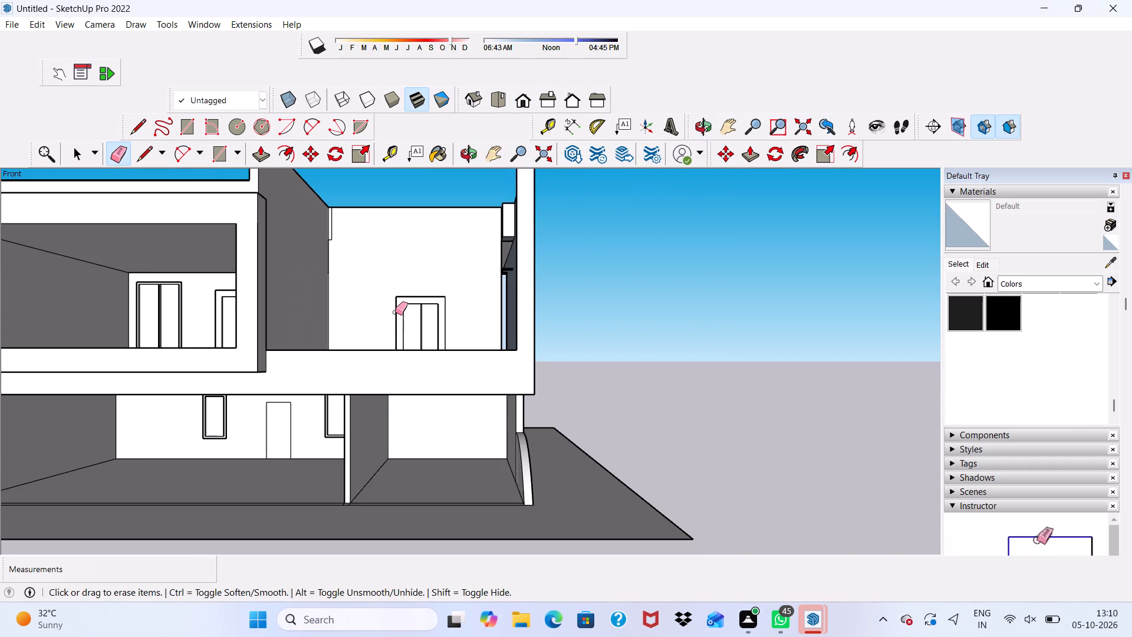
Pull the side wall's open inner face about 1' 6 7/16" inward over the stray edges to give the wall thickness.
scroll(395, 312, "down", 4)
middle_click_drag(390, 311, 524, 349)
scroll(456, 239, "up", 3)
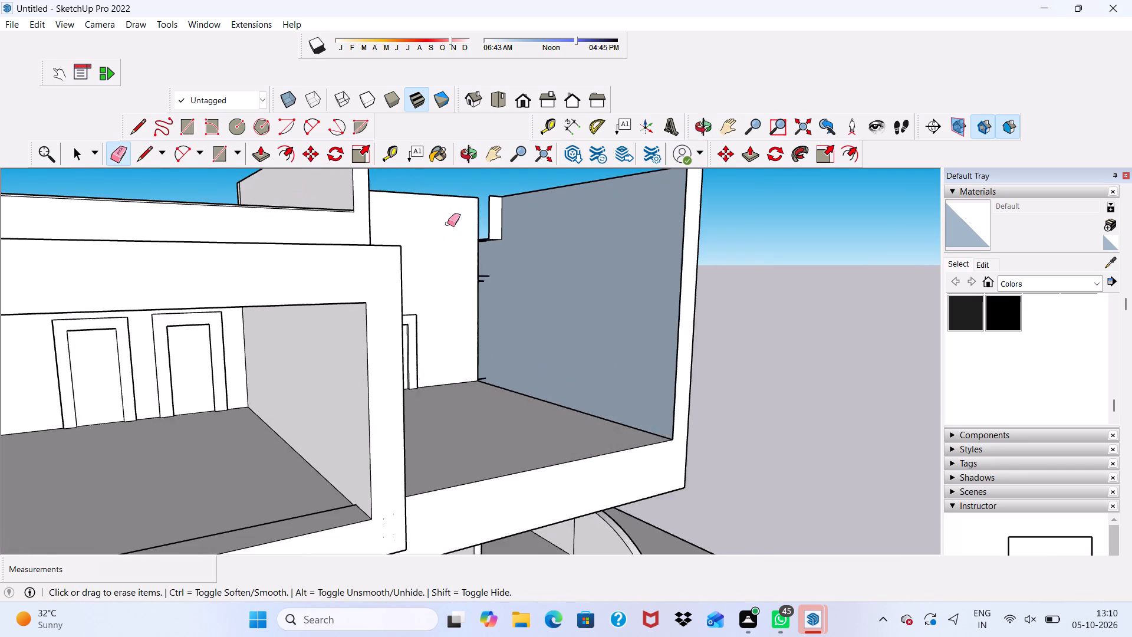
scroll(447, 224, "up", 4)
key("space")
left_click(541, 260)
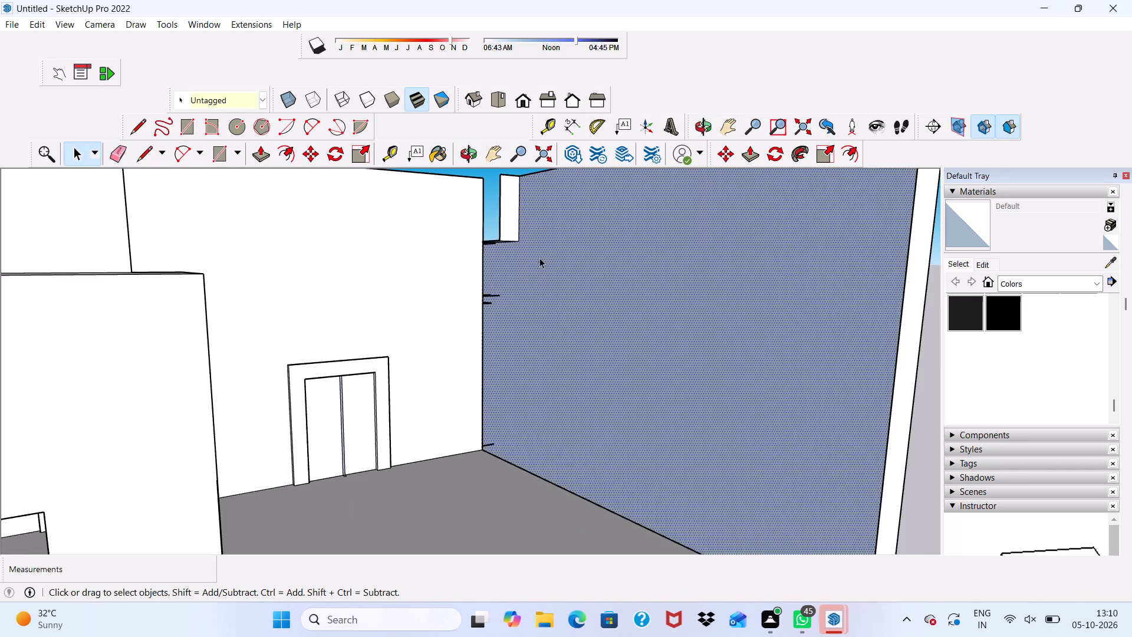
scroll(456, 235, "down", 1)
scroll(452, 237, "up", 1)
scroll(452, 237, "down", 2)
scroll(541, 183, "down", 2)
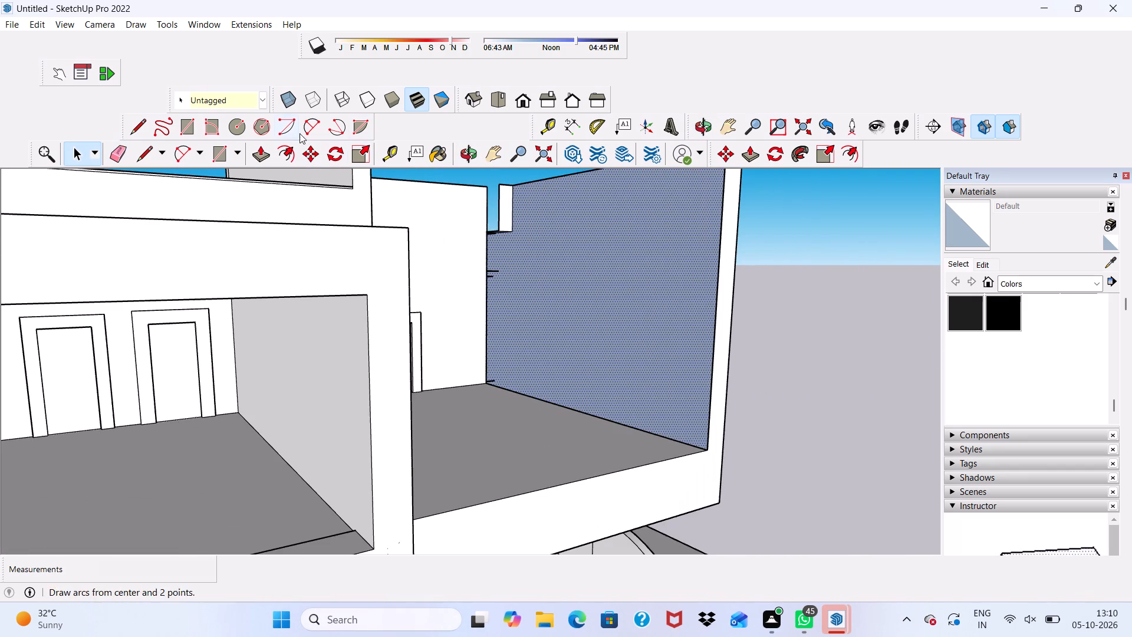
left_click(256, 149)
left_click(565, 247)
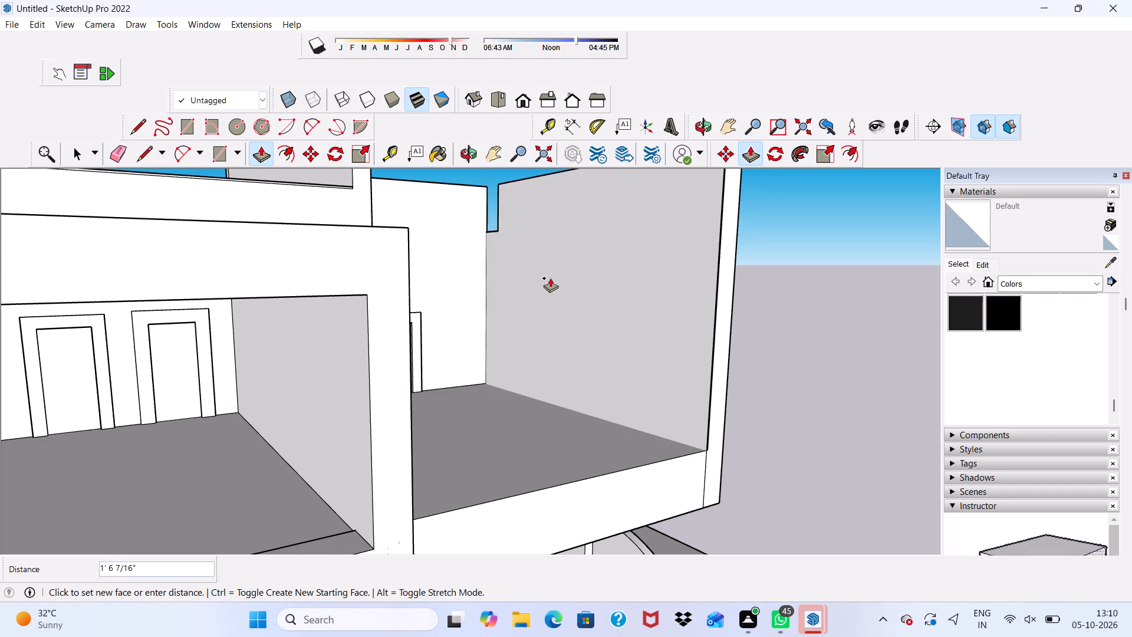
left_click(550, 278)
Push the notch's end face back about 1' 7/16", away from the door wall.
scroll(538, 277, "down", 5)
middle_click_drag(573, 309, 522, 548)
scroll(525, 176, "up", 3)
scroll(526, 172, "down", 1)
scroll(525, 171, "up", 1)
middle_click_drag(625, 227, 424, 313)
scroll(625, 227, "down", 1)
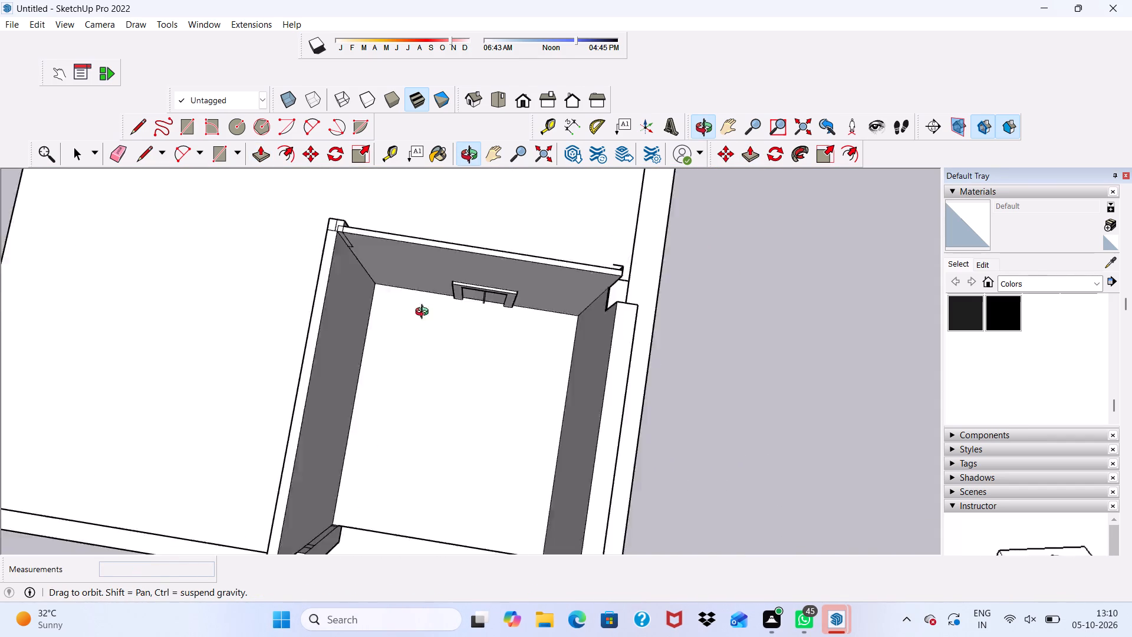
middle_click_drag(424, 313, 37, 250)
scroll(361, 455, "up", 5)
key("space")
middle_click_drag(569, 440, 477, 403)
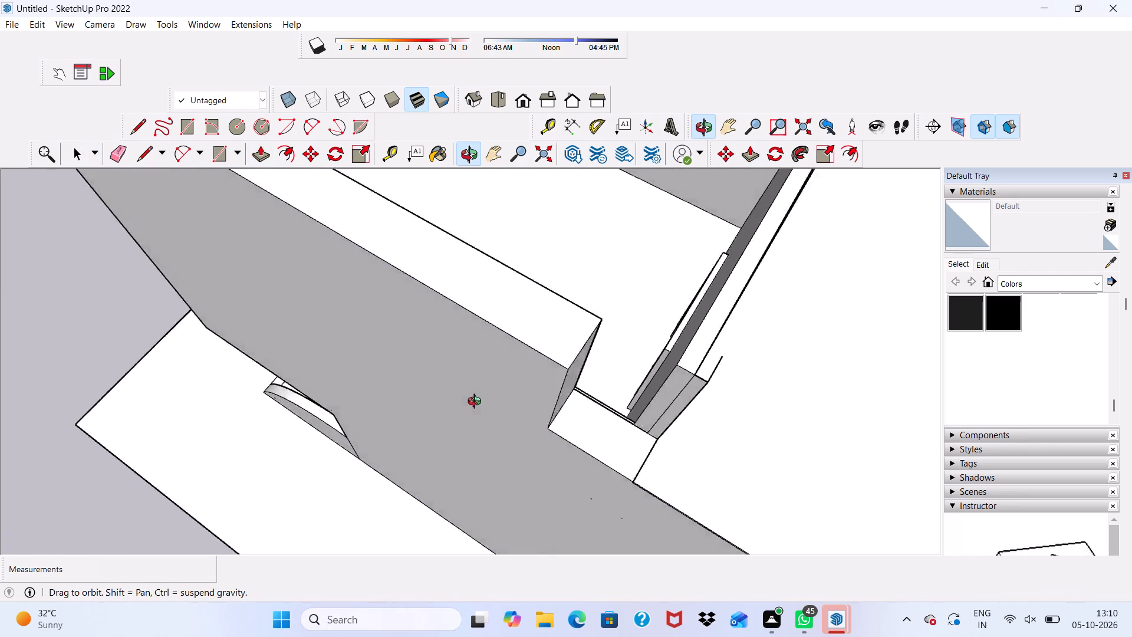
middle_click_drag(477, 403, 420, 389)
scroll(435, 382, "up", 5)
left_click(486, 340)
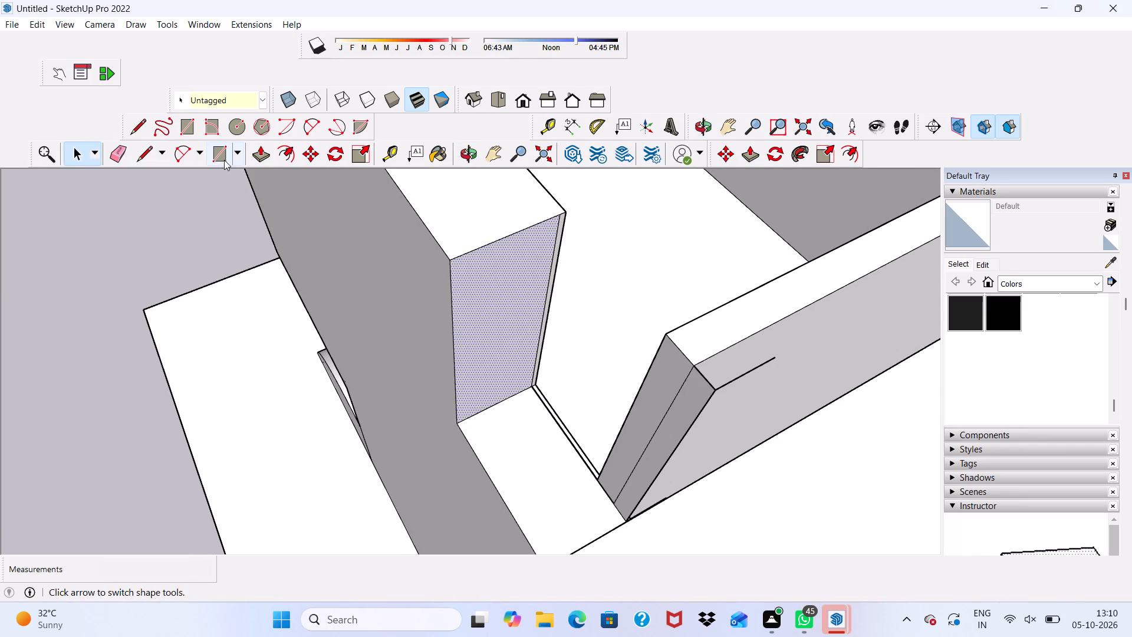
left_click(265, 150)
left_click_drag(478, 330, 455, 269)
scroll(580, 326, "up", 5)
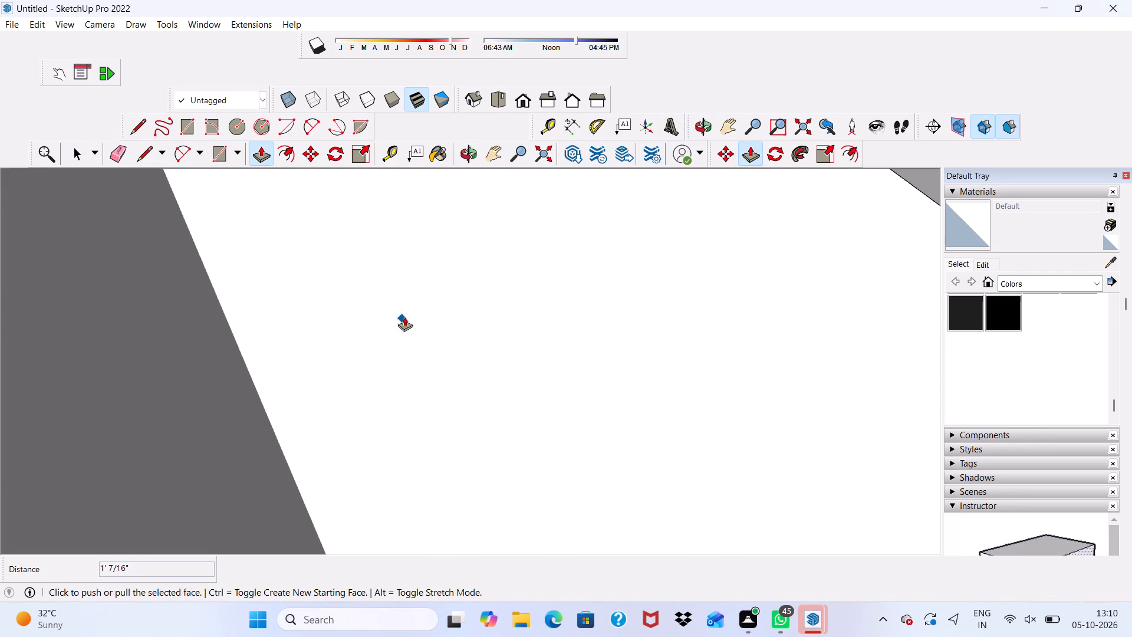
scroll(405, 317, "down", 9)
scroll(374, 328, "up", 3)
left_click(396, 295)
key("space")
Push the narrow inner strip beside the notch back, and return it 2' 3 11/16" flush with the notch's end face.
left_click(391, 298)
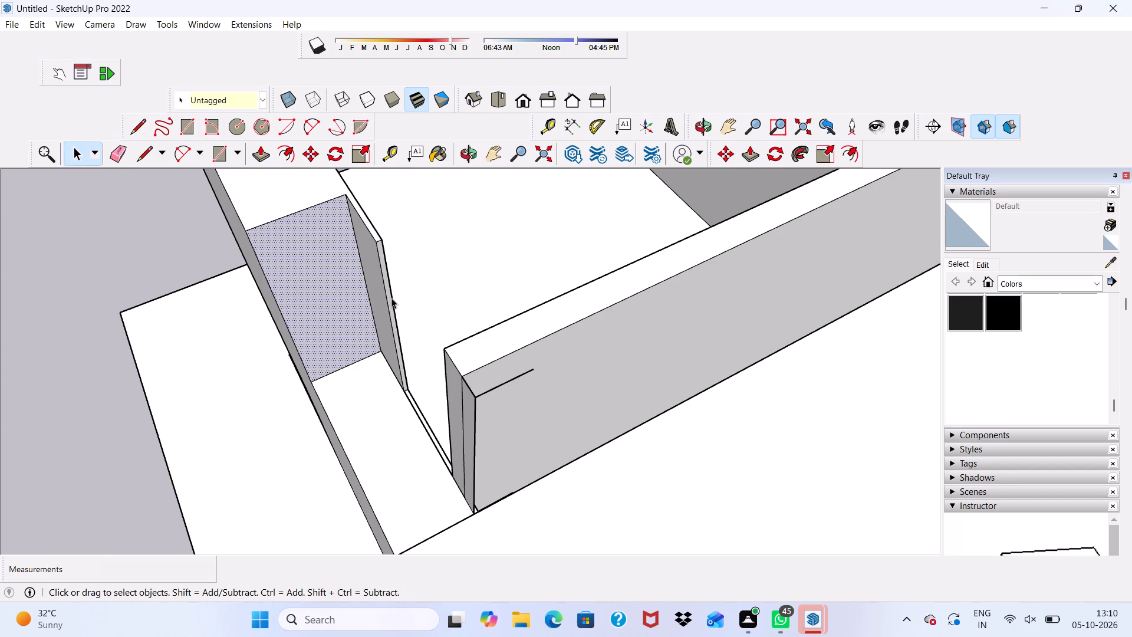
scroll(350, 276, "up", 9)
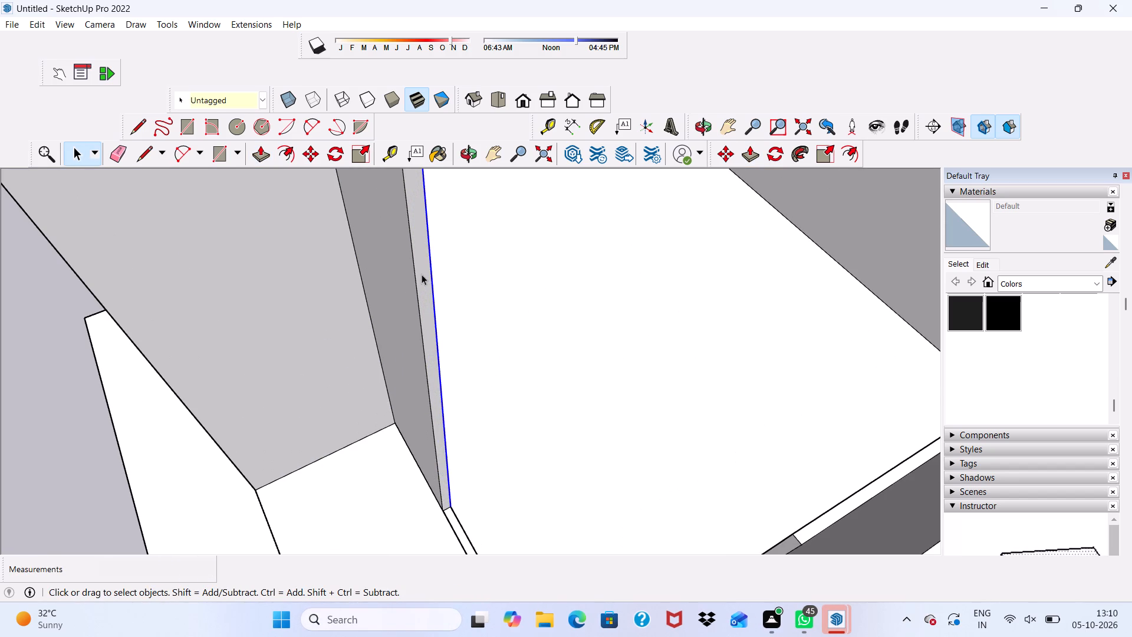
left_click(422, 274)
left_click(258, 148)
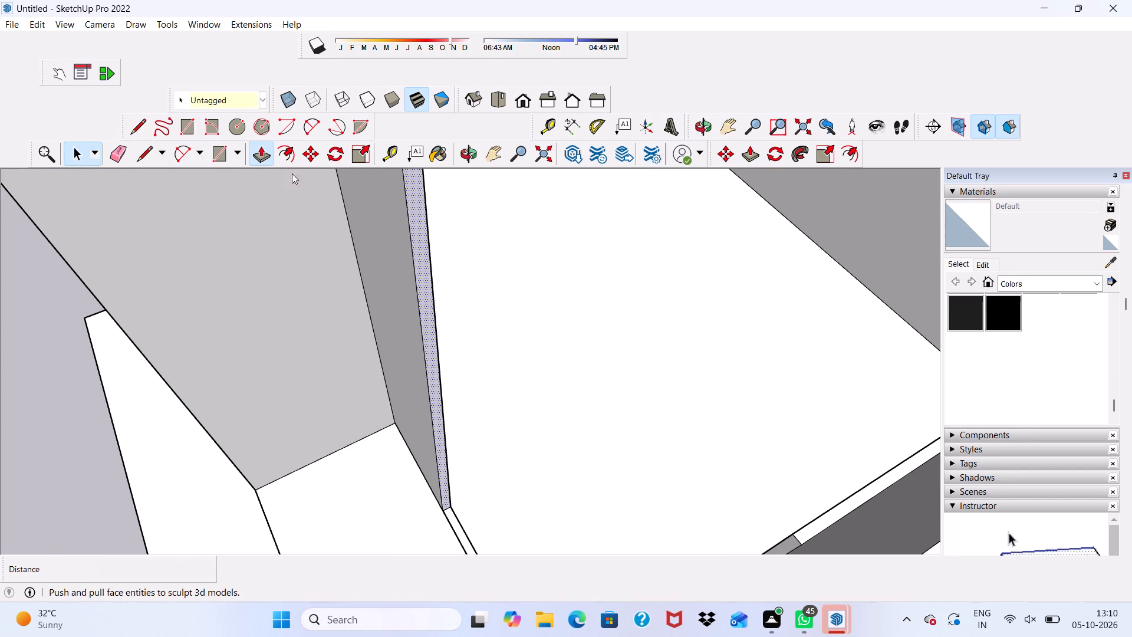
left_click_drag(420, 253, 363, 174)
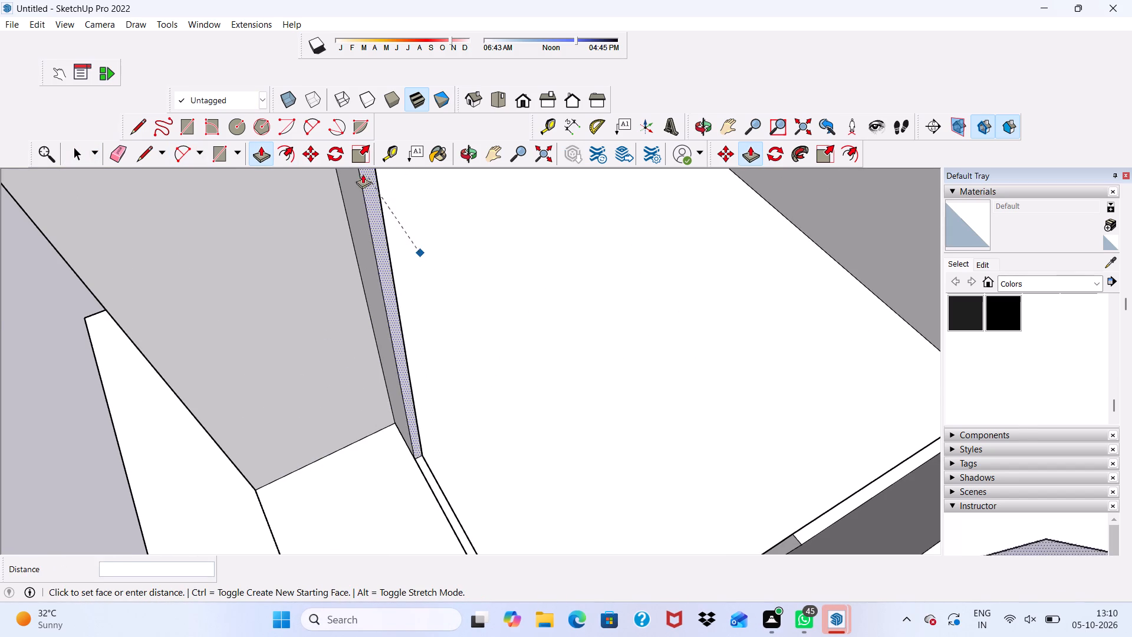
left_click_drag(363, 174, 335, 256)
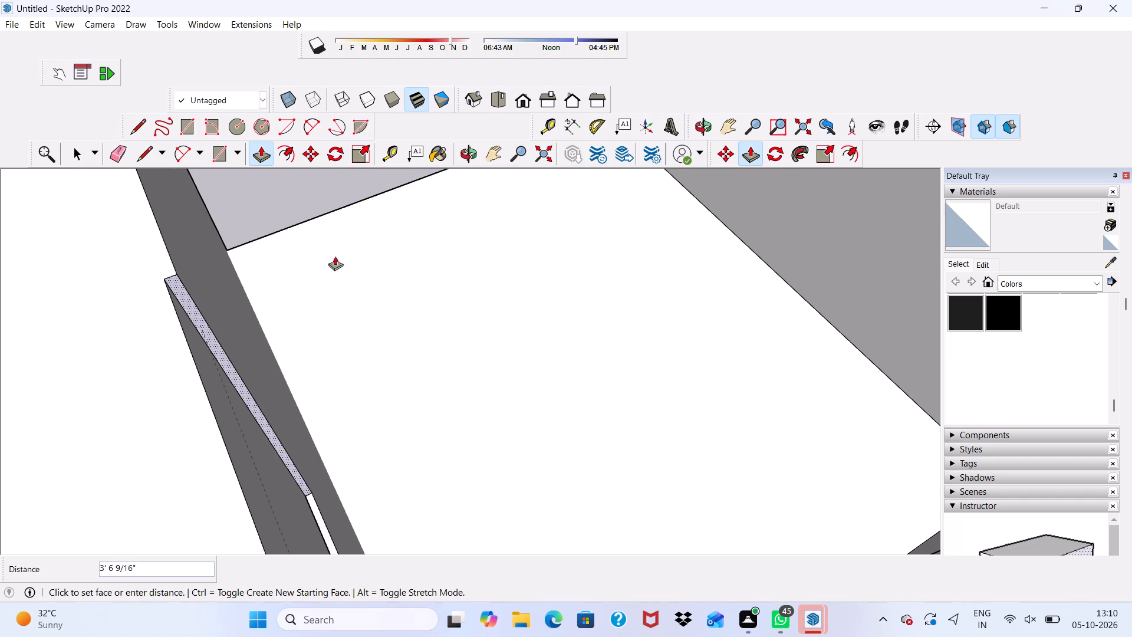
left_click_drag(335, 256, 321, 291)
scroll(346, 295, "down", 7)
scroll(320, 352, "down", 2)
scroll(337, 349, "up", 4)
middle_click_drag(339, 353, 182, 356)
scroll(282, 274, "up", 3)
scroll(330, 219, "up", 7)
left_click(336, 228)
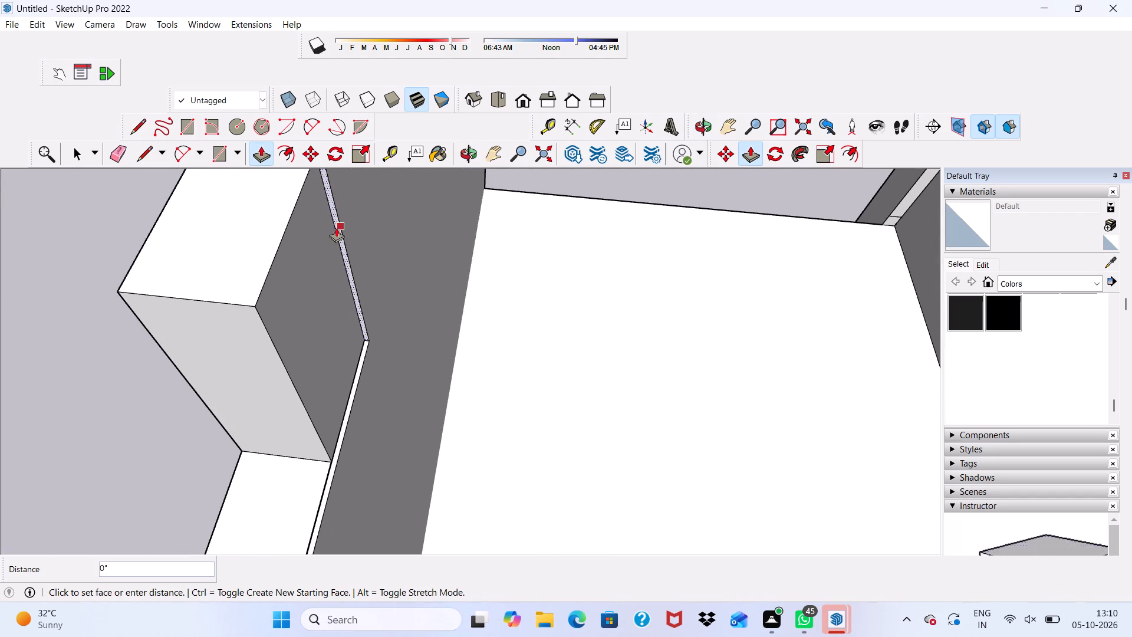
left_click(255, 333)
Examine the notch between the side wall and the door wall from outside, above and within the terrace.
scroll(273, 280, "down", 2)
middle_click_drag(281, 297, 471, 257)
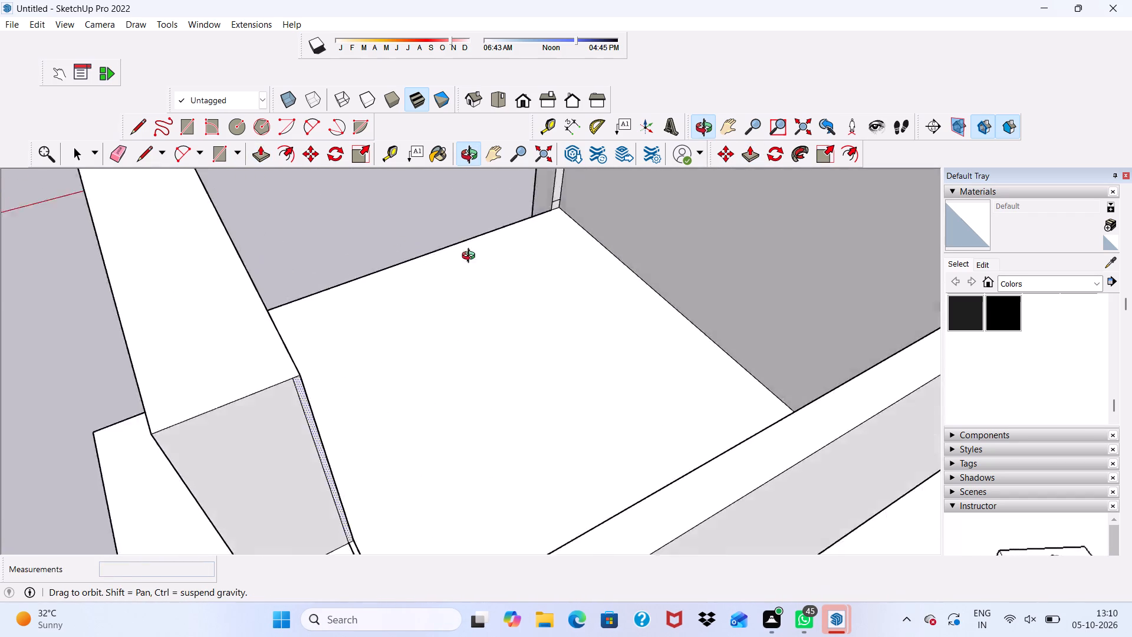
middle_click_drag(471, 257, 509, 242)
scroll(536, 203, "down", 9)
middle_click_drag(494, 328, 707, 376)
scroll(649, 265, "up", 3)
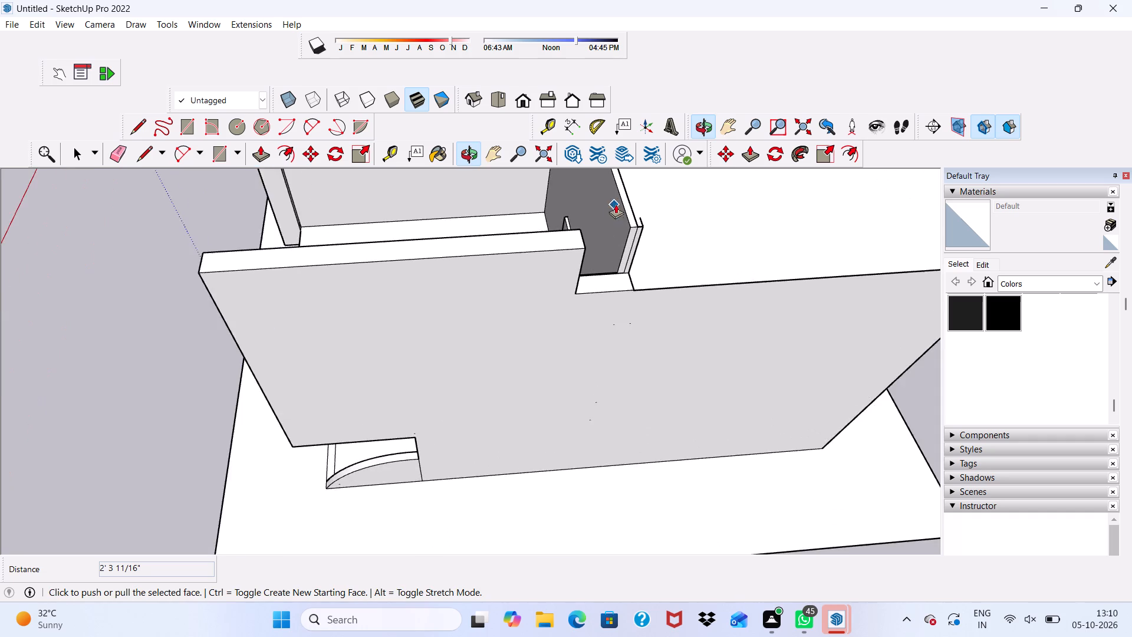
scroll(616, 204, "up", 9)
key("space")
scroll(625, 249, "down", 1)
middle_click_drag(616, 267, 617, 267)
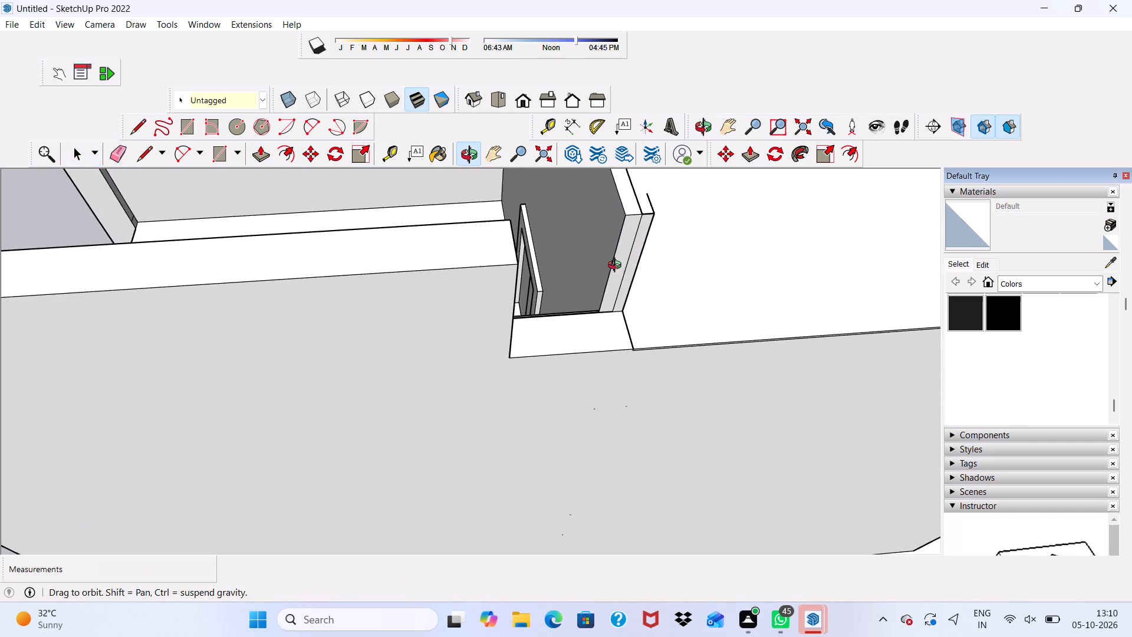
middle_click_drag(617, 267, 815, 299)
scroll(237, 296, "up", 3)
scroll(170, 287, "down", 4)
middle_click_drag(207, 308, 593, 335)
scroll(568, 261, "down", 5)
middle_click_drag(568, 271, 515, 180)
scroll(504, 245, "down", 5)
scroll(562, 228, "up", 7)
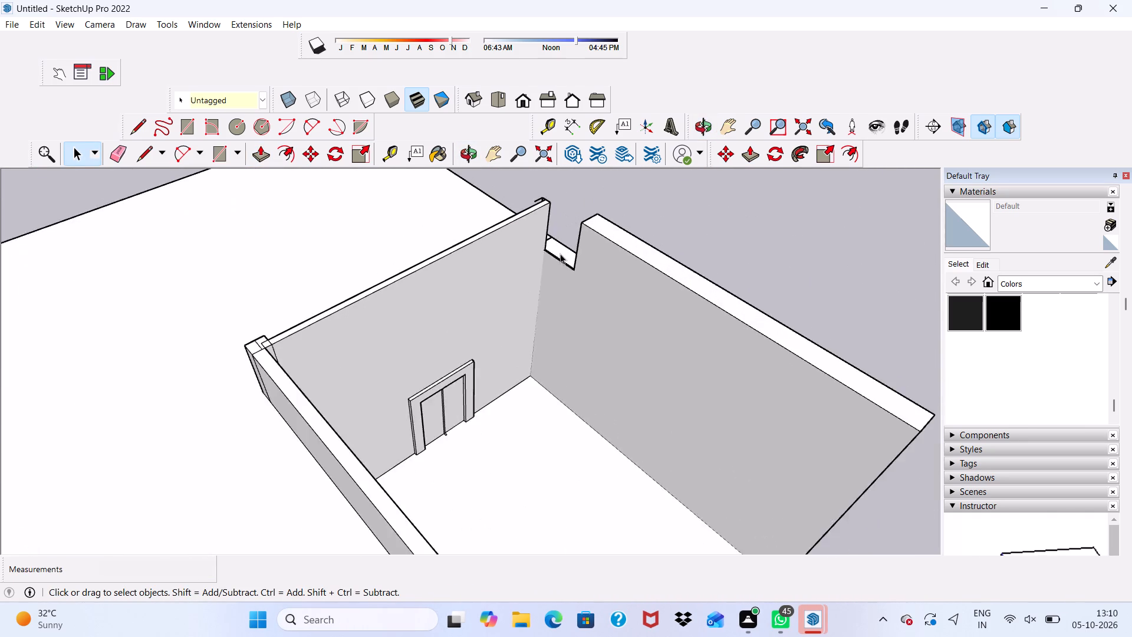
scroll(560, 254, "up", 3)
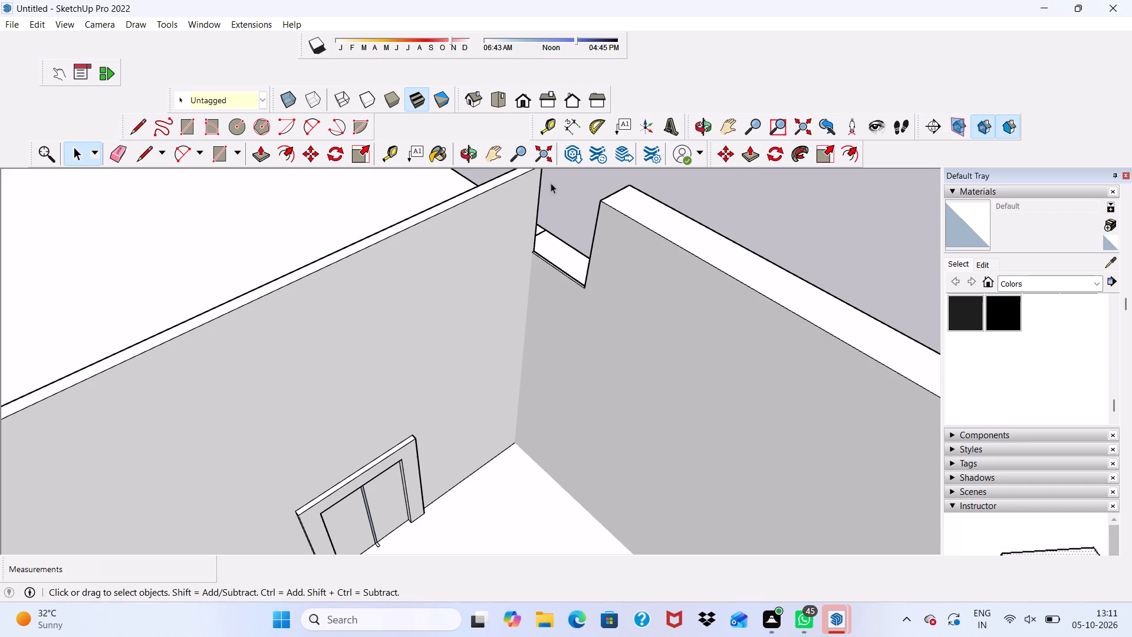
scroll(517, 273, "up", 1)
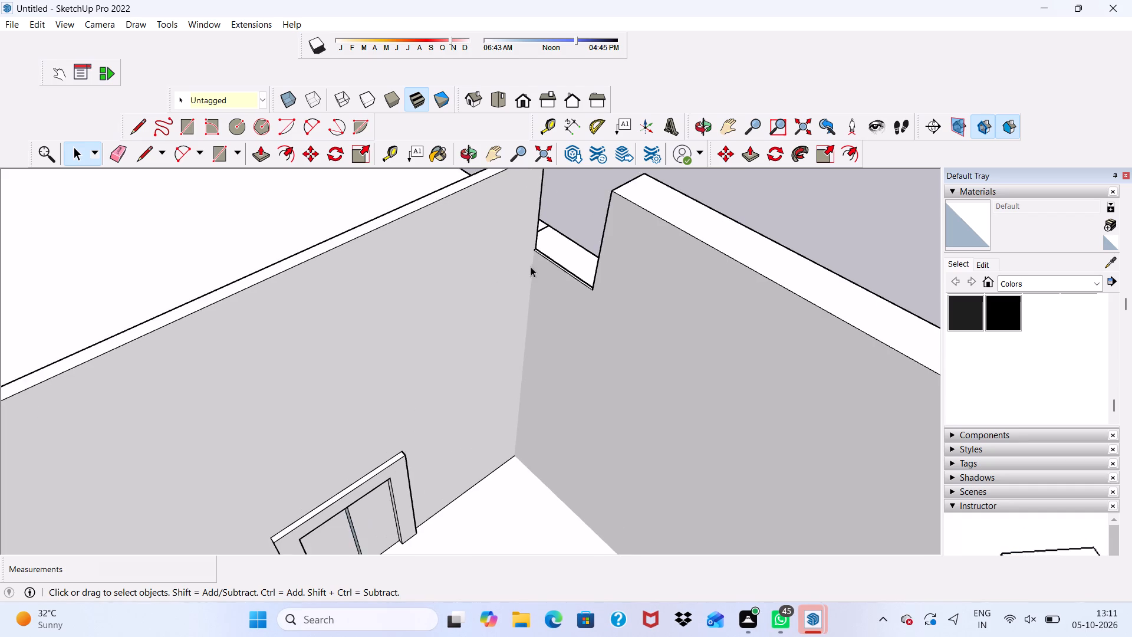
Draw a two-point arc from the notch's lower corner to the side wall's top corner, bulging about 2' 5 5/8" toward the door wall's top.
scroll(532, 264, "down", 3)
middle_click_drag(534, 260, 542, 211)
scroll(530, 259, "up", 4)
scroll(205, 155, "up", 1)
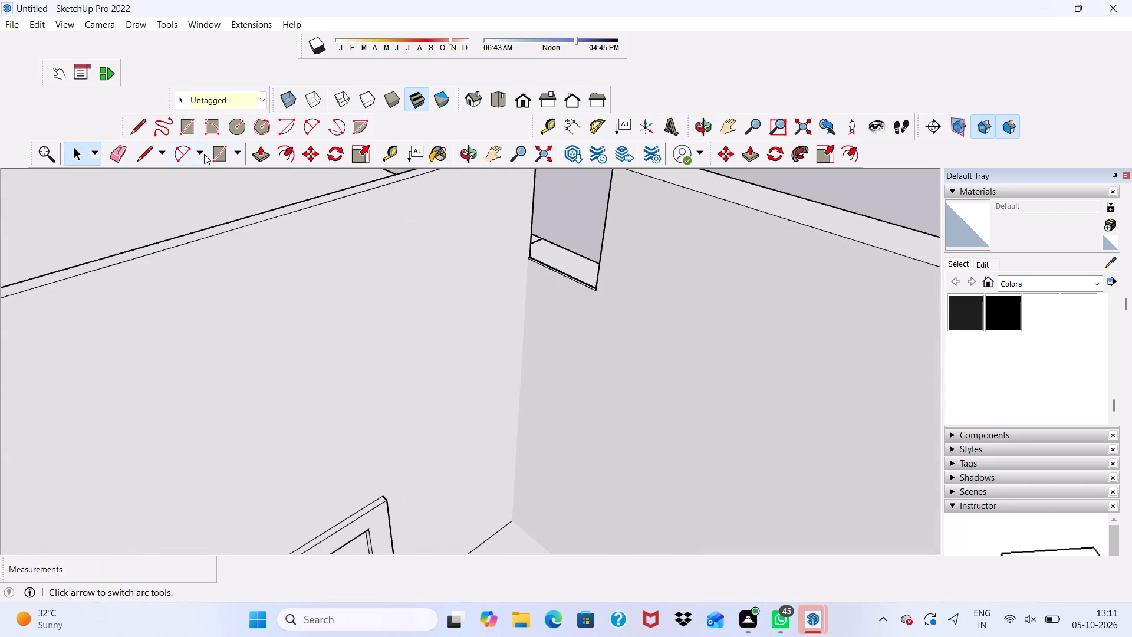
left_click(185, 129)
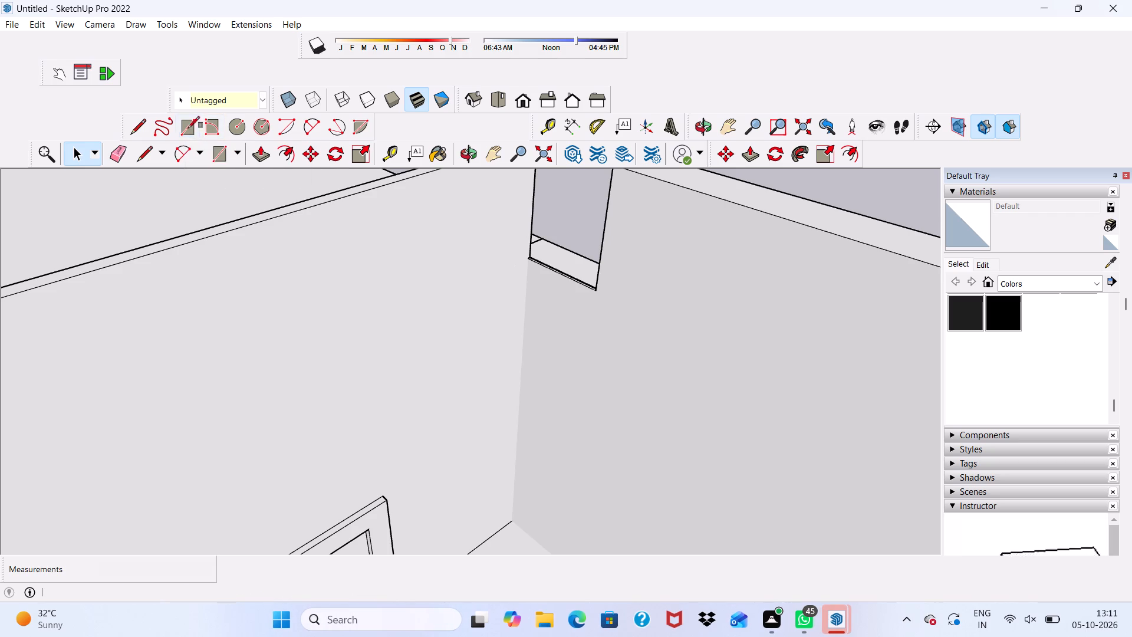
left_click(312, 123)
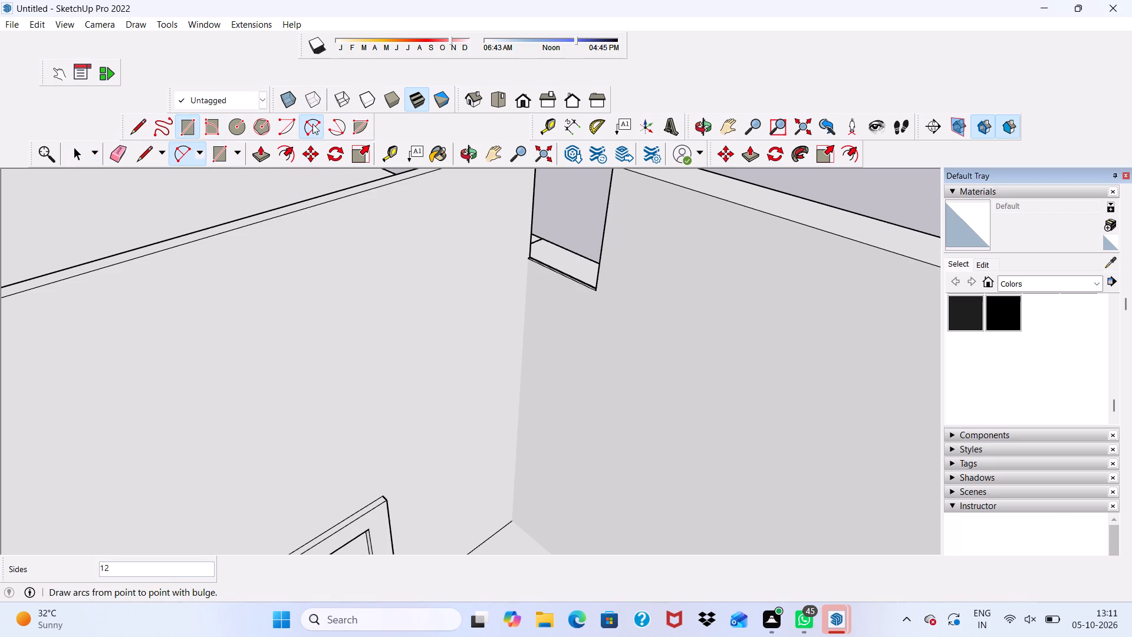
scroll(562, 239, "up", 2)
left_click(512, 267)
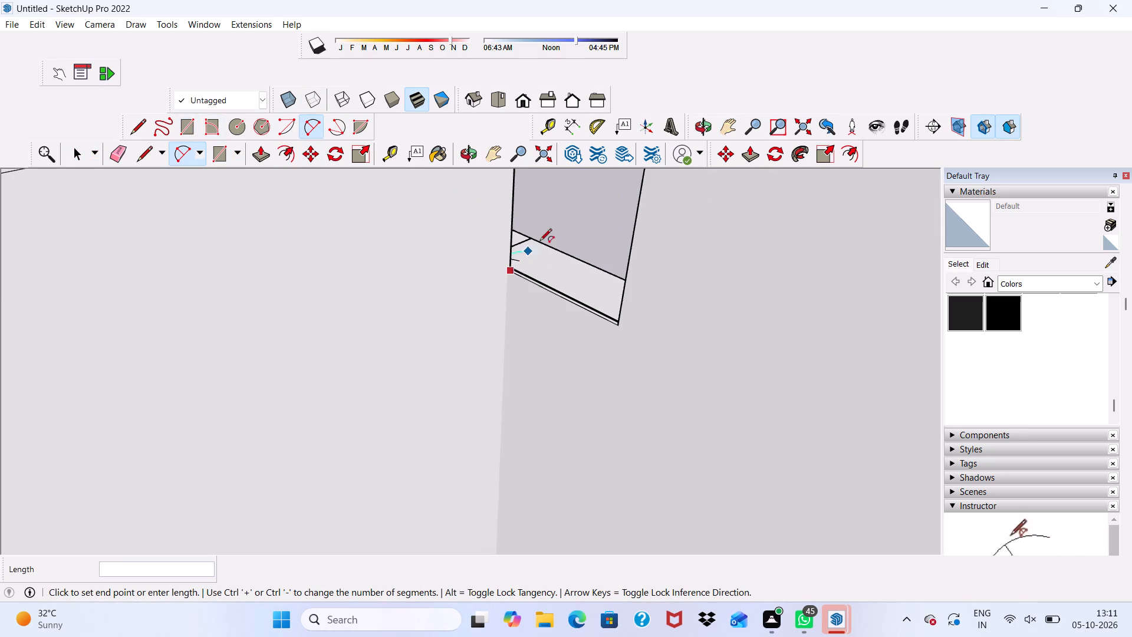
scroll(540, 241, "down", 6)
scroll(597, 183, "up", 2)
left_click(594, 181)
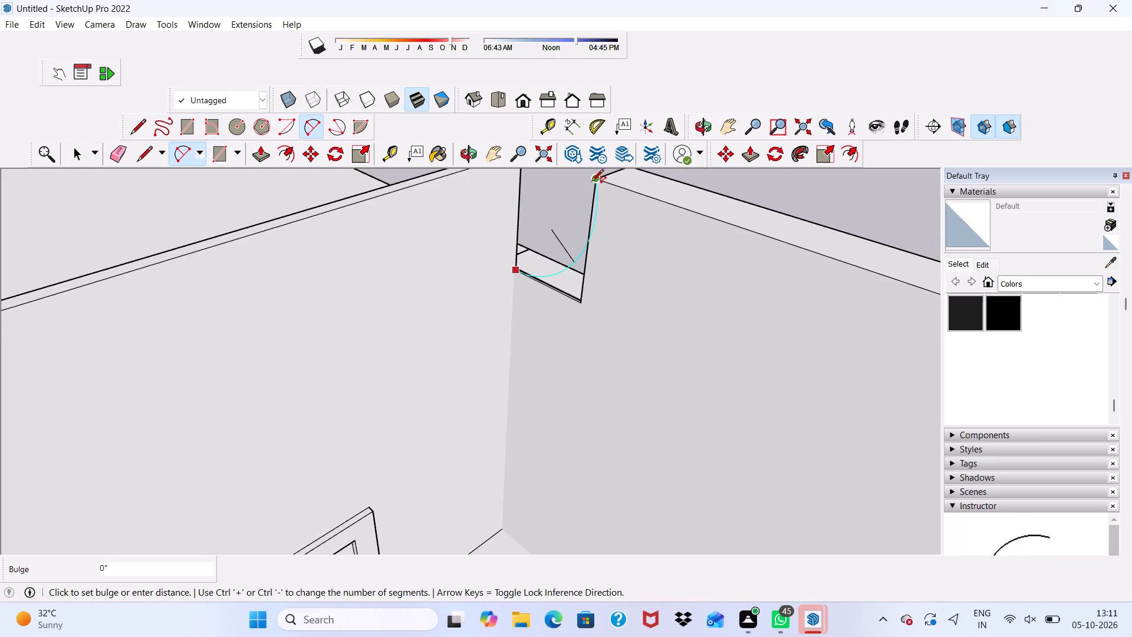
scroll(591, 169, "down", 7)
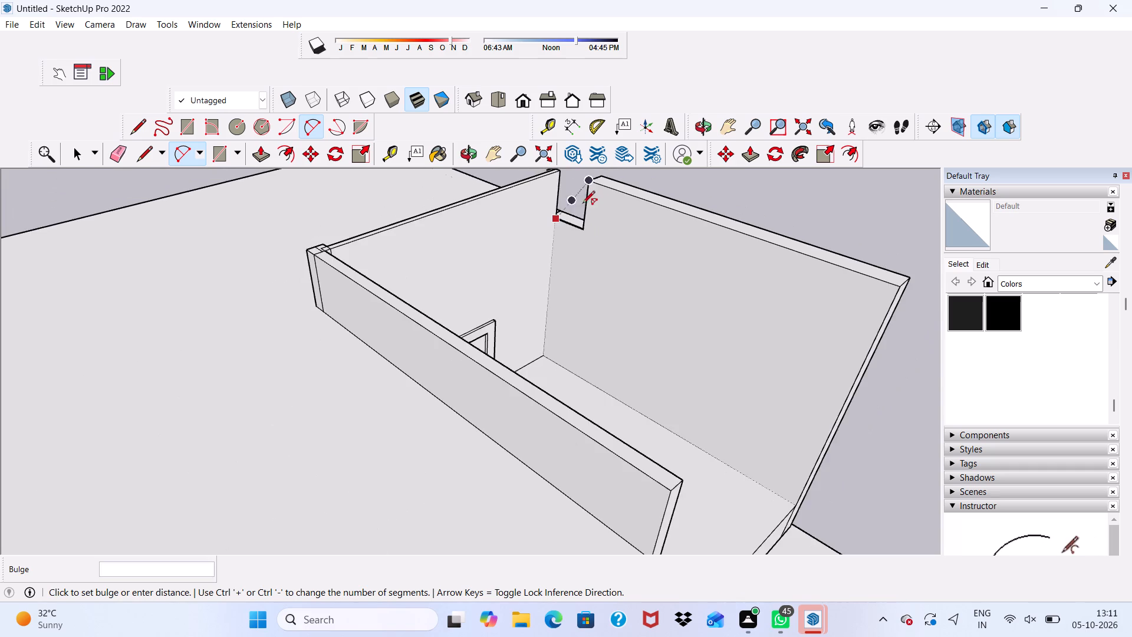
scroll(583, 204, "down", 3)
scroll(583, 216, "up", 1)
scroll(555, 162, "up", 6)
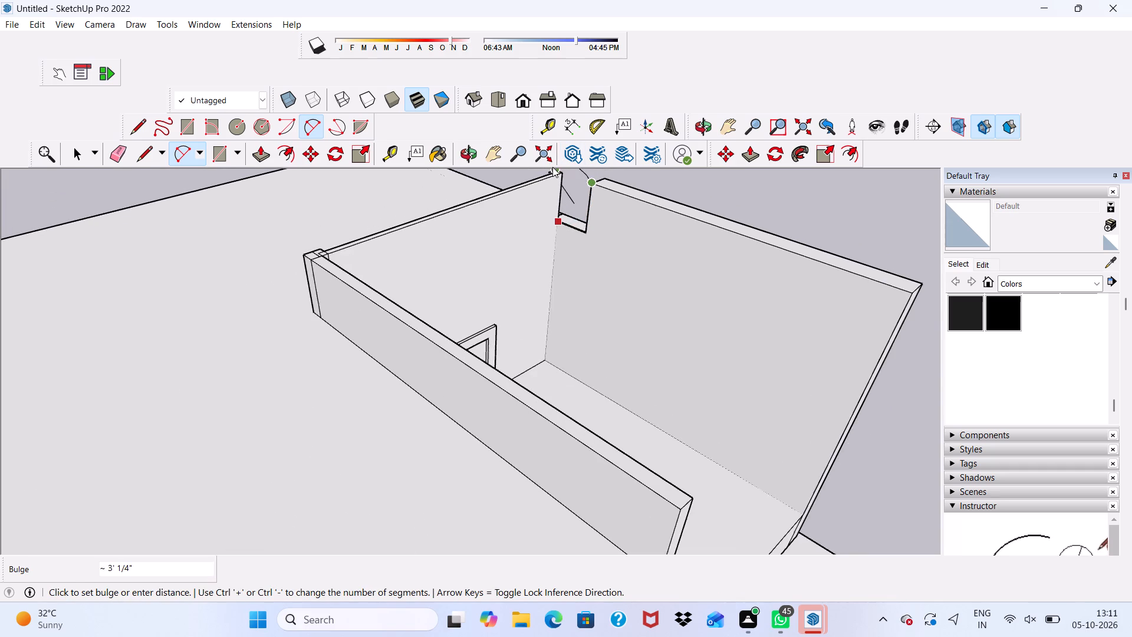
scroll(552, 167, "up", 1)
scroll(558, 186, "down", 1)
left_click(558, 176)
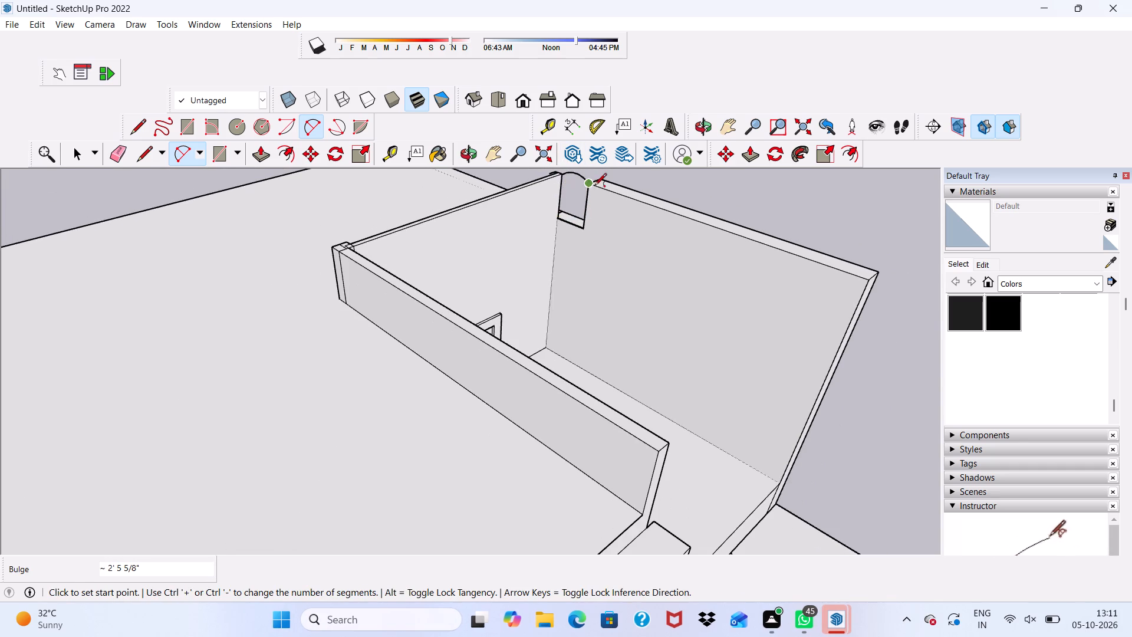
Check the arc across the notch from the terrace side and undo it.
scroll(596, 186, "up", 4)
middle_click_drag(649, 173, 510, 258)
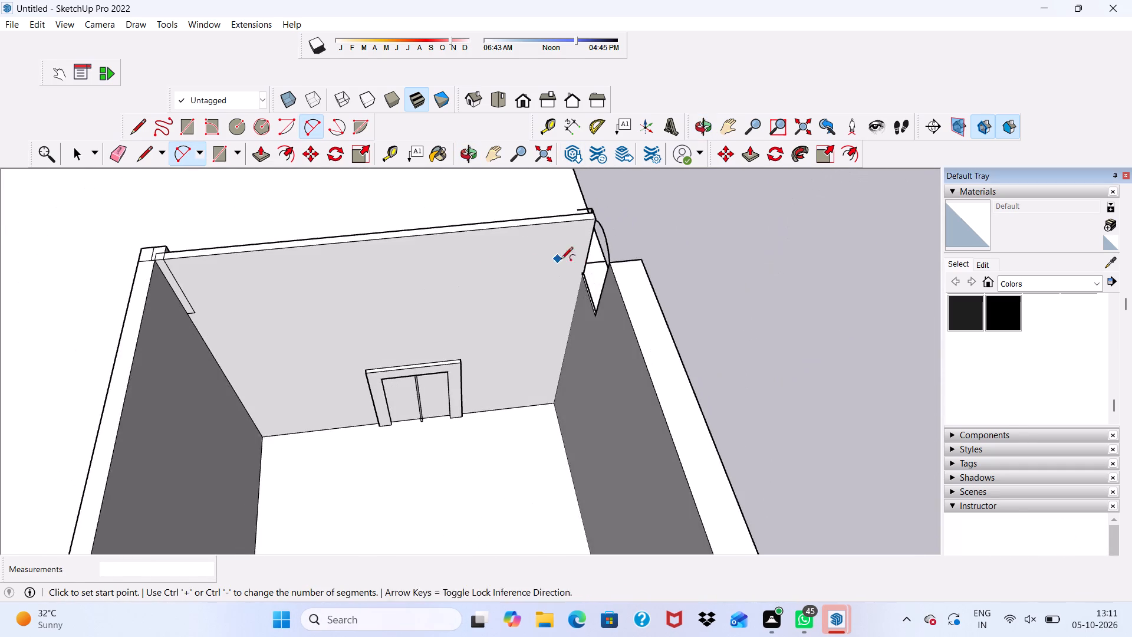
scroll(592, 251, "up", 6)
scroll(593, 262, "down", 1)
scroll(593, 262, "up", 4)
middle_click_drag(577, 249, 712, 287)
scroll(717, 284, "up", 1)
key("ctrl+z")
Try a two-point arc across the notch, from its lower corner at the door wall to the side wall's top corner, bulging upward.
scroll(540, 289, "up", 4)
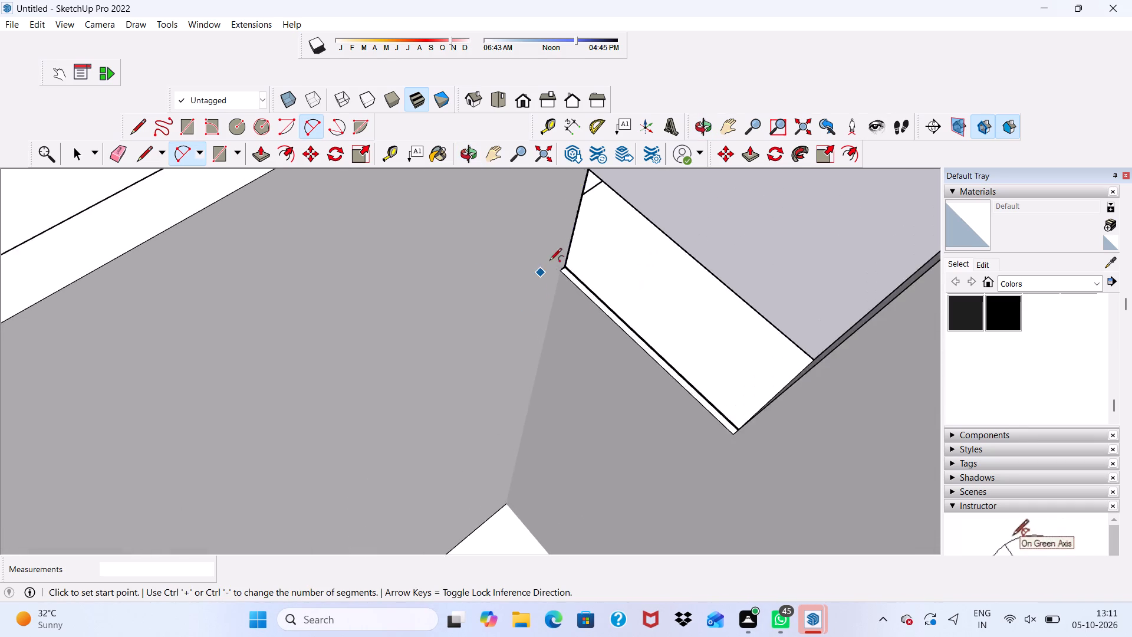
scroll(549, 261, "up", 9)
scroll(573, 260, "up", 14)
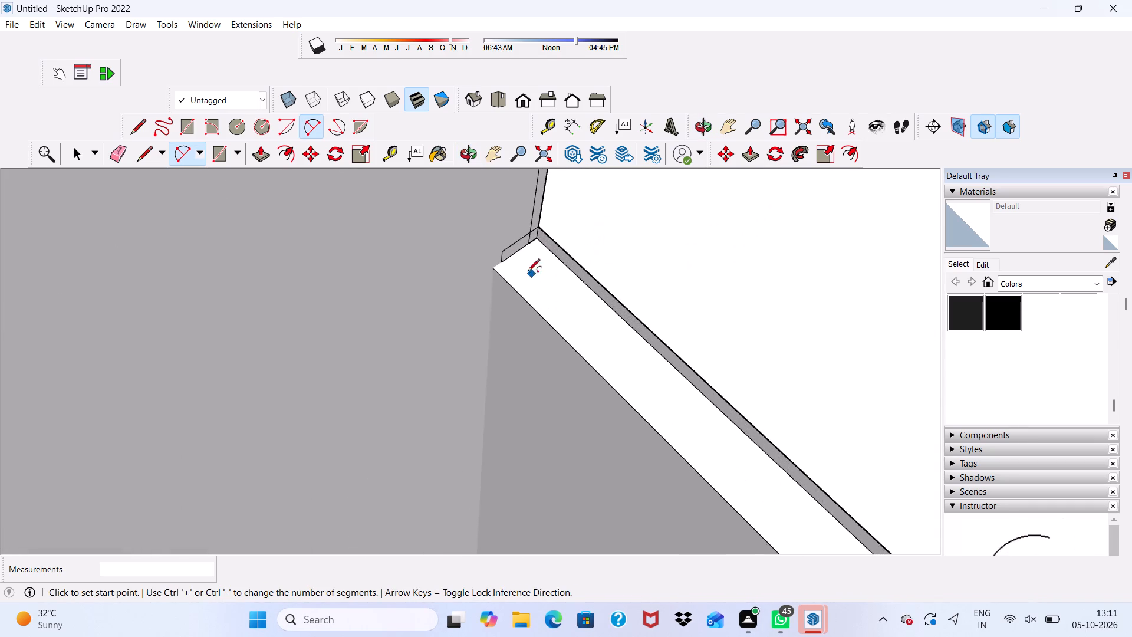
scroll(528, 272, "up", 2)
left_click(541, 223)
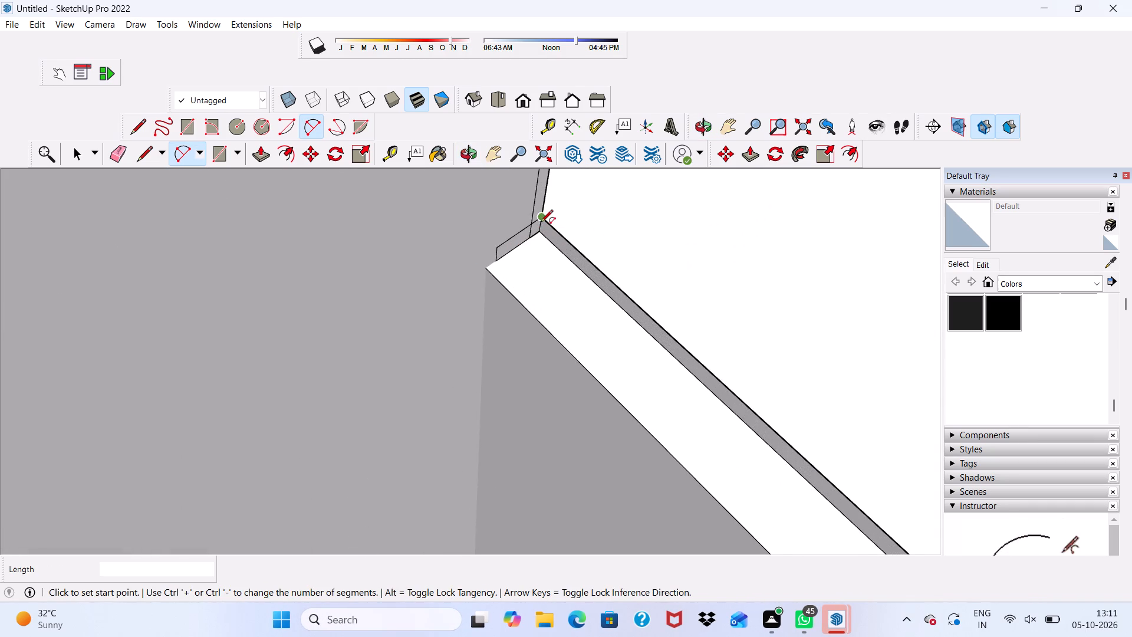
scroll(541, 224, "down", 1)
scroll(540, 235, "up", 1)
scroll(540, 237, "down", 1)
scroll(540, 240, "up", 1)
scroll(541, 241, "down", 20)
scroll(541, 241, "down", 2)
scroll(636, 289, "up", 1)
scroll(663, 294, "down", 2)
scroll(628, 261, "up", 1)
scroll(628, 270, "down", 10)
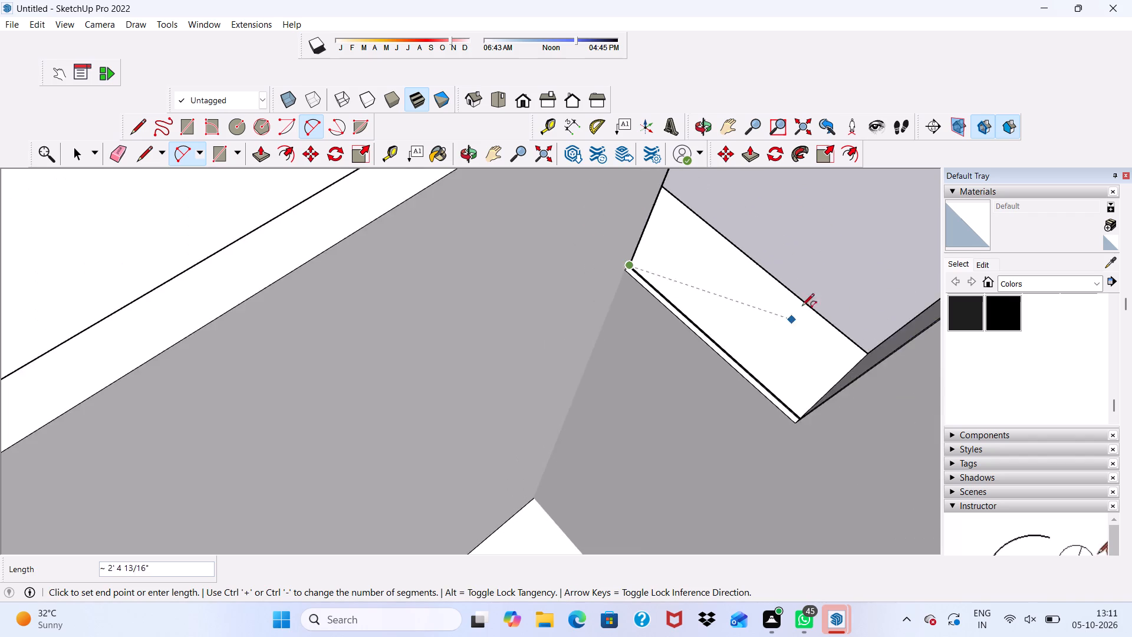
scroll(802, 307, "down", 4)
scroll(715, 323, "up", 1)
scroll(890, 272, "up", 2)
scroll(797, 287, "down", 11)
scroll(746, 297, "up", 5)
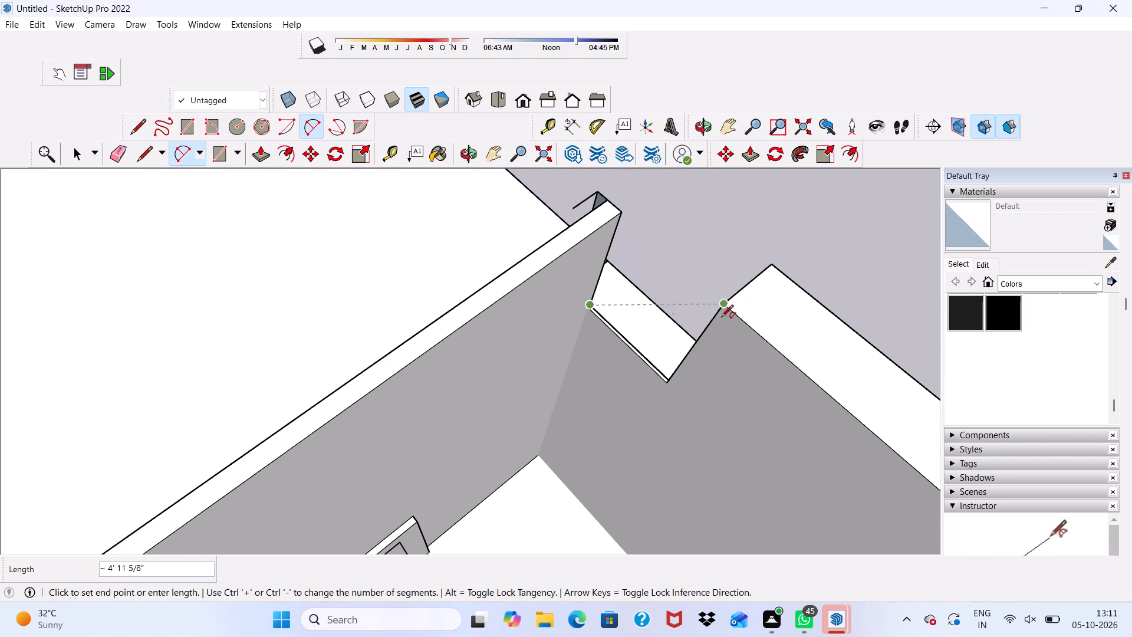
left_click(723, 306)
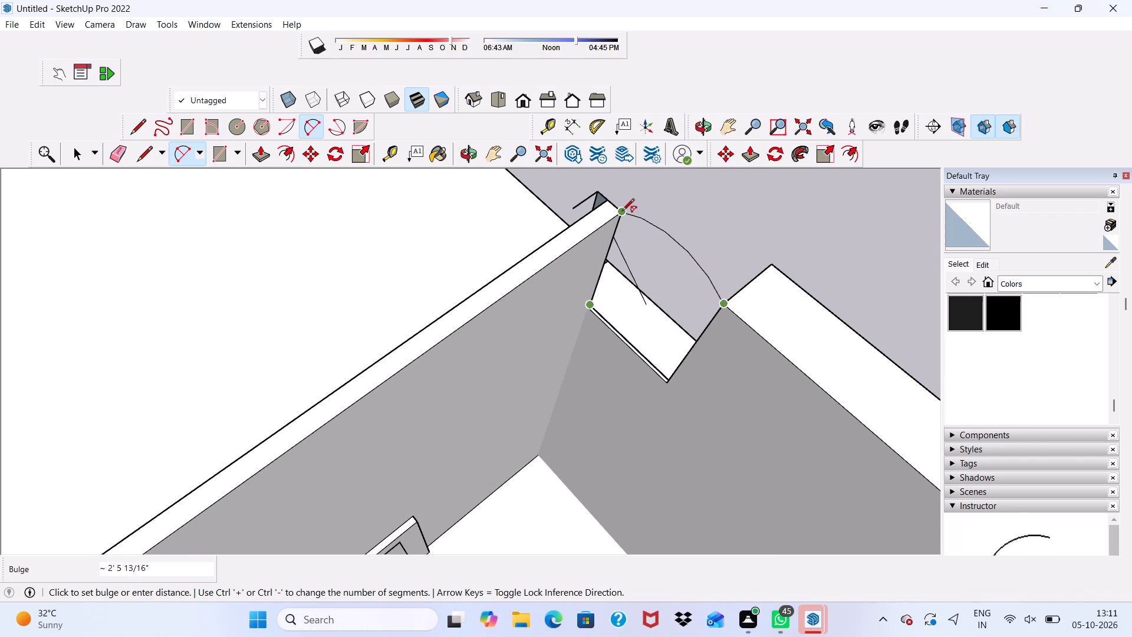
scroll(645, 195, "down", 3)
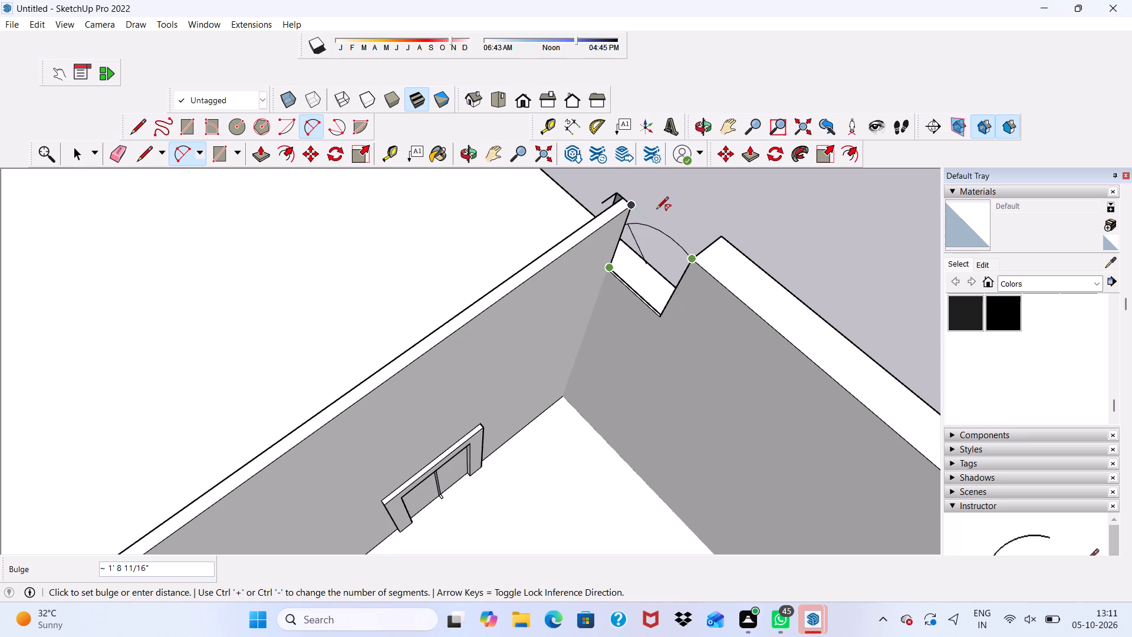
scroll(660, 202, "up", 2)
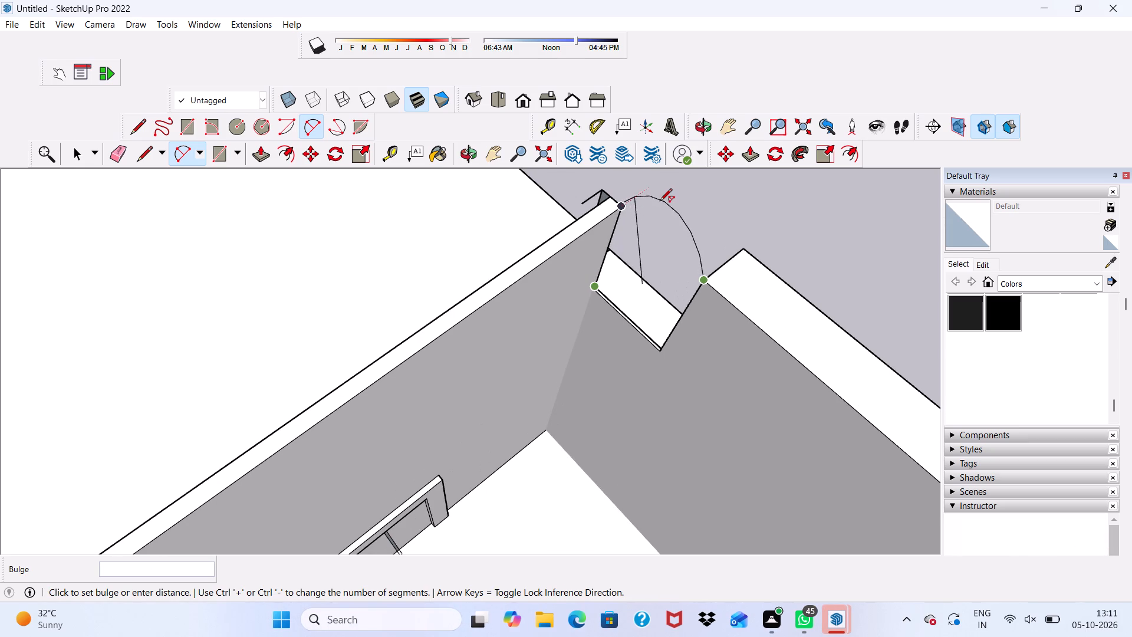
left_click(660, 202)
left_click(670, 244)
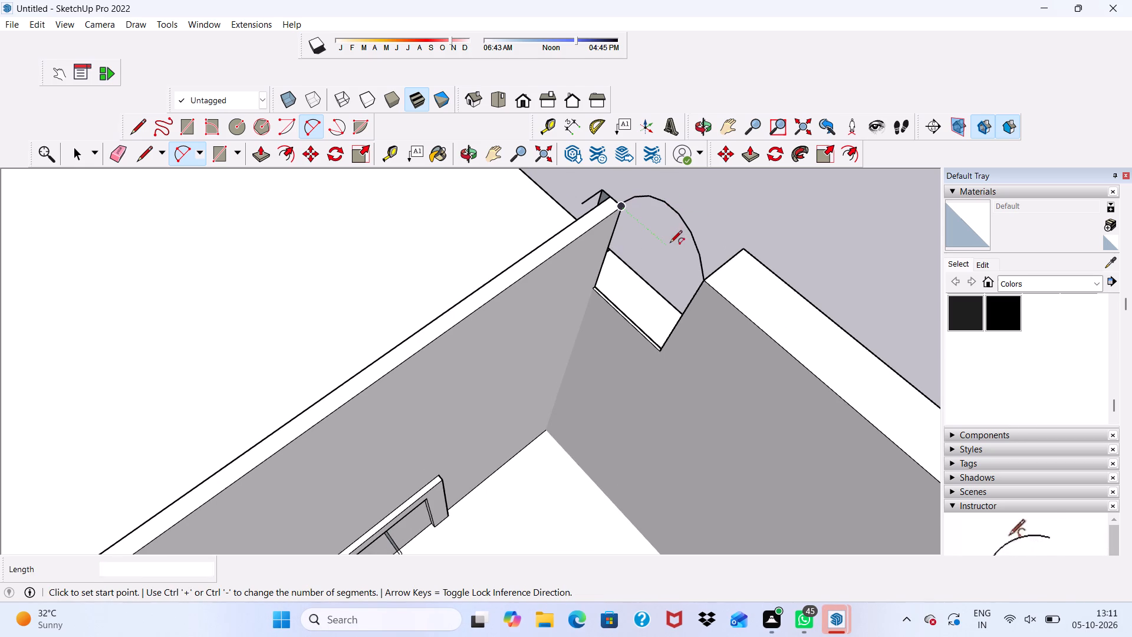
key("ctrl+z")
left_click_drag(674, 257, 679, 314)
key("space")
Pull the narrow strip along the notch's bottom out 1" toward the terrace, flush with the side wall's inner face.
scroll(667, 337, "up", 5)
key("space")
scroll(615, 301, "up", 13)
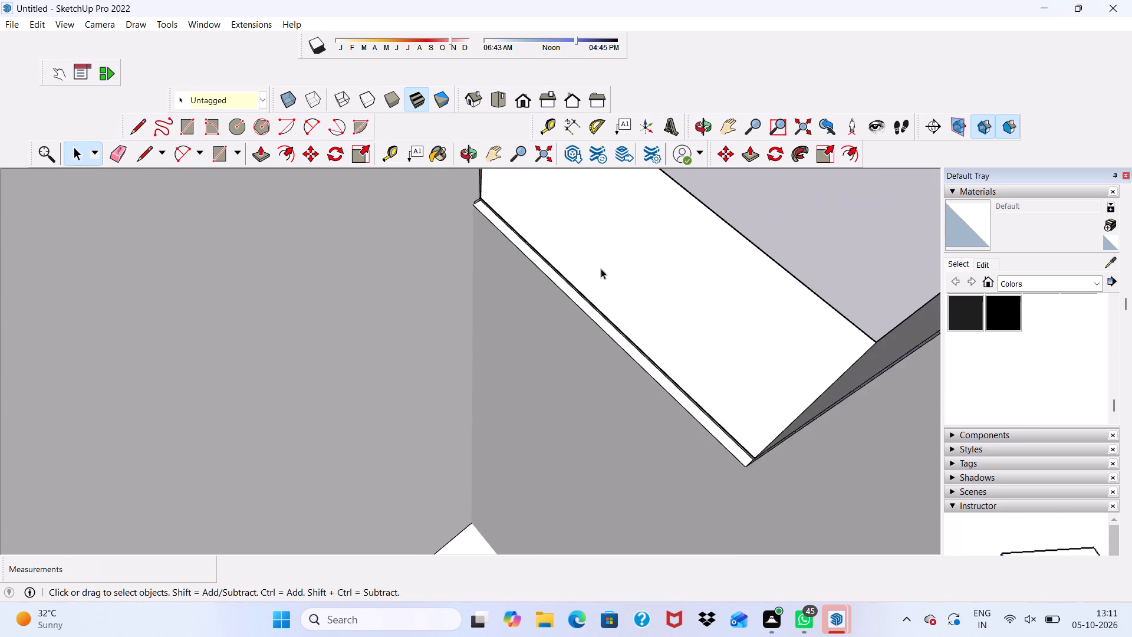
scroll(601, 268, "up", 2)
middle_click_drag(545, 278, 591, 243)
scroll(570, 292, "up", 9)
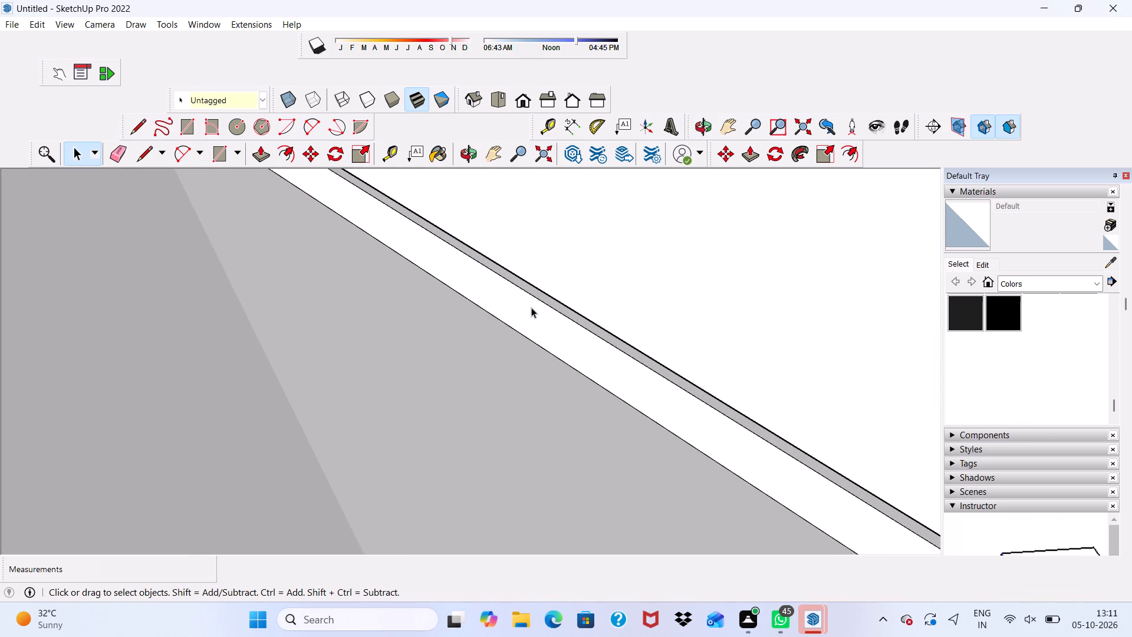
left_click(537, 293)
left_click(258, 149)
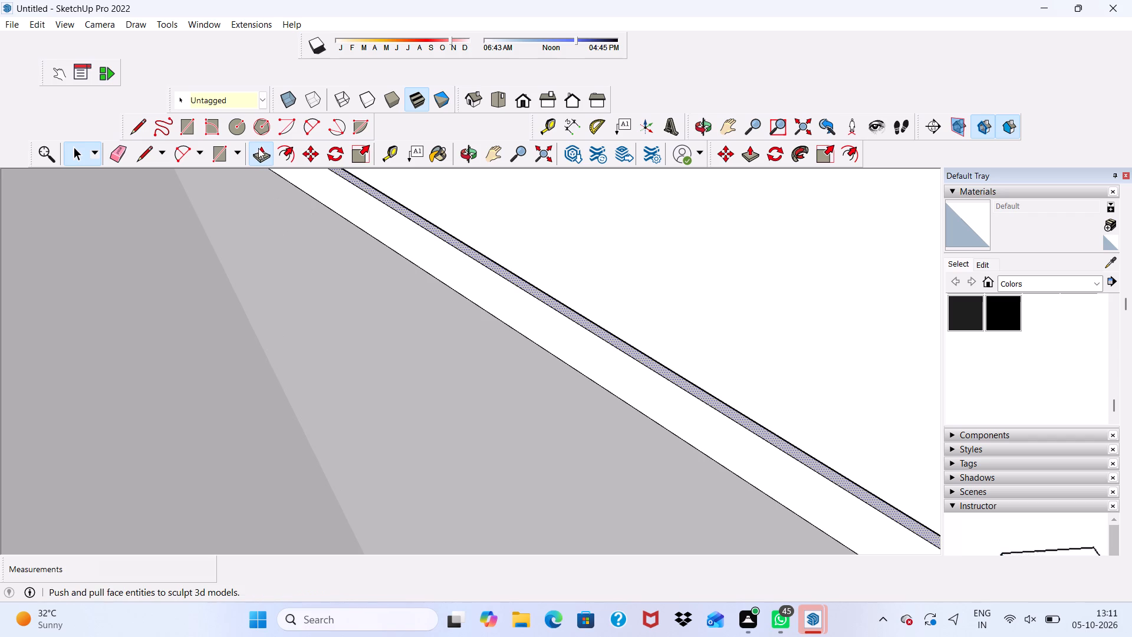
left_click(539, 287)
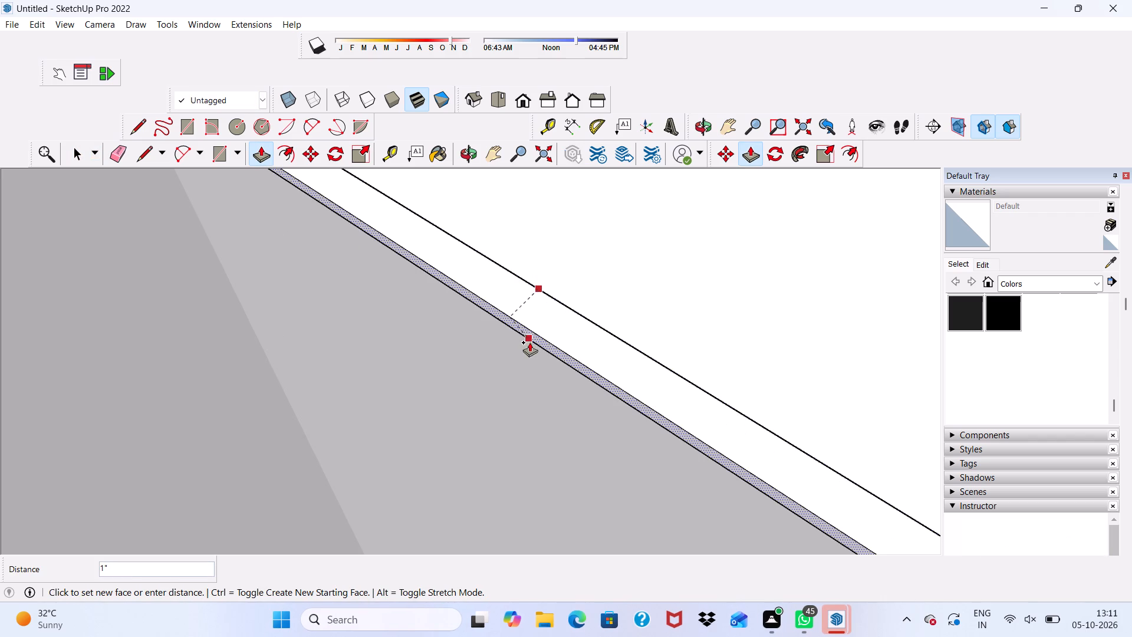
left_click(538, 361)
Examine the notch and its bottom ledge from inside the terrace, from above and from behind the door wall.
scroll(536, 342, "down", 13)
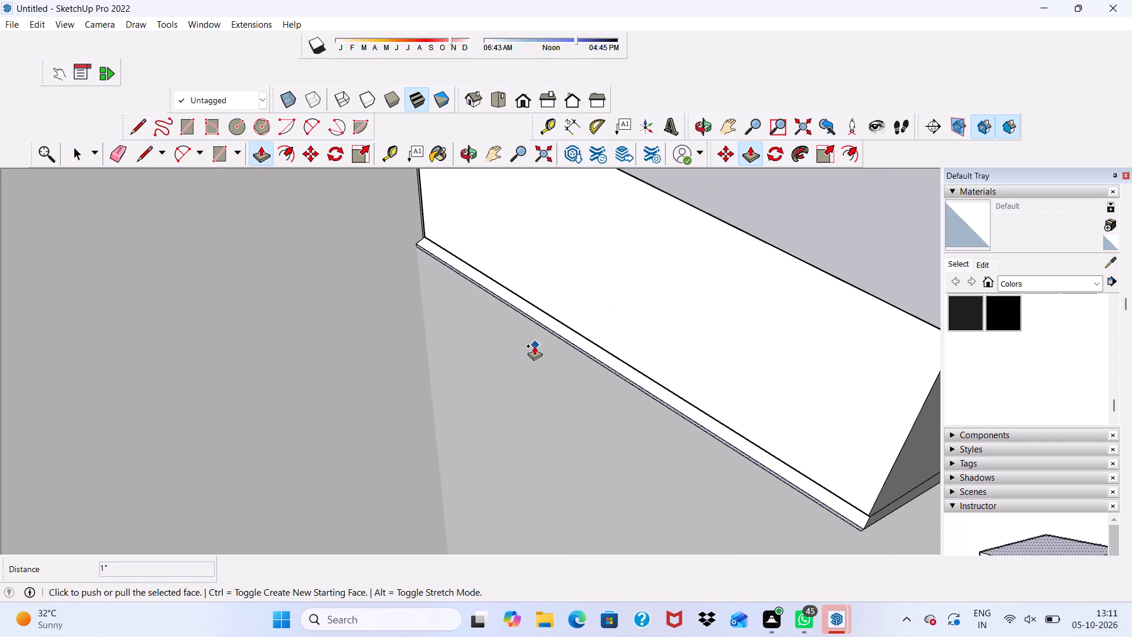
middle_click_drag(534, 346, 584, 269)
scroll(583, 270, "down", 1)
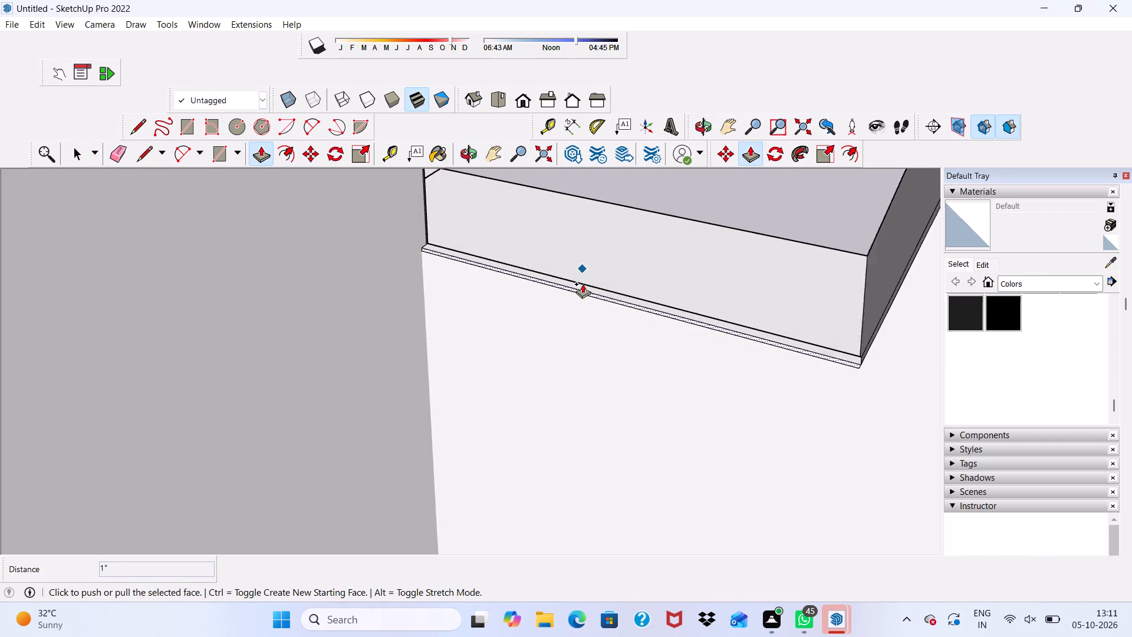
scroll(583, 284, "down", 3)
key("space")
scroll(695, 267, "down", 4)
middle_click_drag(764, 322, 485, 333)
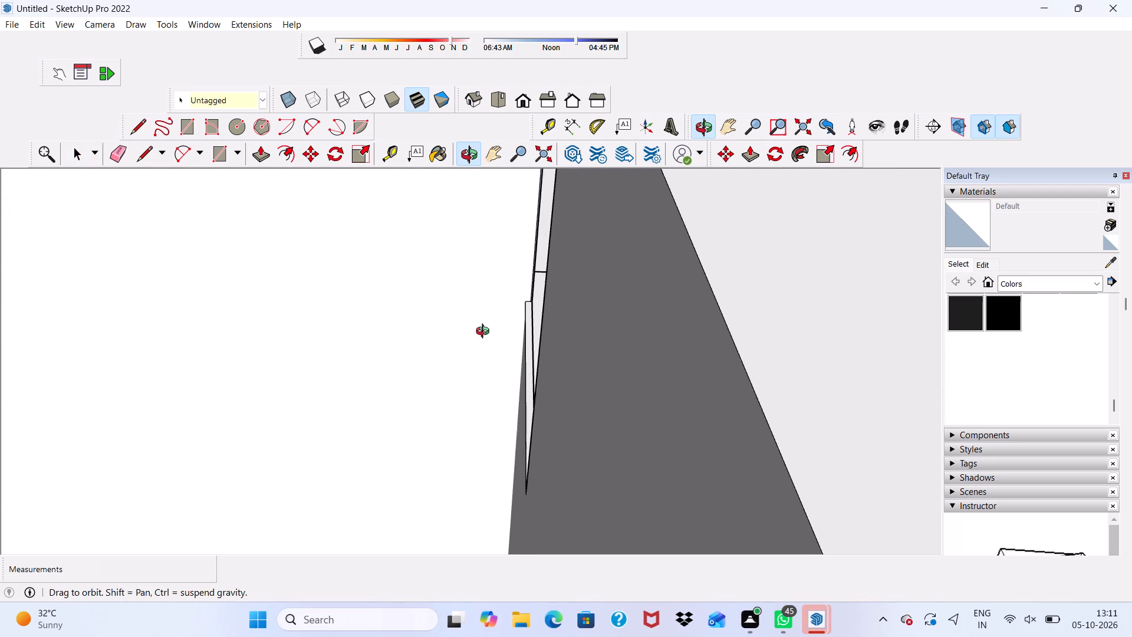
middle_click_drag(485, 333, 626, 381)
scroll(658, 377, "down", 4)
middle_click_drag(714, 415, 952, 457)
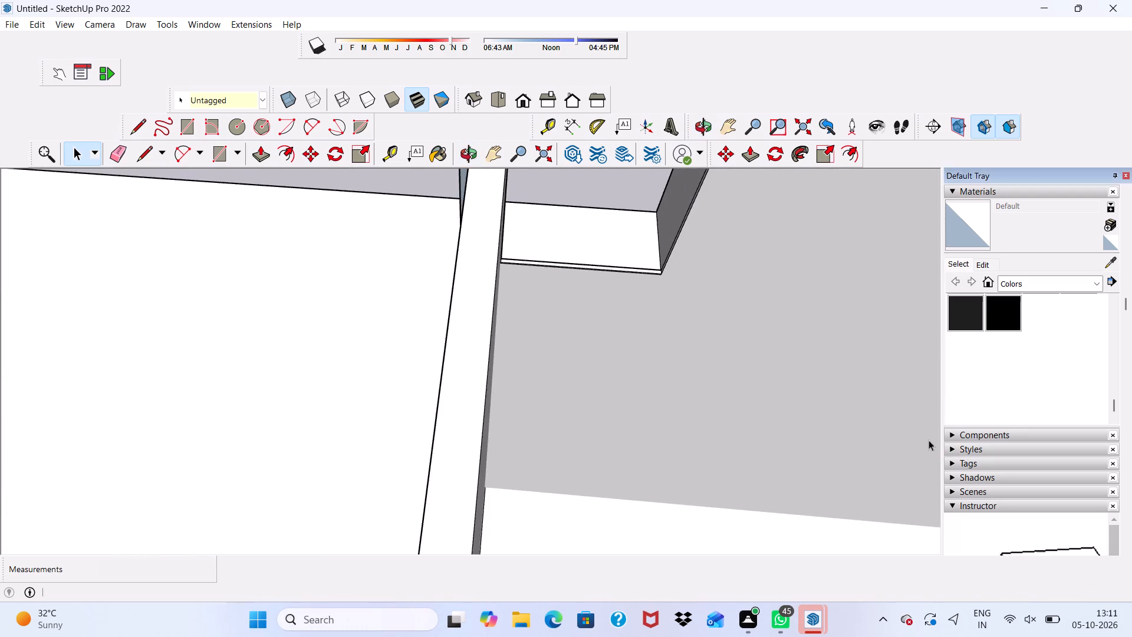
scroll(726, 216, "up", 3)
scroll(511, 300, "up", 5)
scroll(614, 253, "down", 2)
middle_click_drag(618, 275, 666, 456)
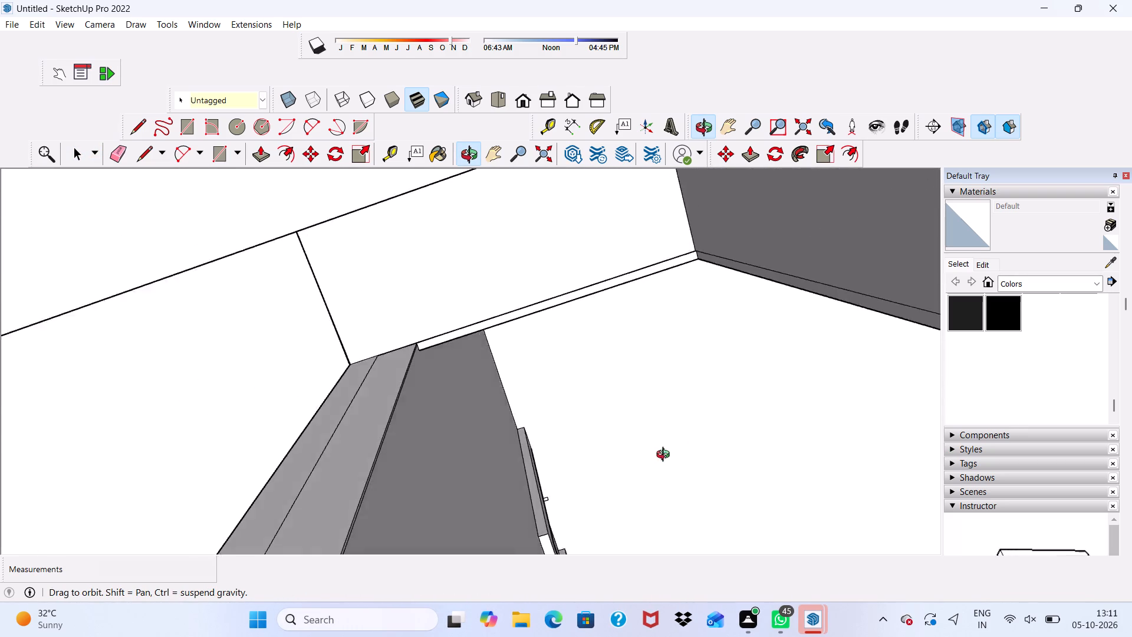
middle_click_drag(666, 456, 386, 297)
scroll(386, 299, "down", 7)
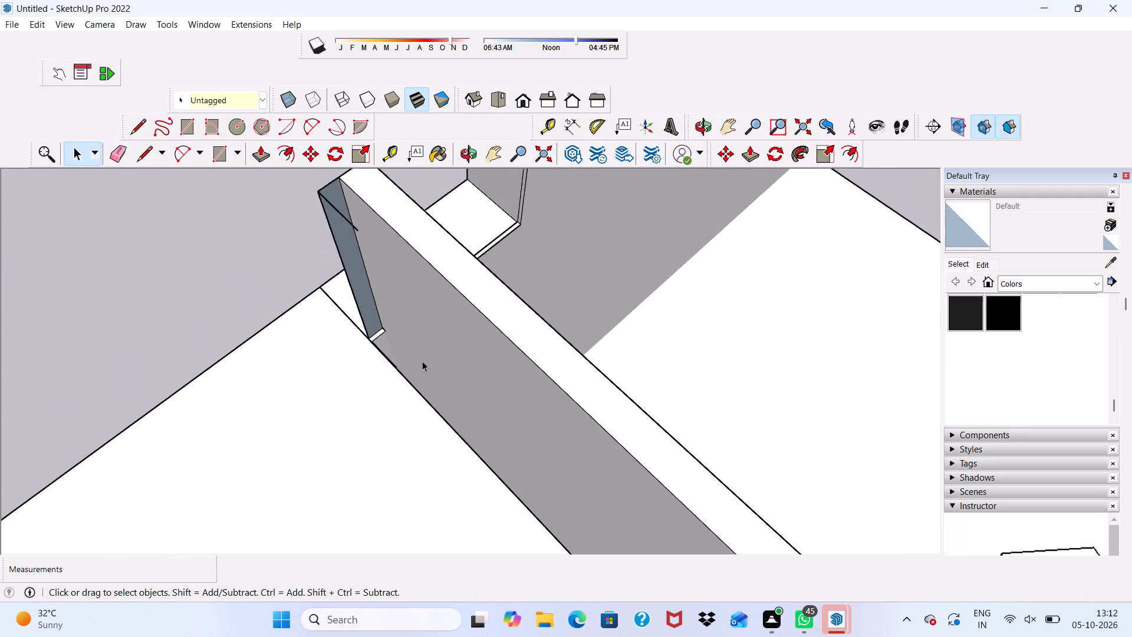
scroll(422, 361, "down", 8)
middle_click_drag(521, 368, 184, 282)
scroll(367, 215, "up", 3)
scroll(414, 226, "down", 5)
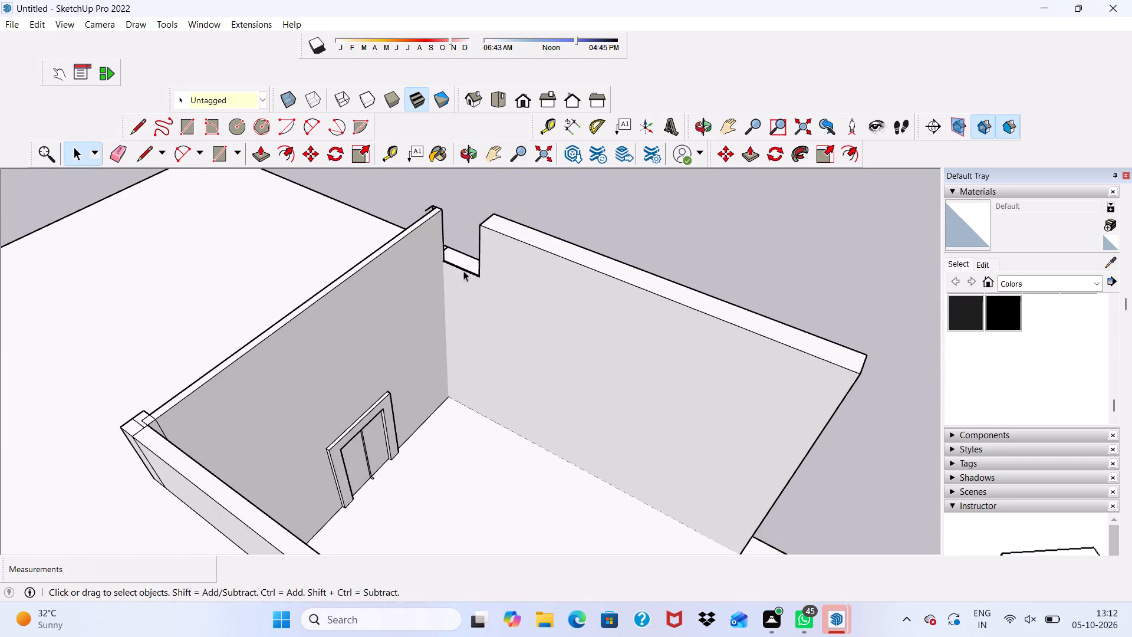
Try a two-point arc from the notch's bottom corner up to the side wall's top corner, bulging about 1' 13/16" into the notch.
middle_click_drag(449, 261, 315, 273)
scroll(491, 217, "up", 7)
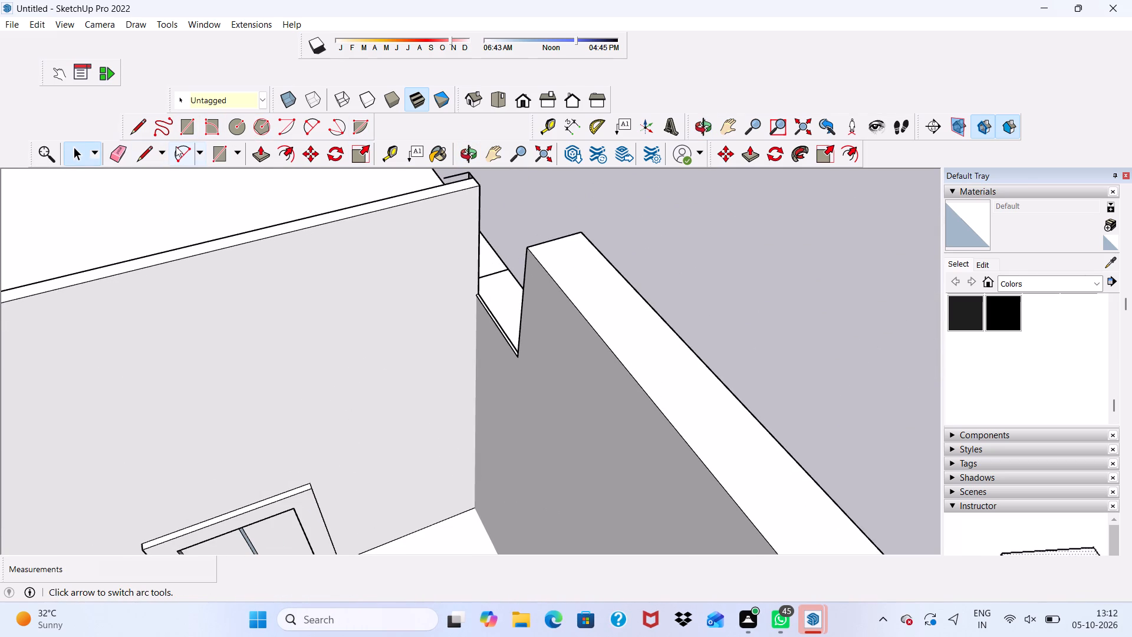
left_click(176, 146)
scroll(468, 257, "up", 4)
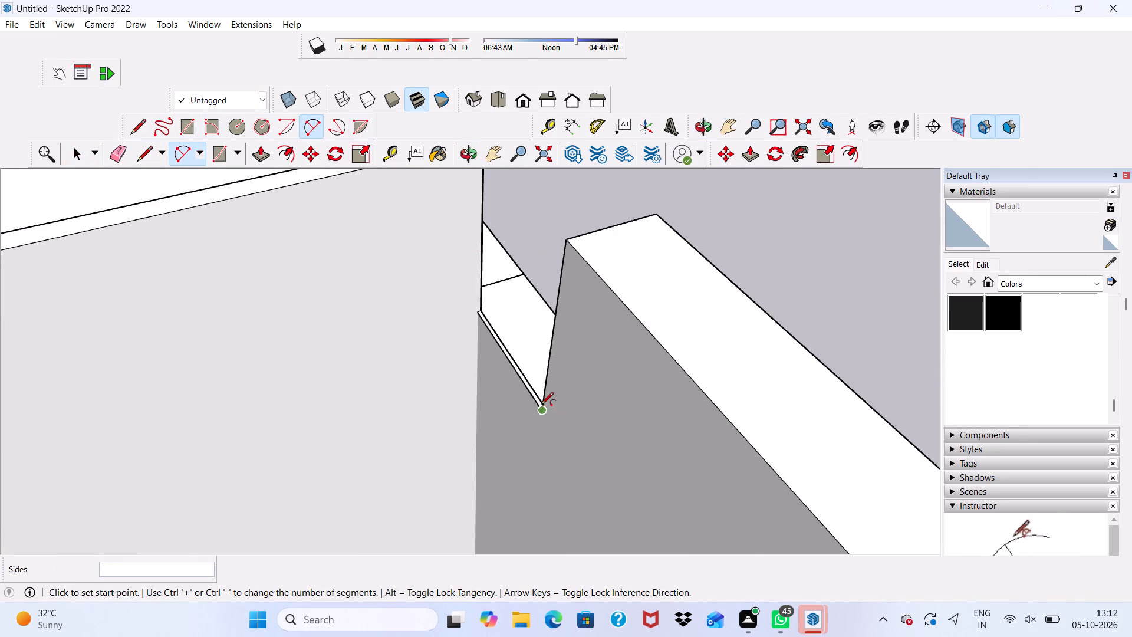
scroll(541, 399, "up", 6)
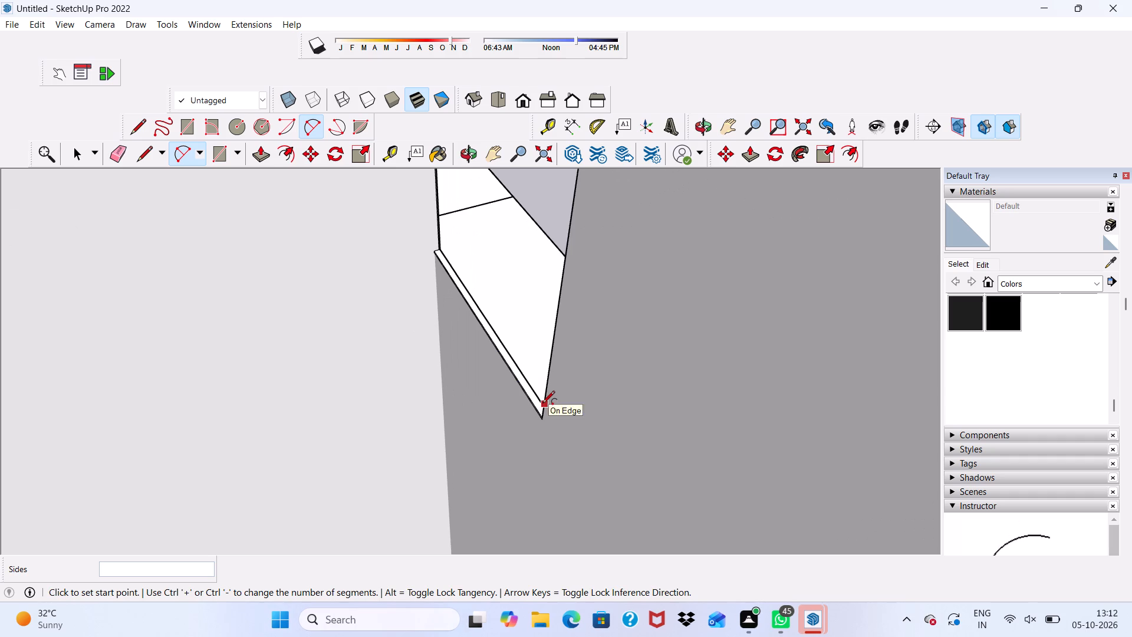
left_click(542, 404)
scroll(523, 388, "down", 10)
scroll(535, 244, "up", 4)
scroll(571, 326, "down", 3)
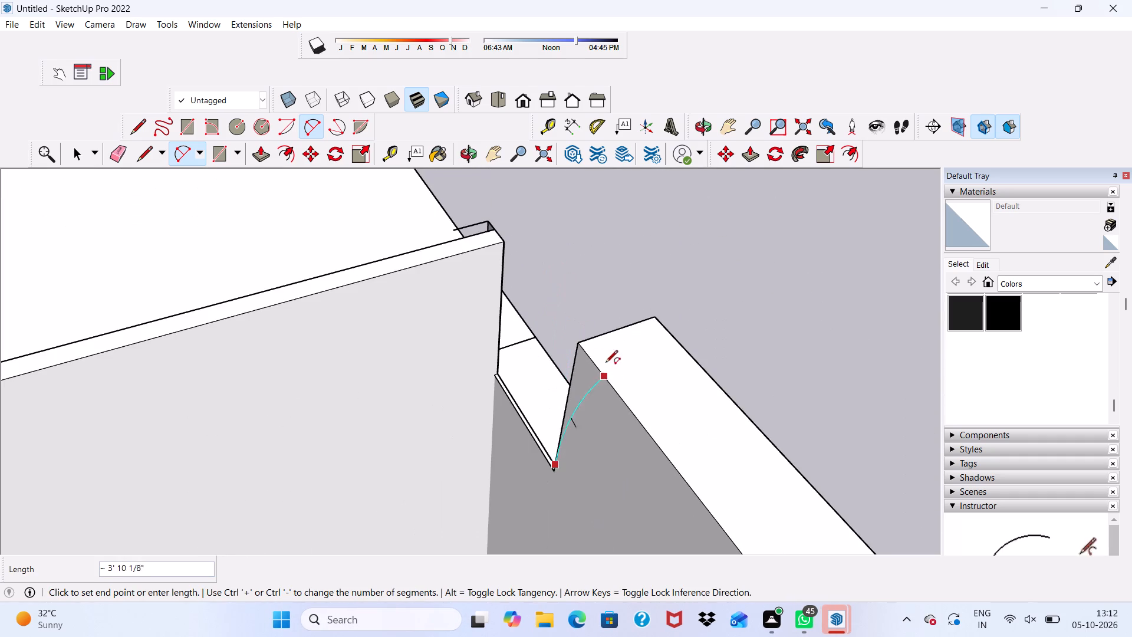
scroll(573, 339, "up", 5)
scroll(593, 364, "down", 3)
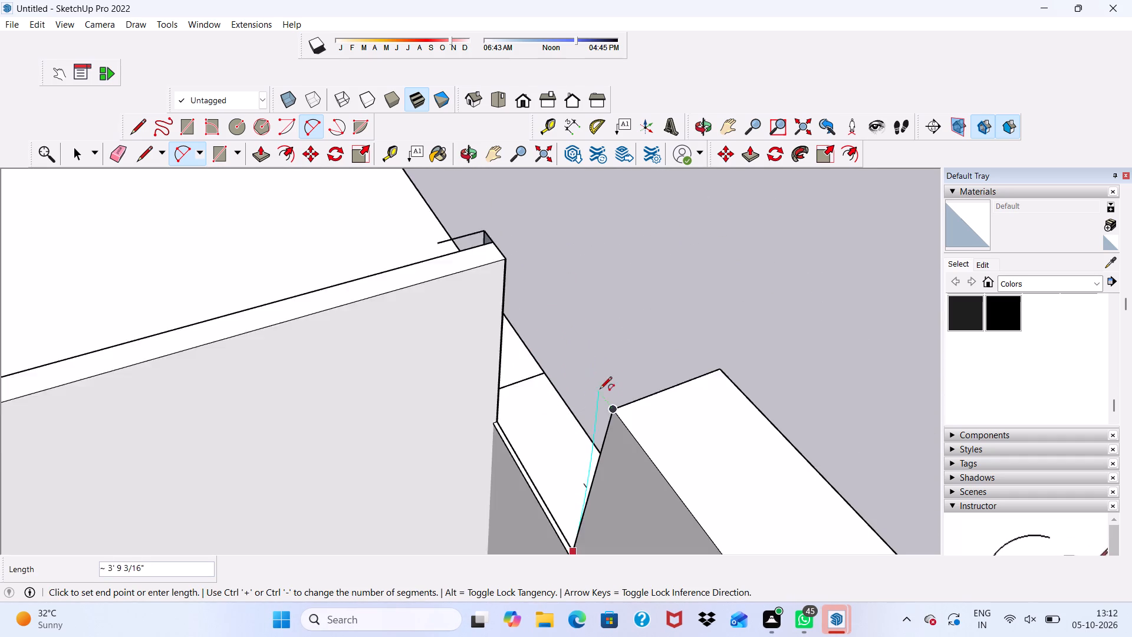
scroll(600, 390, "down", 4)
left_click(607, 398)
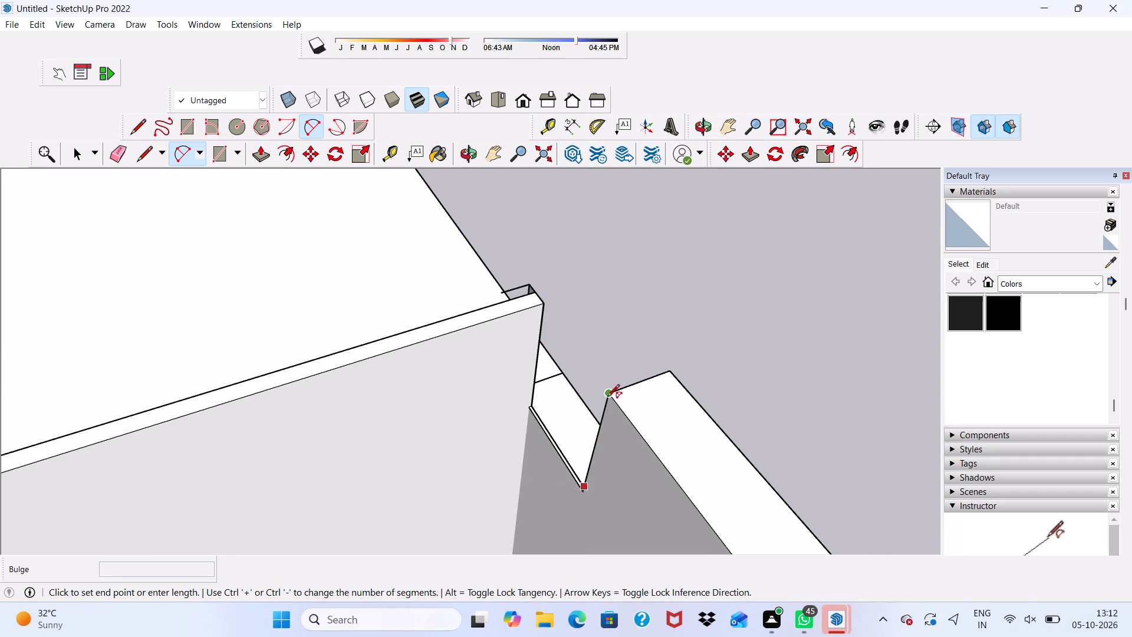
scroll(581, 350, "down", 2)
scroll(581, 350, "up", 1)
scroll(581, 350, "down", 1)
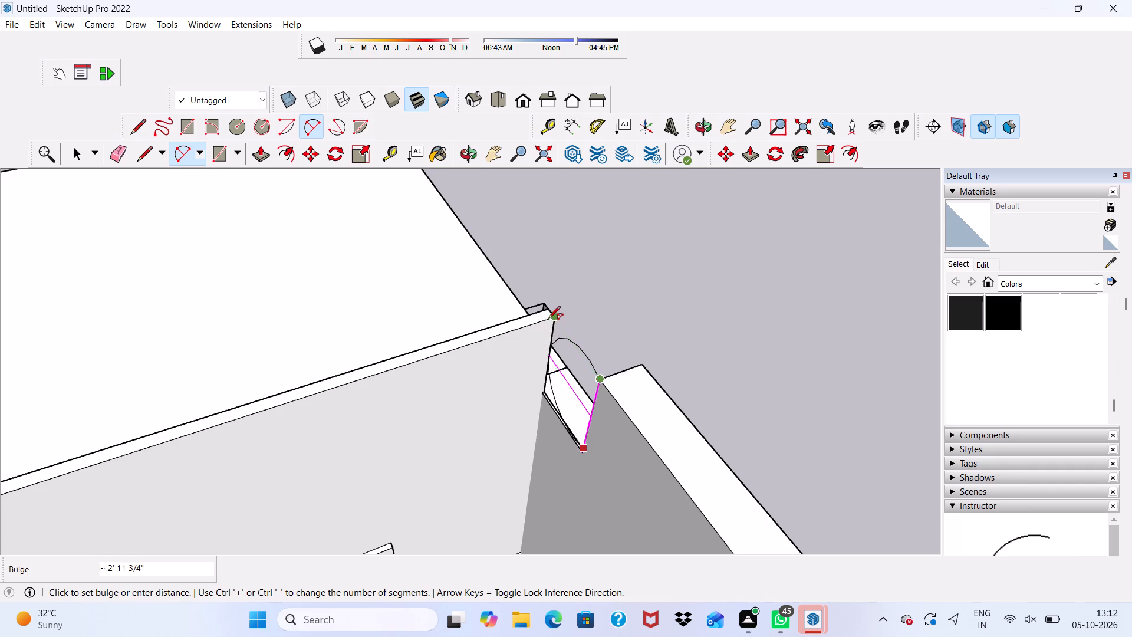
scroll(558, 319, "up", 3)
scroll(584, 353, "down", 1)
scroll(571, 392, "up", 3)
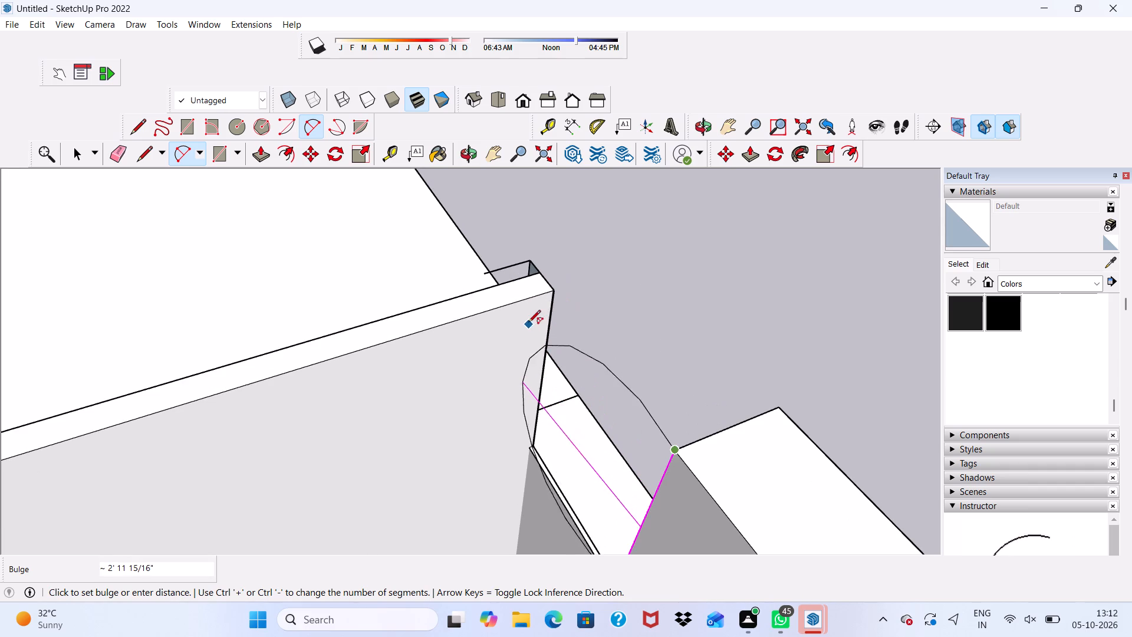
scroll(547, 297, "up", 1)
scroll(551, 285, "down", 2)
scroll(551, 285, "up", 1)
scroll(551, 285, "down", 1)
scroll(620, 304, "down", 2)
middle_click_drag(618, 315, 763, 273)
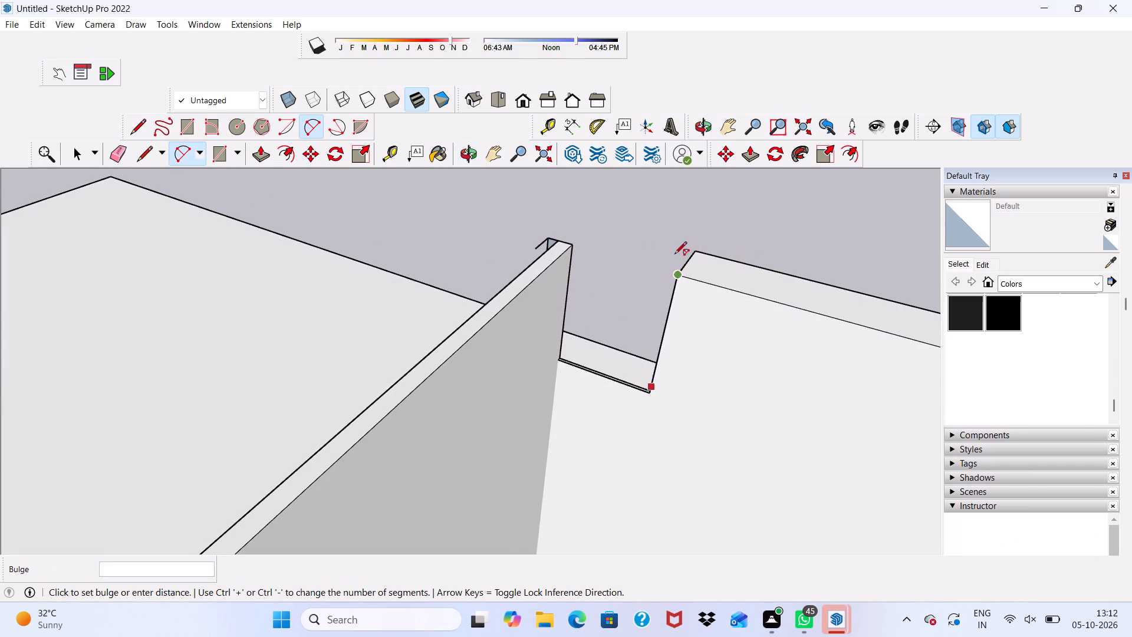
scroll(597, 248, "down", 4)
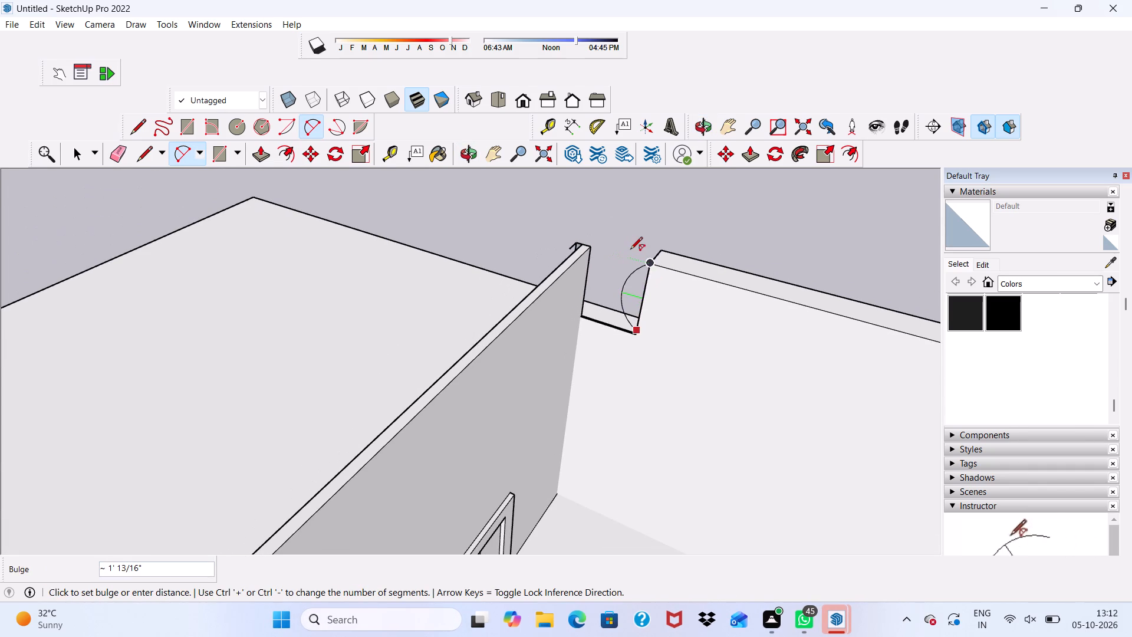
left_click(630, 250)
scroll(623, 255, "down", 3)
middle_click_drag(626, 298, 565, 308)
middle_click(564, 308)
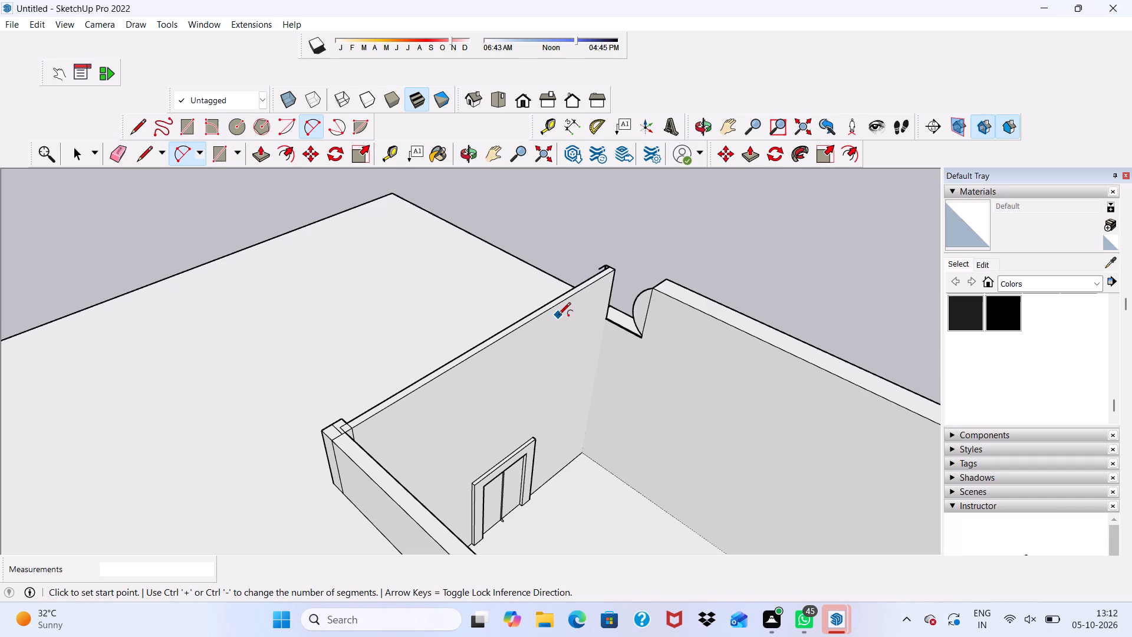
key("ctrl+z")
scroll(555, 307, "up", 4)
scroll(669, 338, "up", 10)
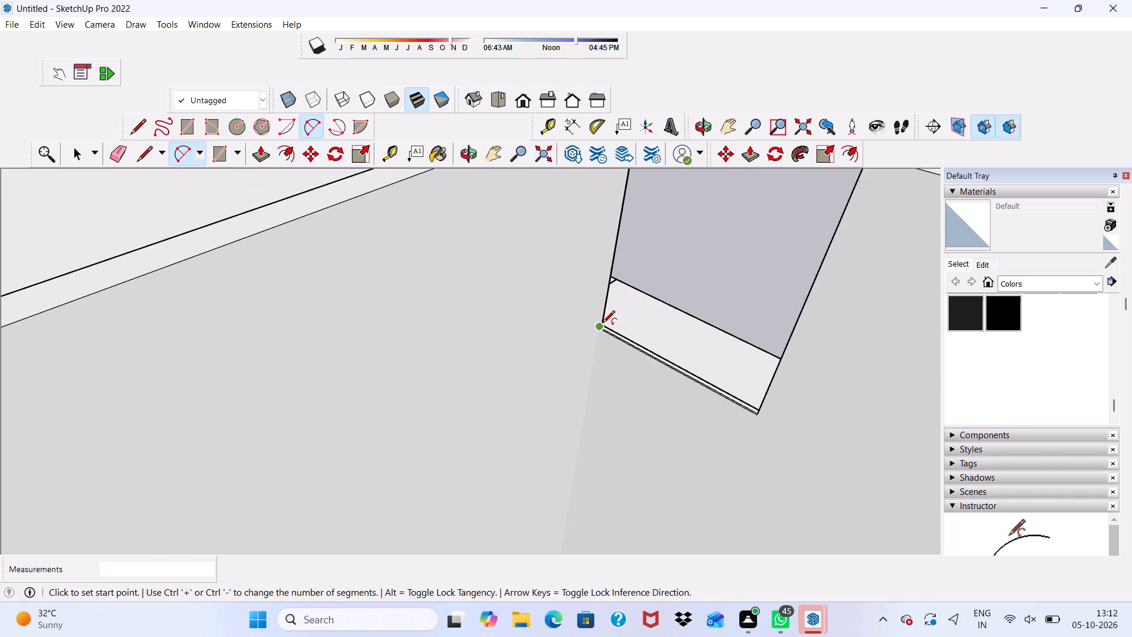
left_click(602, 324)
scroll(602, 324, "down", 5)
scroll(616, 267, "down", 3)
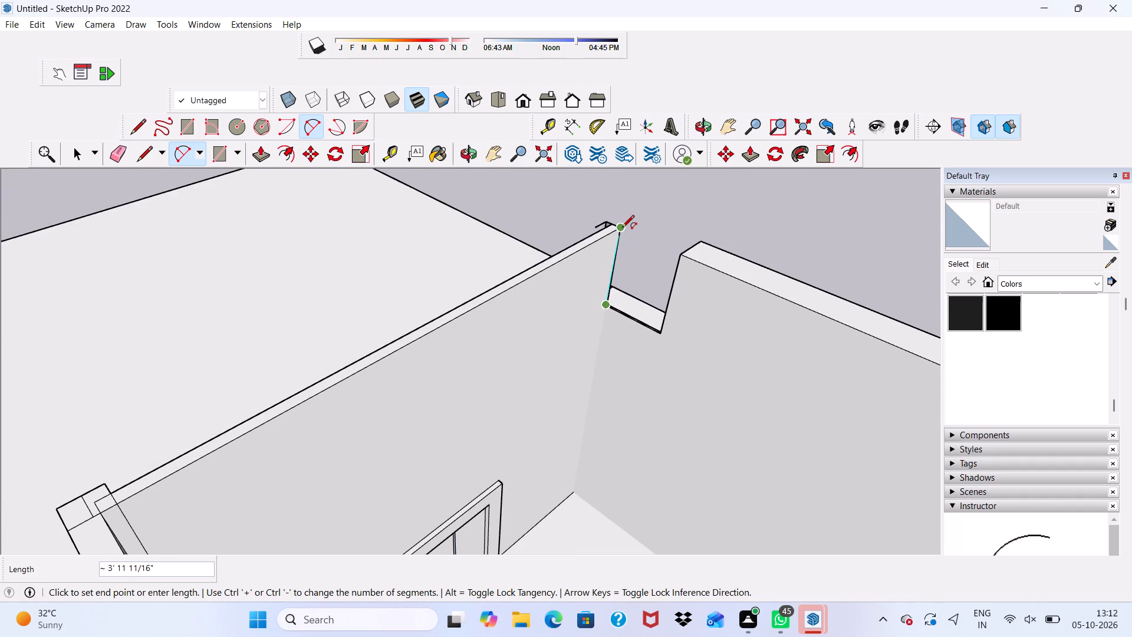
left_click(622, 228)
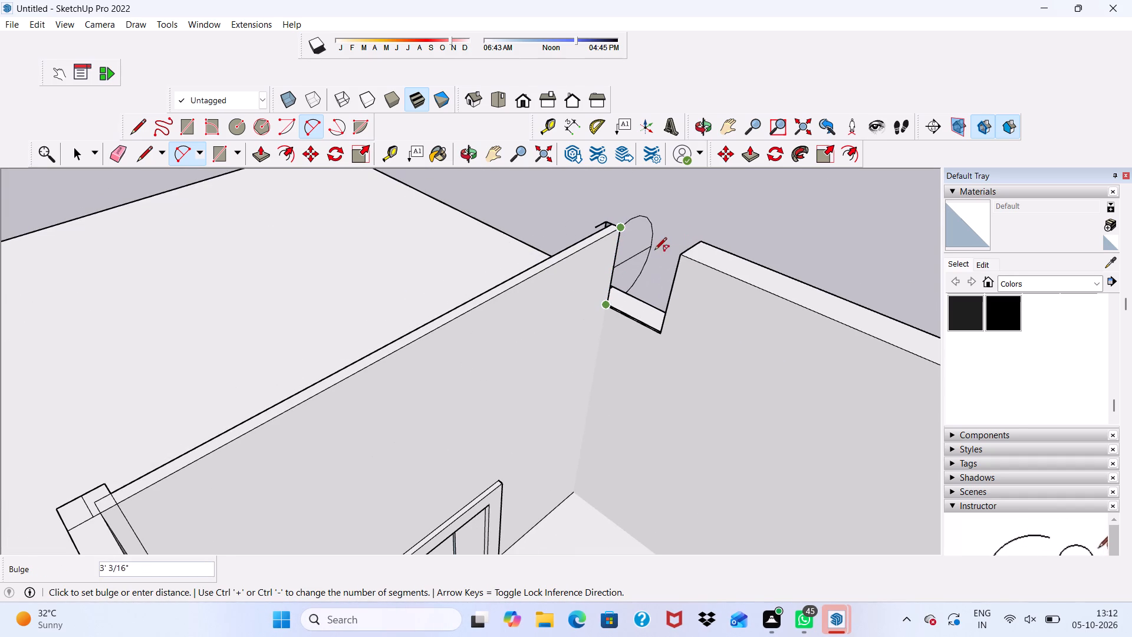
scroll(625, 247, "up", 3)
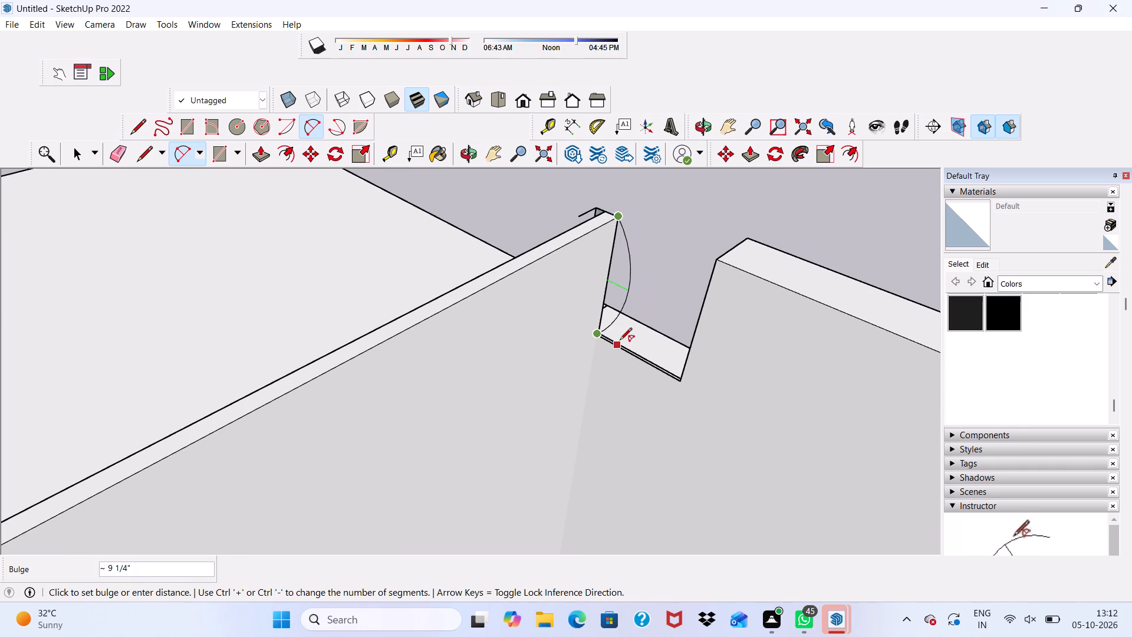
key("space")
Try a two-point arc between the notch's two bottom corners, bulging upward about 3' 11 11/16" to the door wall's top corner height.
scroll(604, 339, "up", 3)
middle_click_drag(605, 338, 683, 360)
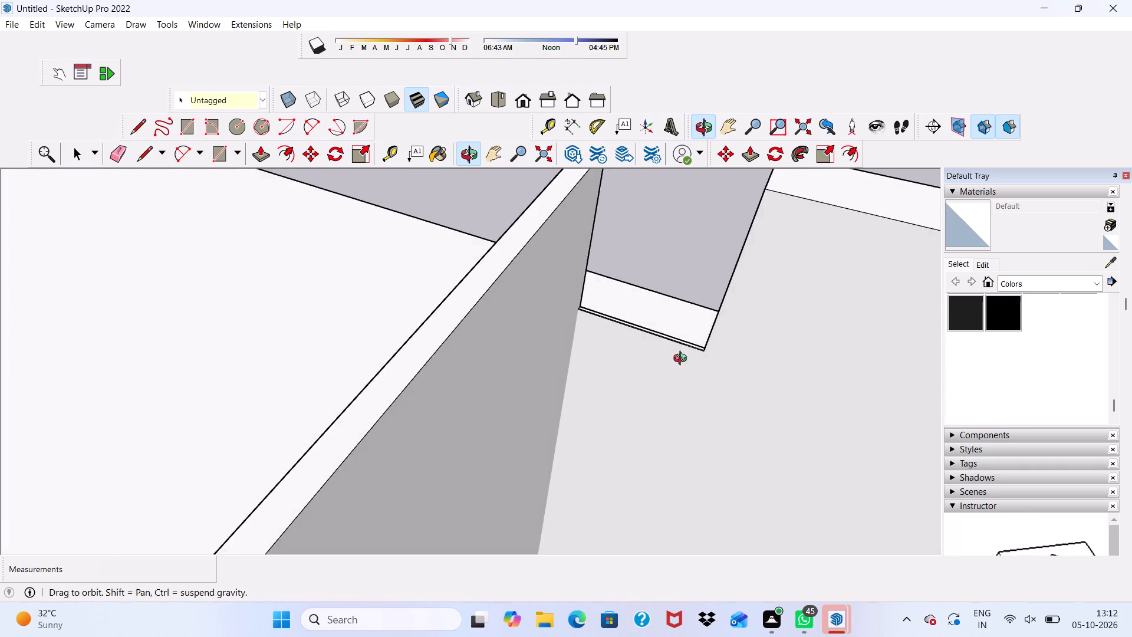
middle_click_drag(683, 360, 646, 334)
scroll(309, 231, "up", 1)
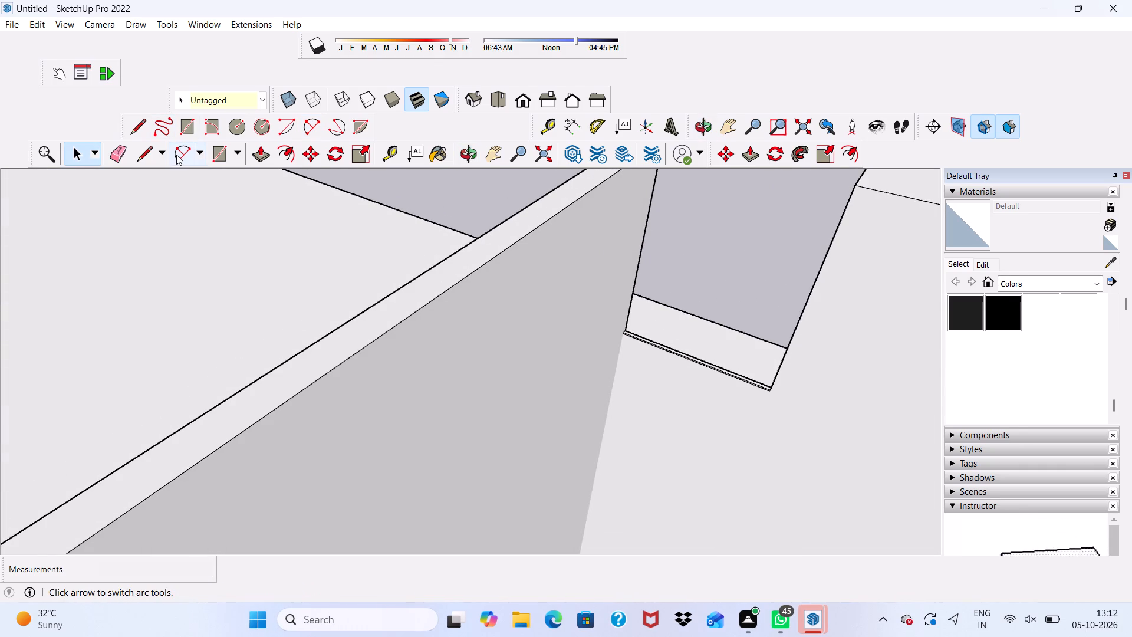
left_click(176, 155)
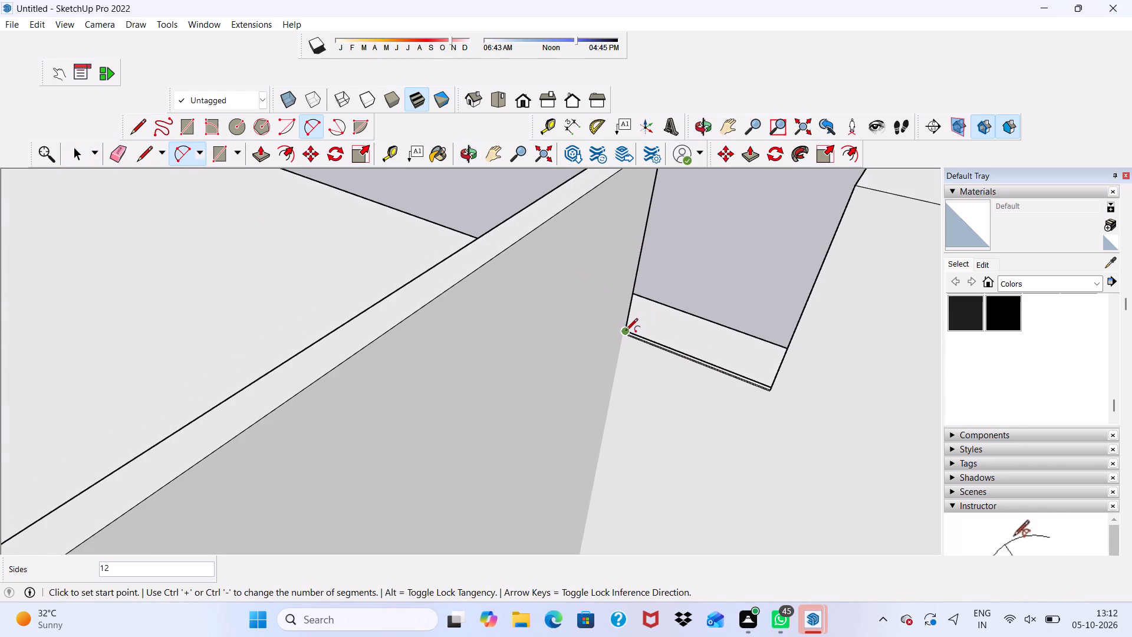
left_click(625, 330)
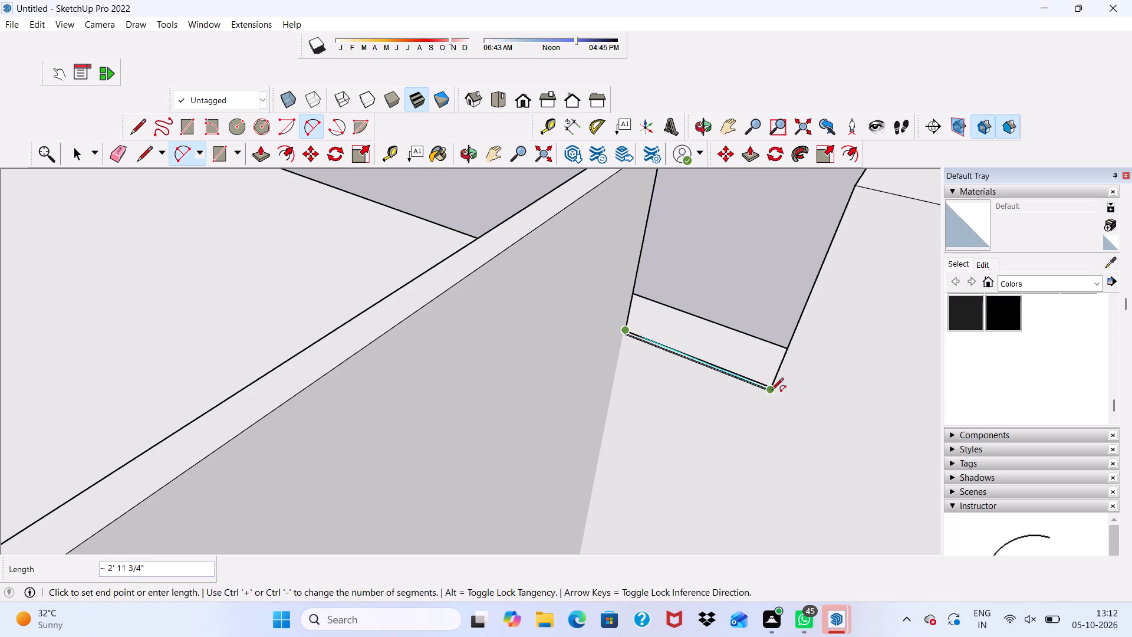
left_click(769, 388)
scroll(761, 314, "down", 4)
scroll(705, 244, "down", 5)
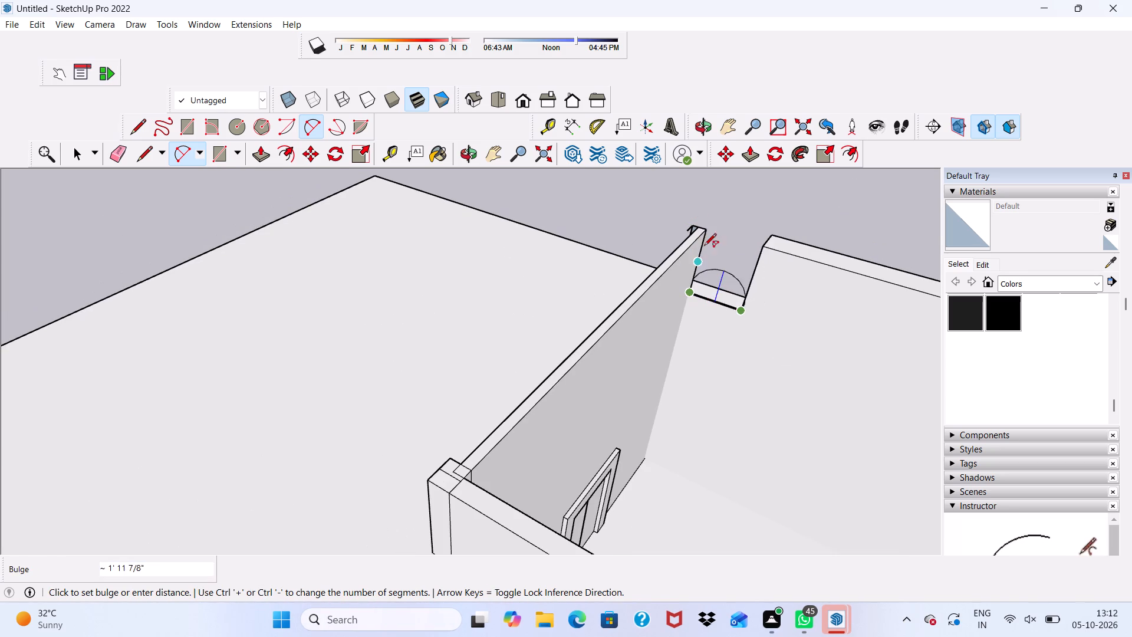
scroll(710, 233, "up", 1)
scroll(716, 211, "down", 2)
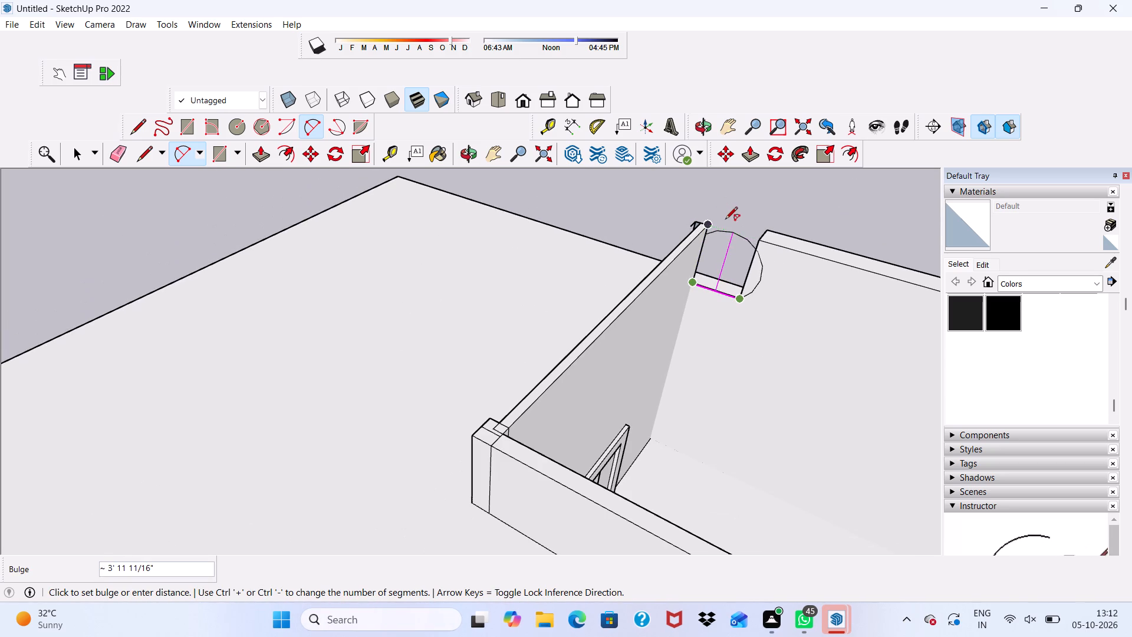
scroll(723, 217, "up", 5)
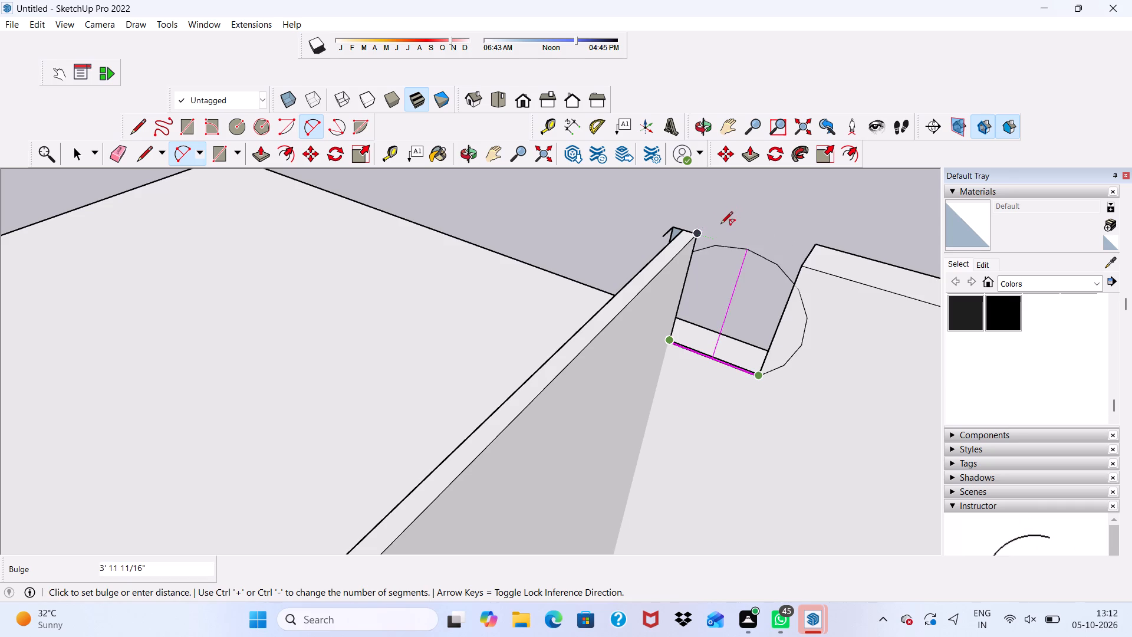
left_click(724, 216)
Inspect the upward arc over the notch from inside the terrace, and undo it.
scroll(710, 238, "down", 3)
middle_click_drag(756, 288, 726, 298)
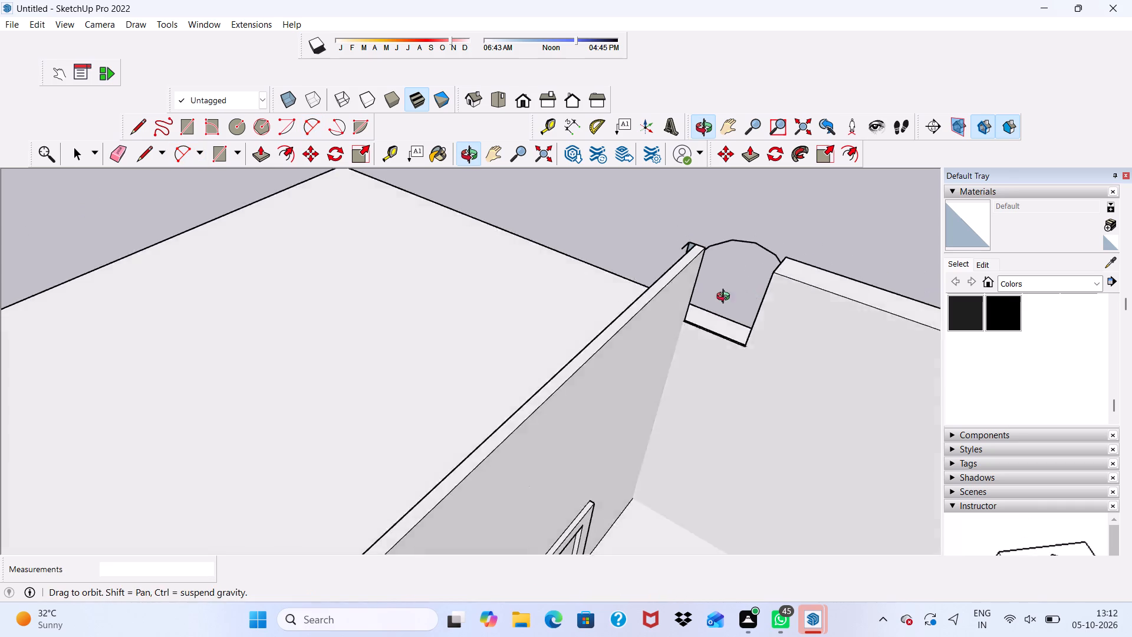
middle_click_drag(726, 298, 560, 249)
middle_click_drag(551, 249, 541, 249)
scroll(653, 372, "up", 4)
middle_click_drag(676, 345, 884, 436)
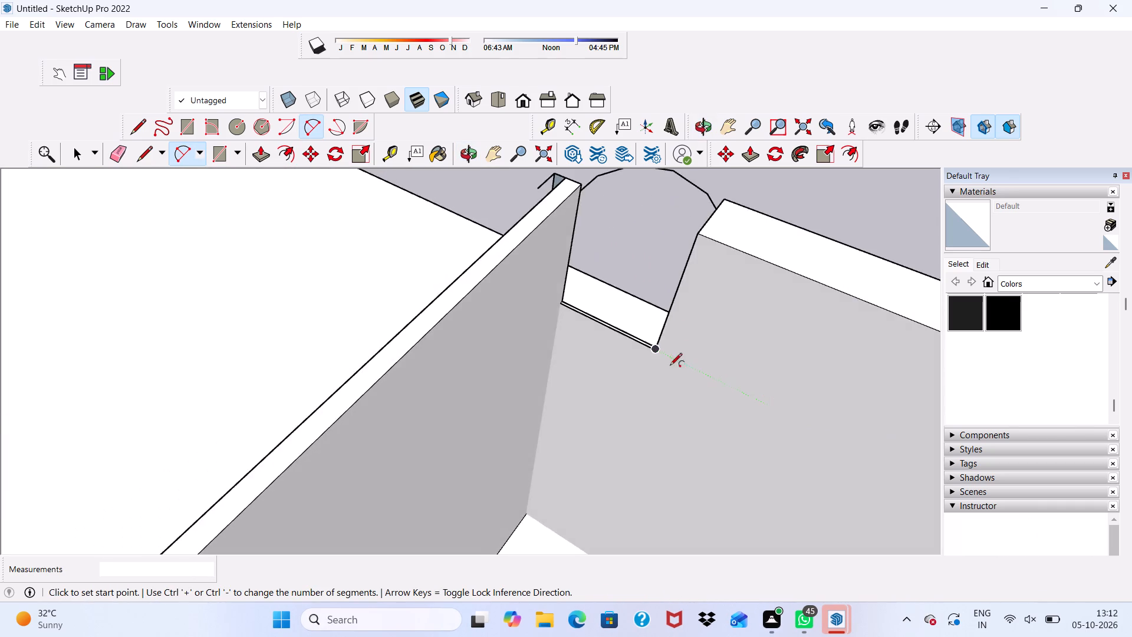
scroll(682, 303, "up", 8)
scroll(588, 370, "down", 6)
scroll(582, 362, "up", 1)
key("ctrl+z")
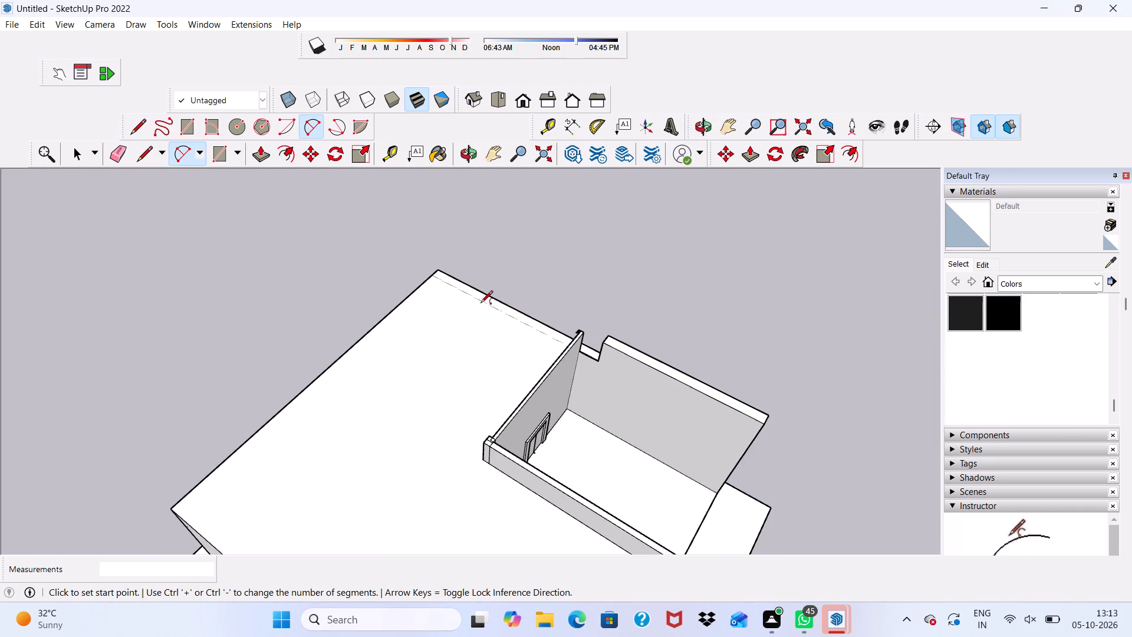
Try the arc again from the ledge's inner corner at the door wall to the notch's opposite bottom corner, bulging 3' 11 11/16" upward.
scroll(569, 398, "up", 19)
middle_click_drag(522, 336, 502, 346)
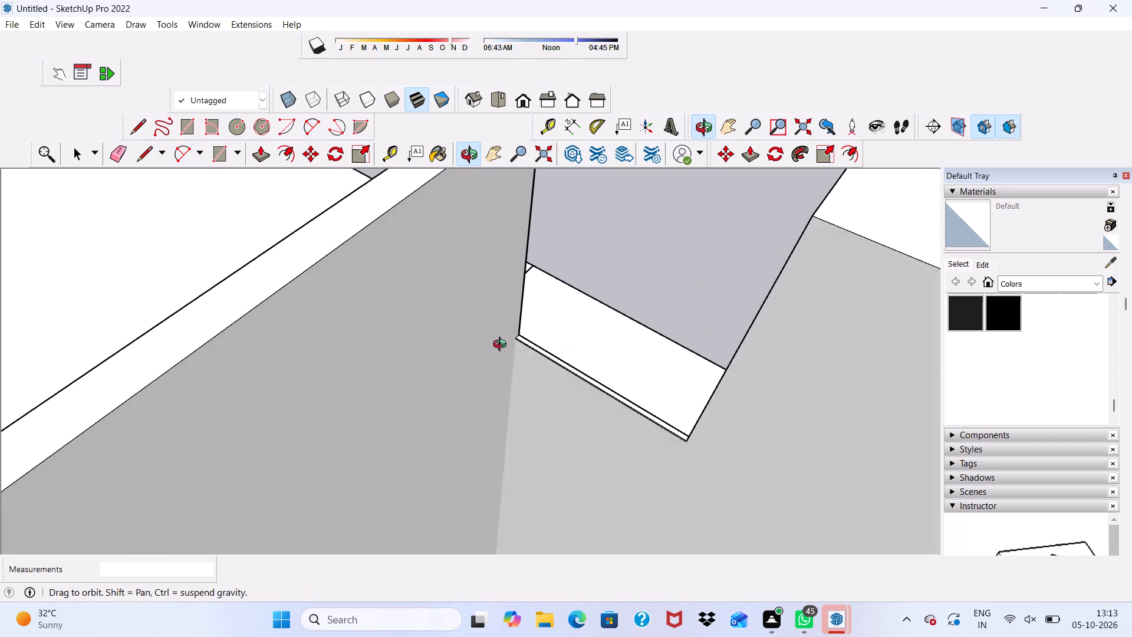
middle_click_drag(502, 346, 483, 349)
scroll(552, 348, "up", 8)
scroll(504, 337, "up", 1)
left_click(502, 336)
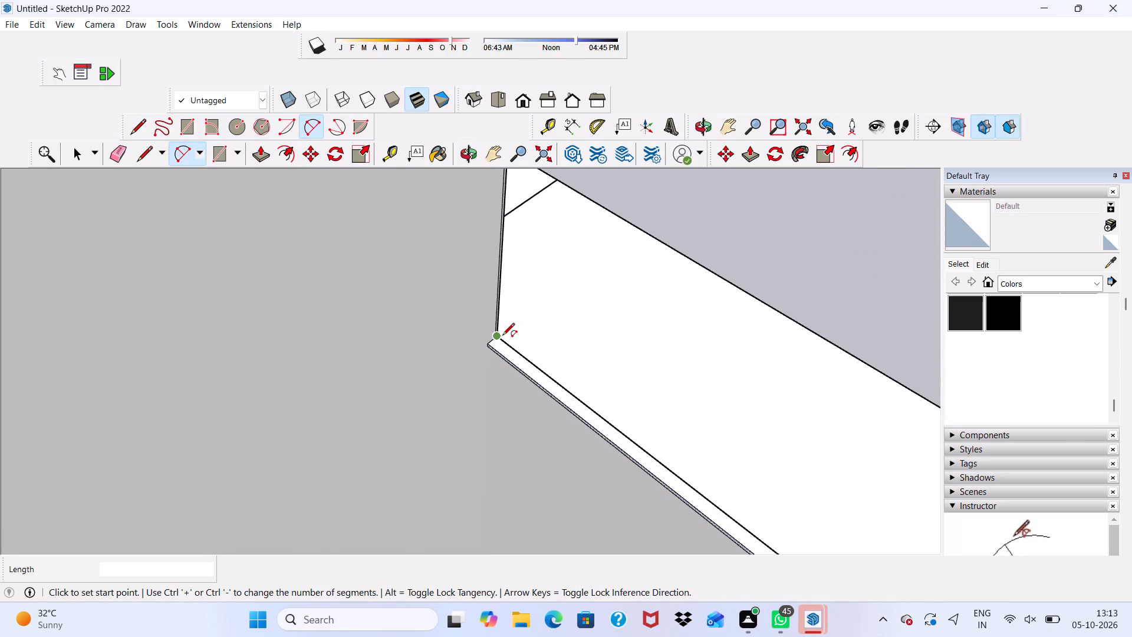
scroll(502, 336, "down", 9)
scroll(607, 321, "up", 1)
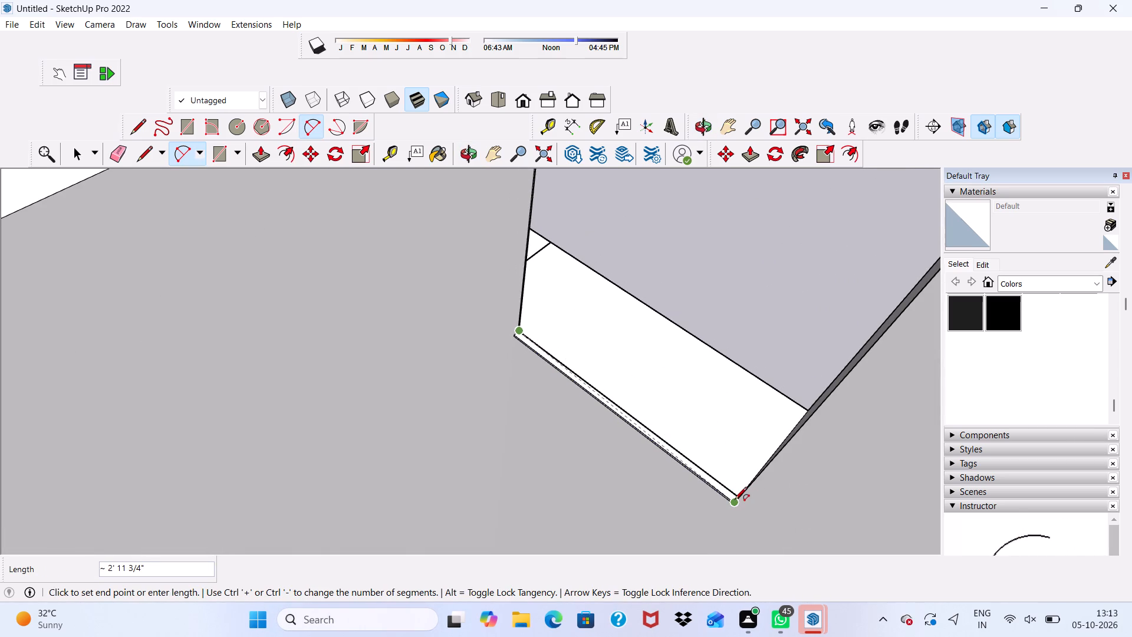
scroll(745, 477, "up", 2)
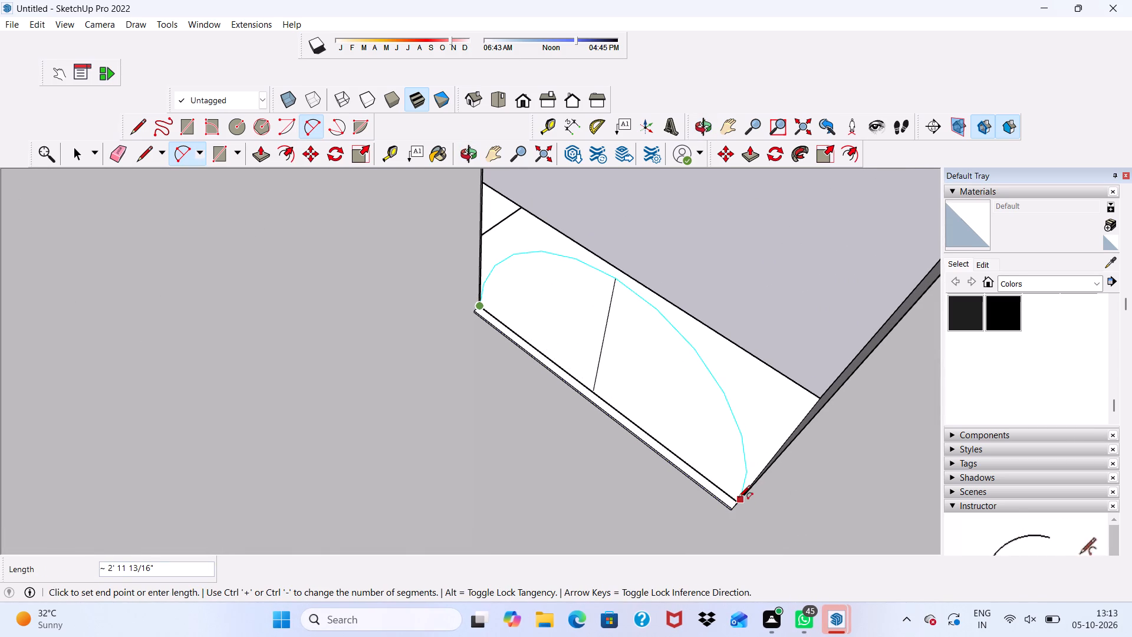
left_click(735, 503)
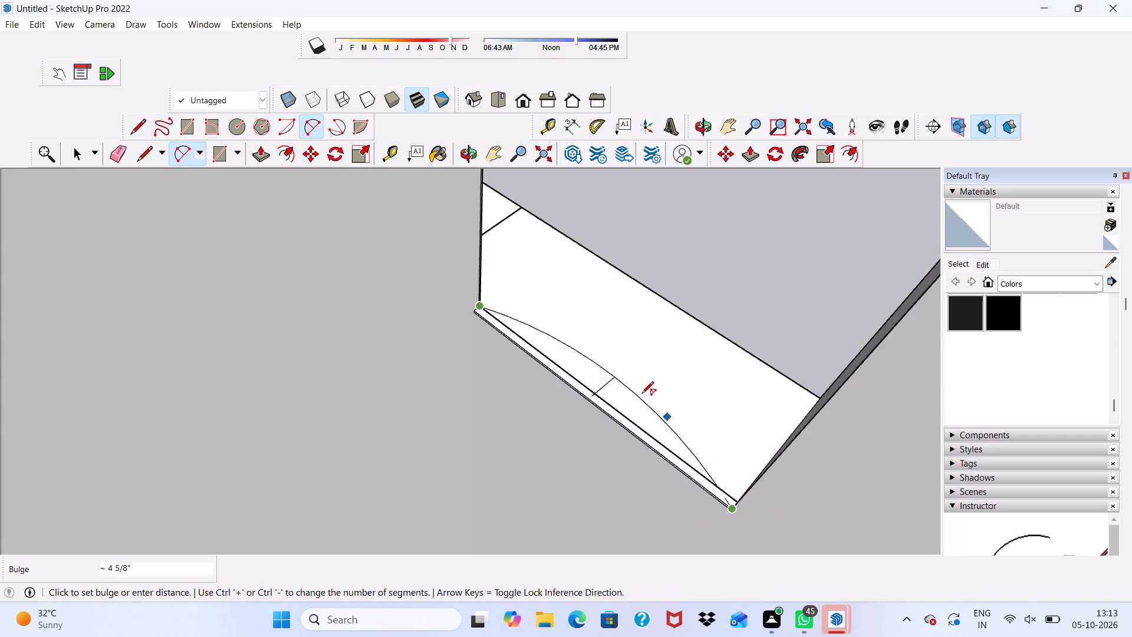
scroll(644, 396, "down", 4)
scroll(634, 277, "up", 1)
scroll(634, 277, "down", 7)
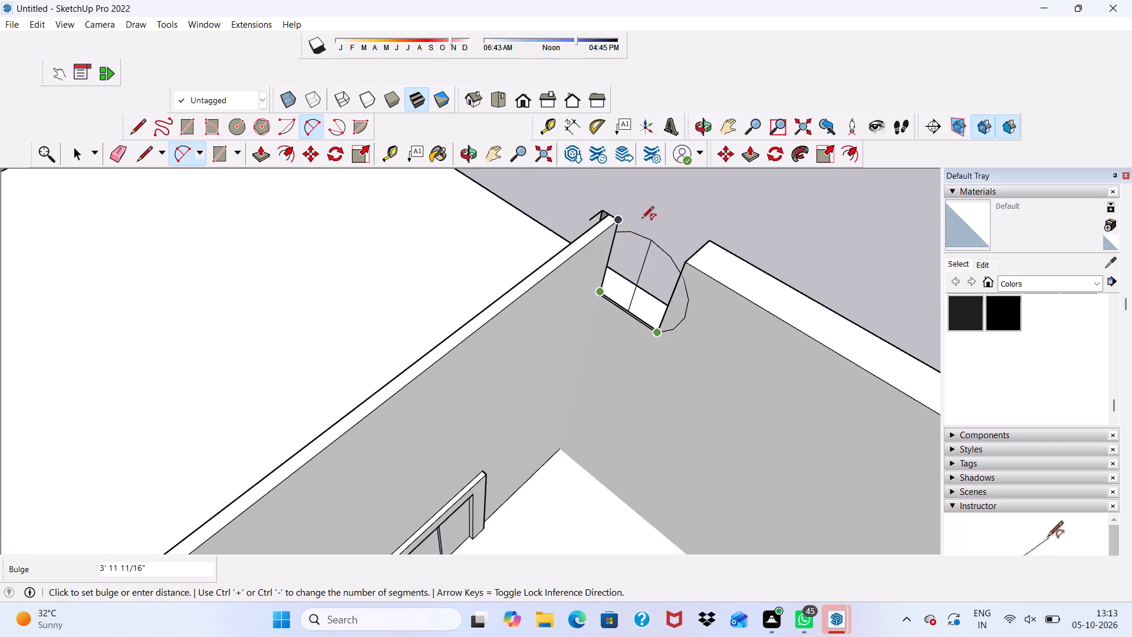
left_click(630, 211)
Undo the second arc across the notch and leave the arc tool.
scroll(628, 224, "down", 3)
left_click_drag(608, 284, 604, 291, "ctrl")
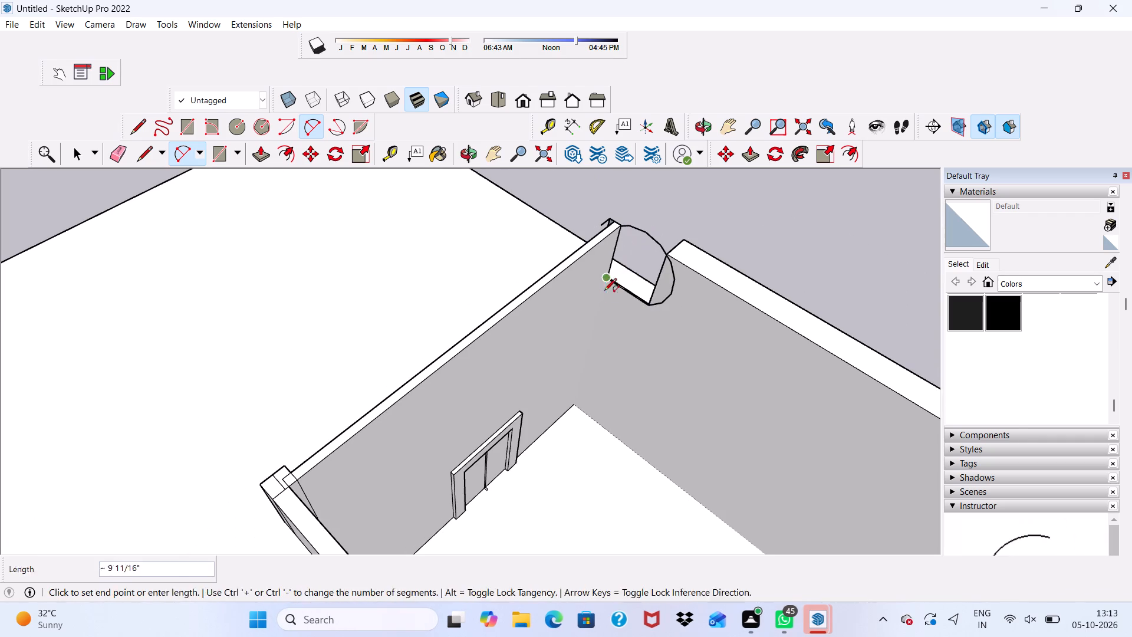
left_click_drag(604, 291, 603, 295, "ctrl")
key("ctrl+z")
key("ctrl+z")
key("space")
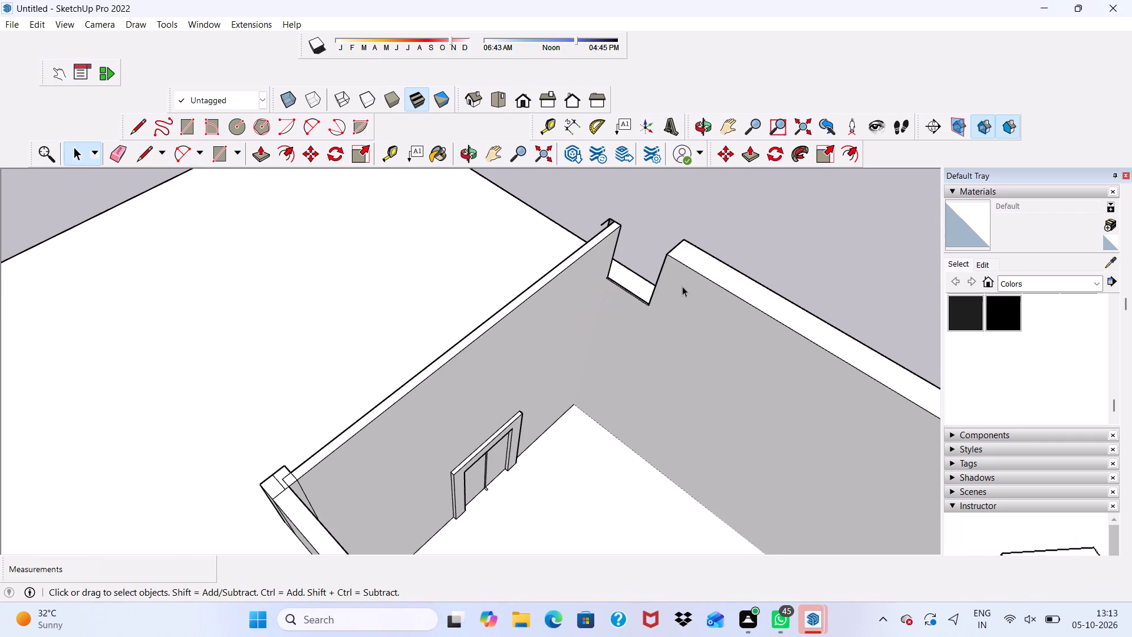
Erase the short stray line near the top of the door wall's outer face, beside the notch.
scroll(682, 286, "down", 1)
middle_click_drag(678, 287, 46, 207)
scroll(329, 346, "up", 3)
scroll(387, 313, "up", 1)
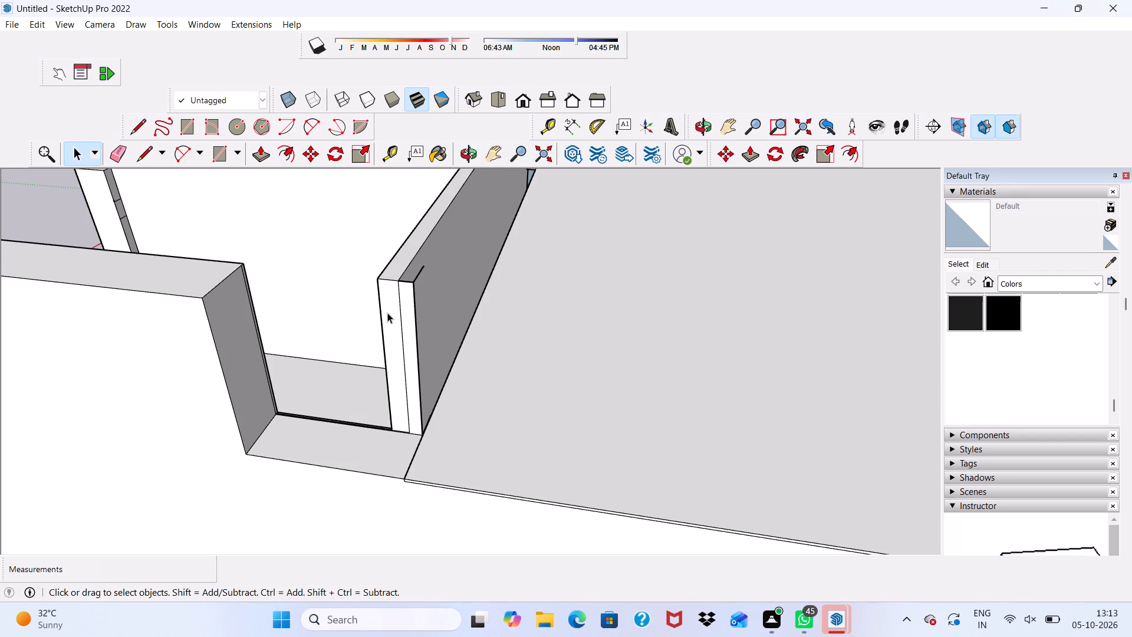
scroll(0, 526, "down", 6)
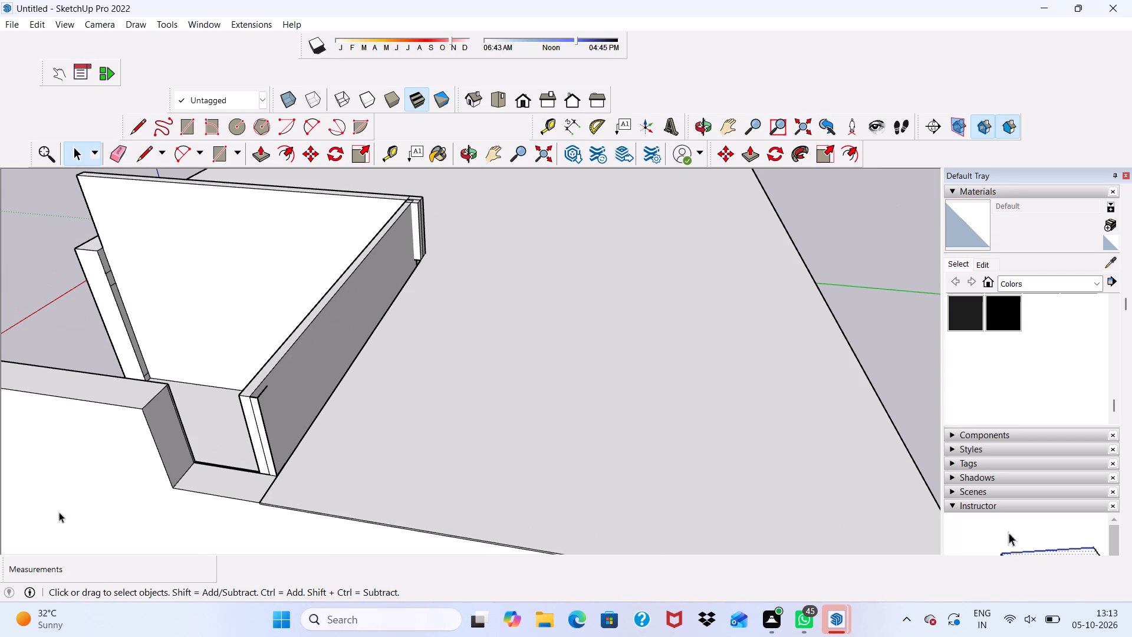
middle_click_drag(94, 492, 238, 458)
scroll(439, 420, "up", 4)
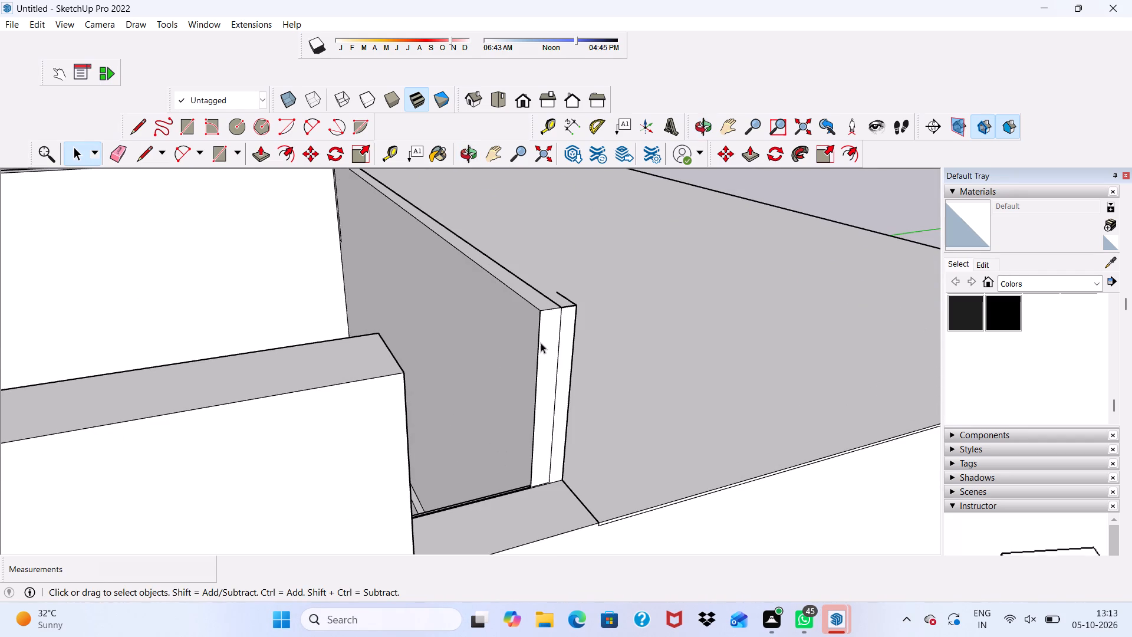
middle_click_drag(535, 354, 39, 434)
scroll(348, 401, "up", 3)
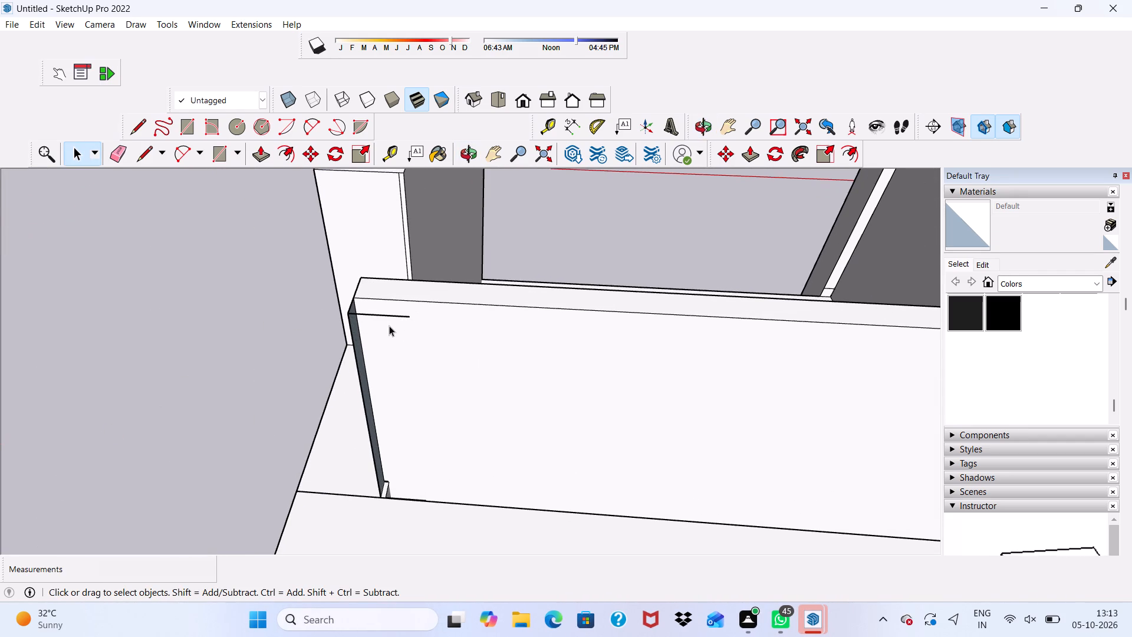
left_click(117, 152)
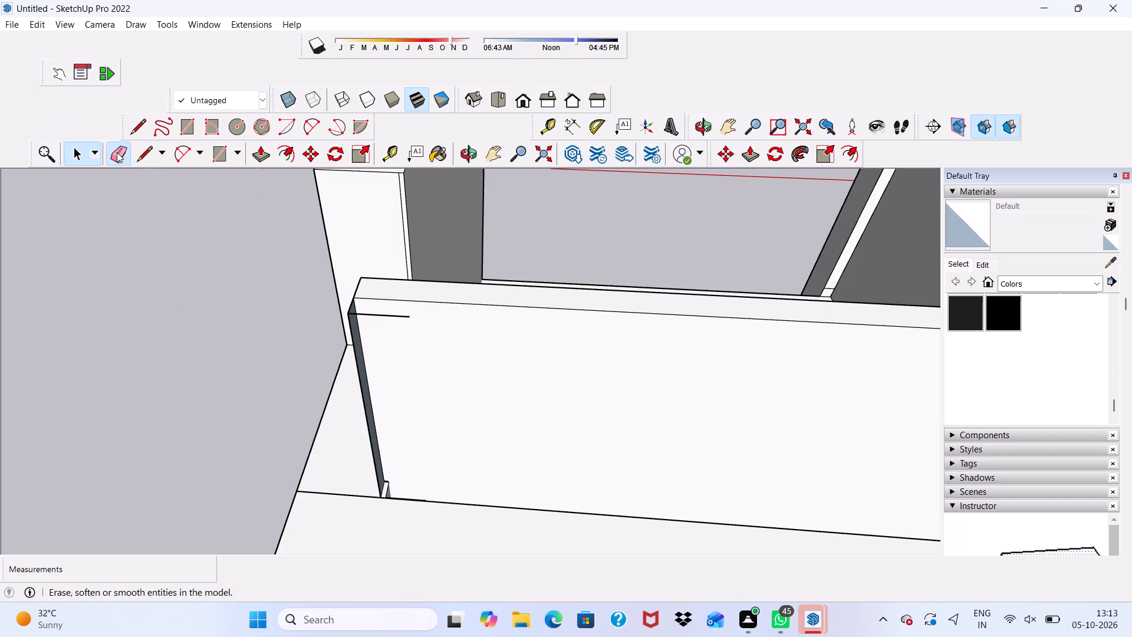
scroll(463, 350, "up", 3)
left_click_drag(372, 303, 367, 311)
scroll(241, 339, "down", 3)
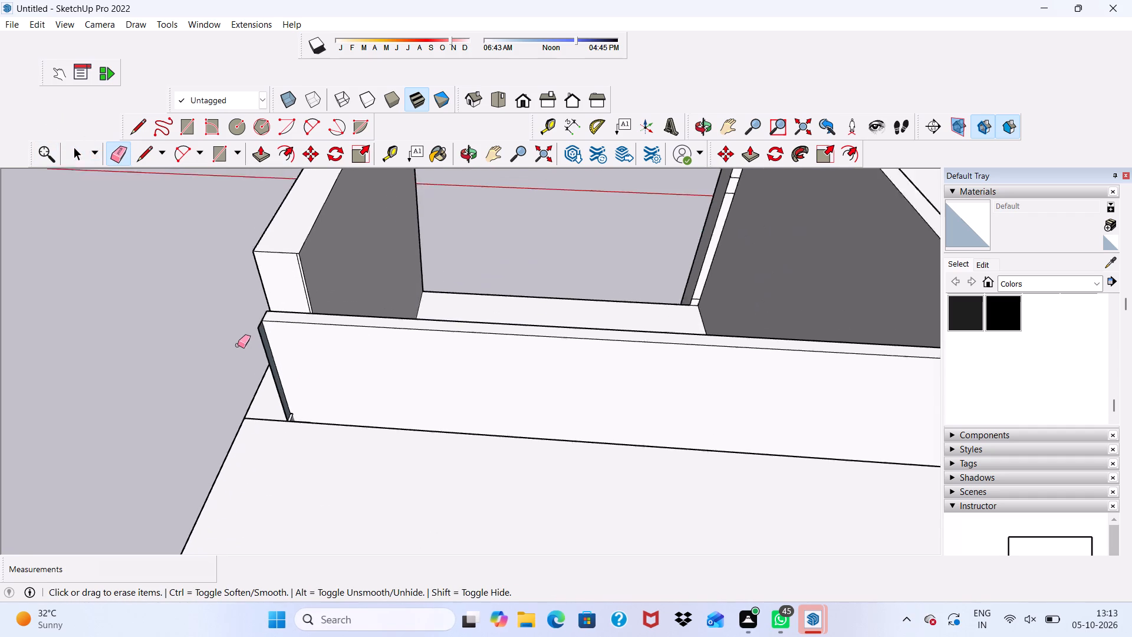
Erase the thin leftover vertical strip and its remaining top edge at the door wall's notch end.
scroll(238, 345, "down", 1)
middle_click_drag(237, 345, 104, 319)
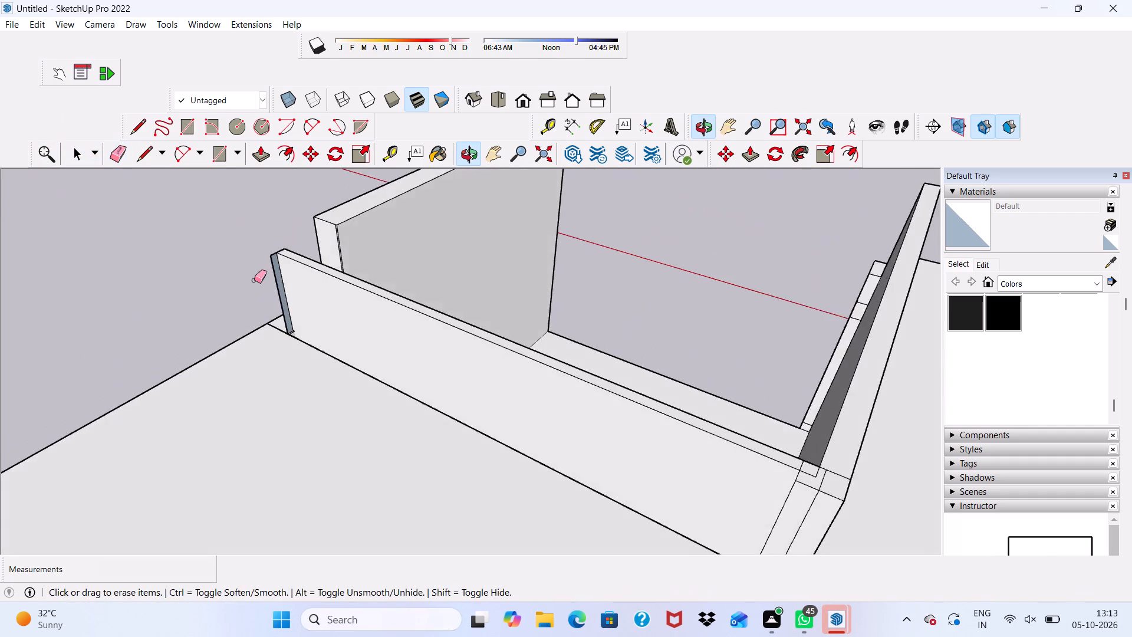
scroll(254, 280, "up", 4)
scroll(298, 239, "up", 4)
left_click(304, 214)
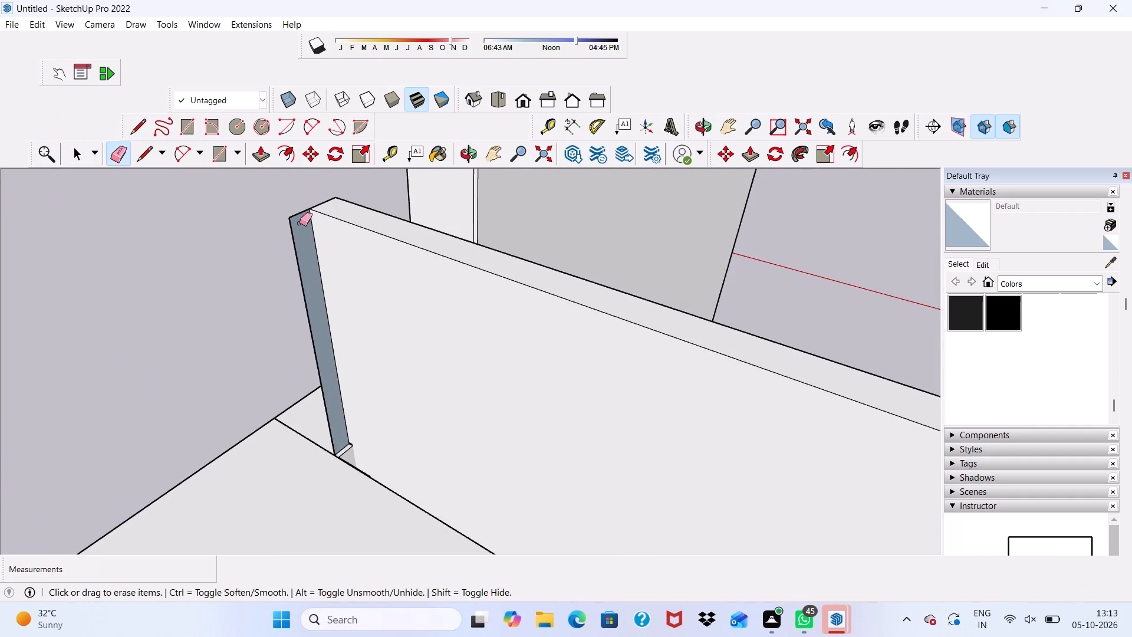
left_click_drag(294, 237, 294, 254)
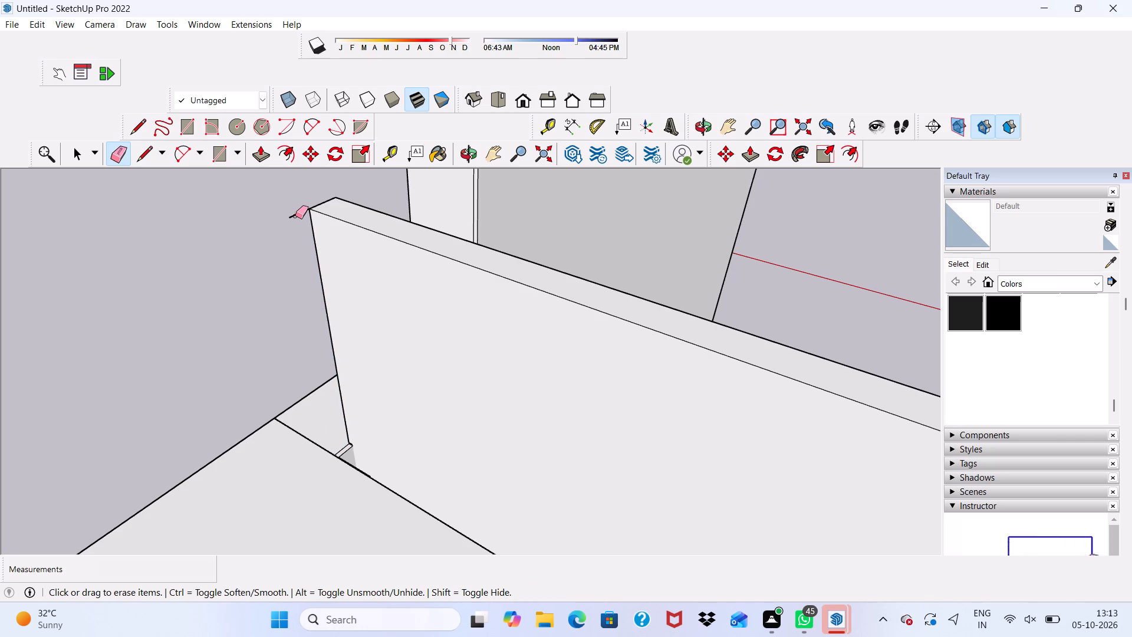
left_click(295, 216)
Examine the small leftover sliver at the foot of the door wall's notch end.
scroll(351, 420, "up", 3)
scroll(351, 448, "down", 2)
middle_click_drag(345, 467, 341, 501)
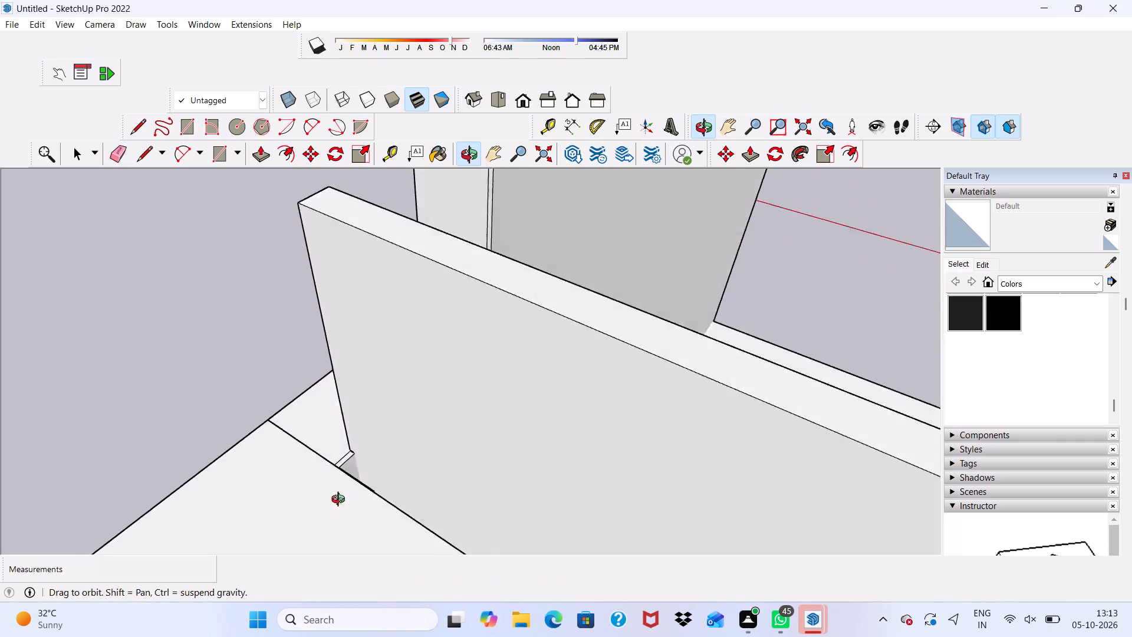
middle_click_drag(341, 501, 373, 424)
key("space")
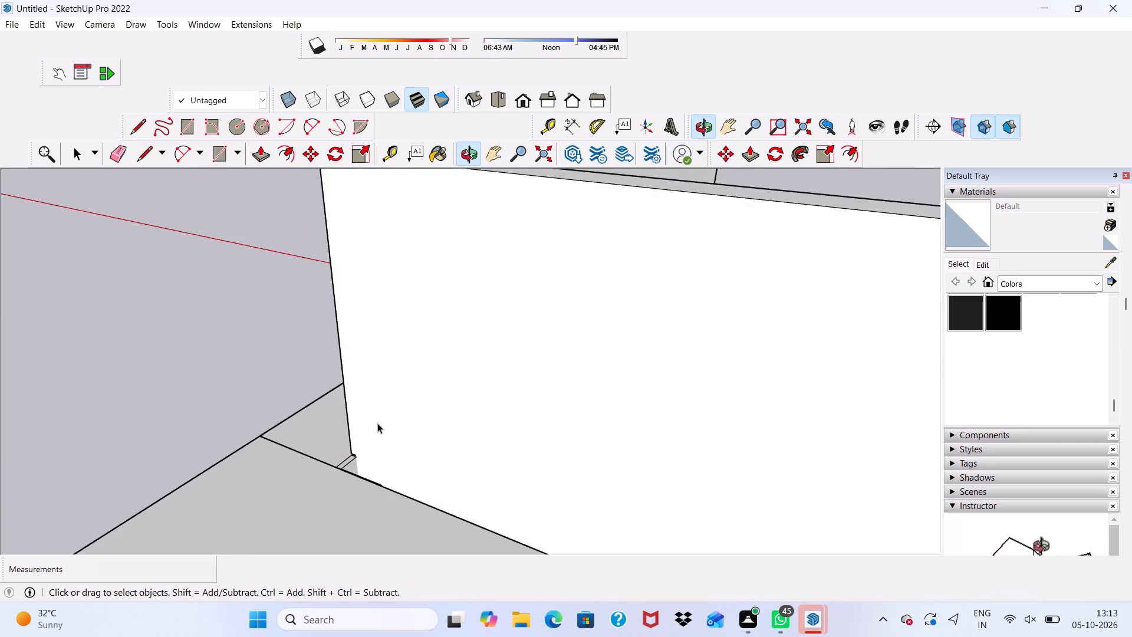
scroll(379, 422, "up", 1)
scroll(351, 433, "down", 1)
scroll(351, 433, "up", 1)
scroll(351, 433, "down", 1)
scroll(351, 433, "up", 1)
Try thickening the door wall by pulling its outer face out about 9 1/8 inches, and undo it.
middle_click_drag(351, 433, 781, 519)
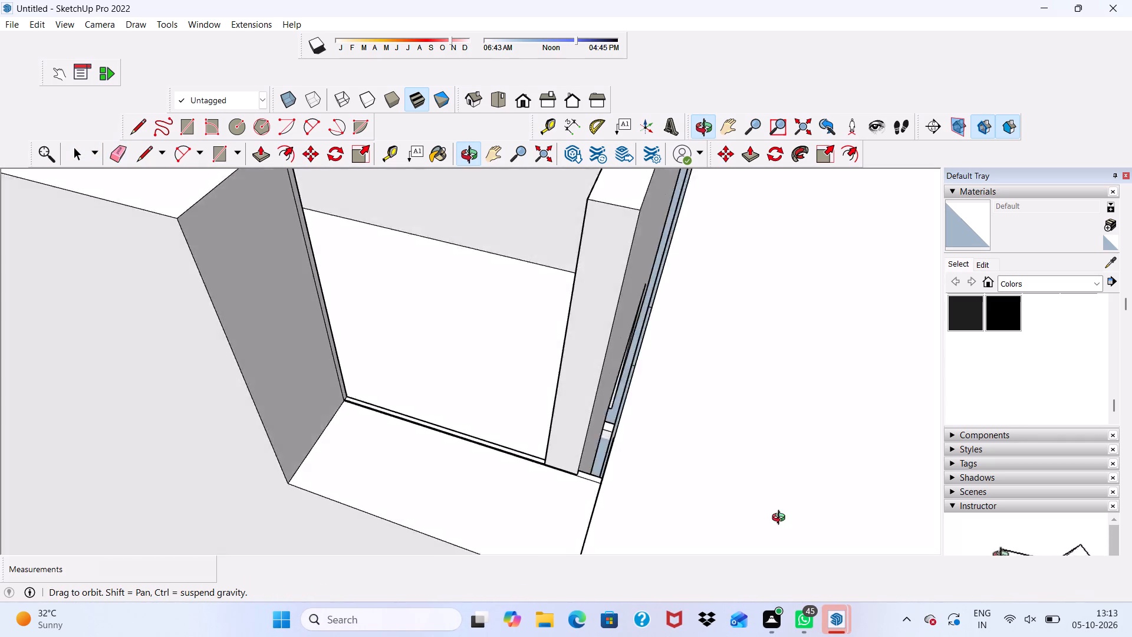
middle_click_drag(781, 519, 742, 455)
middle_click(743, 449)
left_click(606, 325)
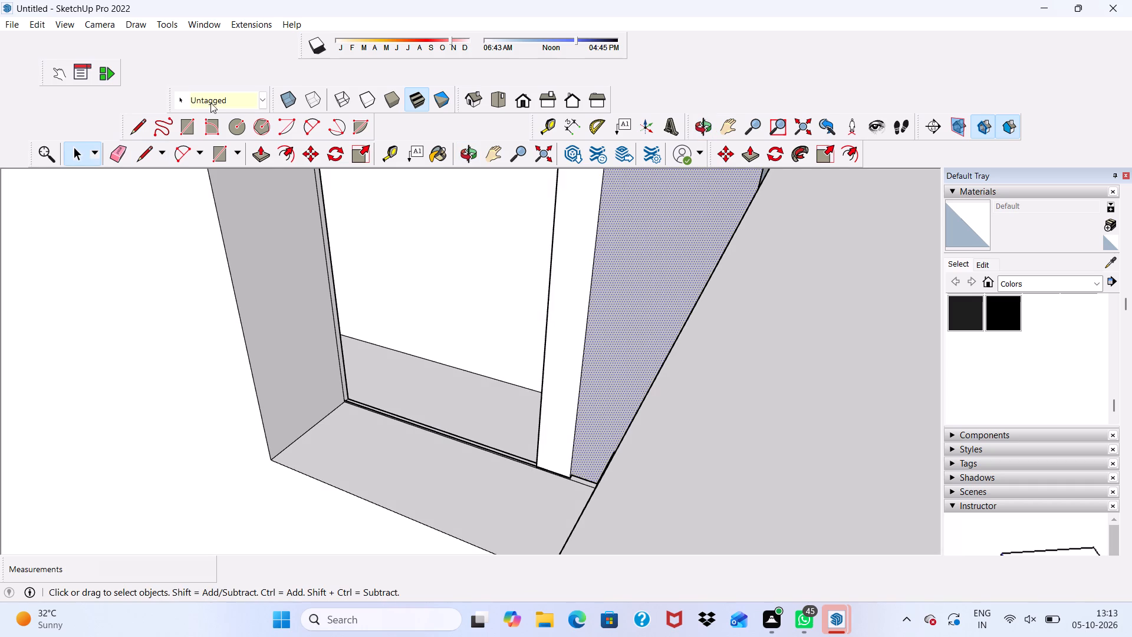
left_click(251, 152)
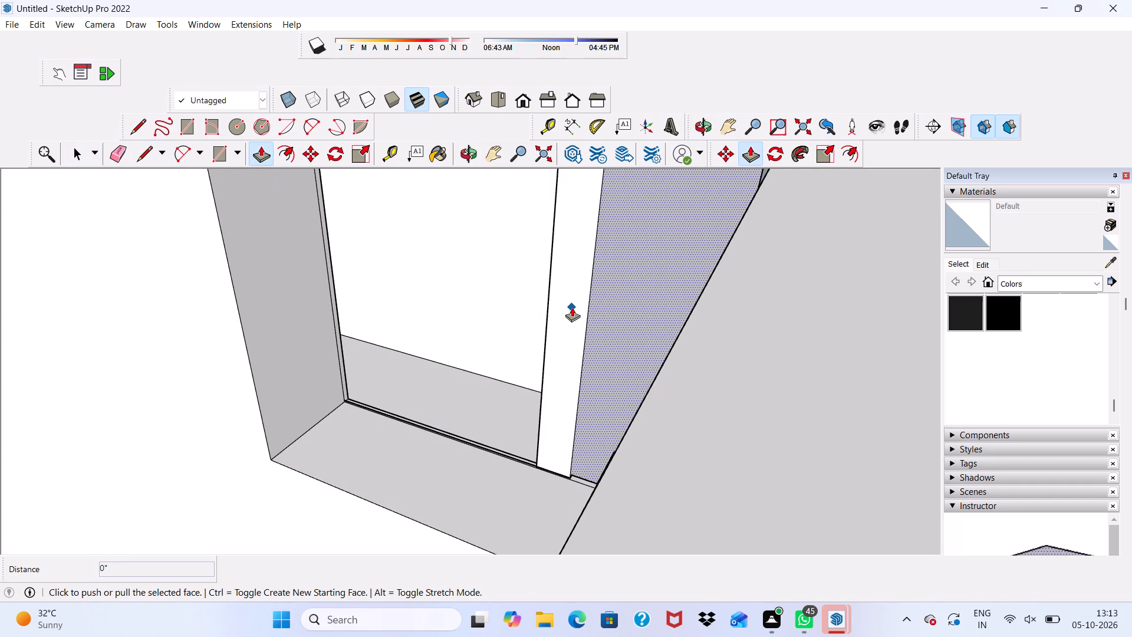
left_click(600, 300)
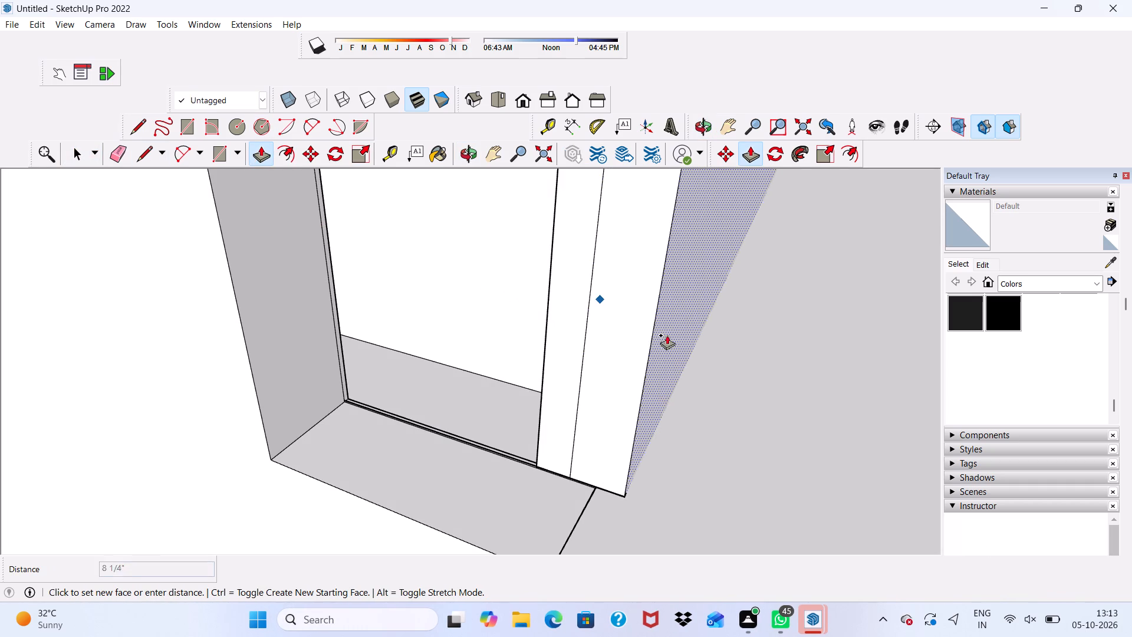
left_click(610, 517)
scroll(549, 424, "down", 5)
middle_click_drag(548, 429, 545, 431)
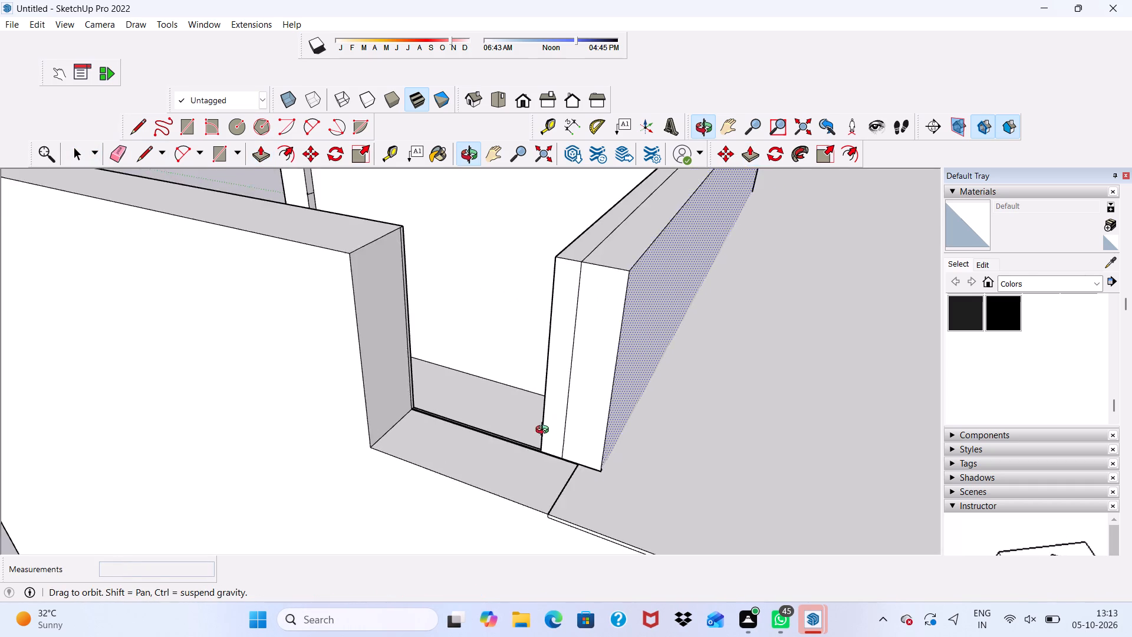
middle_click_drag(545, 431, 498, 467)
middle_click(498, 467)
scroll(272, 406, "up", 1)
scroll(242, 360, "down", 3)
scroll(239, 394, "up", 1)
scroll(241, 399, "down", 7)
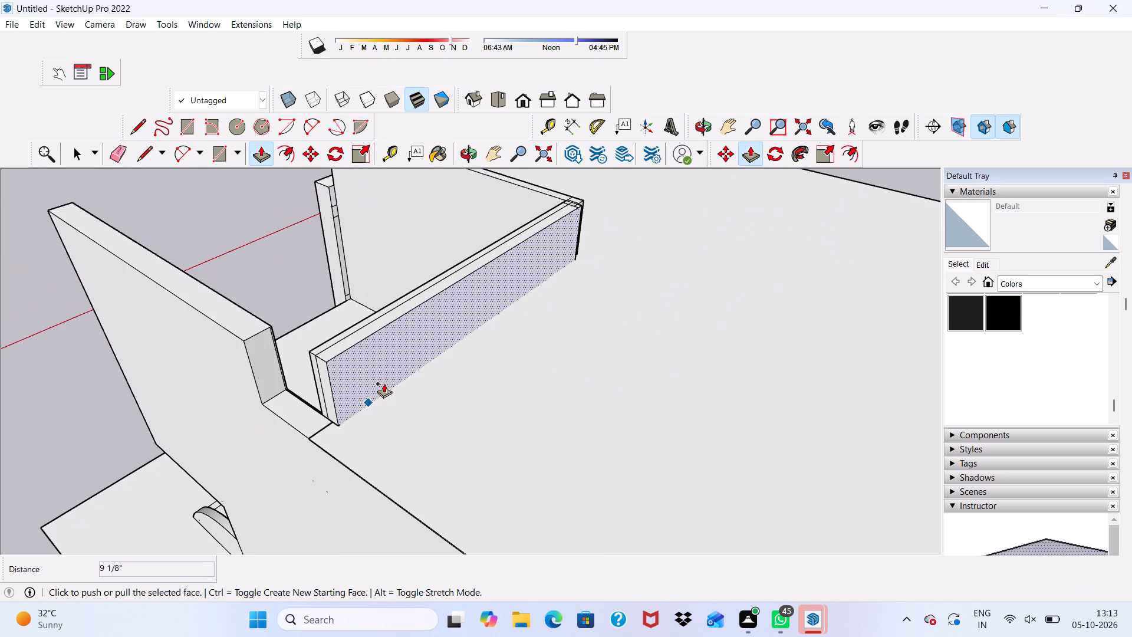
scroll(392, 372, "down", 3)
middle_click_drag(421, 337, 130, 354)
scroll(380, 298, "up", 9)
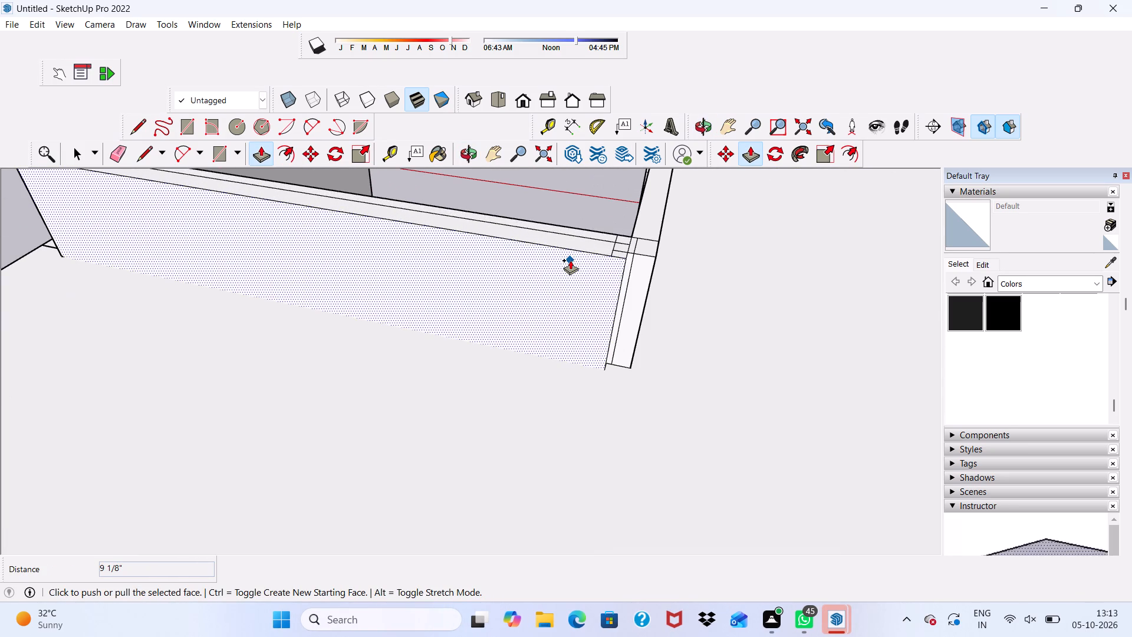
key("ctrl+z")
Push/pull the narrow face at the door wall's far corner about 20' 10 3/8" along the outer face towards the notch.
scroll(651, 268, "up", 2)
scroll(550, 244, "up", 3)
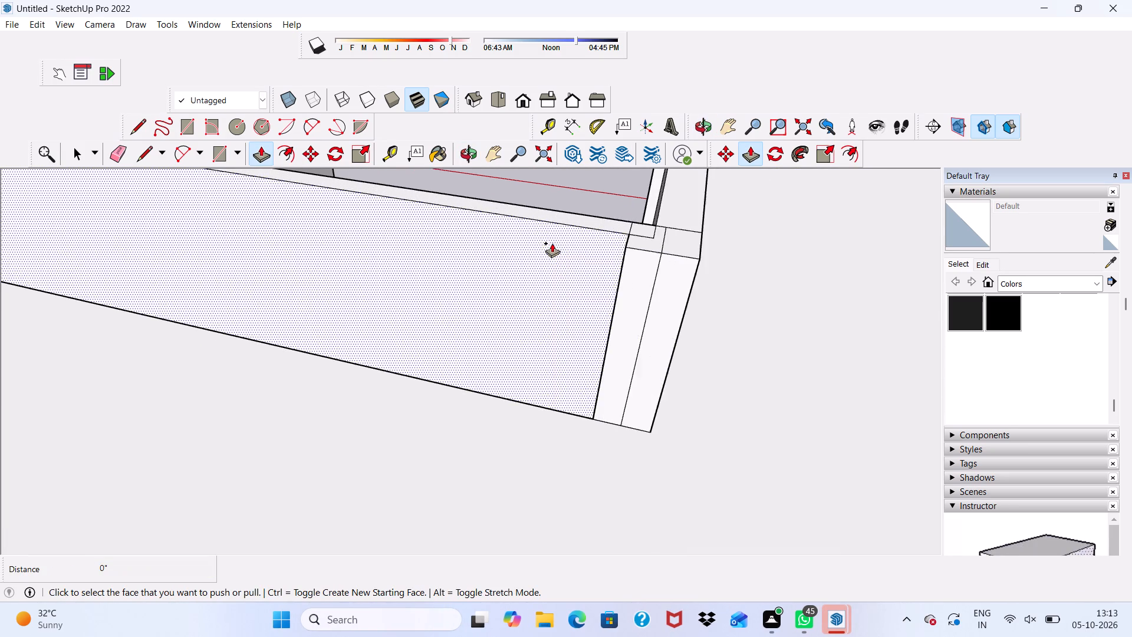
middle_click_drag(560, 262, 664, 285)
scroll(651, 244, "up", 3)
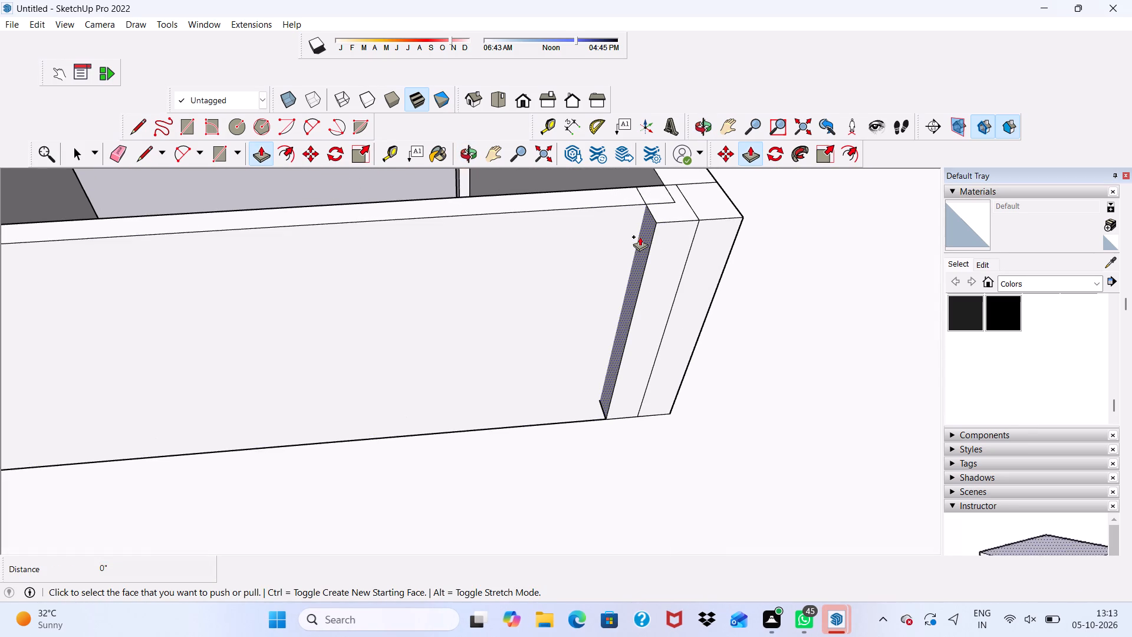
left_click(640, 237)
scroll(472, 278, "down", 20)
scroll(472, 278, "down", 4)
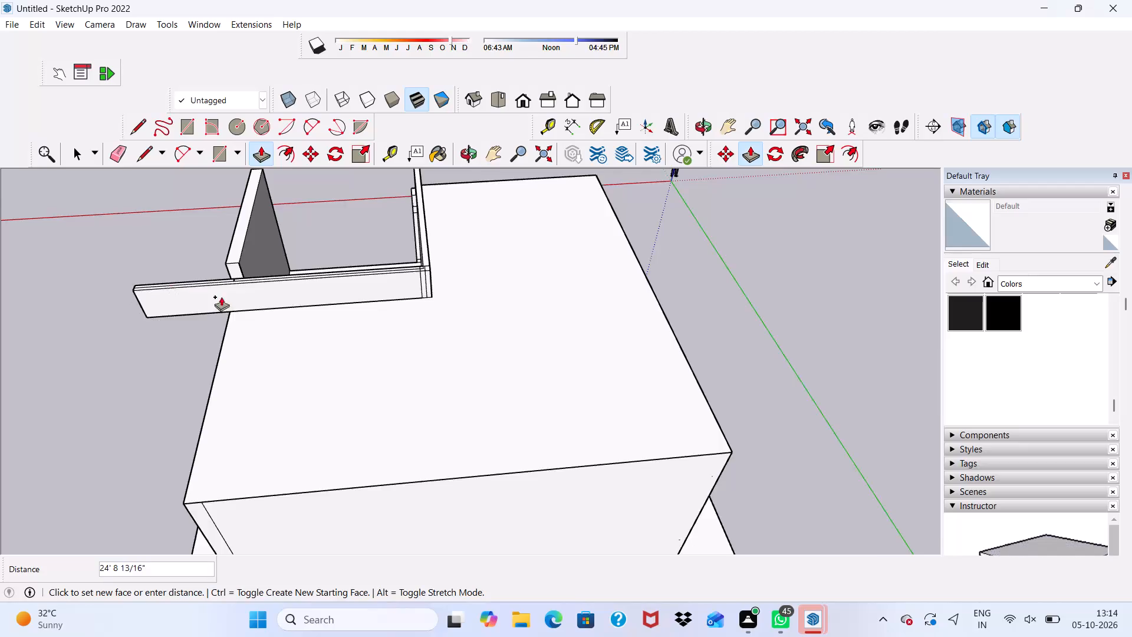
scroll(221, 297, "up", 4)
scroll(199, 252, "down", 1)
middle_click_drag(200, 260, 447, 339)
scroll(377, 508, "up", 5)
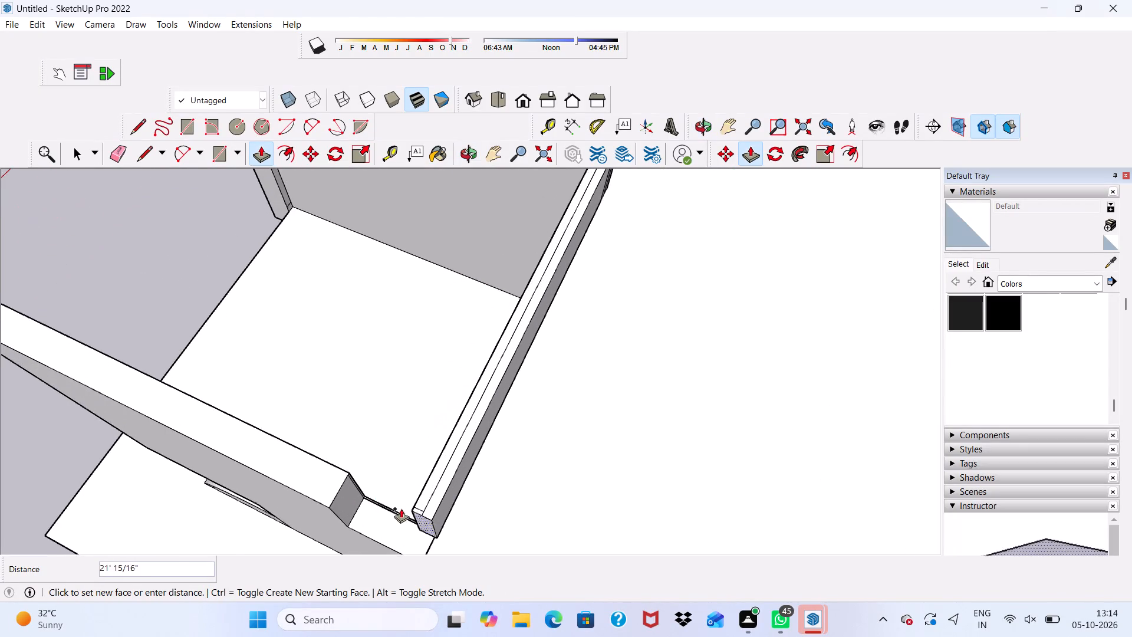
scroll(402, 510, "up", 6)
left_click(447, 514)
scroll(357, 443, "down", 4)
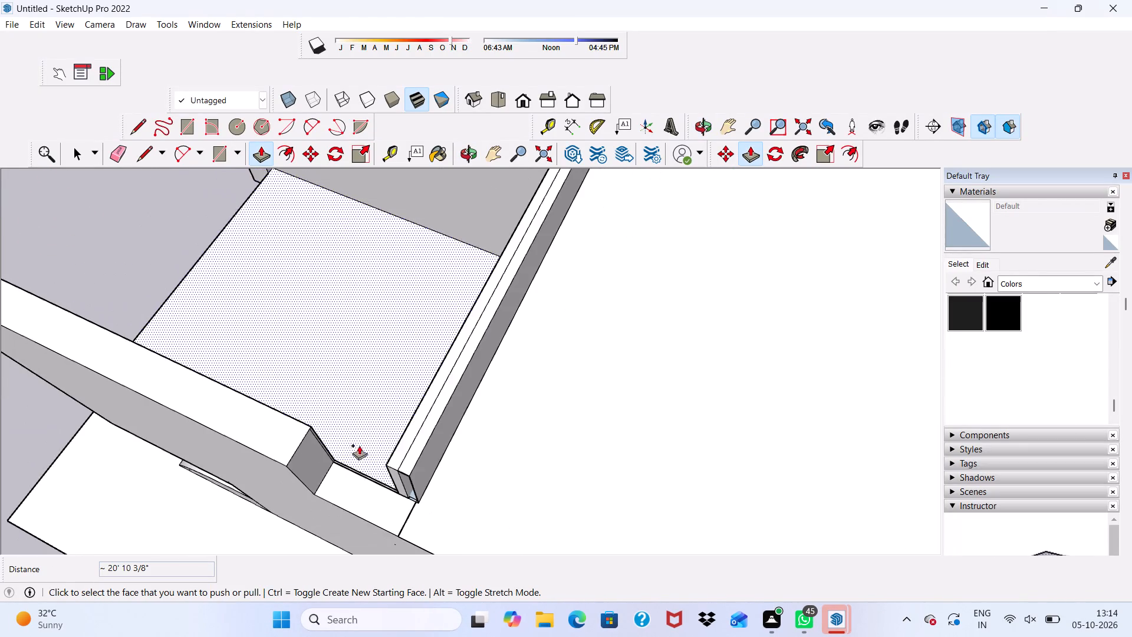
Pull the added outer strip's end face about 10 7/16" so it is flush with the door wall's notch end.
scroll(424, 518, "up", 5)
middle_click_drag(406, 478, 438, 425)
middle_click(439, 423)
scroll(394, 408, "up", 7)
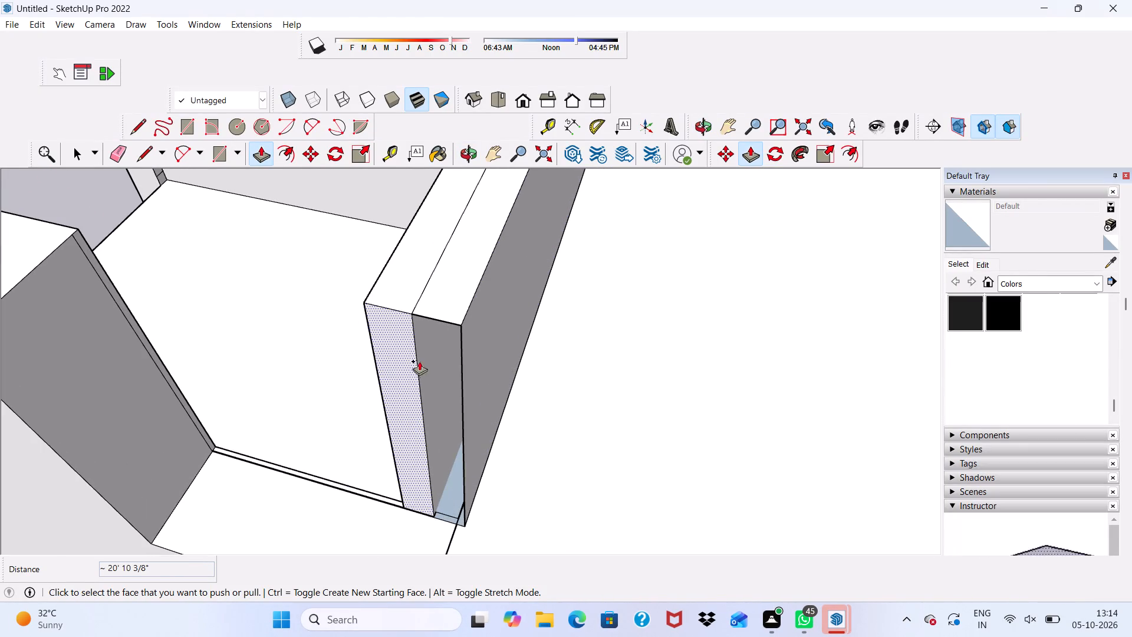
middle_click_drag(420, 364, 488, 320)
middle_click(488, 319)
scroll(488, 318, "up", 2)
left_click(508, 291)
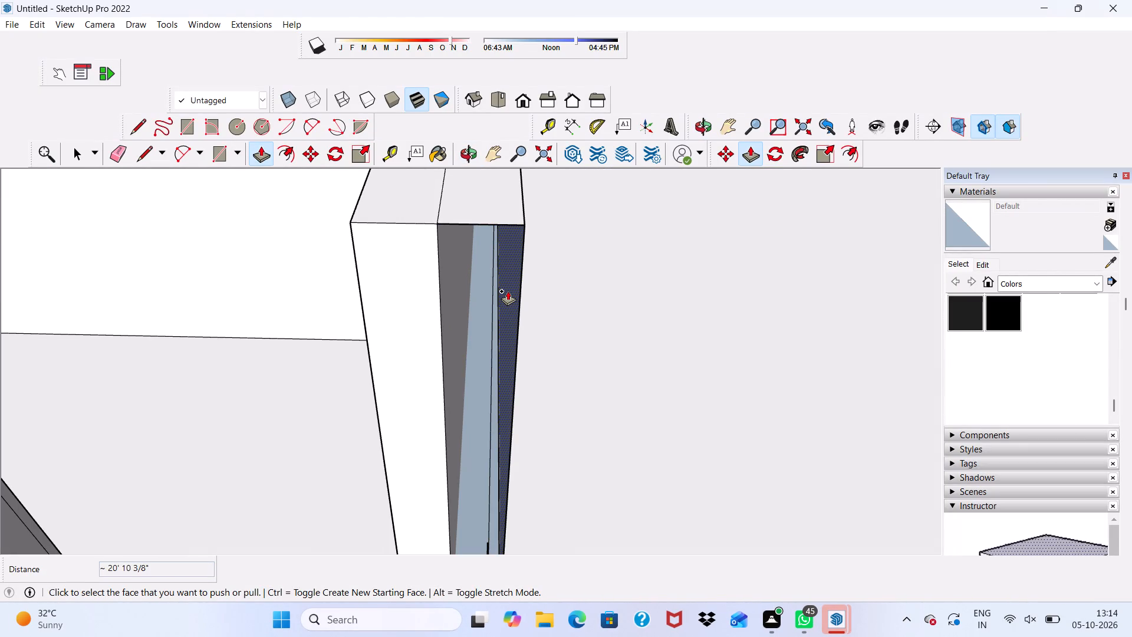
left_click(408, 273)
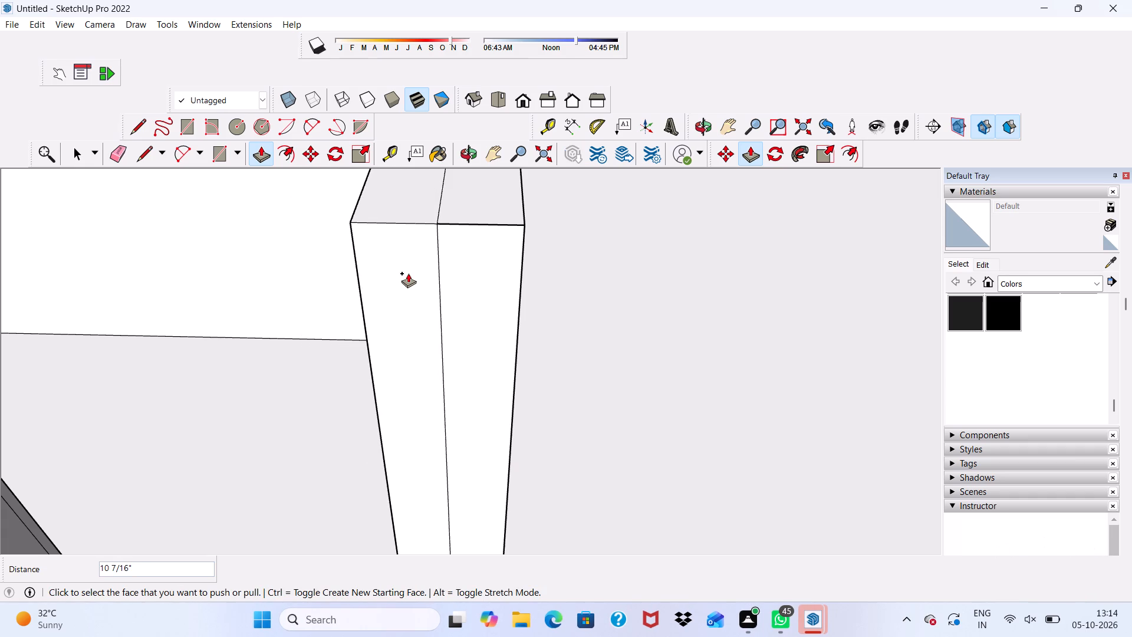
Erase the short vertical line near the corner and the long horizontal line on the door wall's inner face.
scroll(300, 292, "down", 9)
middle_click_drag(298, 313, 521, 324)
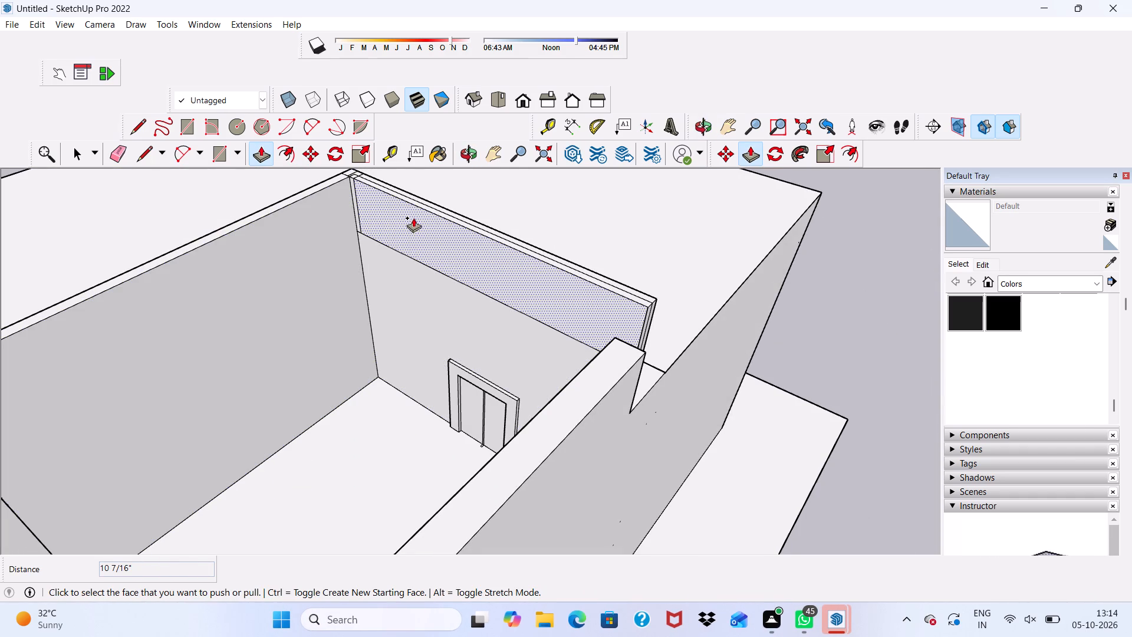
left_click(110, 147)
scroll(381, 210, "up", 7)
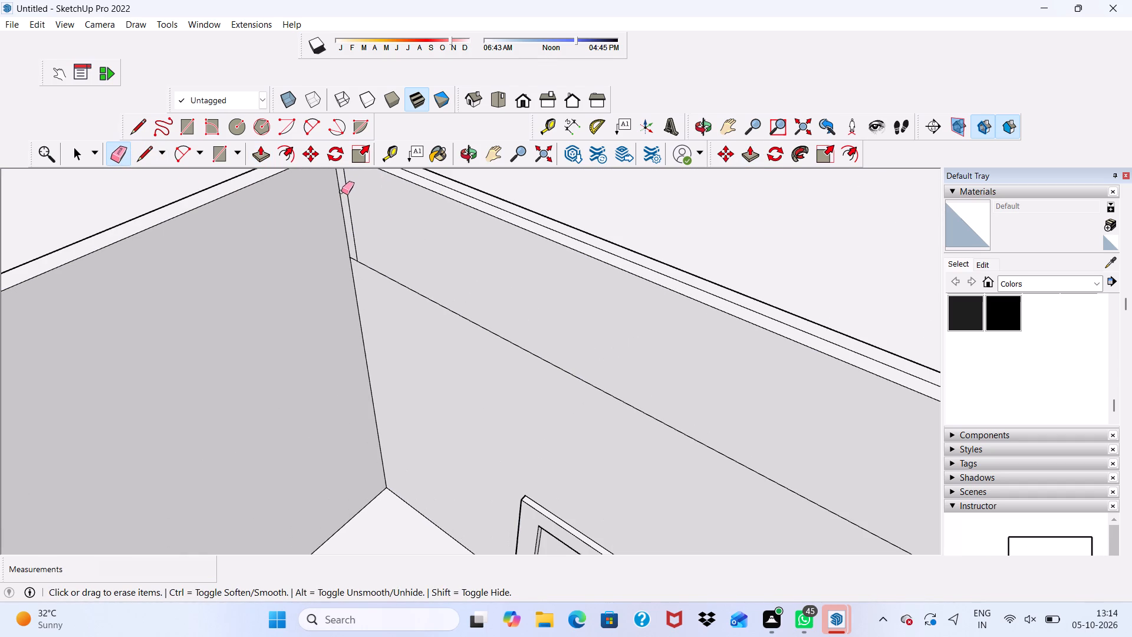
left_click_drag(348, 190, 343, 197)
scroll(361, 261, "down", 2)
scroll(376, 309, "up", 2)
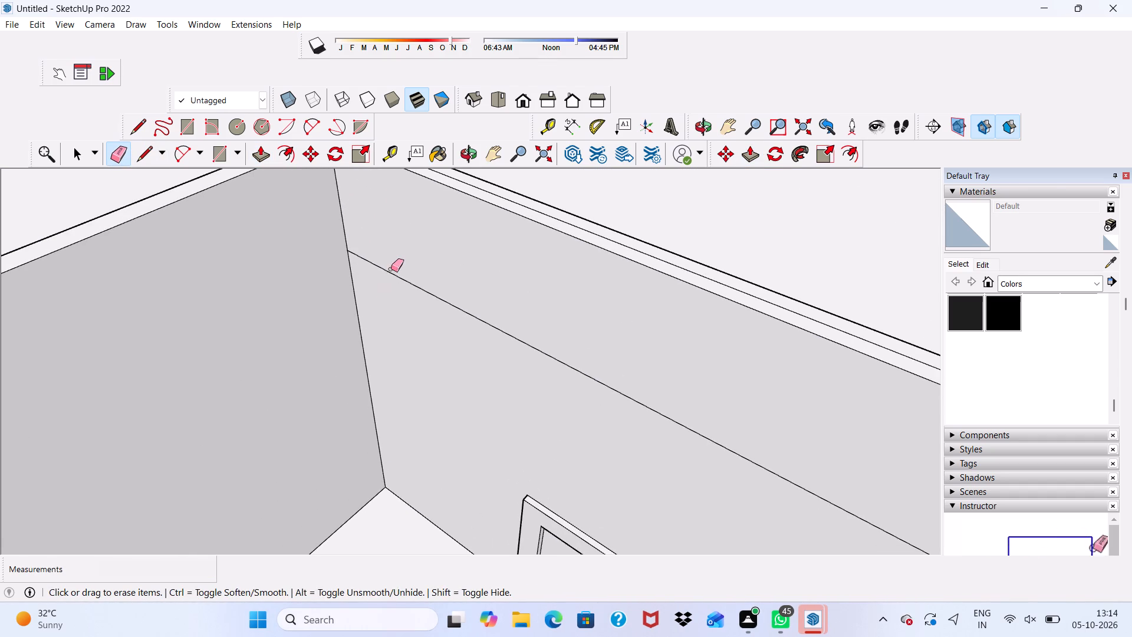
left_click_drag(391, 269, 389, 296)
Erase the short leftover line stub on the door wall's inner face at the corner.
scroll(285, 306, "down", 2)
scroll(262, 317, "up", 4)
scroll(261, 319, "down", 5)
scroll(326, 241, "up", 9)
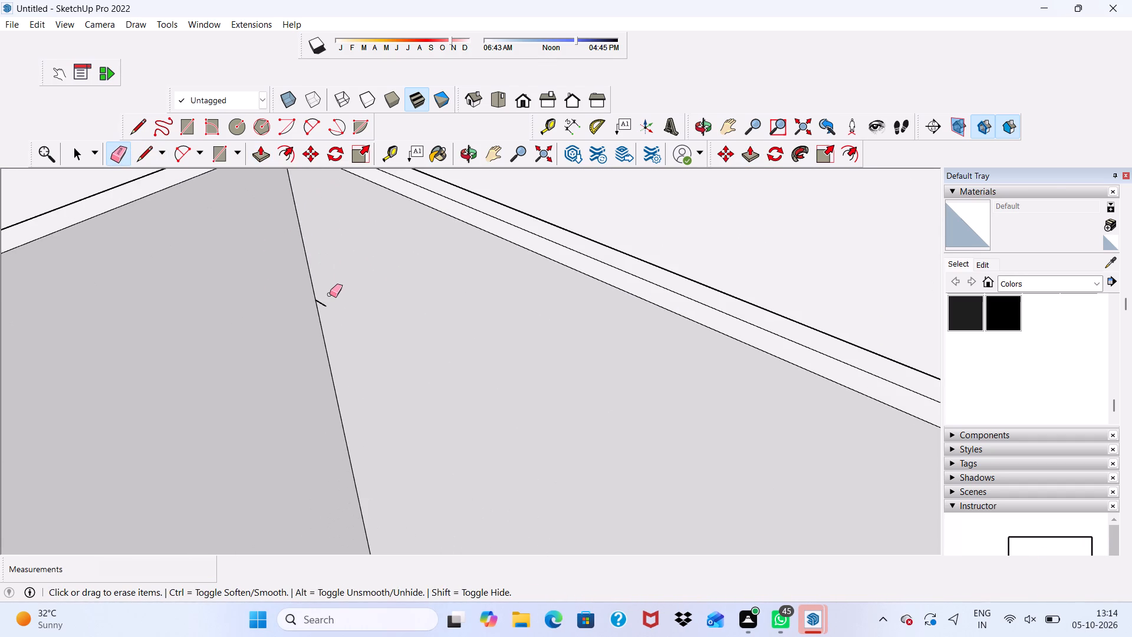
left_click_drag(324, 298, 321, 314)
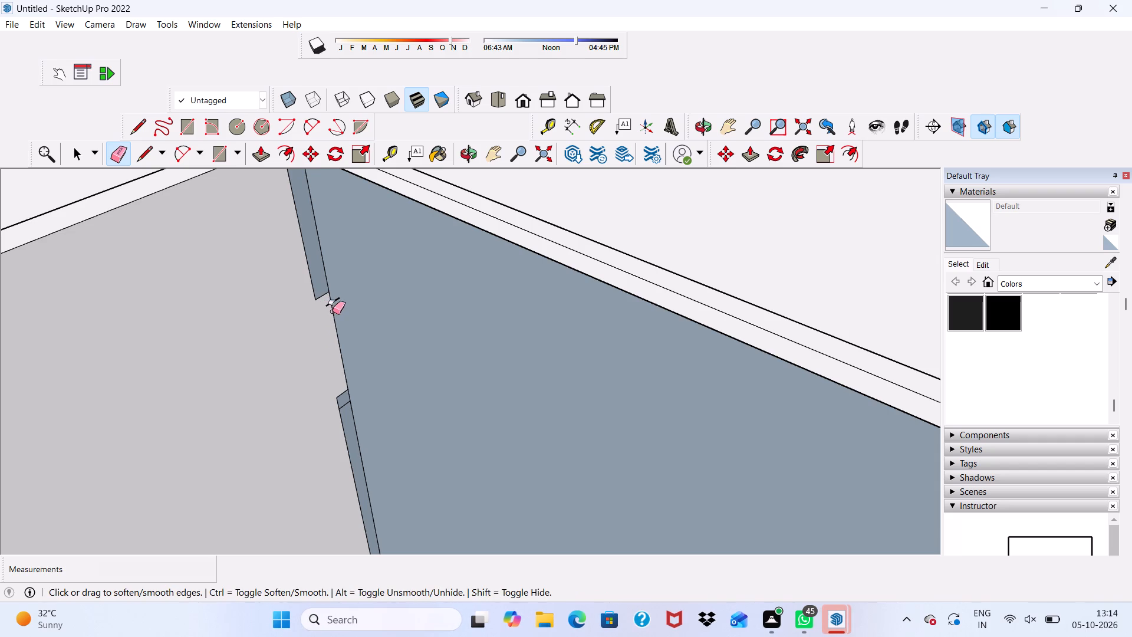
key("ctrl+z")
scroll(336, 293, "up", 7)
left_click_drag(312, 301, 318, 327)
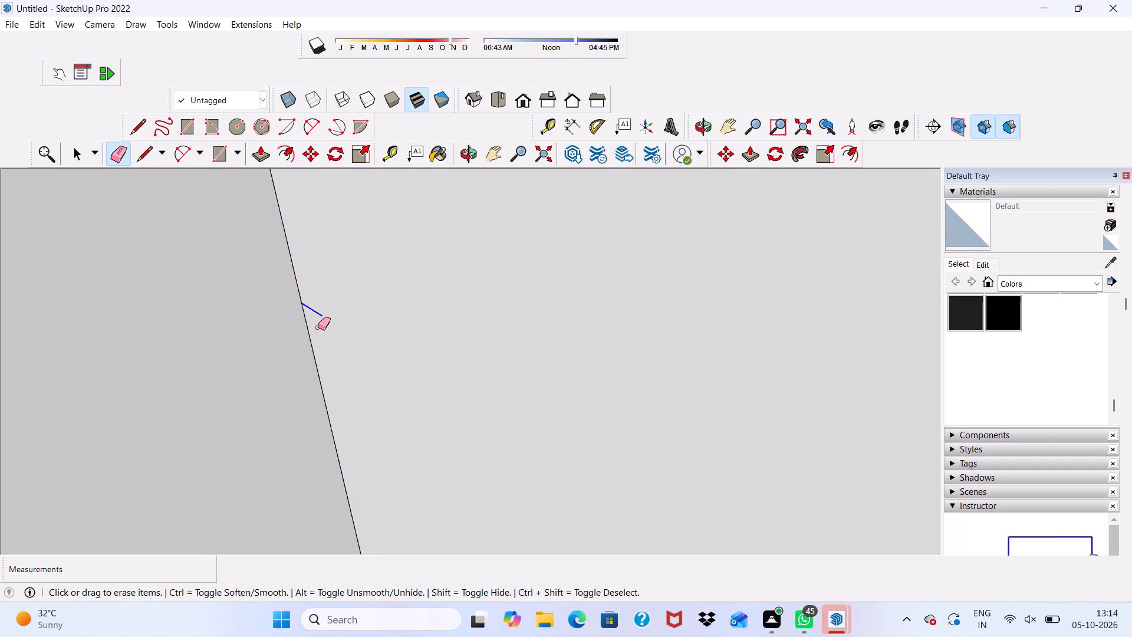
left_click_drag(318, 327, 318, 327)
Erase the small crossing lines on the wall tops at the door wall's far corner, undoing the erasure that removes faces.
scroll(303, 326, "down", 10)
scroll(156, 432, "up", 1)
scroll(0, 348, "down", 10)
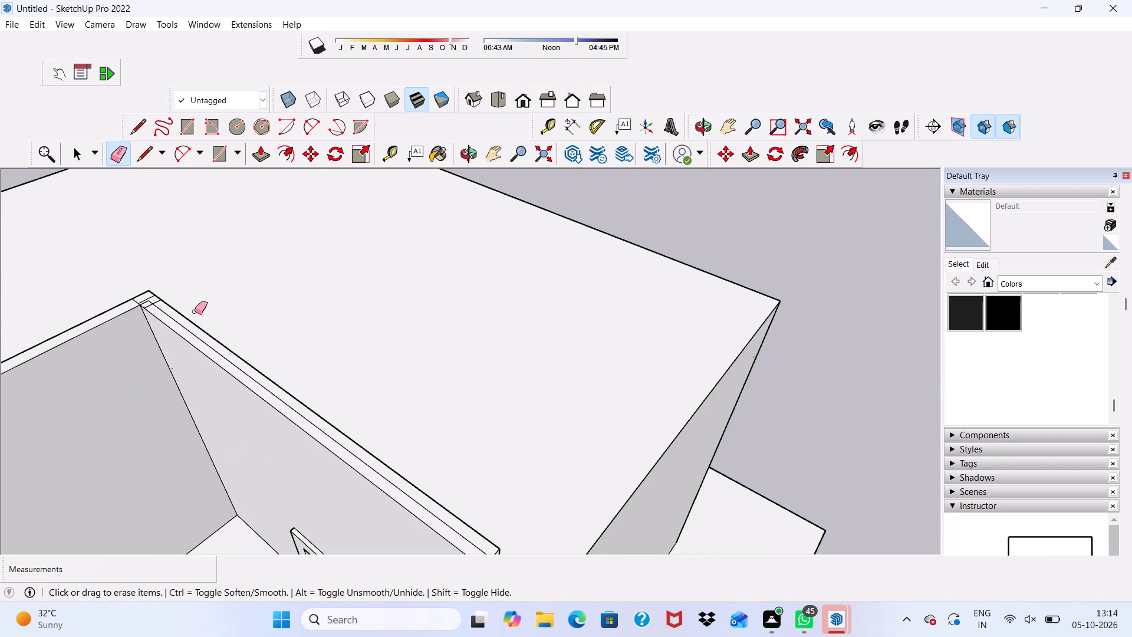
scroll(195, 278, "up", 10)
left_click_drag(65, 277, 93, 310)
left_click_drag(55, 290, 73, 320)
left_click_drag(77, 311, 321, 211)
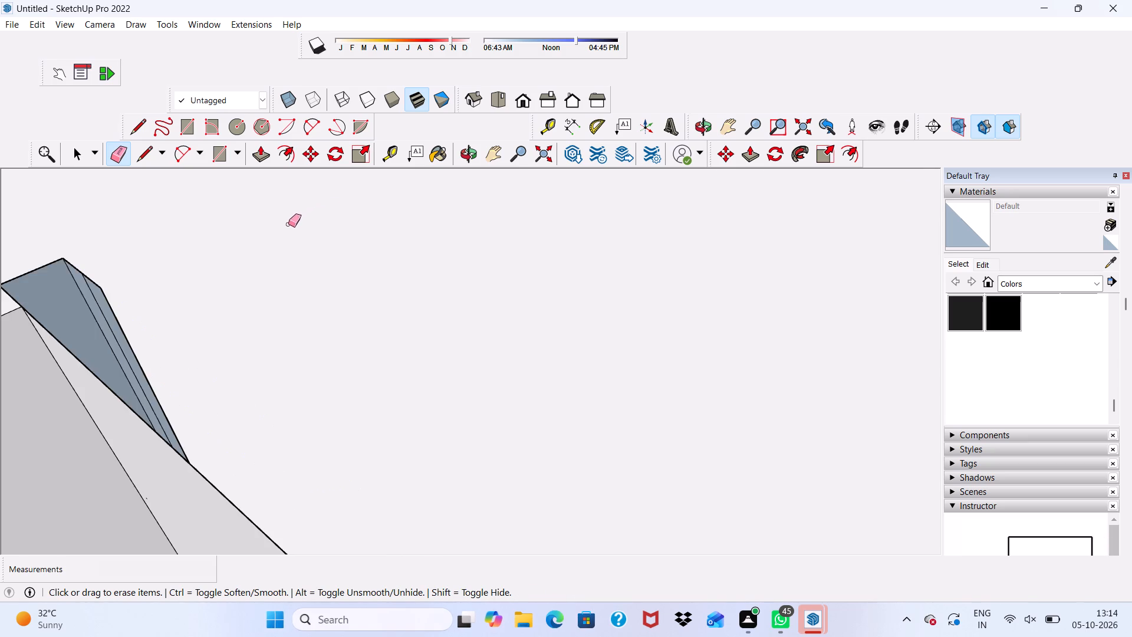
scroll(277, 225, "down", 3)
key("ctrl+z")
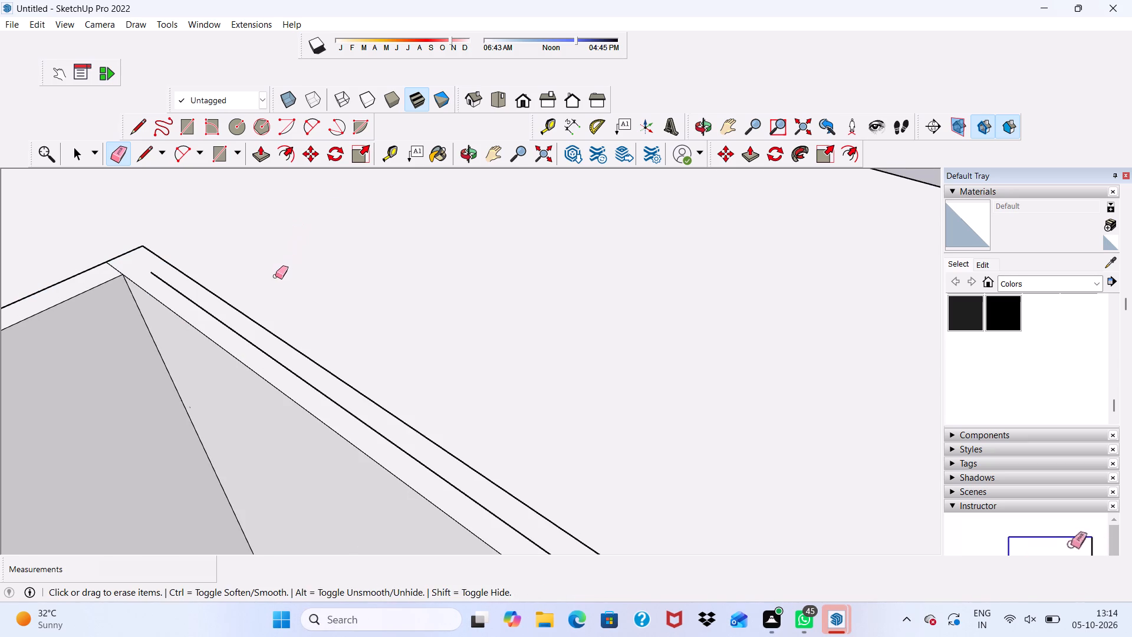
Erase the long seam line running along the top of the door wall.
middle_click_drag(286, 270, 87, 307)
middle_click_drag(67, 301, 208, 277)
middle_click(208, 277)
scroll(120, 344, "up", 3)
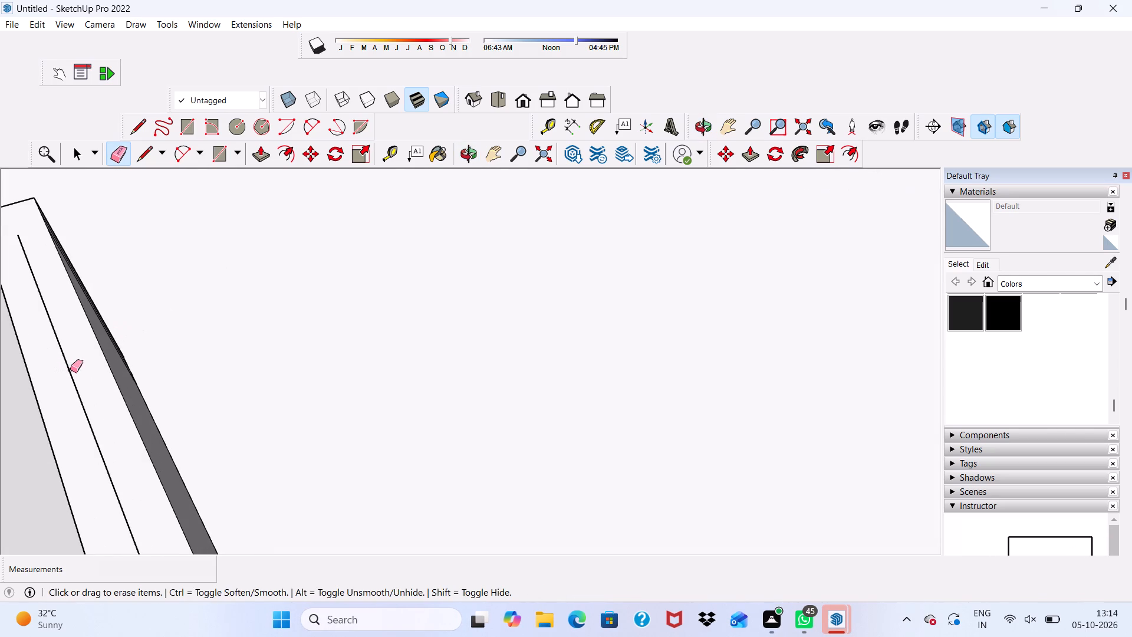
left_click_drag(71, 369, 73, 379)
scroll(85, 373, "down", 12)
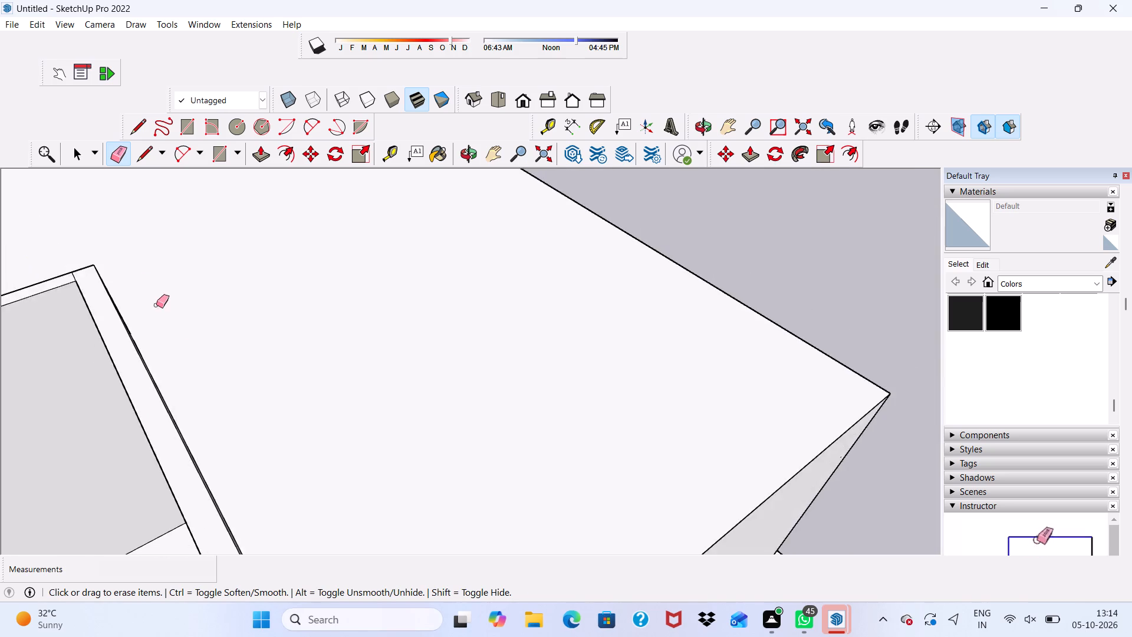
Erase the vertical seam line on the door wall's end face beside the notch.
scroll(156, 305, "down", 9)
scroll(185, 327, "up", 1)
scroll(179, 343, "down", 2)
middle_click_drag(166, 398, 261, 297)
scroll(342, 394, "up", 4)
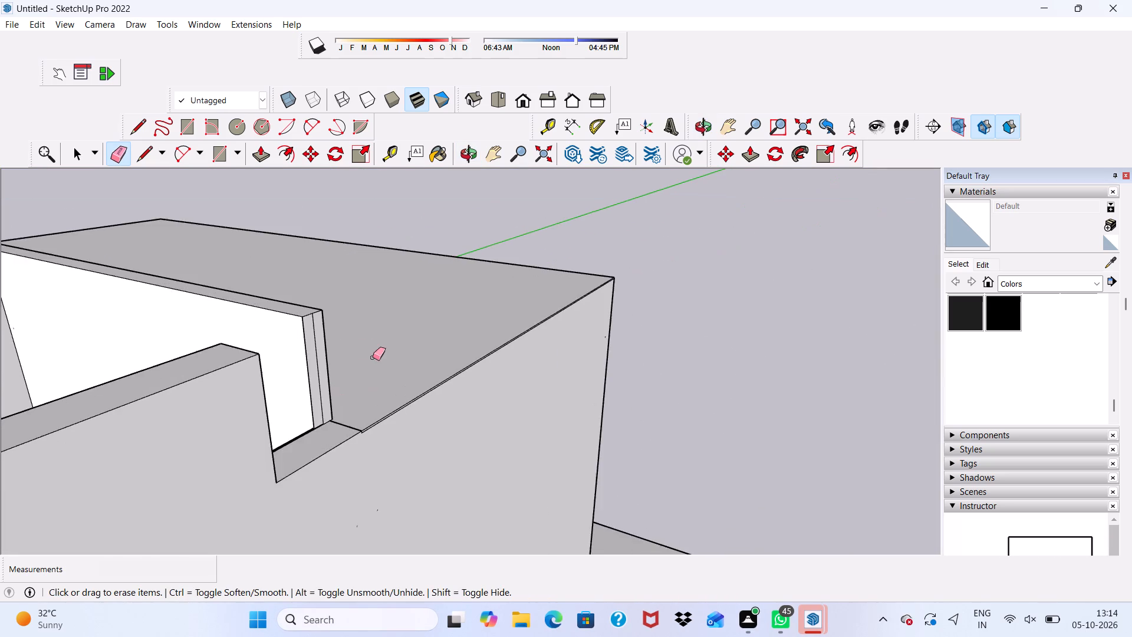
scroll(373, 357, "up", 4)
left_click_drag(311, 367, 313, 382)
Examine the thin strip and leftover sliver at the foot of the door wall's notch end.
scroll(272, 377, "down", 4)
middle_click_drag(261, 385, 399, 390)
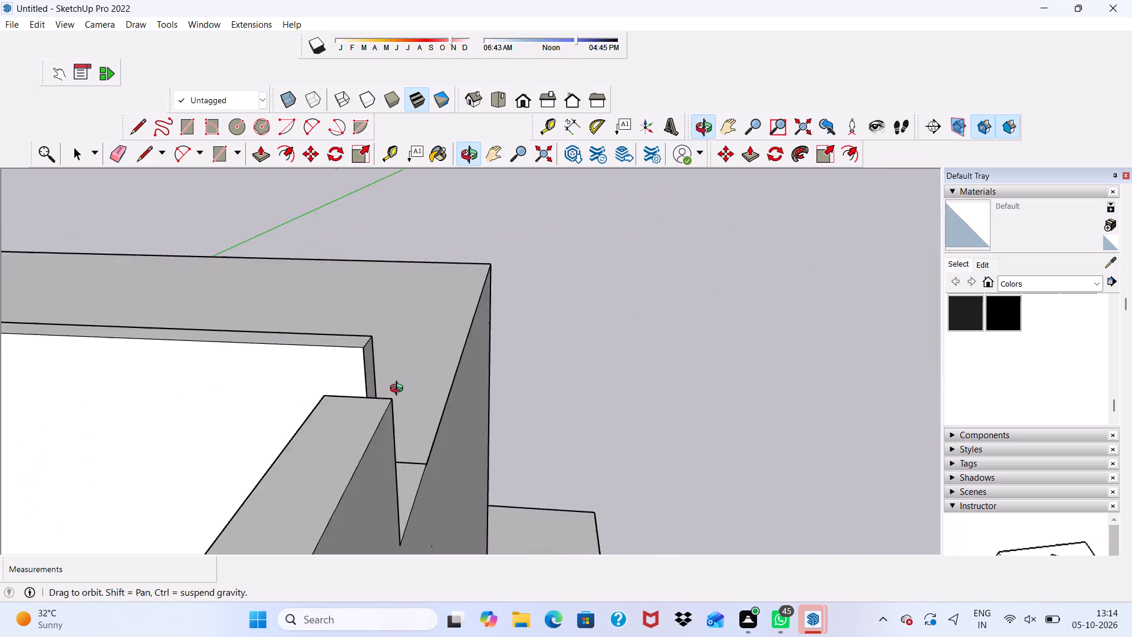
middle_click_drag(399, 390, 479, 386)
scroll(491, 478, "up", 16)
middle_click_drag(467, 484, 592, 464)
scroll(576, 444, "up", 4)
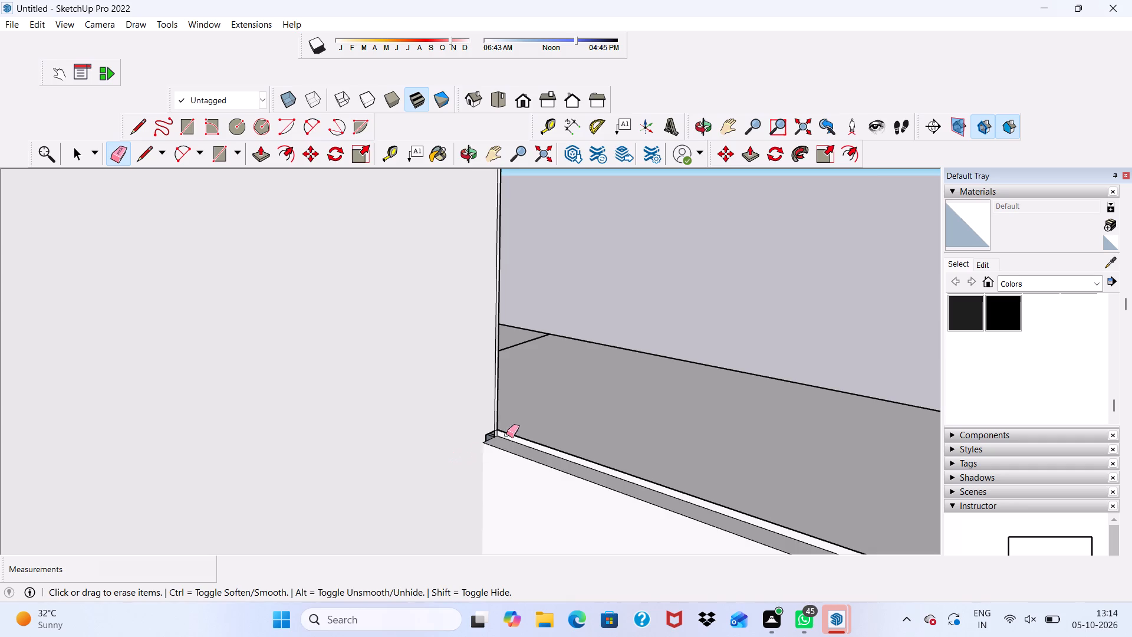
scroll(510, 433, "up", 3)
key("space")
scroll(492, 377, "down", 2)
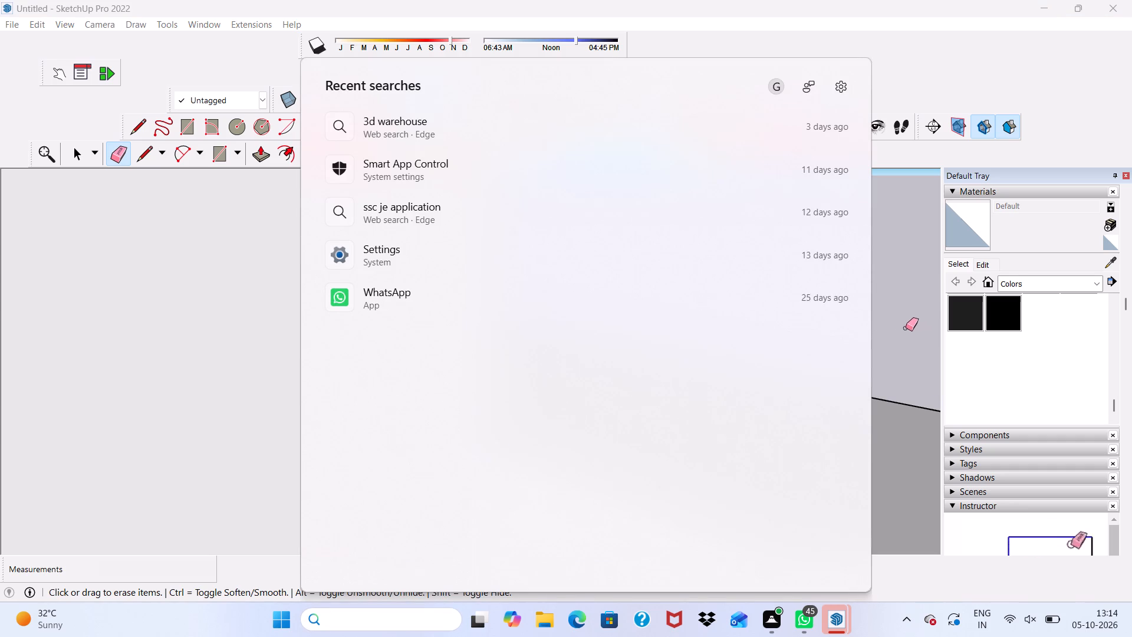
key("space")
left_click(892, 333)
Raise the thin recessed strip along the inner edge of the notch floor 5/16" to meet the adjoining edge.
scroll(807, 354, "down", 2)
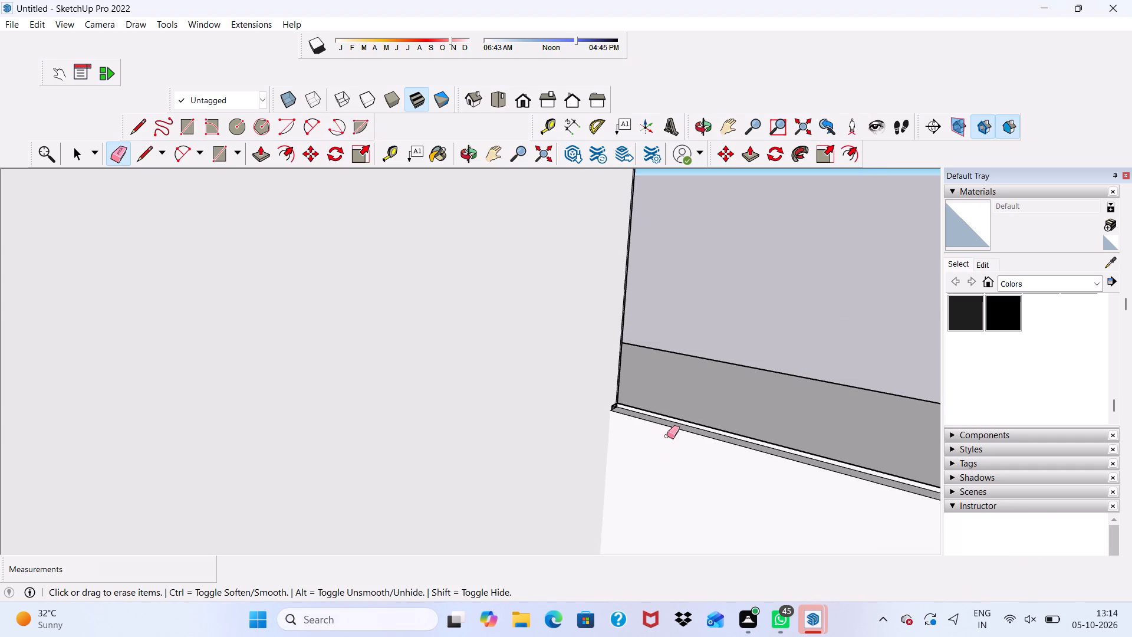
key("space")
scroll(663, 416, "up", 9)
left_click(629, 412)
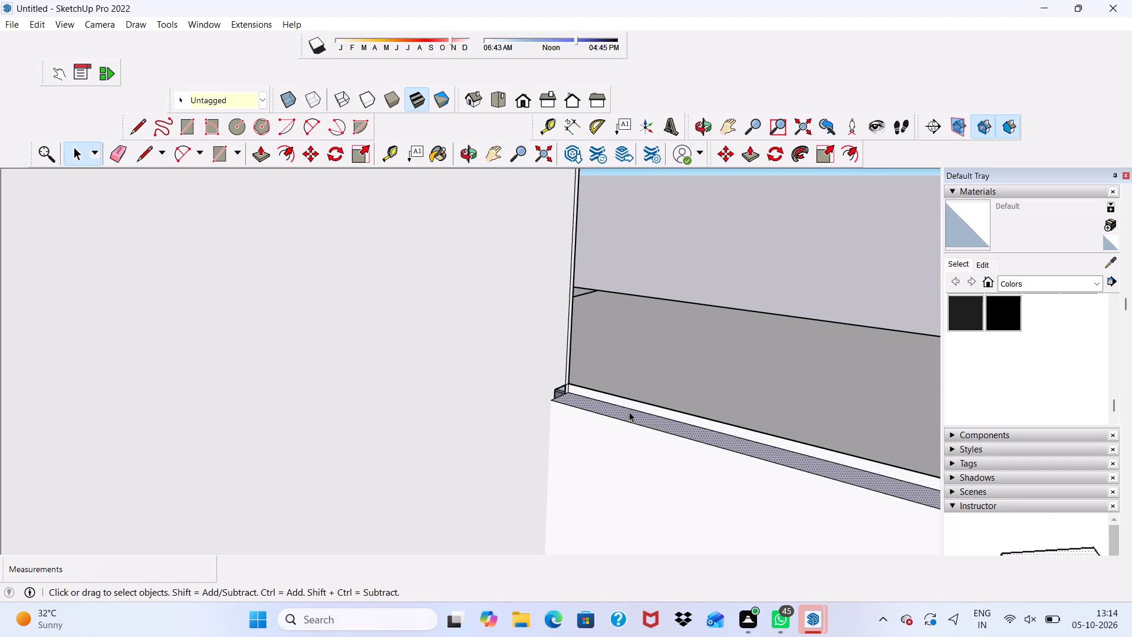
left_click_drag(260, 144, 259, 151)
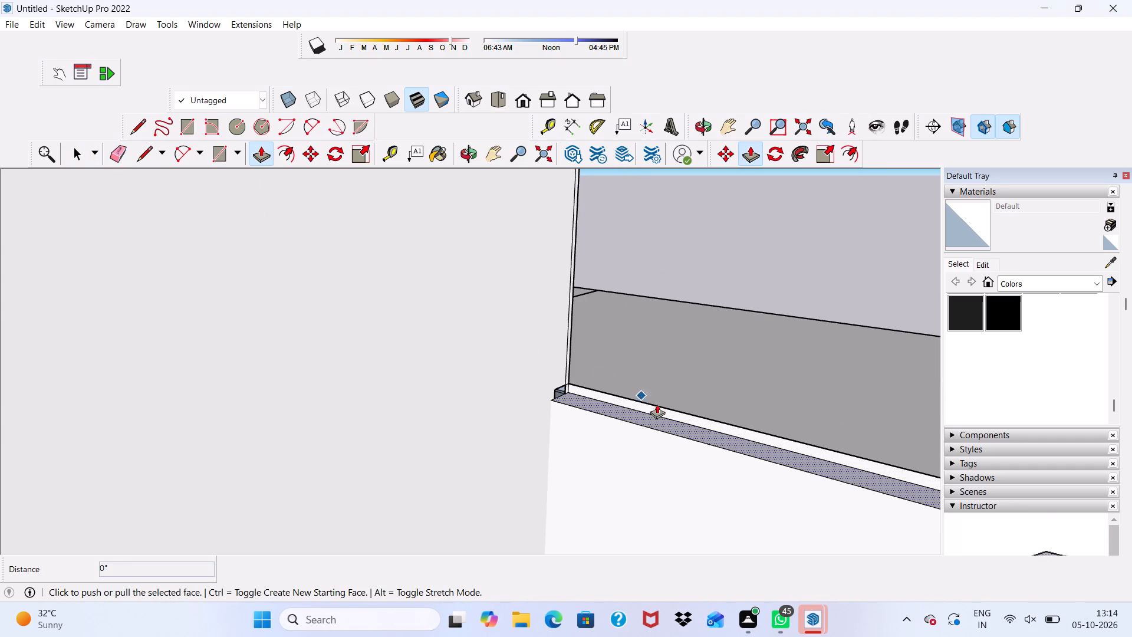
left_click(679, 425)
scroll(683, 411, "down", 3)
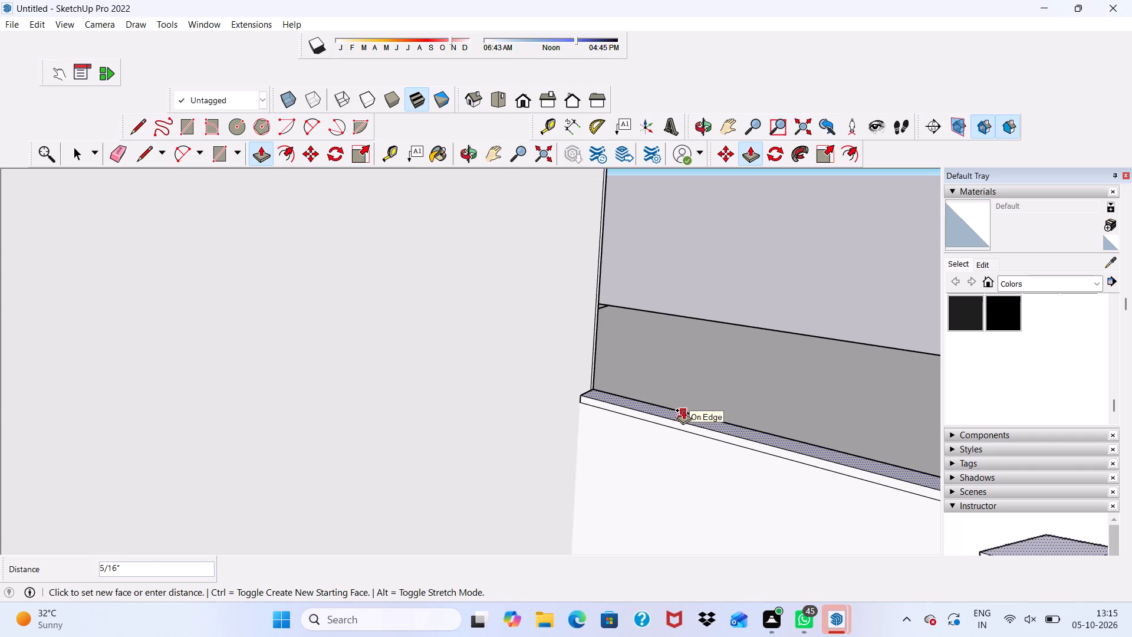
left_click(683, 410)
scroll(683, 410, "down", 1)
middle_click_drag(683, 410, 491, 451)
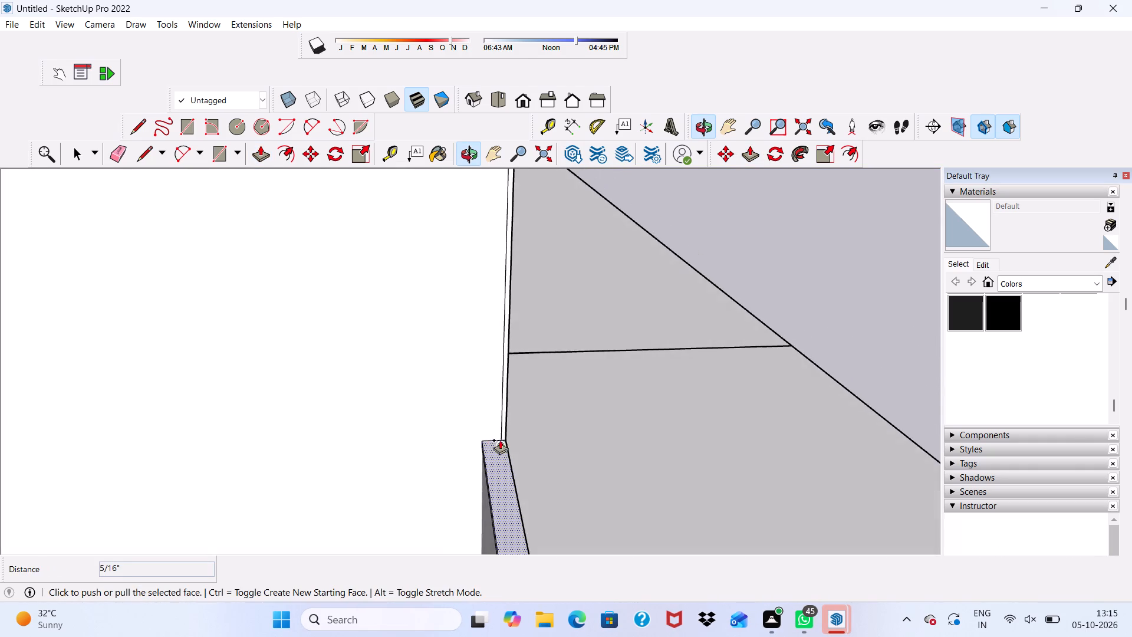
Examine the raised thin strip along the notch floor and the wall face below it from several angles.
scroll(549, 406, "up", 2)
scroll(531, 412, "down", 4)
middle_click_drag(463, 439, 706, 355)
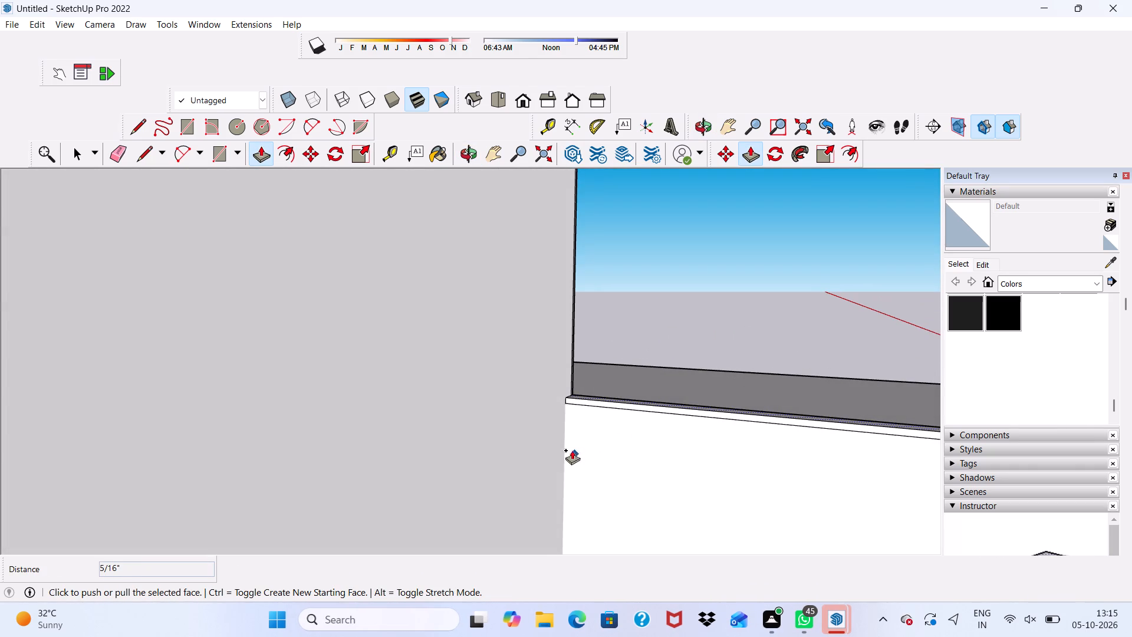
key("v")
middle_click_drag(479, 398, 449, 410)
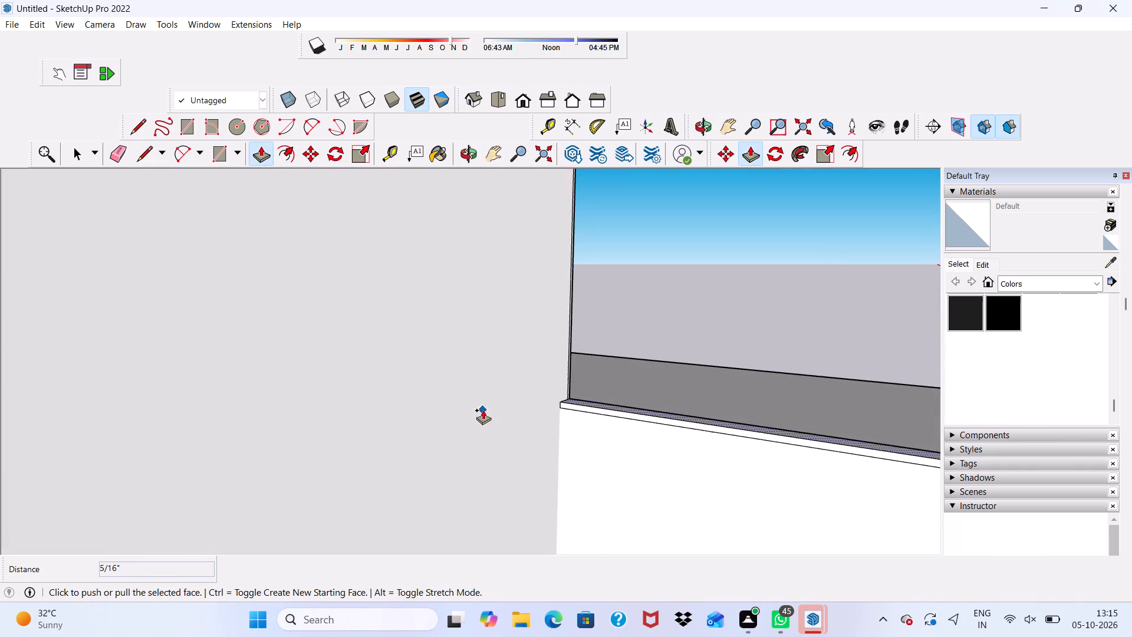
scroll(611, 412, "down", 3)
key("b")
scroll(598, 419, "up", 2)
key("space")
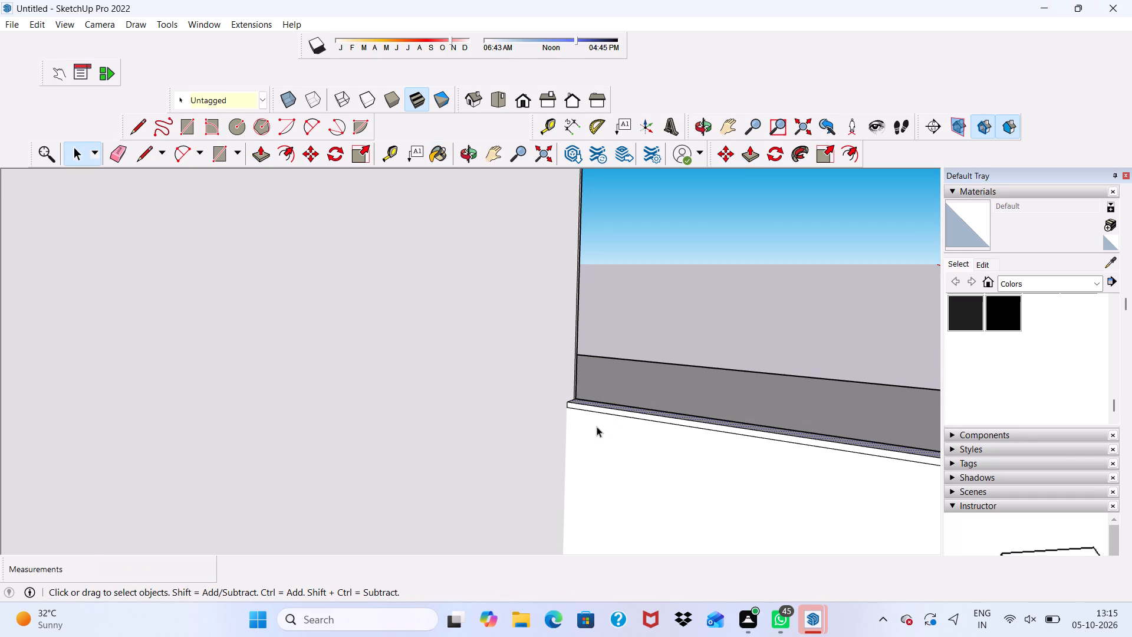
scroll(597, 426, "down", 1)
middle_click_drag(609, 430, 692, 390)
scroll(691, 413, "up", 6)
scroll(649, 429, "down", 2)
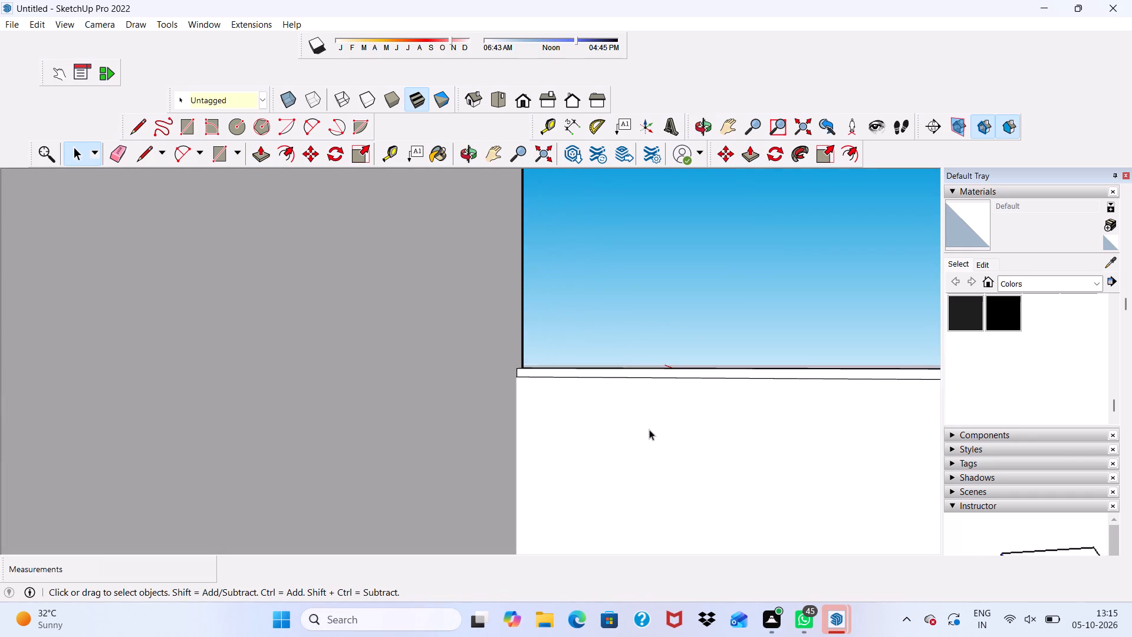
scroll(649, 429, "down", 2)
middle_click_drag(649, 429, 698, 290)
middle_click(698, 290)
middle_click(698, 290)
middle_click_drag(698, 290, 588, 385)
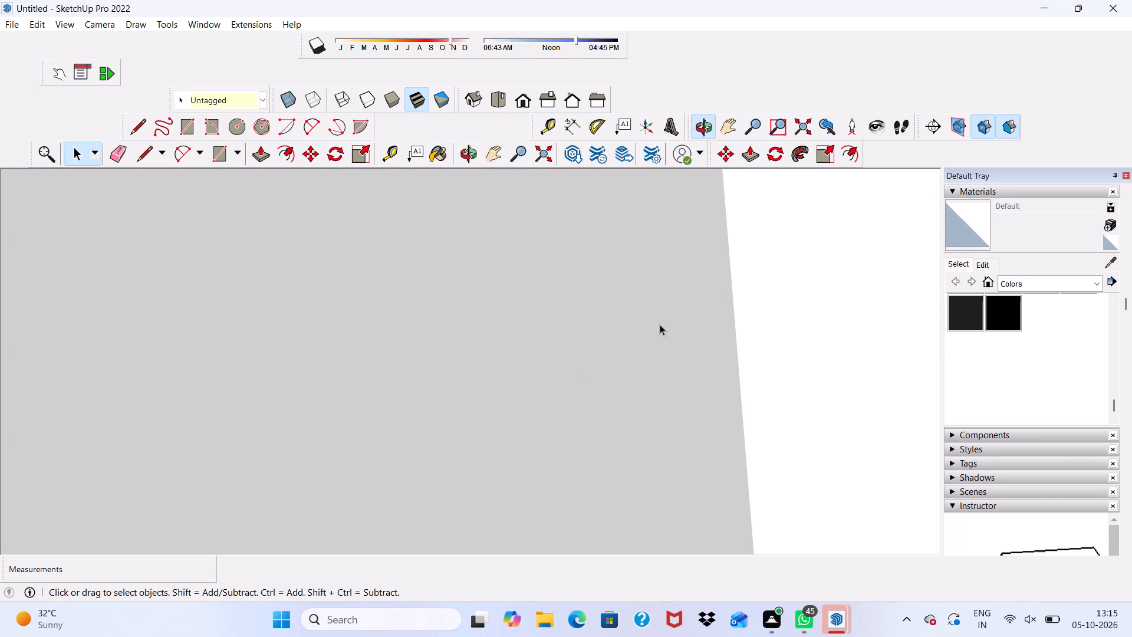
scroll(601, 389, "up", 1)
scroll(577, 421, "down", 2)
scroll(424, 447, "up", 1)
scroll(416, 461, "down", 7)
scroll(434, 388, "up", 1)
scroll(434, 393, "down", 8)
scroll(601, 327, "up", 1)
scroll(601, 333, "down", 3)
scroll(549, 210, "down", 2)
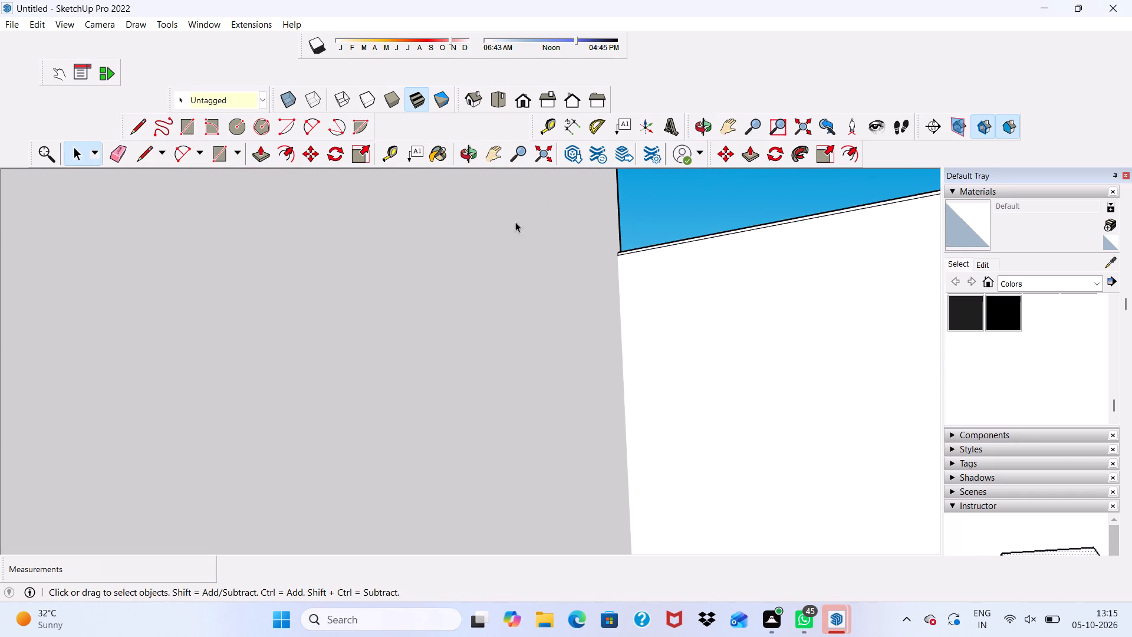
scroll(515, 222, "down", 1)
Erase the long seam line running just below the notch's bottom edge on the side wall face.
left_click(122, 151)
scroll(469, 258, "down", 2)
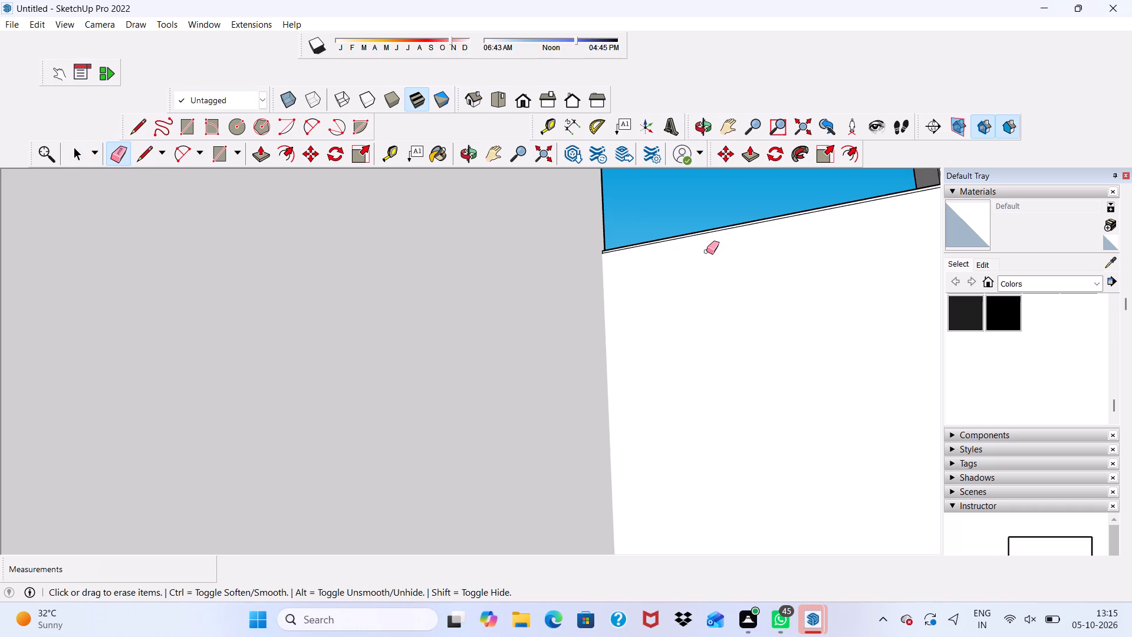
scroll(799, 204, "up", 10)
scroll(744, 205, "down", 8)
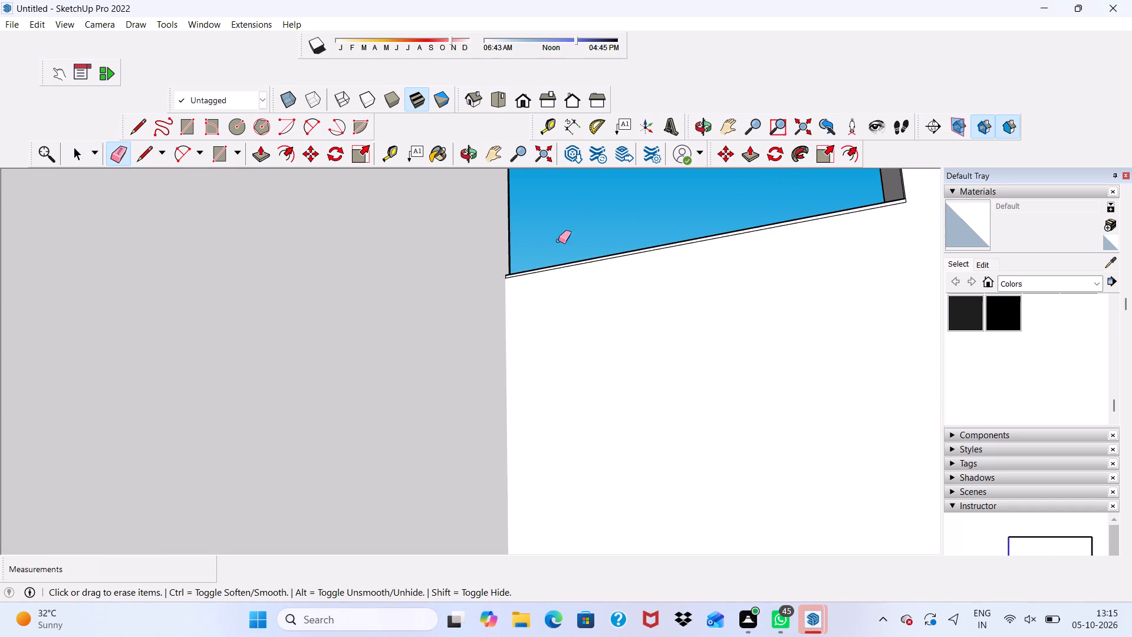
scroll(558, 241, "up", 5)
scroll(548, 328, "down", 1)
scroll(547, 330, "up", 1)
scroll(544, 336, "down", 7)
scroll(505, 432, "up", 10)
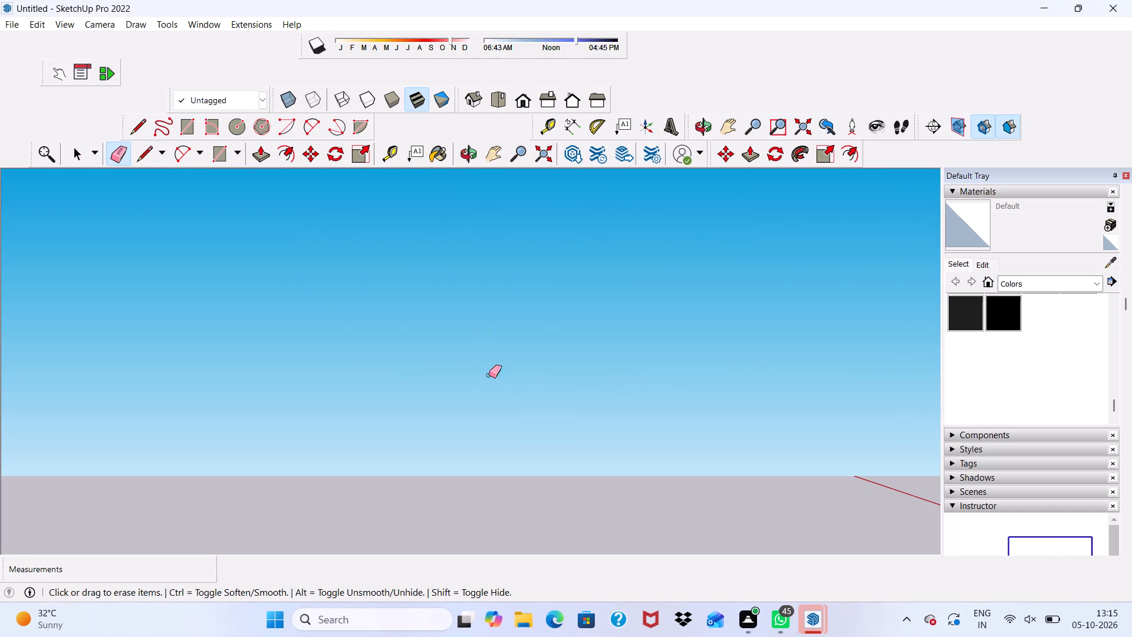
scroll(489, 375, "up", 2)
scroll(491, 367, "down", 8)
scroll(505, 396, "up", 1)
scroll(509, 399, "down", 1)
scroll(515, 392, "up", 5)
scroll(515, 392, "down", 5)
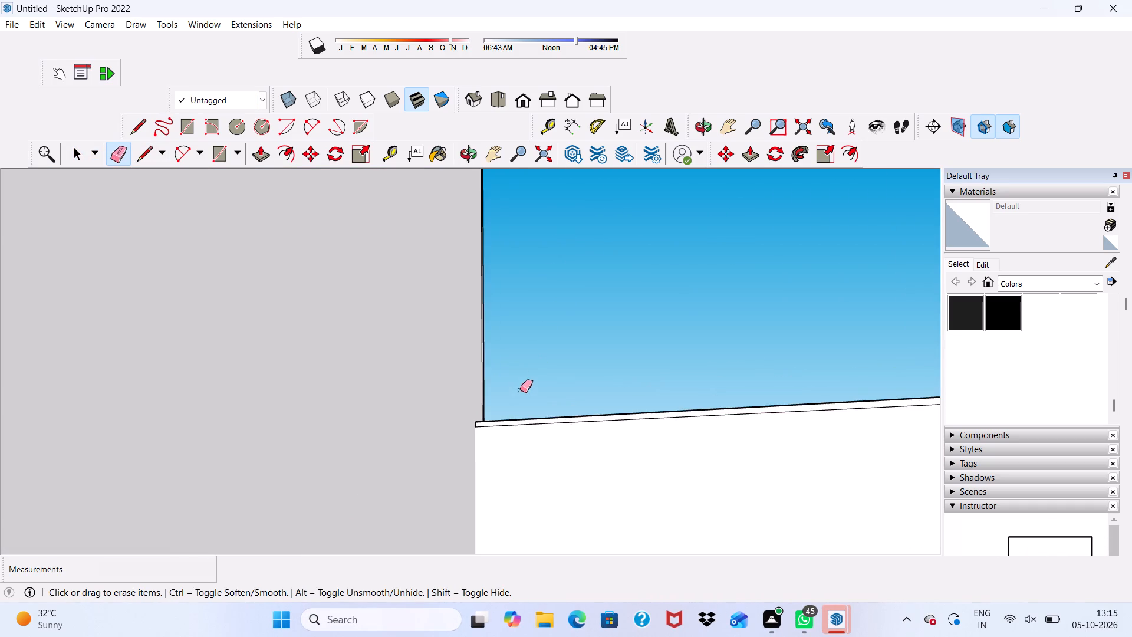
scroll(504, 417, "up", 1)
scroll(474, 442, "down", 1)
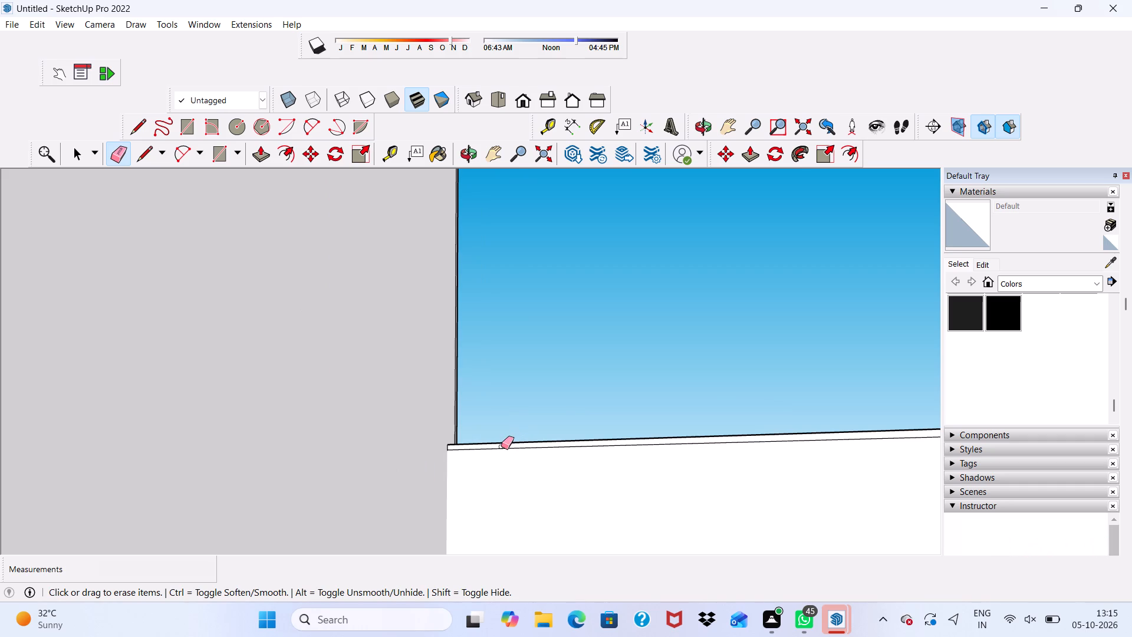
left_click(501, 446)
left_click(498, 448)
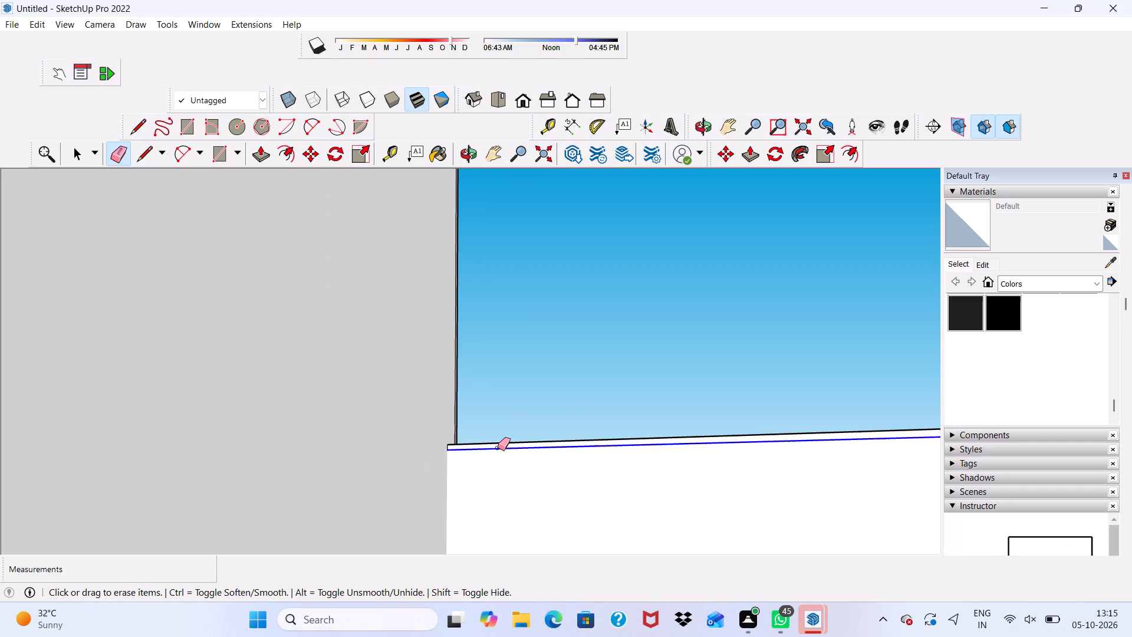
Erase the short leftover edge stubs at the ends of the notch's bottom edge.
scroll(389, 456, "down", 8)
scroll(490, 485, "down", 4)
scroll(693, 451, "up", 4)
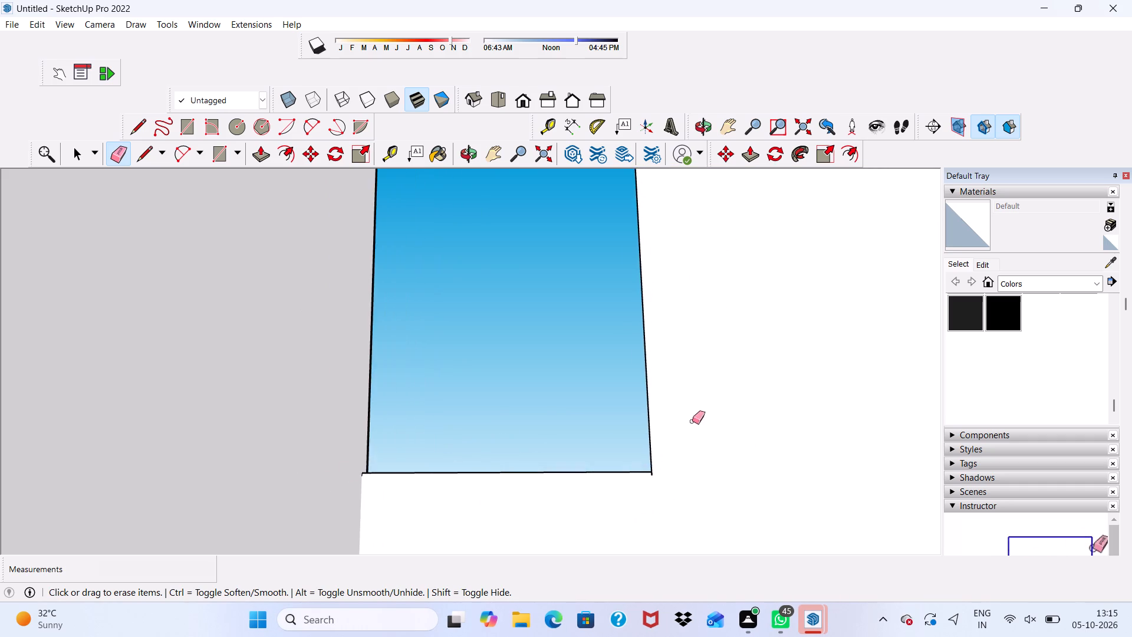
scroll(692, 421, "up", 3)
scroll(644, 465, "up", 4)
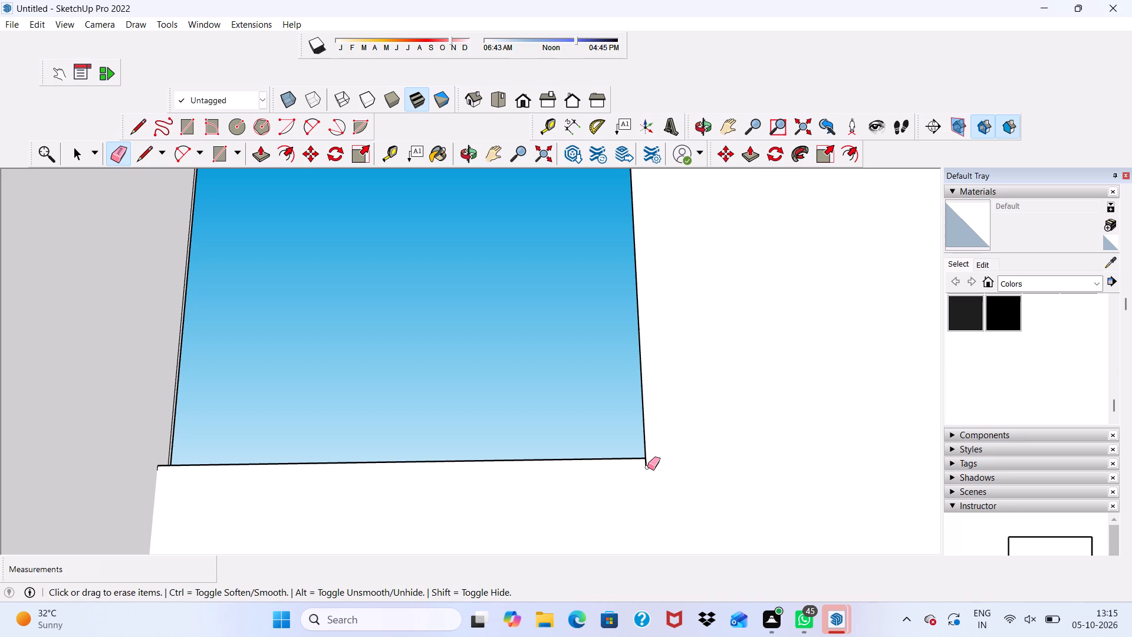
left_click_drag(647, 461, 646, 471)
scroll(651, 461, "down", 4)
scroll(259, 463, "up", 9)
left_click(255, 479)
scroll(260, 459, "down", 3)
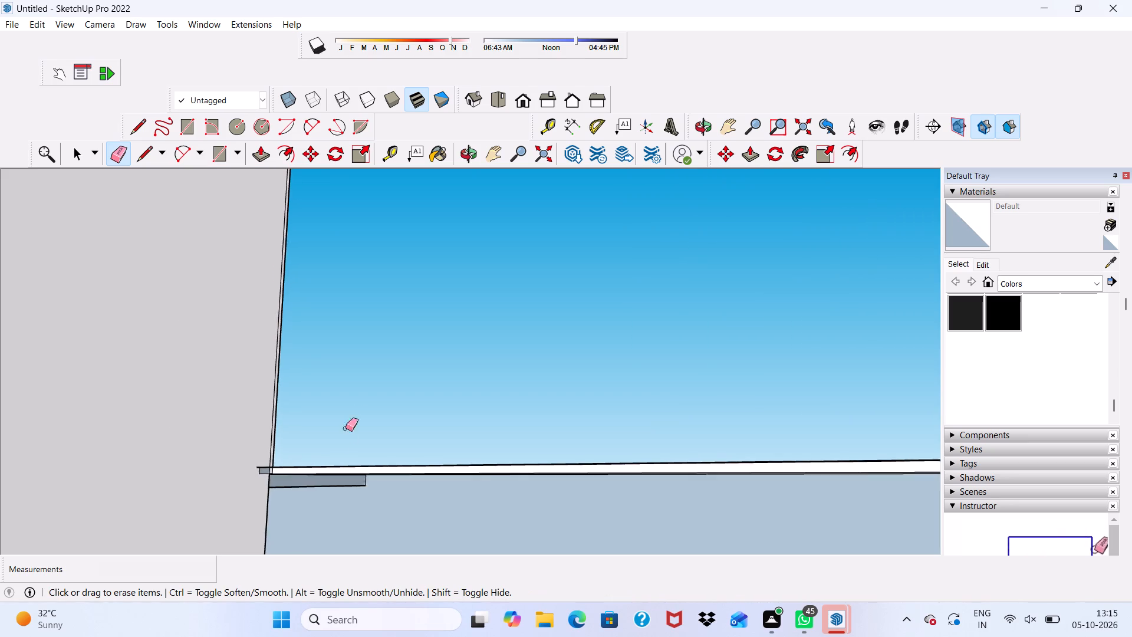
Erase the outer edge of the thin strip along the notch floor.
scroll(345, 428, "down", 2)
scroll(348, 417, "up", 1)
scroll(348, 417, "down", 4)
middle_click_drag(397, 461, 557, 563)
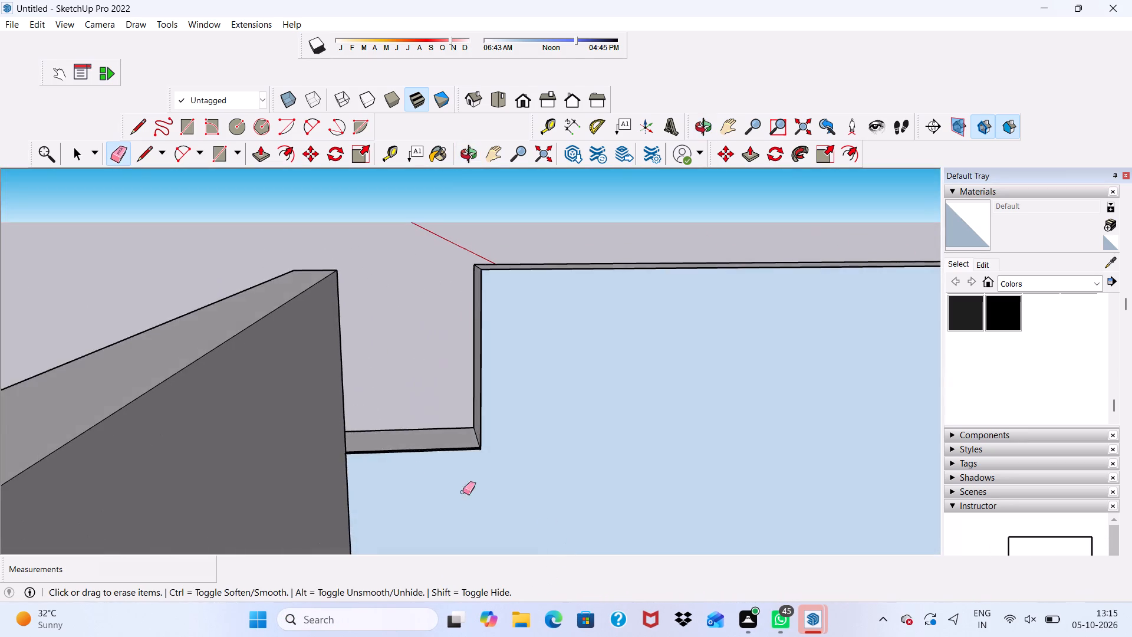
scroll(374, 456, "up", 10)
scroll(352, 451, "down", 3)
scroll(309, 464, "up", 8)
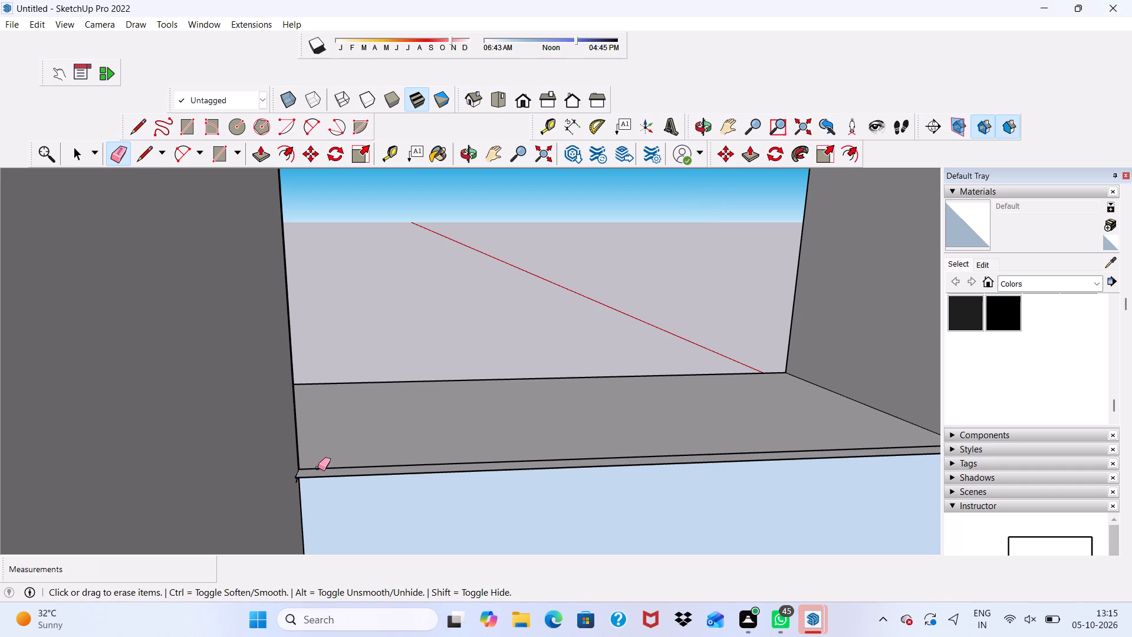
left_click(318, 477)
scroll(339, 464, "up", 1)
scroll(339, 464, "down", 13)
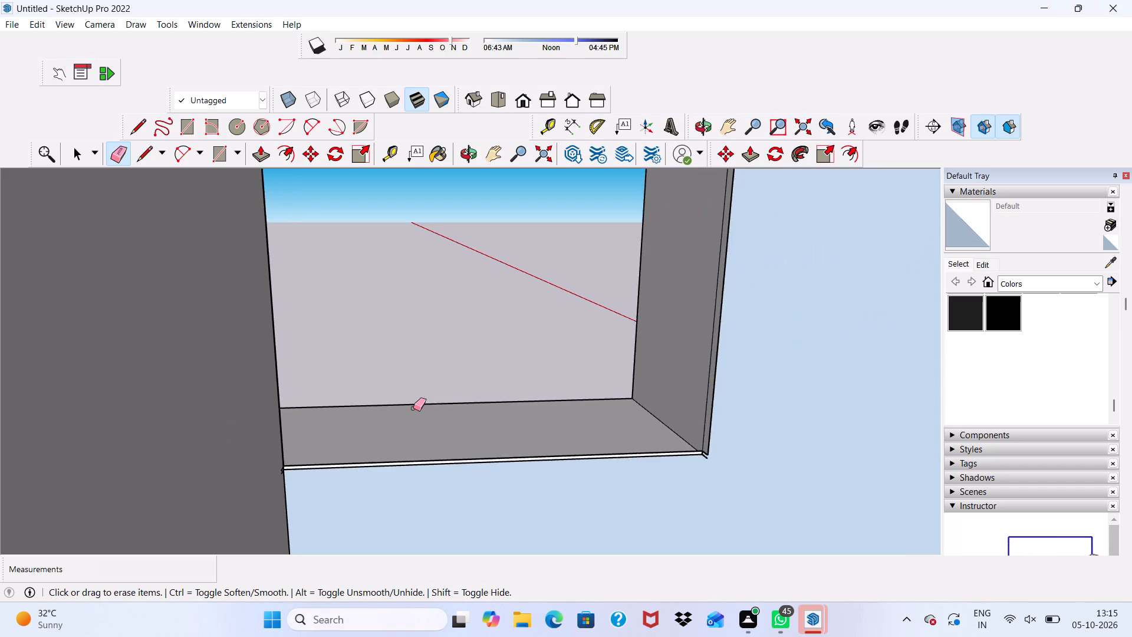
Erase the vertical line of the thin strip along the outer edge of the notch's end face.
scroll(413, 408, "down", 3)
middle_click_drag(597, 438, 367, 451)
scroll(541, 404, "up", 8)
scroll(548, 400, "down", 15)
scroll(617, 369, "up", 2)
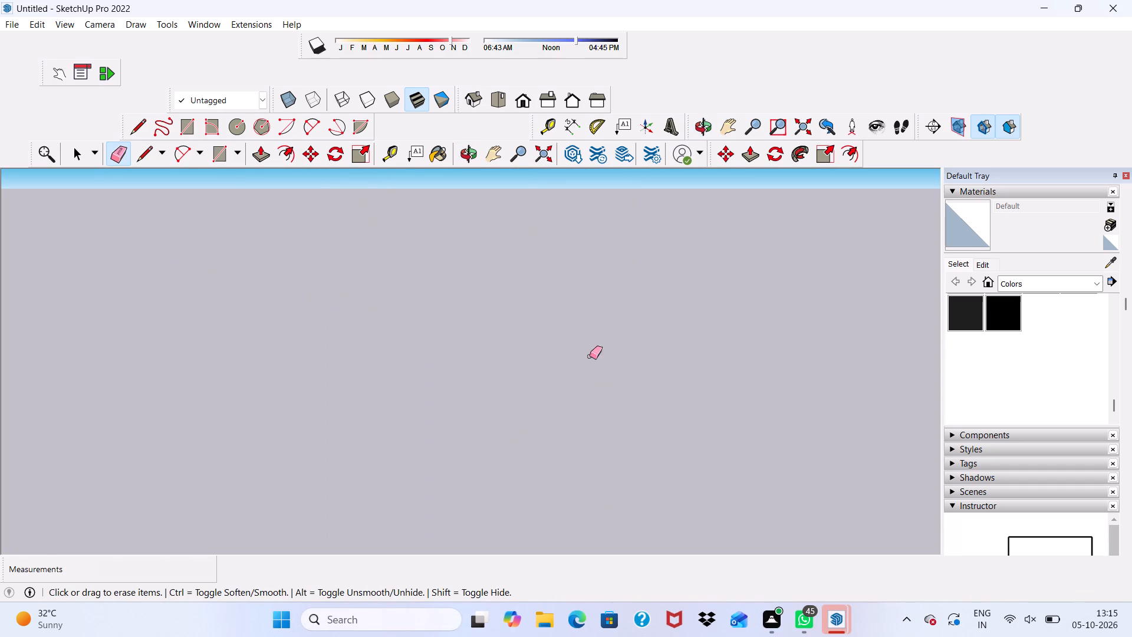
left_click(523, 99)
scroll(483, 209, "down", 2)
scroll(476, 323, "up", 1)
scroll(476, 353, "down", 1)
scroll(446, 373, "up", 1)
scroll(443, 374, "down", 4)
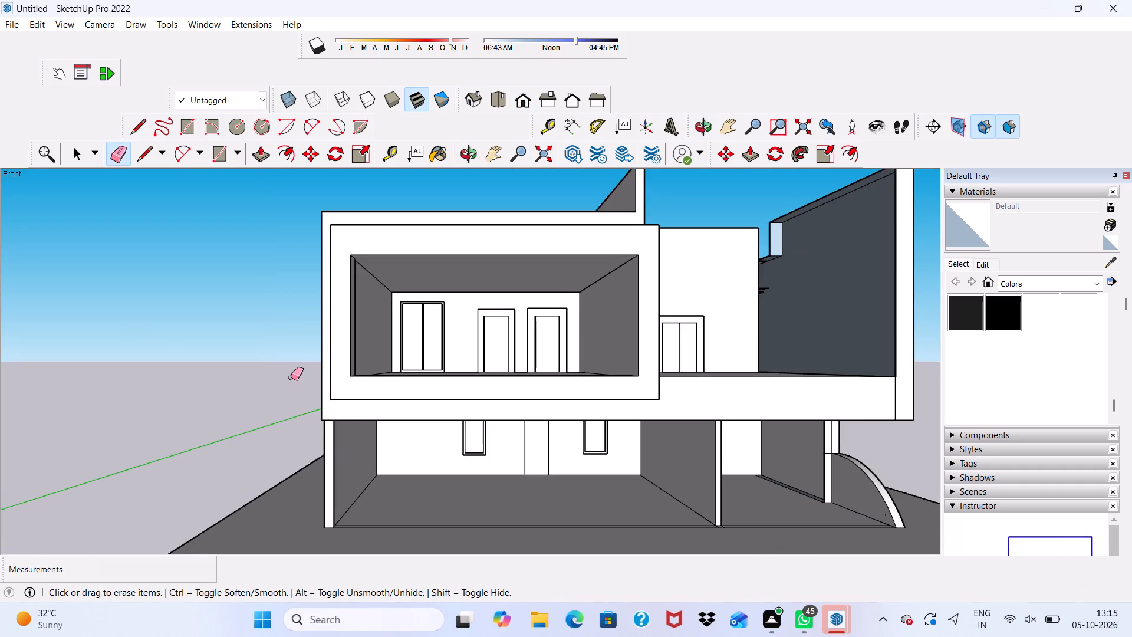
scroll(281, 379, "up", 1)
scroll(281, 379, "down", 2)
scroll(701, 290, "up", 6)
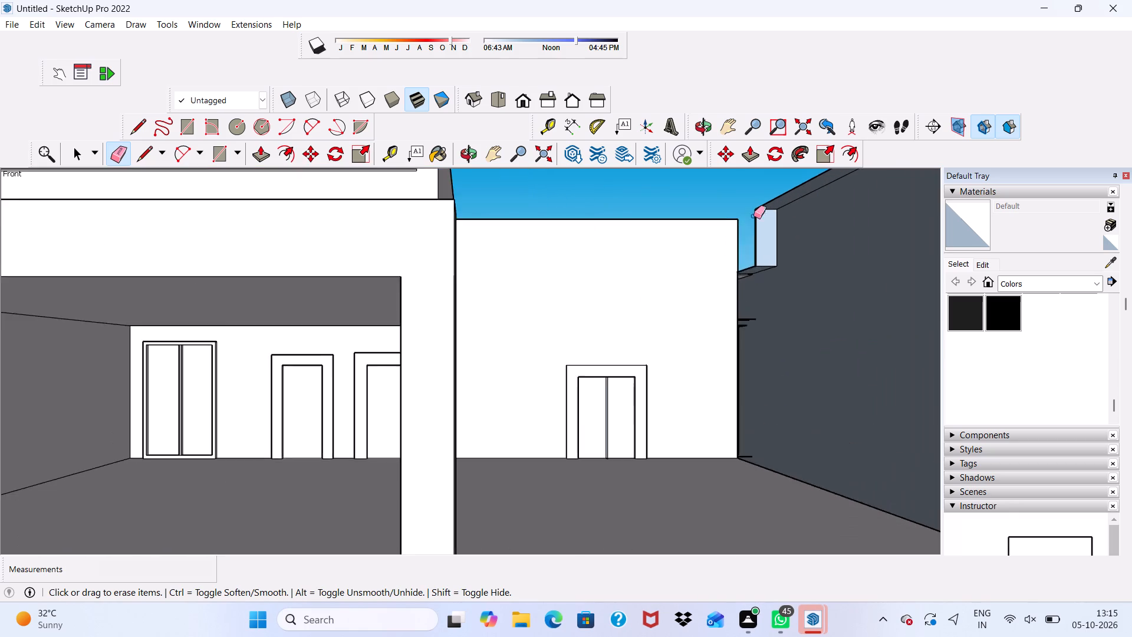
scroll(753, 216, "up", 3)
middle_click_drag(719, 237, 771, 248)
scroll(768, 242, "up", 3)
scroll(758, 226, "down", 1)
scroll(756, 221, "up", 1)
scroll(712, 247, "up", 3)
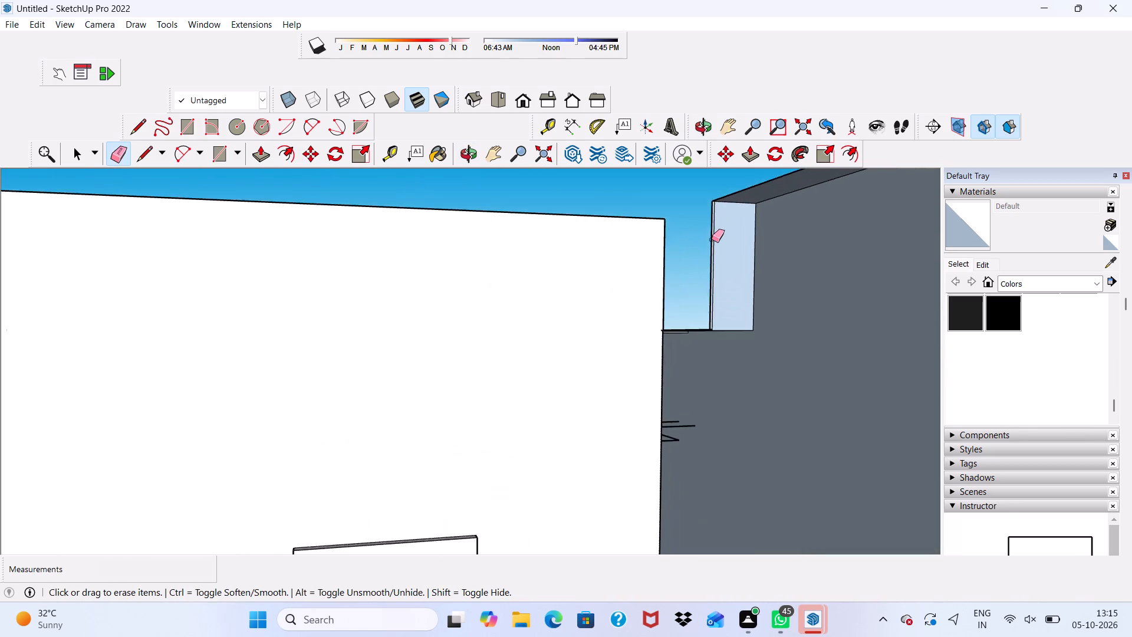
scroll(712, 239, "up", 6)
left_click(712, 221)
Erase the long edge of the side wall's top face at the notch corner, plus the short edge stub there.
scroll(710, 252, "down", 2)
middle_click_drag(691, 356, 695, 347)
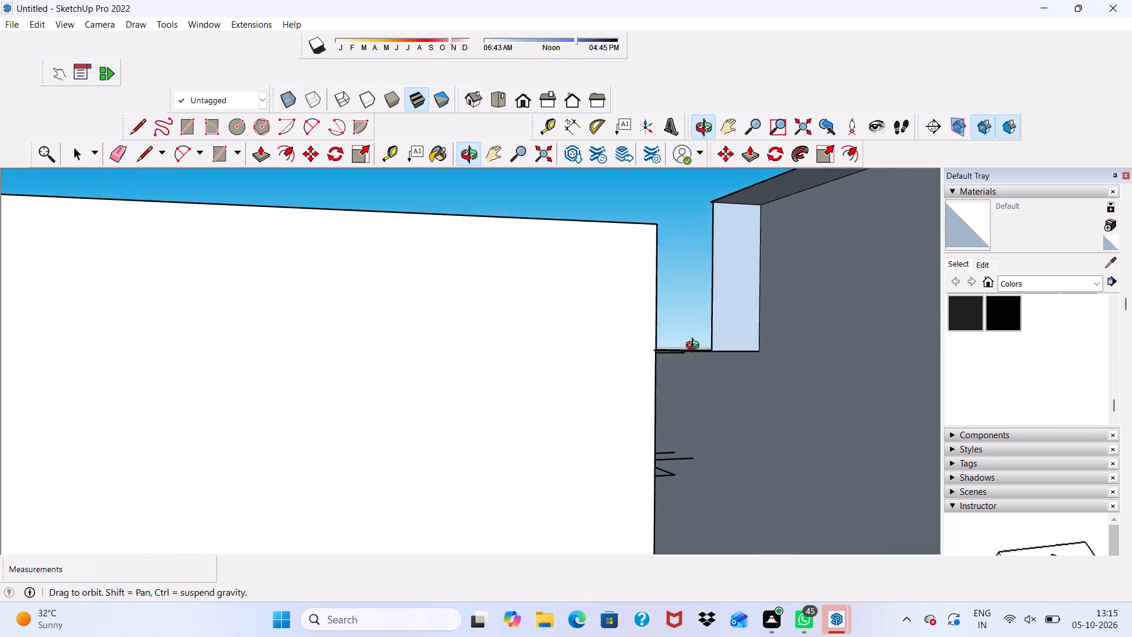
middle_click_drag(695, 347, 825, 405)
scroll(672, 184, "up", 10)
scroll(632, 278, "down", 4)
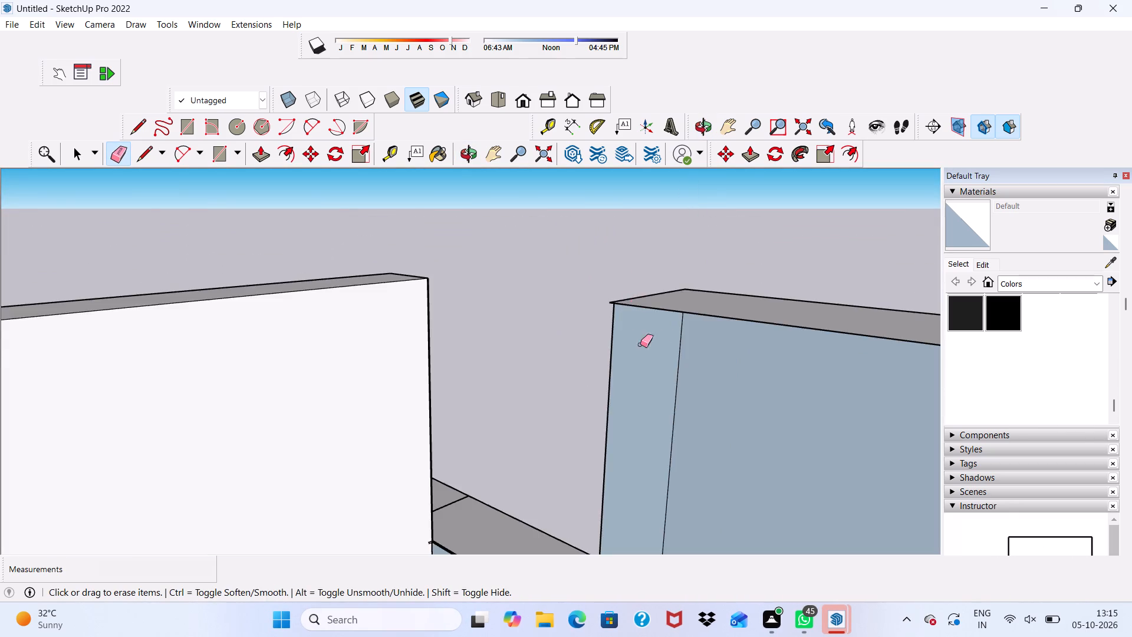
scroll(689, 276, "down", 4)
scroll(689, 300, "up", 8)
scroll(665, 249, "down", 7)
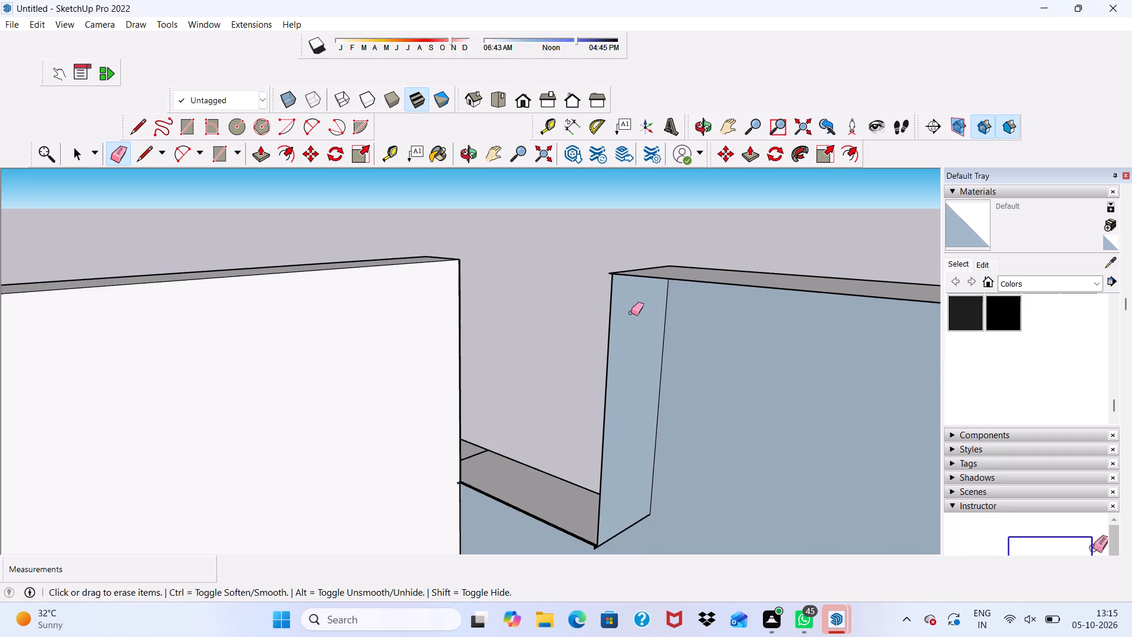
middle_click_drag(631, 307, 776, 338)
scroll(718, 249, "up", 3)
scroll(542, 342, "up", 3)
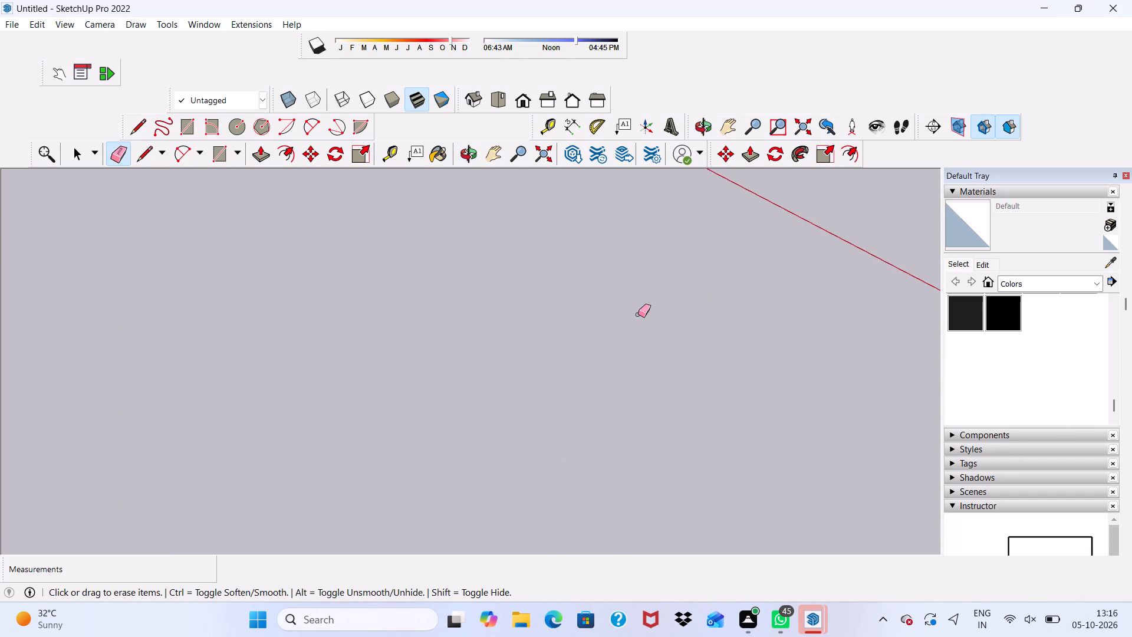
scroll(552, 334, "down", 1)
scroll(535, 346, "up", 1)
scroll(526, 354, "down", 5)
scroll(524, 349, "up", 2)
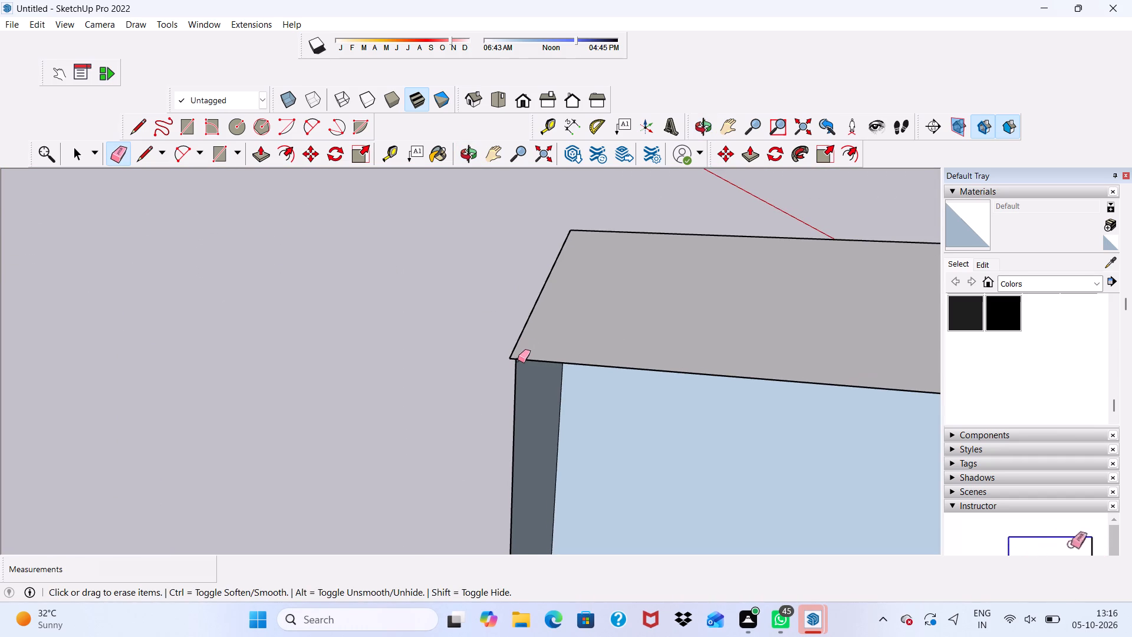
left_click(518, 360)
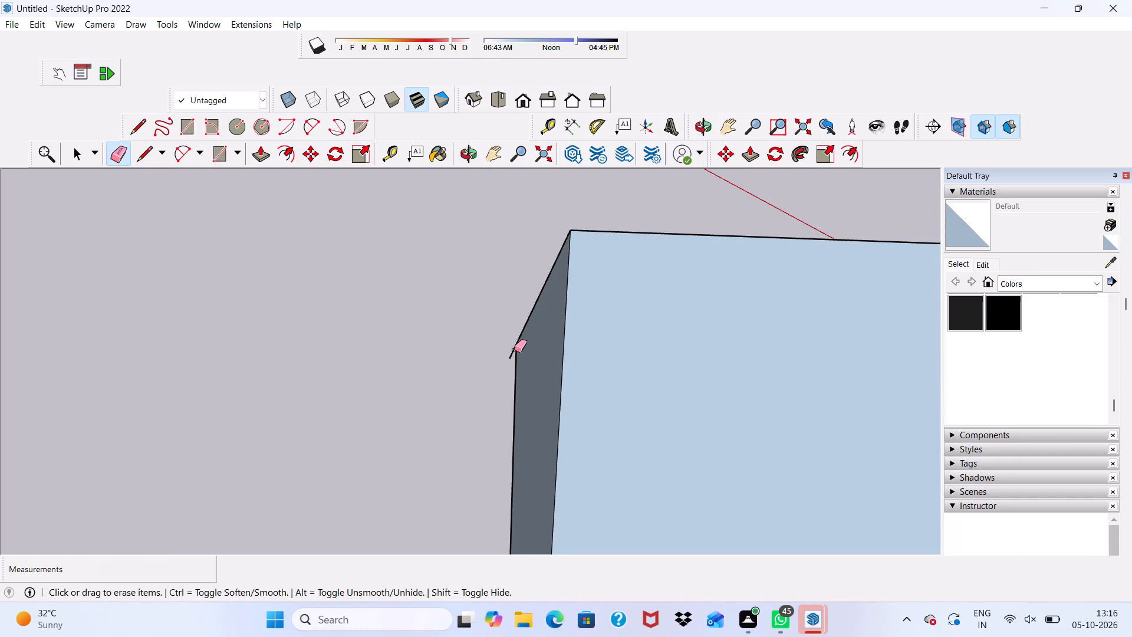
left_click(512, 349)
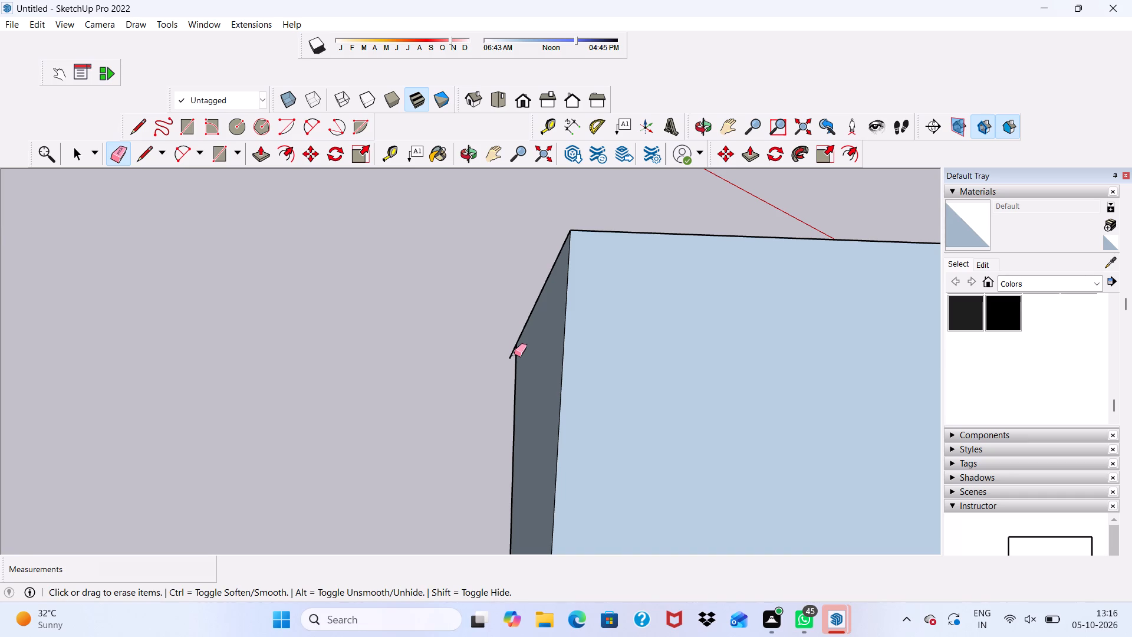
scroll(513, 354, "up", 5)
left_click(509, 353)
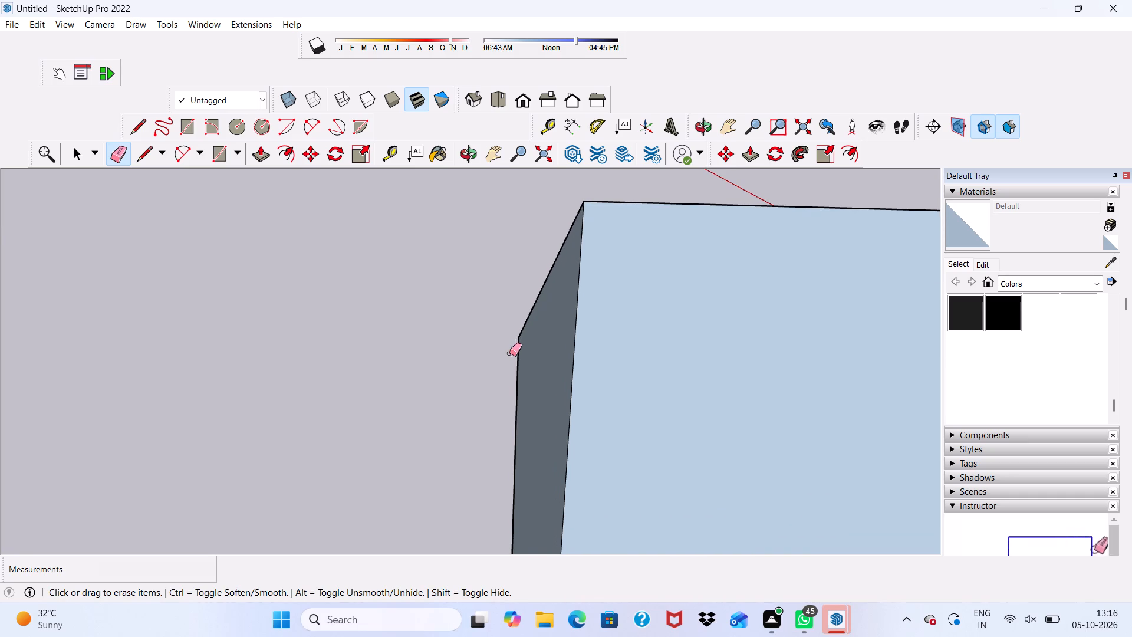
Erase the stray short lines on the side wall face beside the end of the door wall.
scroll(509, 353, "down", 8)
scroll(499, 310, "up", 1)
scroll(499, 316, "down", 6)
scroll(489, 503, "up", 2)
scroll(462, 503, "down", 1)
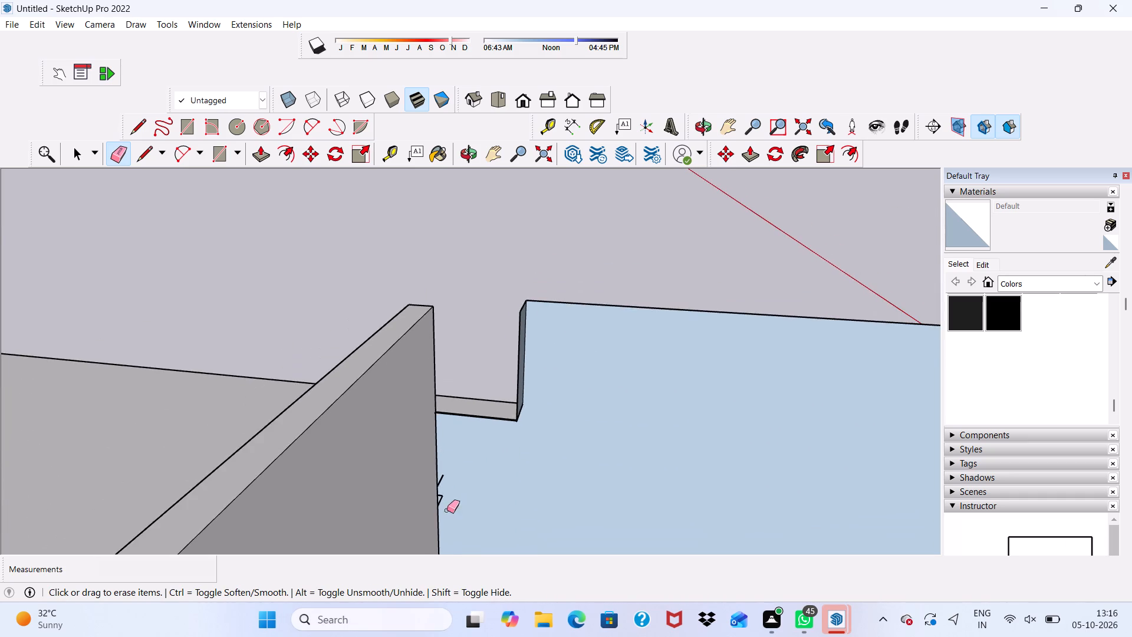
scroll(436, 466, "up", 2)
left_click_drag(443, 479, 440, 508)
scroll(469, 399, "down", 10)
Push/Pull the notched side wall's open face 1' 4" to rebuild the wall's thickness.
key("space")
scroll(639, 411, "down", 2)
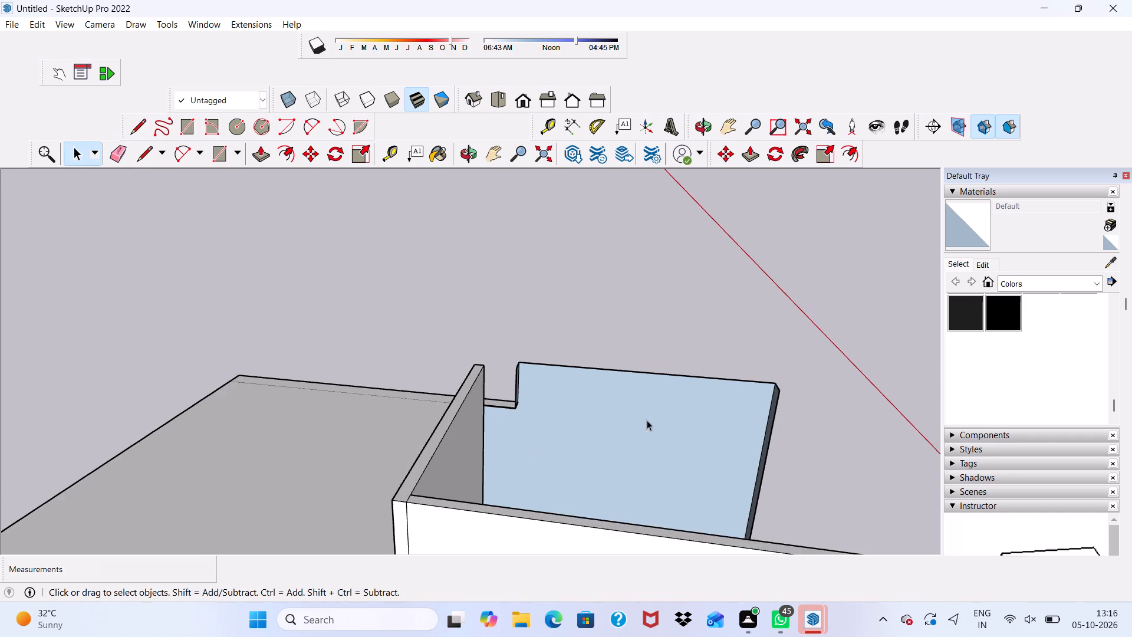
middle_click_drag(647, 421, 712, 484)
scroll(668, 436, "up", 3)
left_click(651, 398)
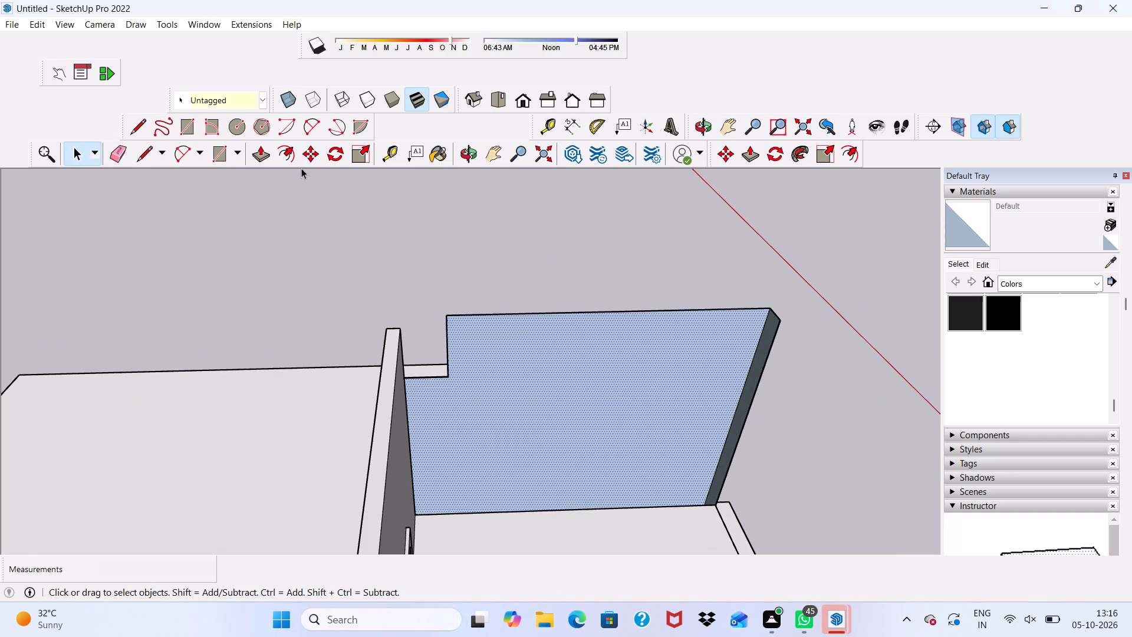
left_click(259, 152)
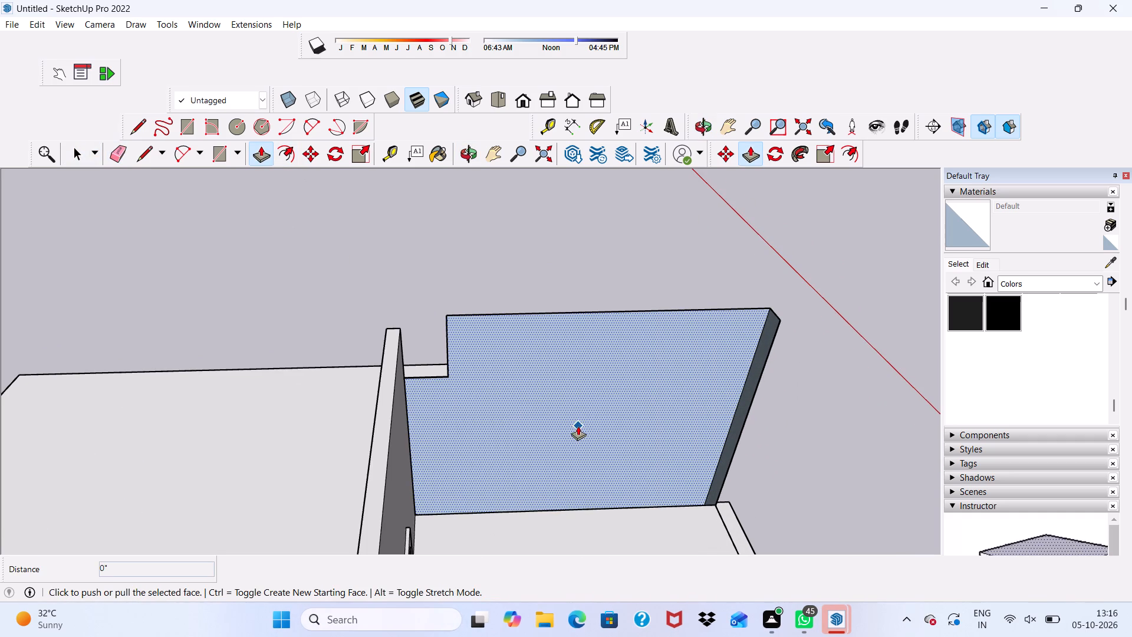
left_click(562, 417)
scroll(531, 441, "down", 1)
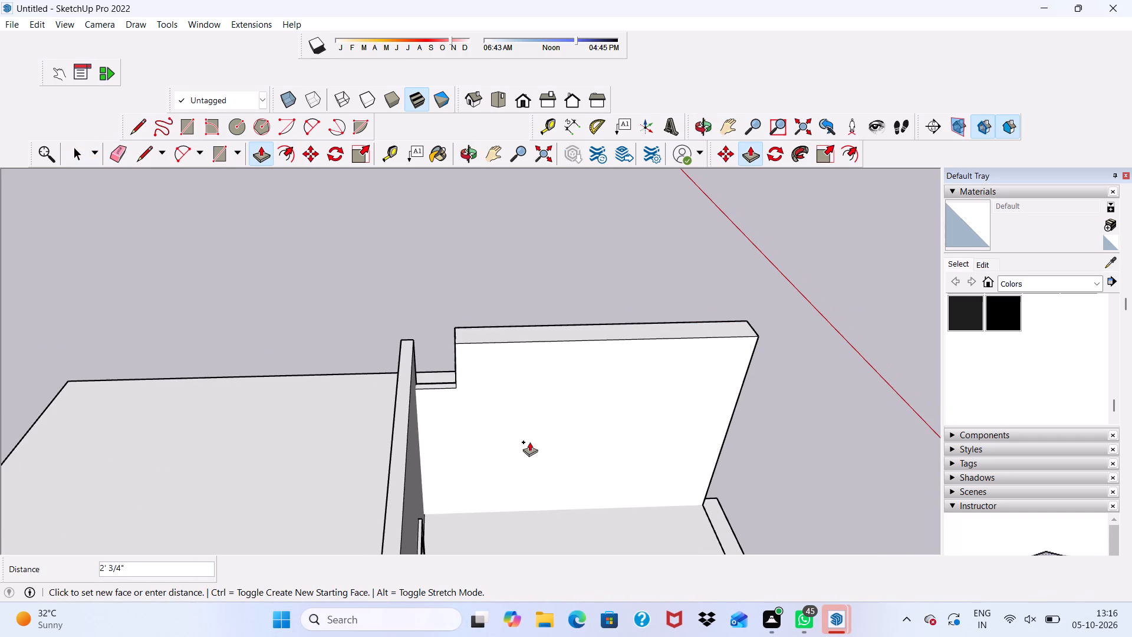
scroll(476, 437, "up", 2)
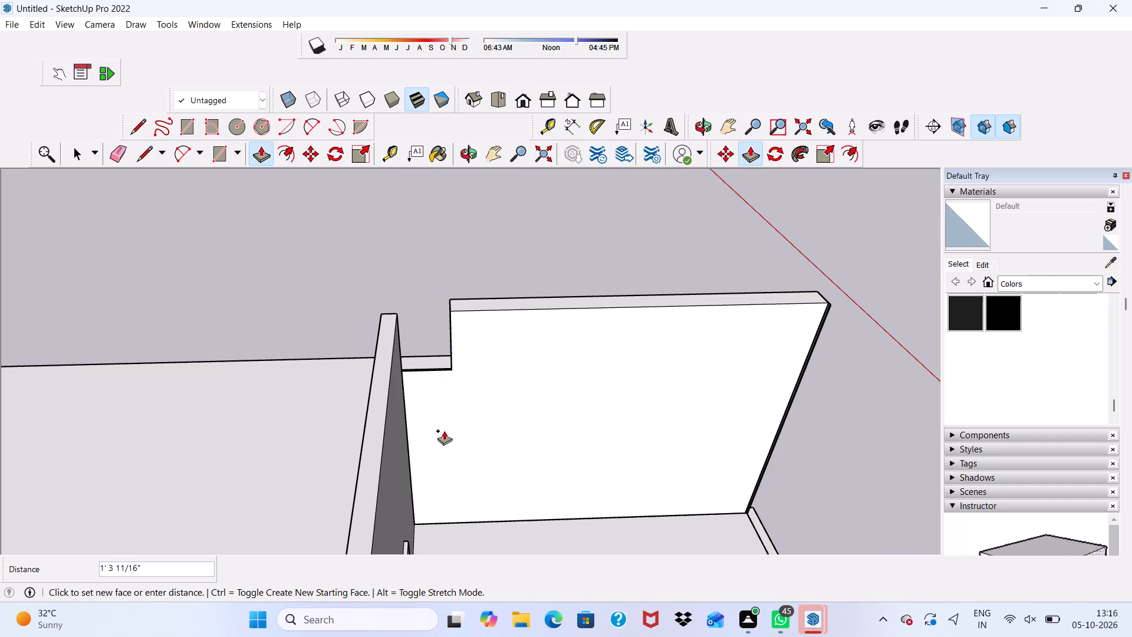
scroll(442, 433, "up", 8)
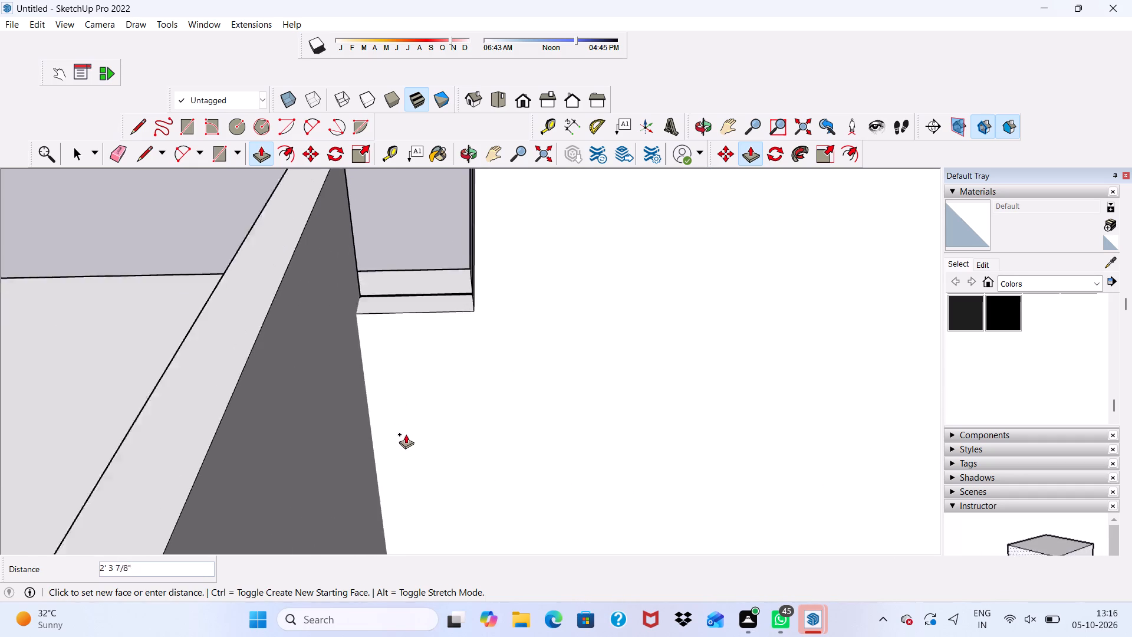
scroll(393, 390, "up", 3)
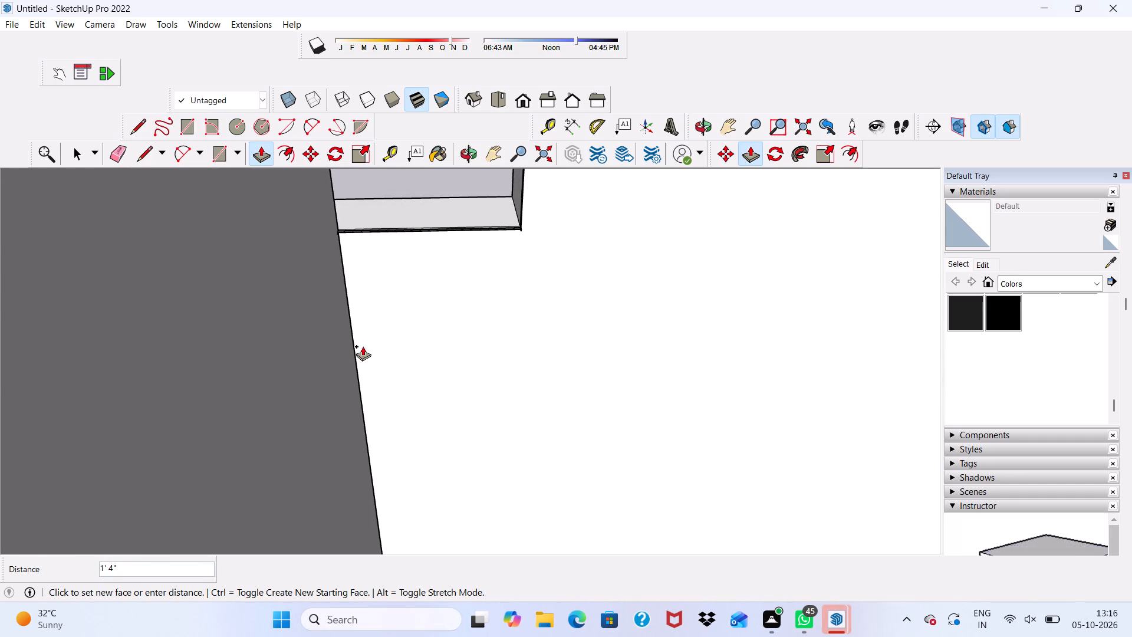
left_click(363, 346)
Push/Pull the thin strip along the notch floor's edge 1 7/16".
scroll(446, 255, "up", 3)
scroll(446, 247, "down", 1)
scroll(452, 225, "up", 6)
scroll(363, 241, "up", 6)
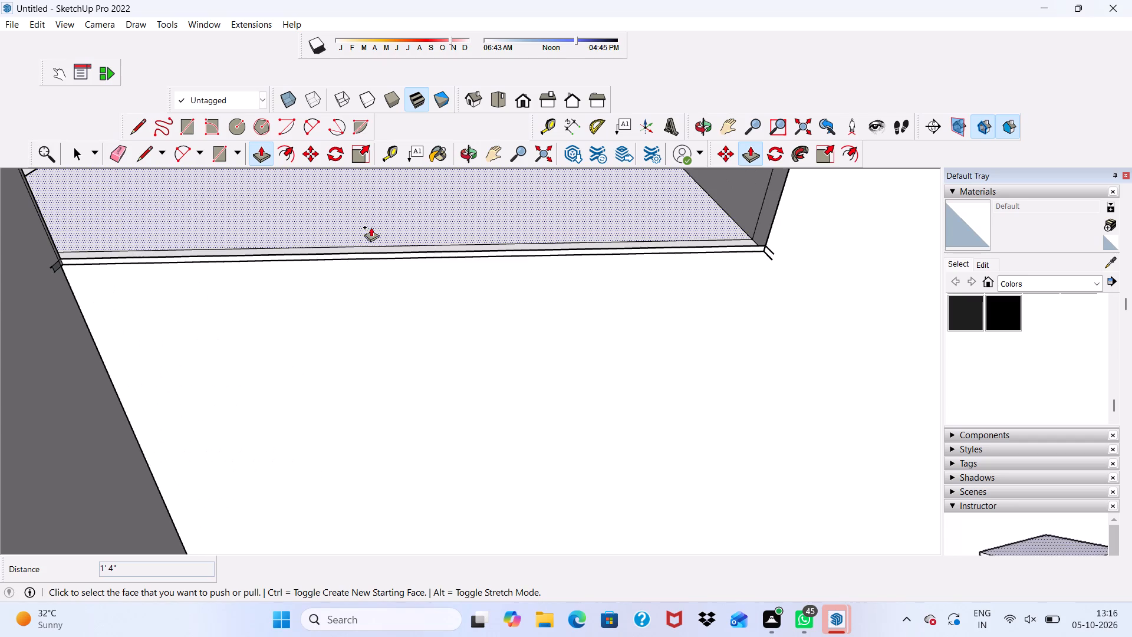
scroll(371, 227, "up", 3)
left_click(358, 264)
left_click(367, 304)
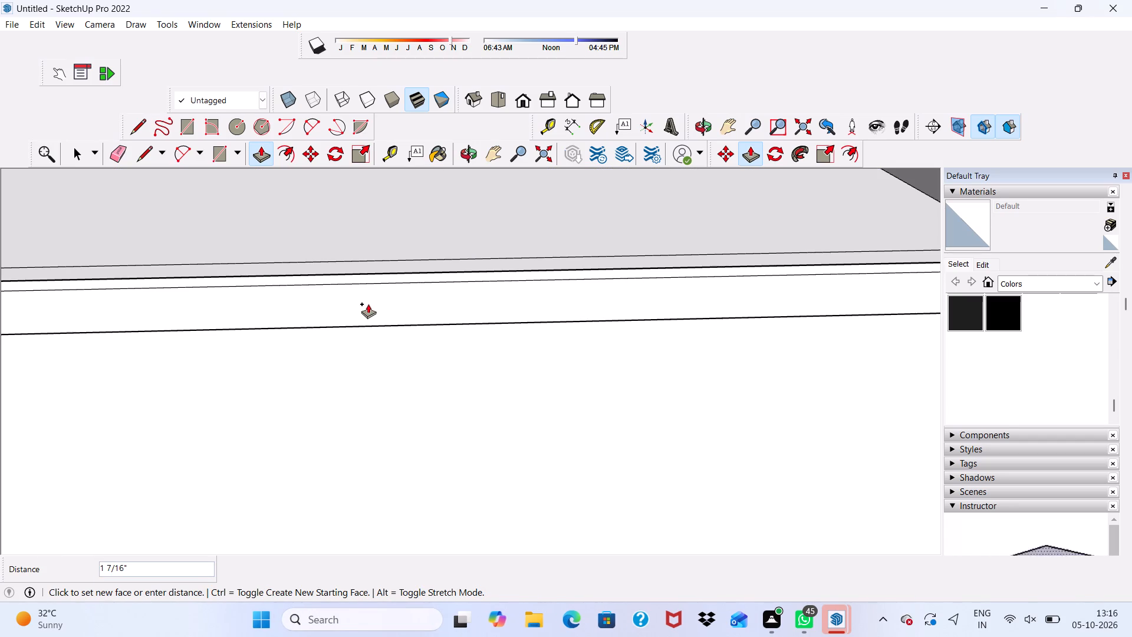
Erase the short stray lines at the notch's outer corner and the seam line along the notch floor.
scroll(345, 279, "down", 7)
middle_click_drag(387, 303, 521, 359)
scroll(559, 242, "up", 4)
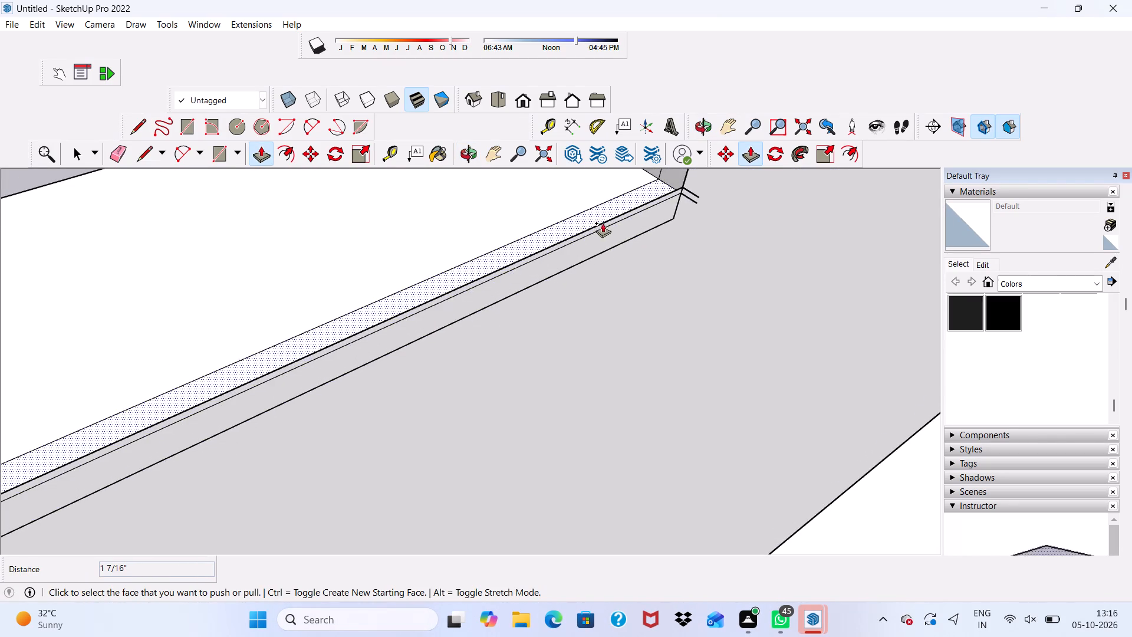
key("space")
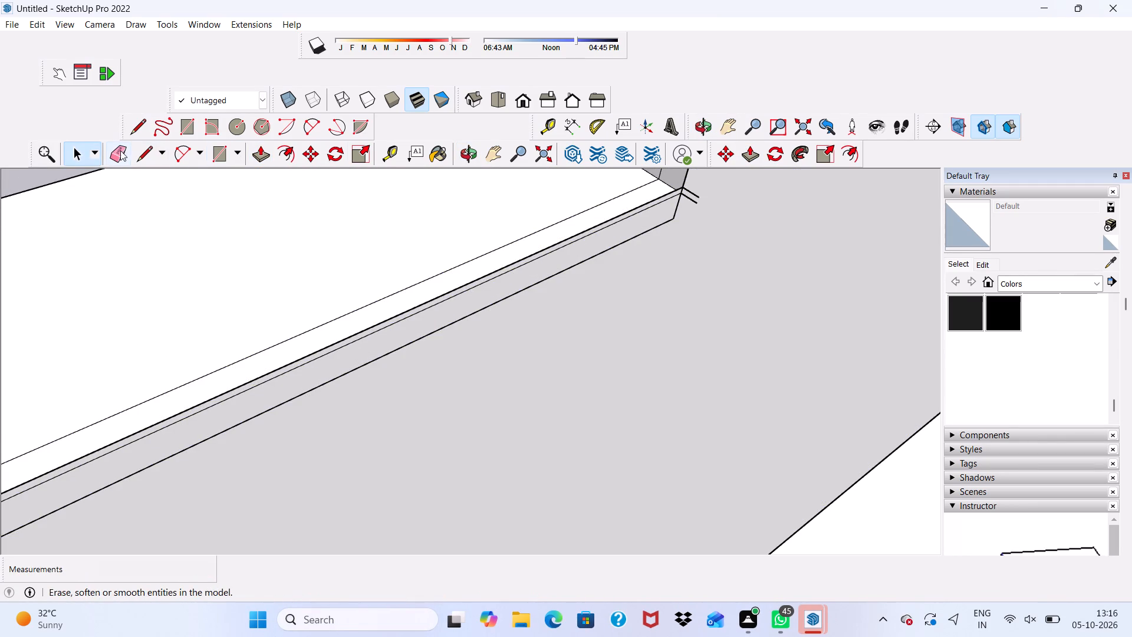
left_click(120, 150)
scroll(649, 252, "up", 1)
left_click_drag(700, 182, 699, 184)
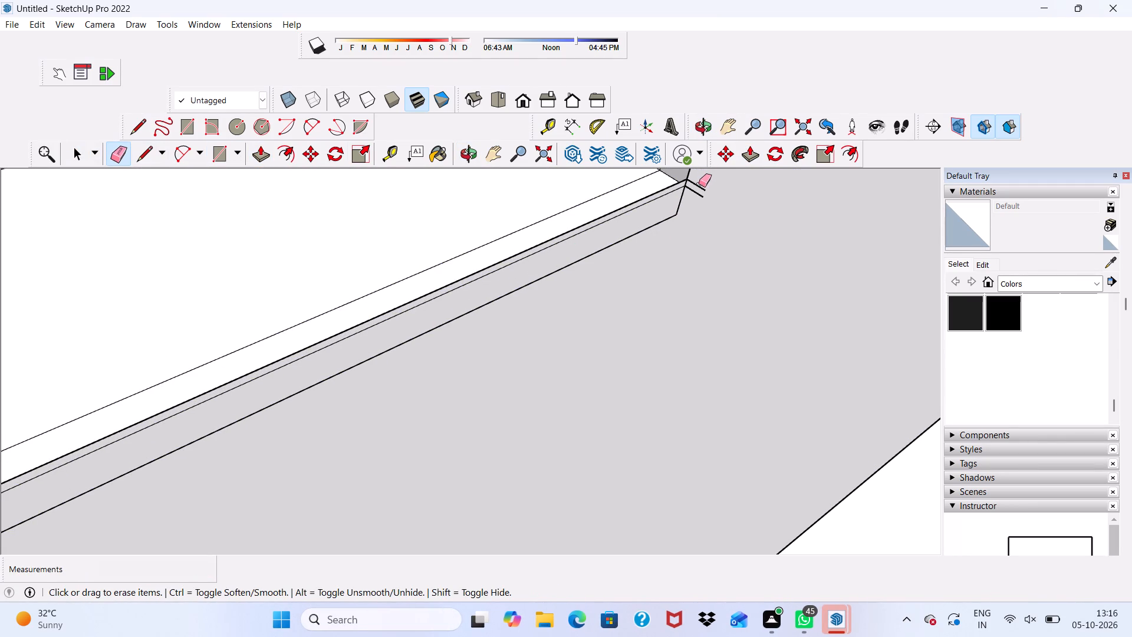
left_click_drag(699, 184, 696, 199)
scroll(605, 239, "down", 4)
left_click_drag(573, 226, 574, 214)
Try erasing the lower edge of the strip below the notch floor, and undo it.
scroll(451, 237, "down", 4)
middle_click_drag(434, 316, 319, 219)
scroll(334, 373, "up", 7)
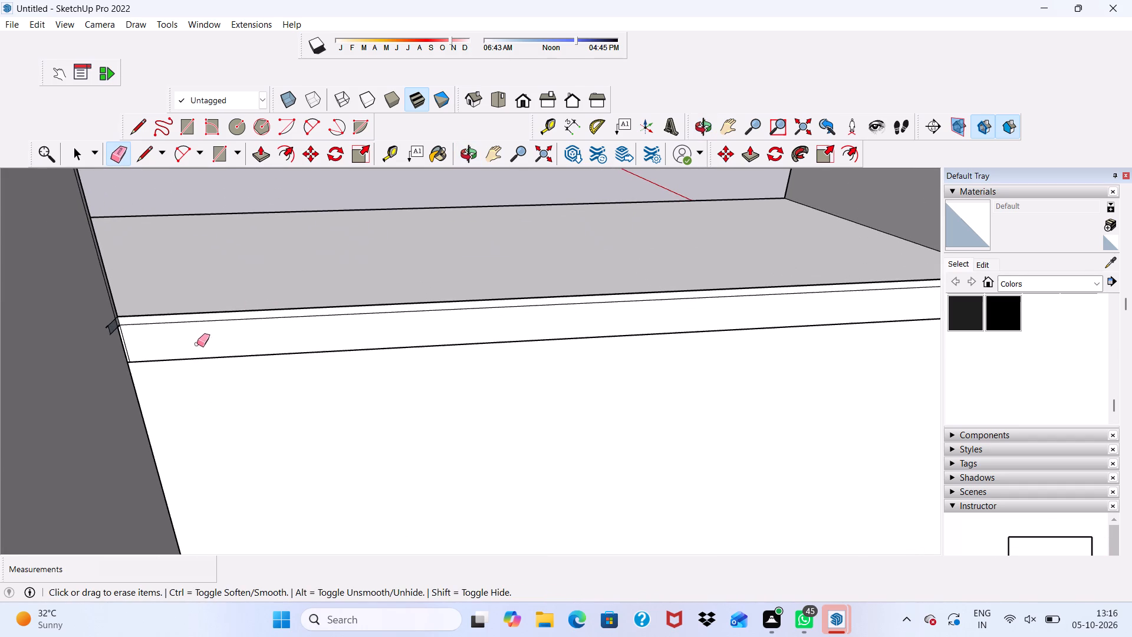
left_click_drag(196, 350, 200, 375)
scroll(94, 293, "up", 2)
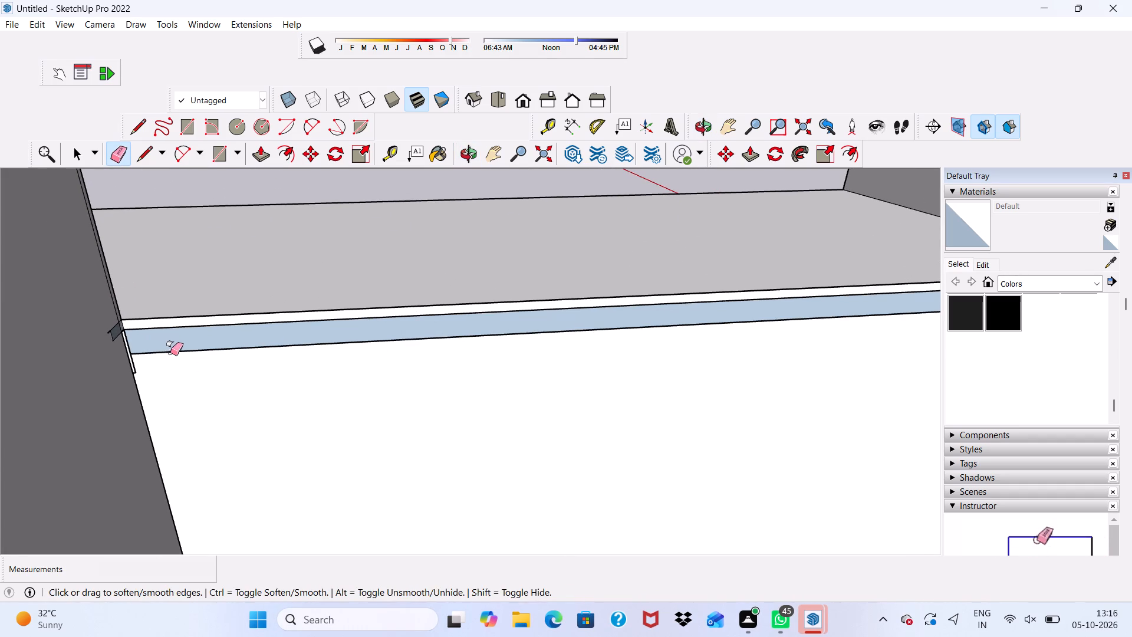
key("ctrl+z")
Erase the stray short lines on the door wall face at the notch's corner.
scroll(139, 315, "up", 9)
left_click_drag(93, 322, 100, 354)
scroll(105, 327, "down", 20)
scroll(105, 327, "down", 3)
scroll(287, 355, "up", 1)
scroll(287, 372, "down", 4)
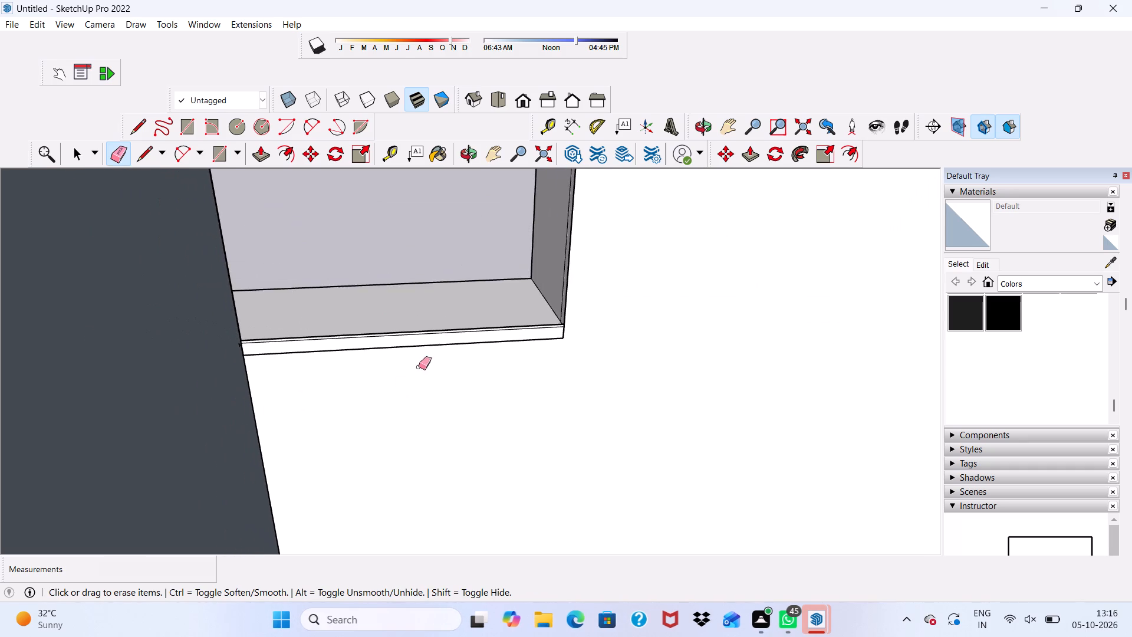
Erase the short line crossing the notch floor beside the end of the door wall.
scroll(419, 367, "down", 9)
scroll(407, 379, "up", 1)
scroll(407, 379, "down", 4)
scroll(457, 372, "down", 1)
middle_click_drag(456, 380, 245, 379)
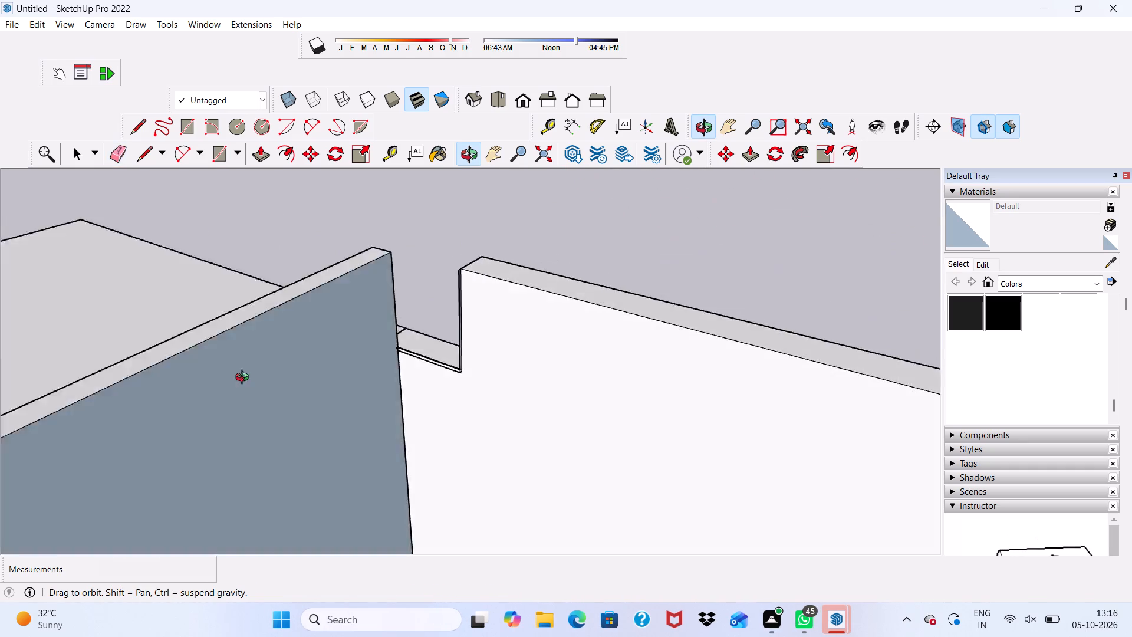
middle_click_drag(245, 379, 242, 373)
scroll(433, 339, "up", 8)
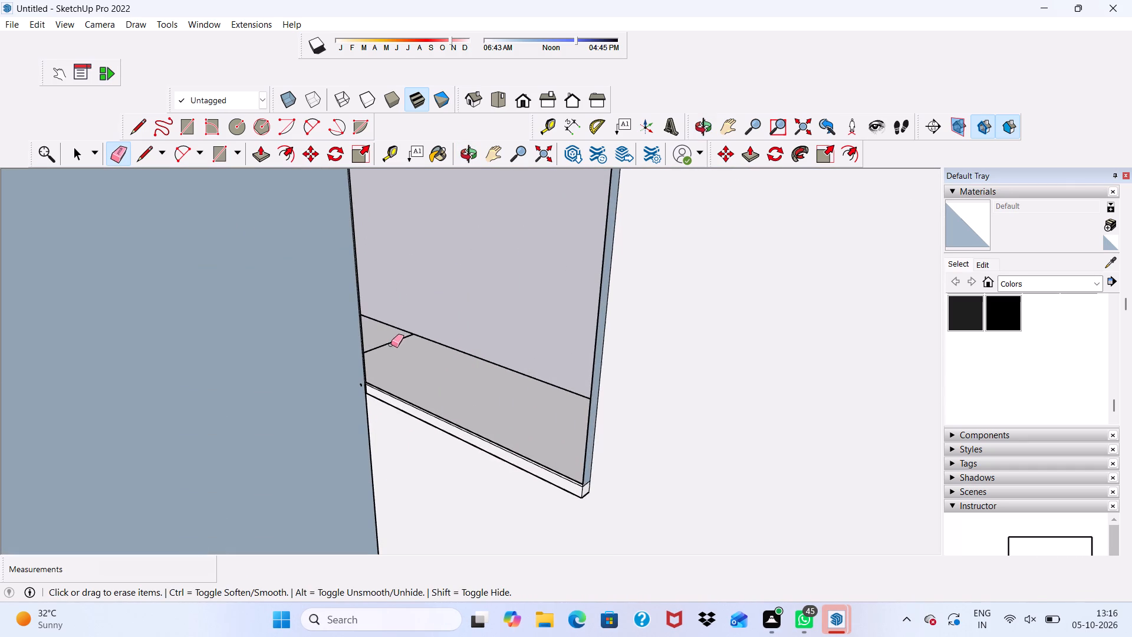
left_click_drag(390, 331, 397, 356)
scroll(394, 359, "down", 3)
Push/Pull the terrace door wall's open face 5 11/16" to give the wall thickness.
middle_click_drag(429, 403, 587, 434)
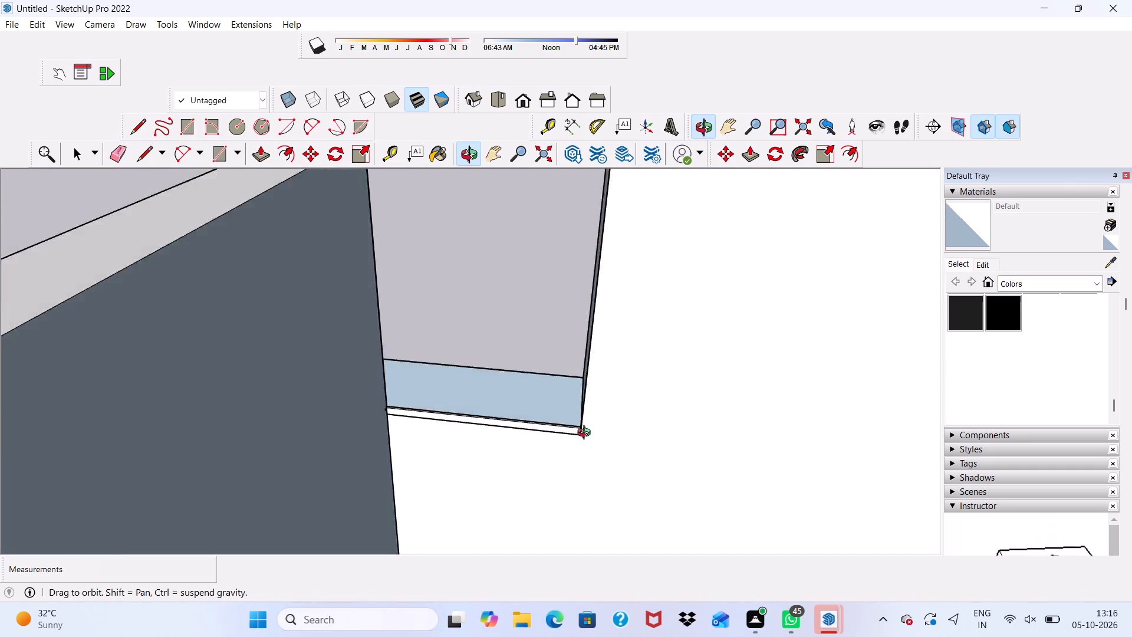
middle_click_drag(587, 434, 735, 402)
scroll(380, 420, "down", 4)
scroll(358, 457, "up", 1)
scroll(357, 461, "down", 3)
scroll(279, 431, "up", 1)
scroll(279, 434, "down", 13)
scroll(509, 337, "up", 1)
scroll(507, 347, "down", 5)
scroll(552, 339, "up", 1)
scroll(554, 356, "down", 2)
middle_click_drag(565, 396, 211, 335)
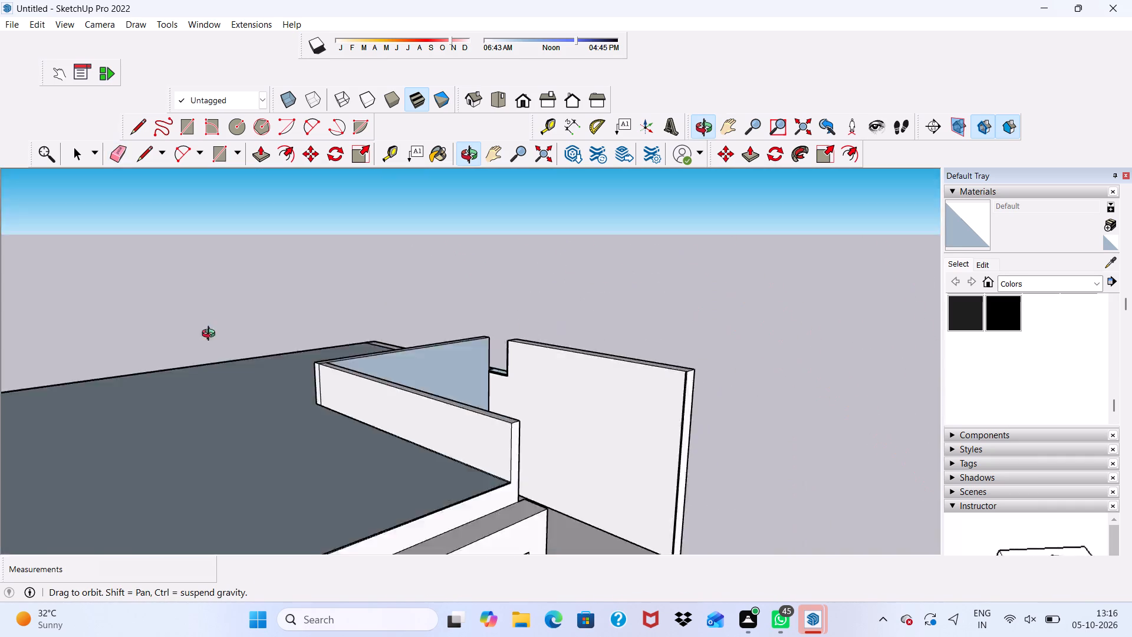
middle_click_drag(211, 335, 83, 355)
middle_click(80, 357)
scroll(437, 423, "up", 4)
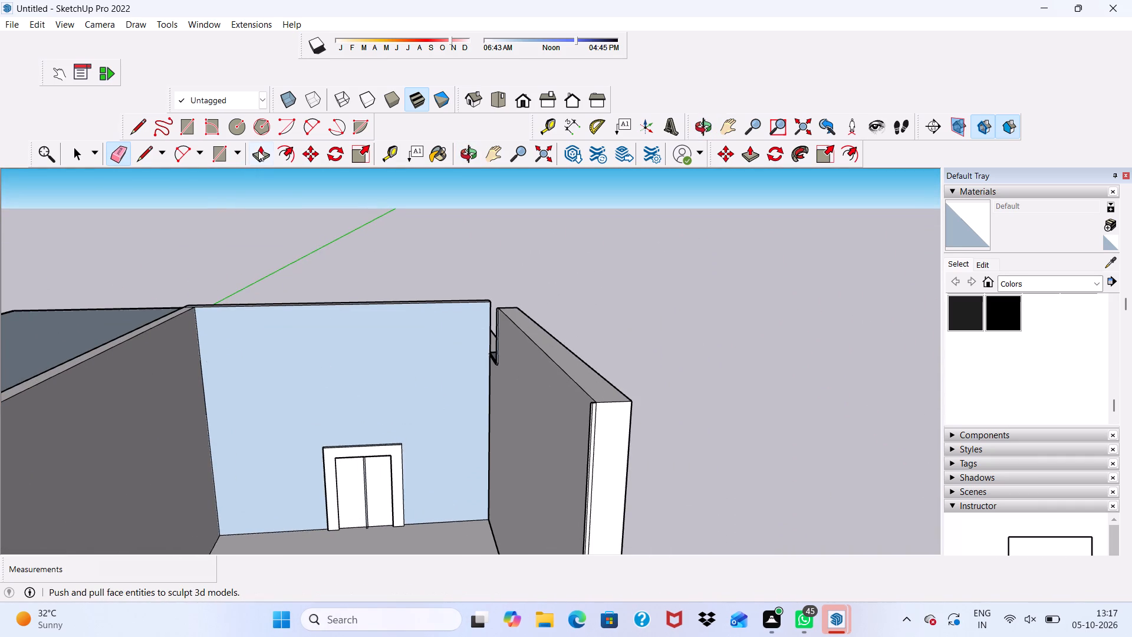
left_click(261, 147)
left_click(299, 339)
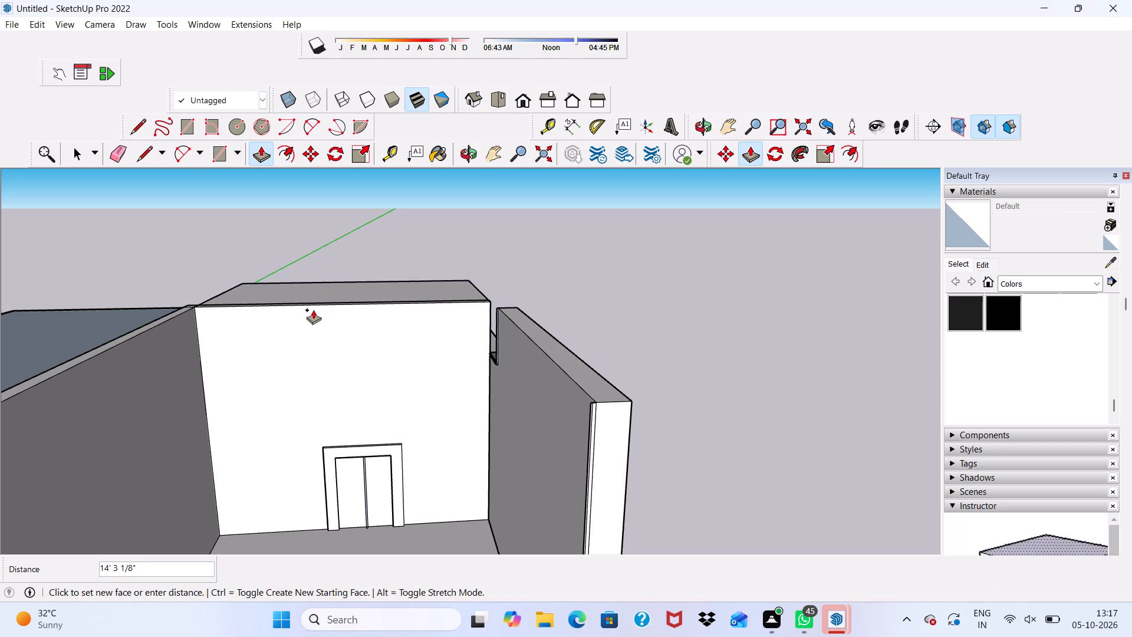
scroll(297, 191, "down", 3)
middle_click_drag(299, 249, 244, 468)
scroll(278, 252, "up", 2)
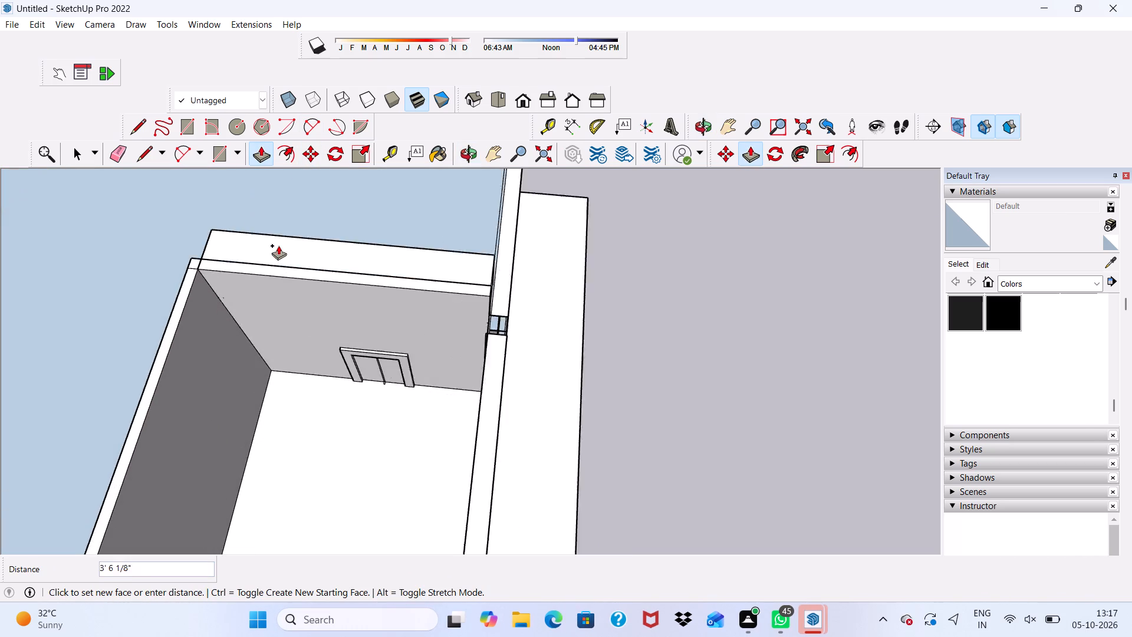
scroll(278, 245, "up", 12)
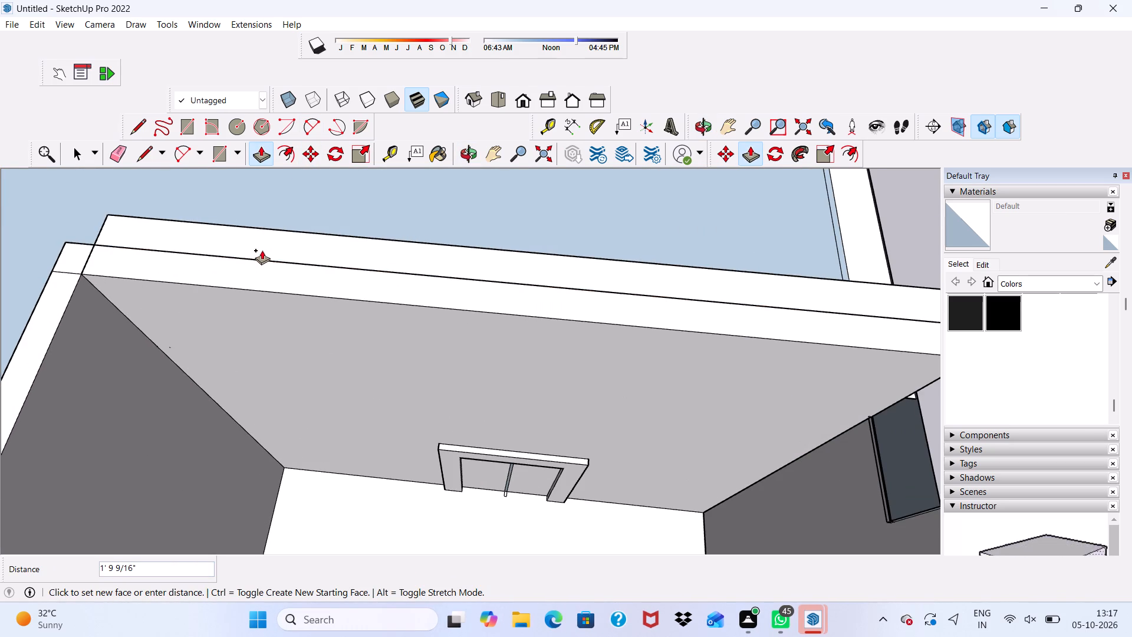
left_click(251, 258)
scroll(241, 271, "down", 5)
middle_click_drag(417, 295, 0, 326)
left_click(488, 382)
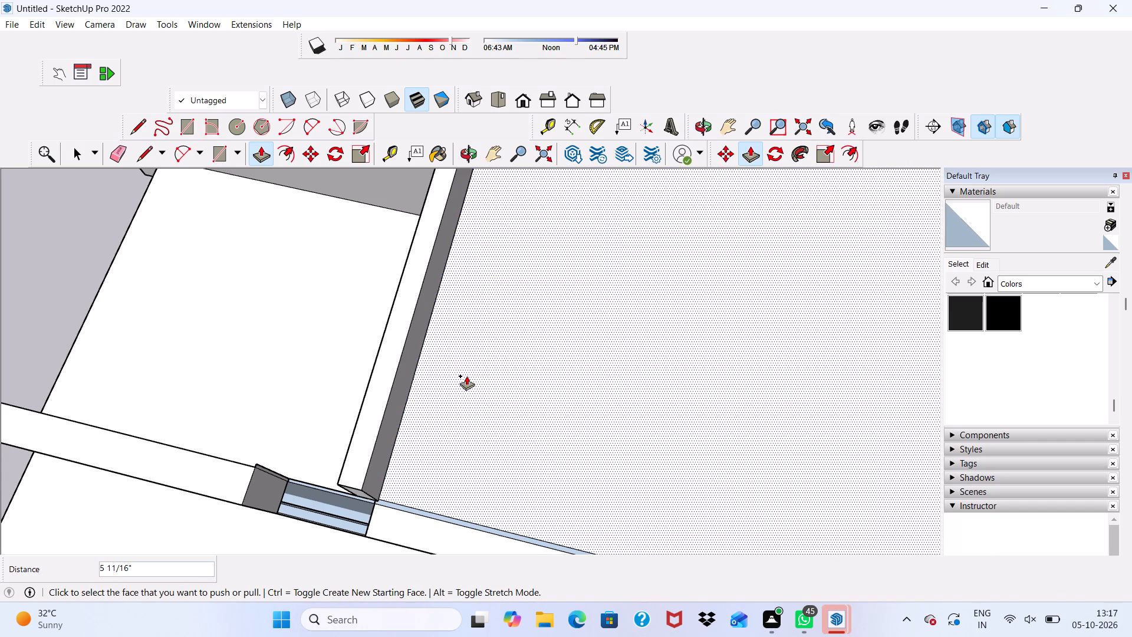
Push/Pull the narrow recessed strip along the roof edge beyond the door wall 11 11/16".
scroll(476, 368, "down", 1)
scroll(476, 368, "up", 1)
scroll(478, 368, "down", 7)
scroll(601, 332, "up", 1)
scroll(595, 341, "down", 1)
middle_click_drag(558, 400, 528, 314)
scroll(528, 314, "up", 4)
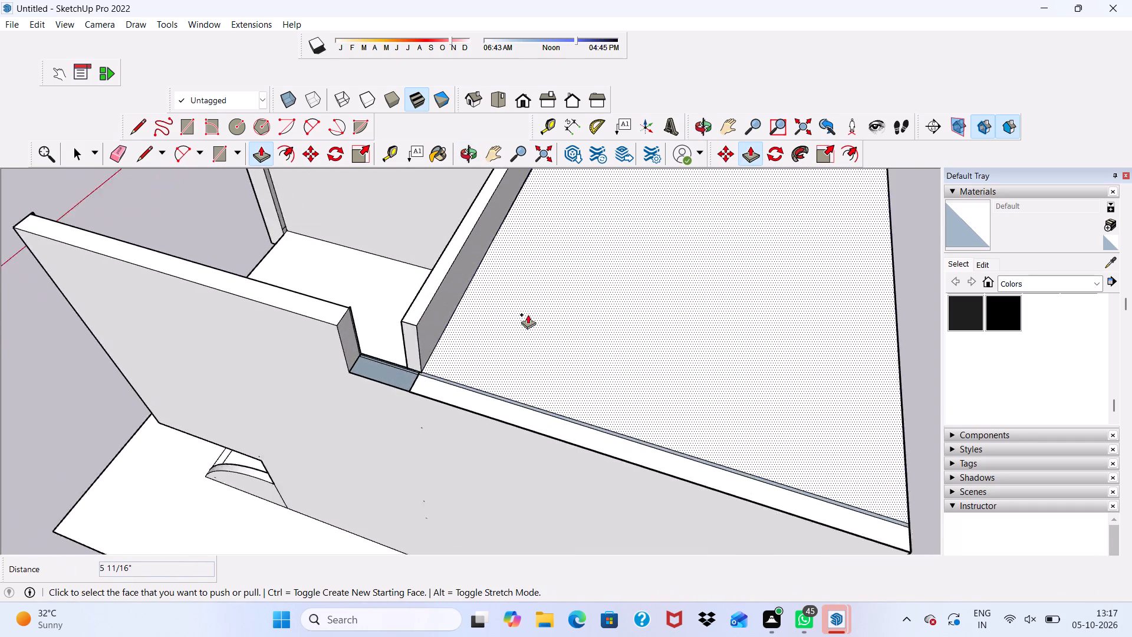
scroll(519, 359, "up", 5)
scroll(414, 439, "up", 9)
left_click(384, 406)
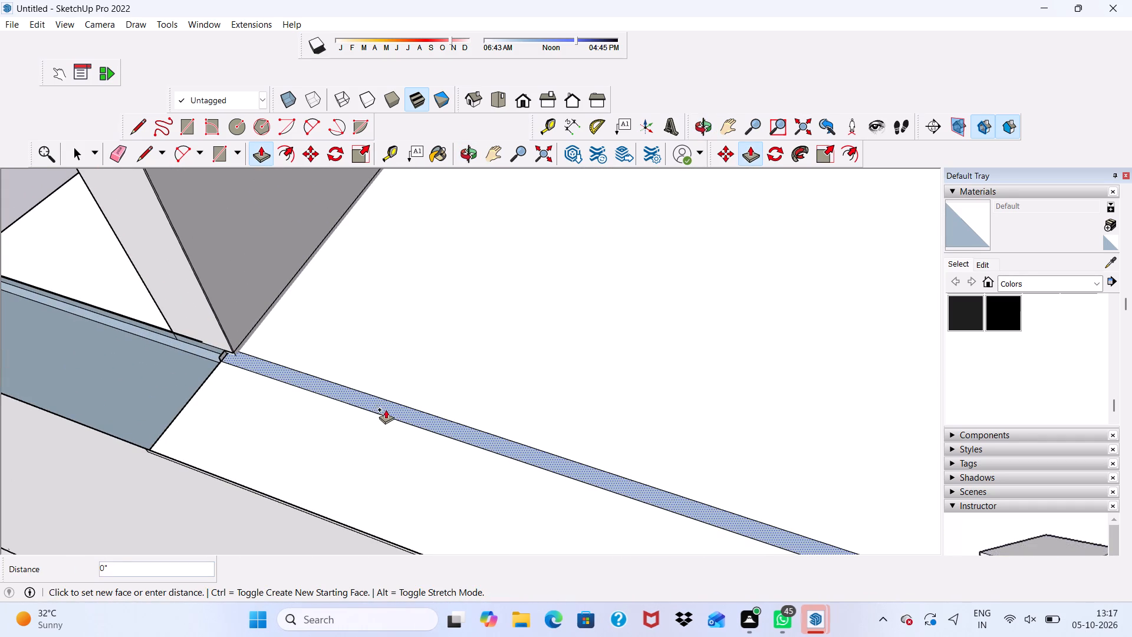
left_click(360, 459)
Push/Pull the small strip at the base of the door wall's end 1' 5 7/16" out over the notch floor.
scroll(277, 432, "down", 5)
middle_click_drag(292, 434, 377, 398)
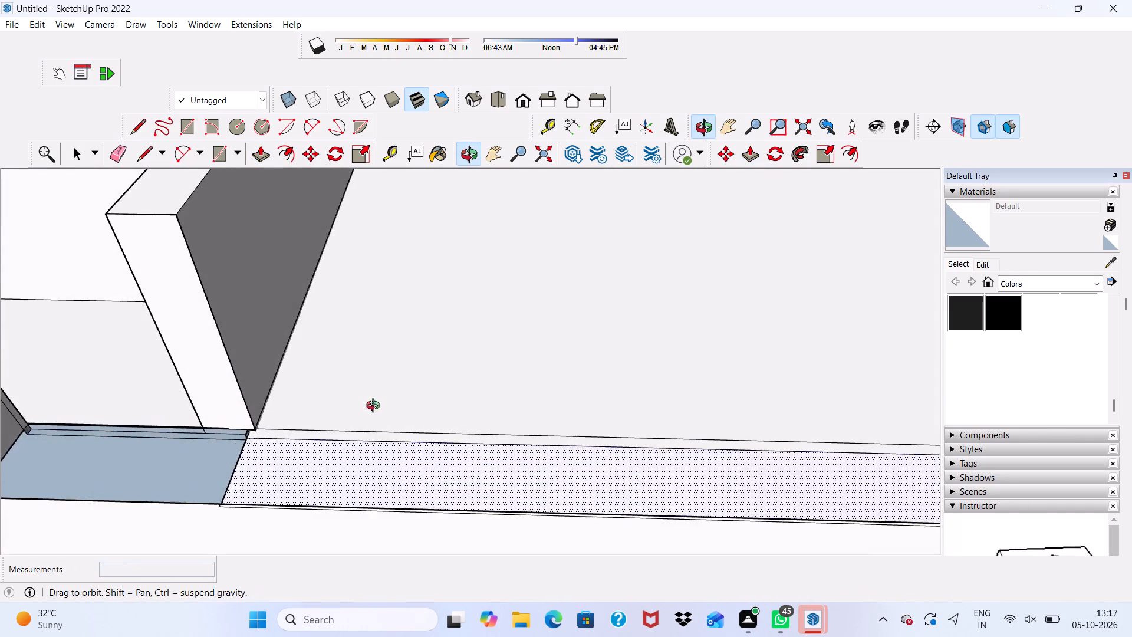
scroll(222, 457, "up", 8)
scroll(224, 433, "down", 1)
scroll(224, 433, "up", 1)
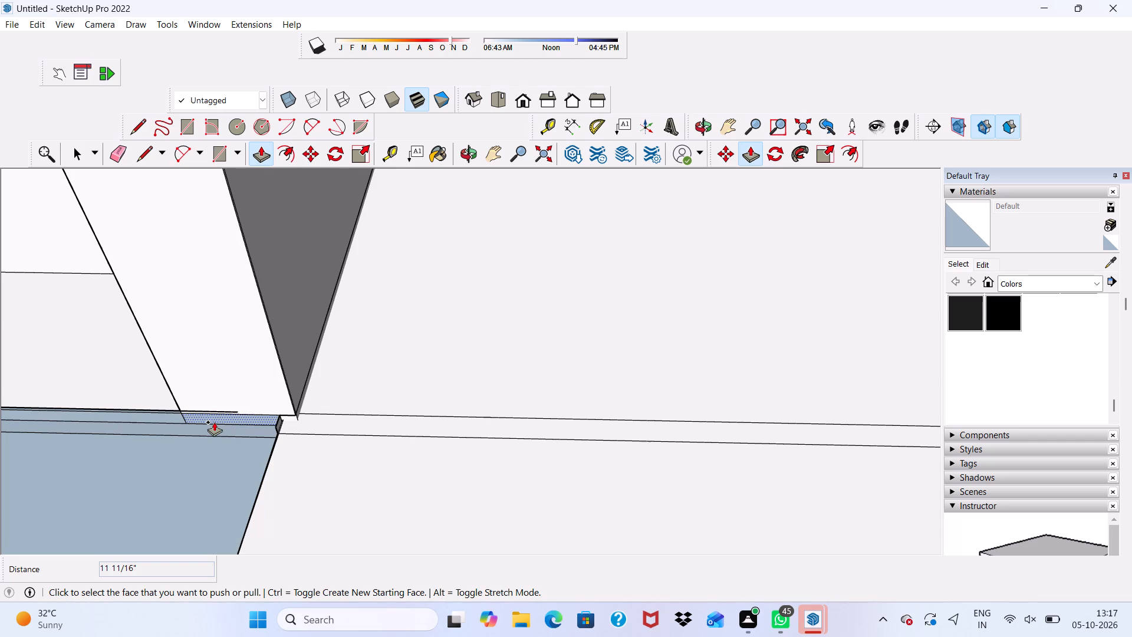
left_click(214, 421)
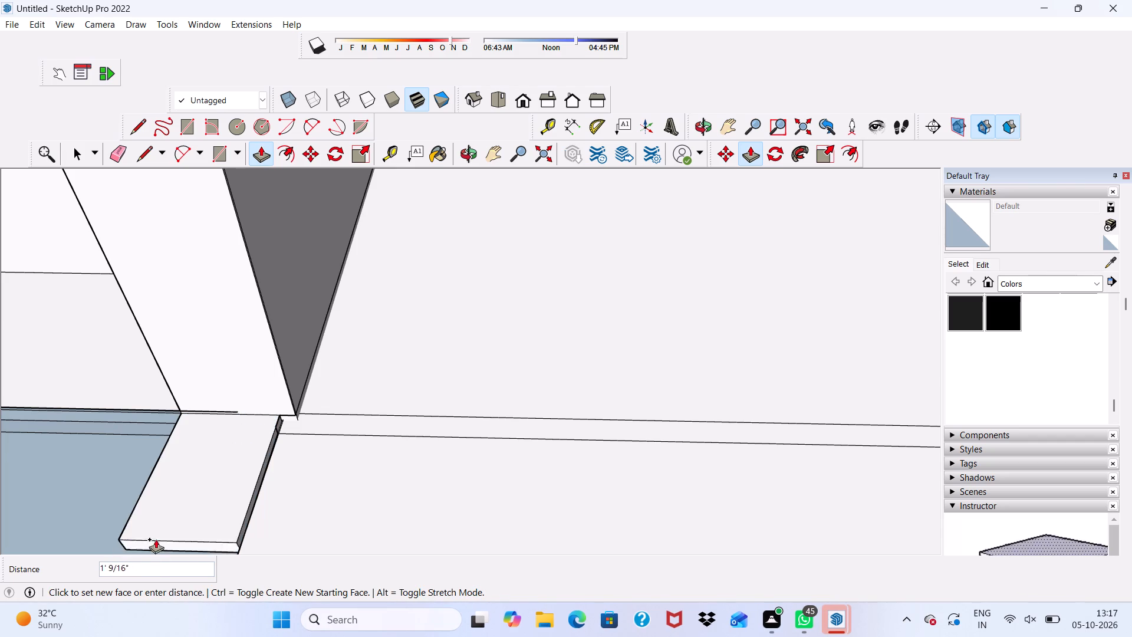
scroll(156, 539, "down", 12)
scroll(185, 474, "up", 2)
scroll(186, 474, "down", 5)
scroll(144, 540, "up", 10)
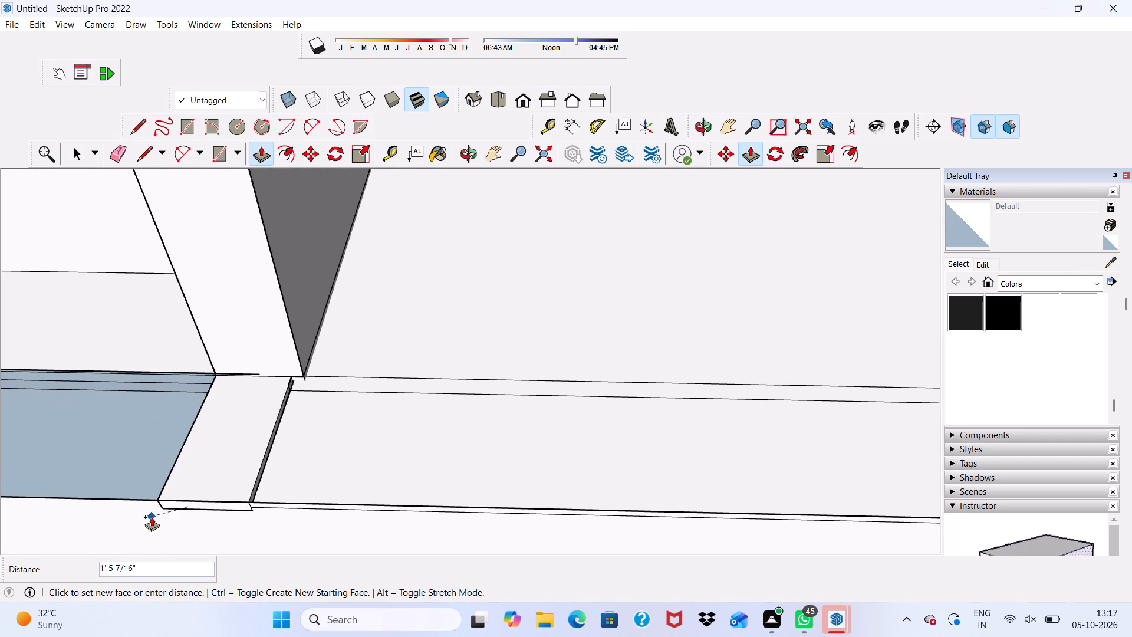
left_click(152, 517)
Push/Pull the outer end face of the small block at the door wall's base 1 13/16".
middle_click_drag(118, 510, 198, 369)
scroll(333, 475, "up", 5)
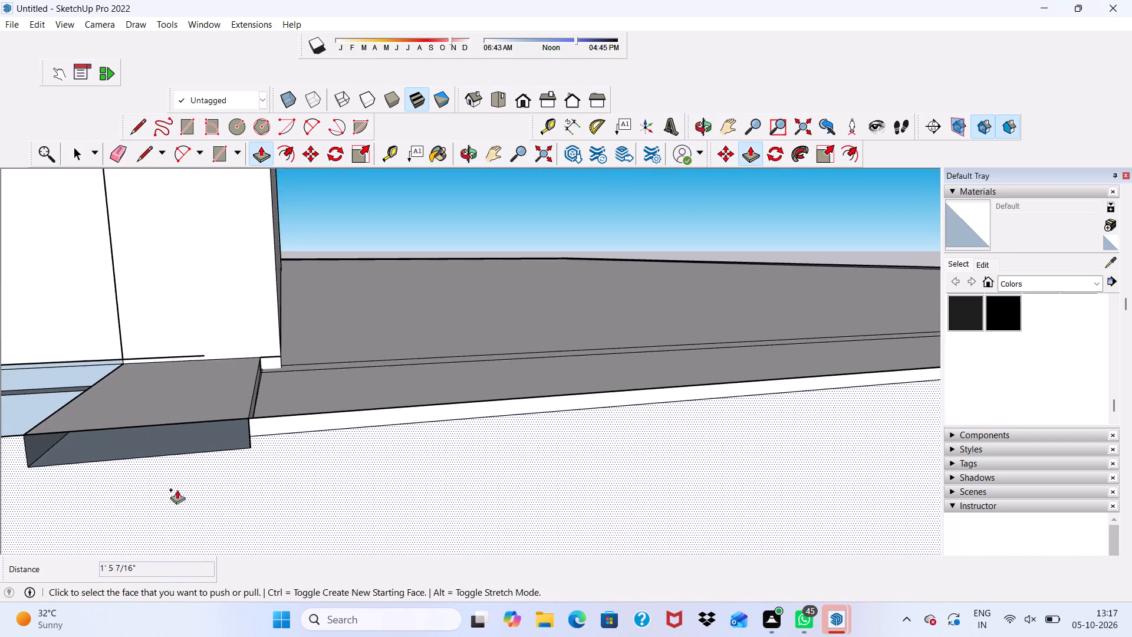
middle_click_drag(177, 490, 164, 414)
scroll(159, 357, "up", 4)
left_click(168, 326)
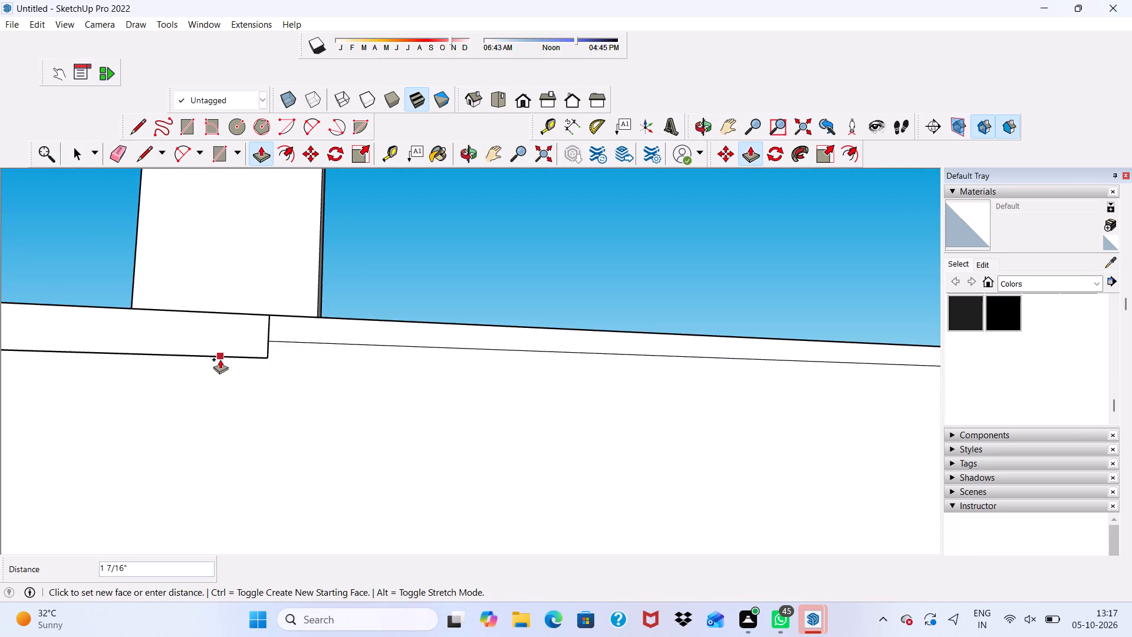
left_click(231, 379)
Examine the notch floor and the small block beside the end of the door wall.
scroll(231, 379, "down", 5)
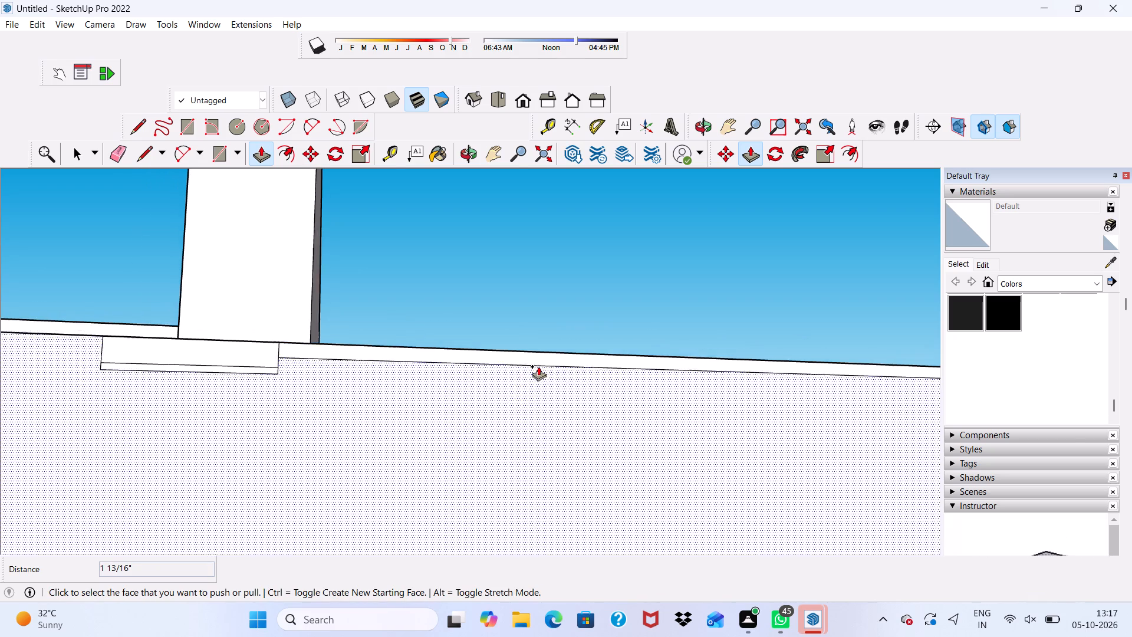
scroll(538, 366, "down", 7)
middle_click_drag(245, 381, 243, 517)
scroll(200, 352, "up", 2)
scroll(200, 352, "down", 1)
scroll(200, 352, "up", 2)
scroll(251, 454, "up", 2)
scroll(231, 376, "down", 2)
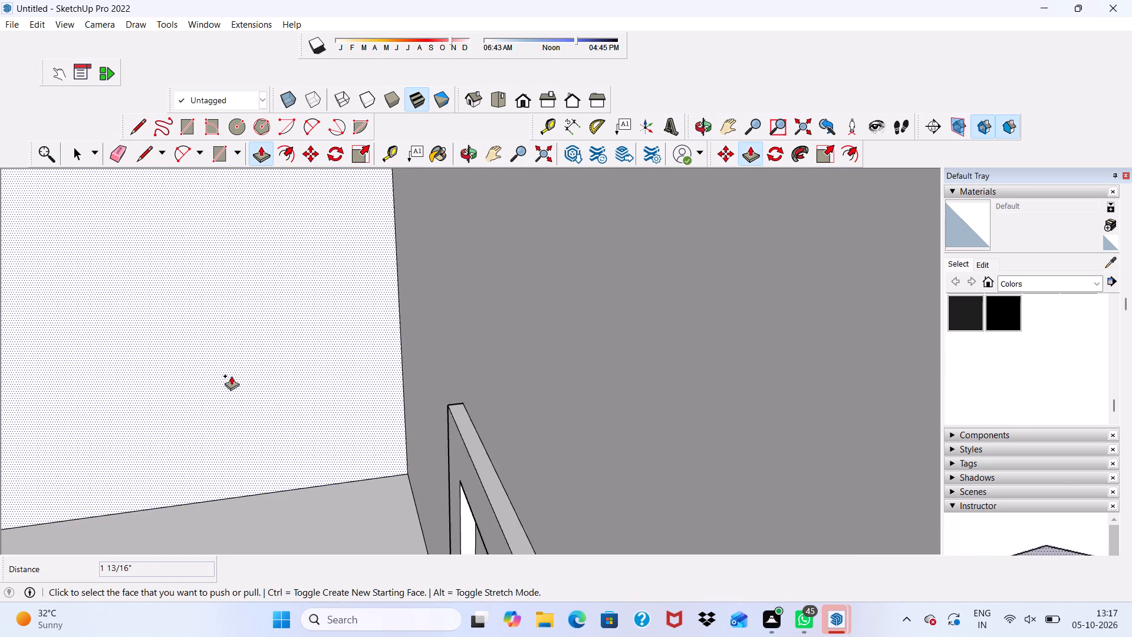
scroll(231, 376, "down", 14)
scroll(326, 320, "up", 1)
scroll(324, 356, "down", 1)
scroll(323, 357, "up", 1)
scroll(323, 357, "down", 3)
scroll(300, 295, "up", 2)
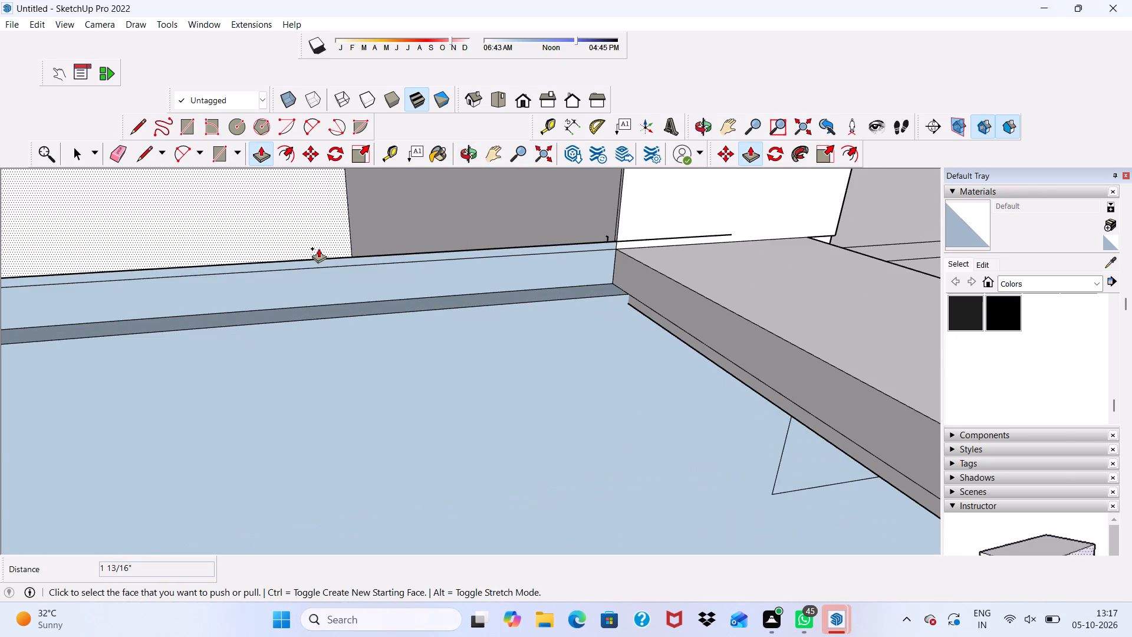
Push/Pull the thin strip along the recess's inner edge 1' 5 7/16" over the notch floor to the outer wall face.
left_click(293, 262)
scroll(275, 283, "down", 8)
scroll(331, 363, "down", 4)
middle_click_drag(342, 384, 328, 339)
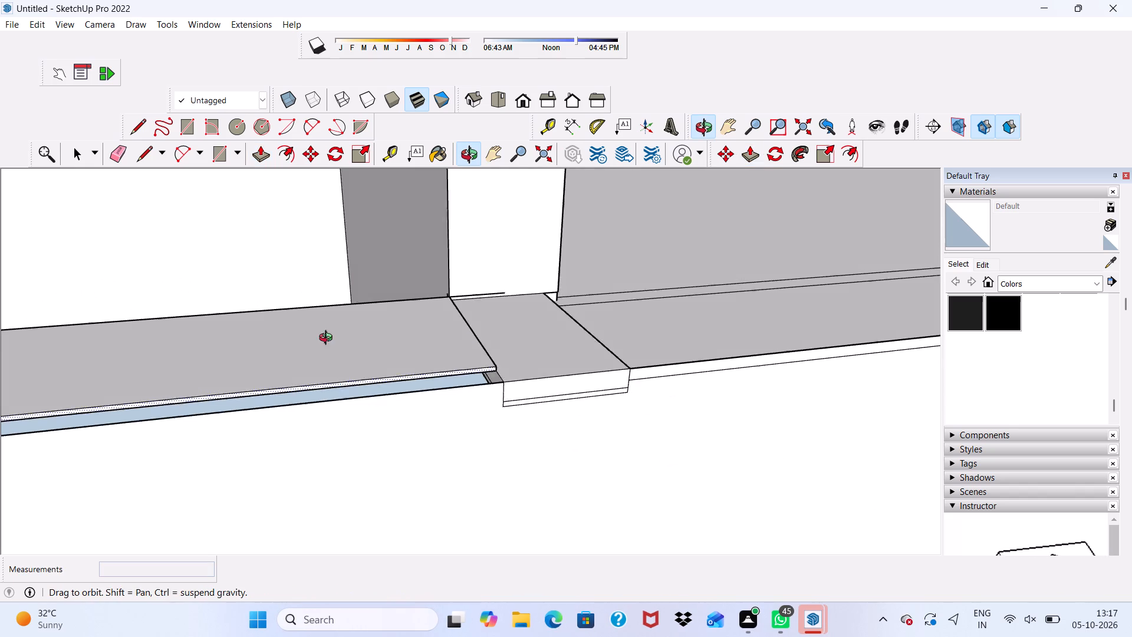
middle_click_drag(328, 339, 320, 305)
scroll(357, 330, "up", 3)
left_click(400, 357)
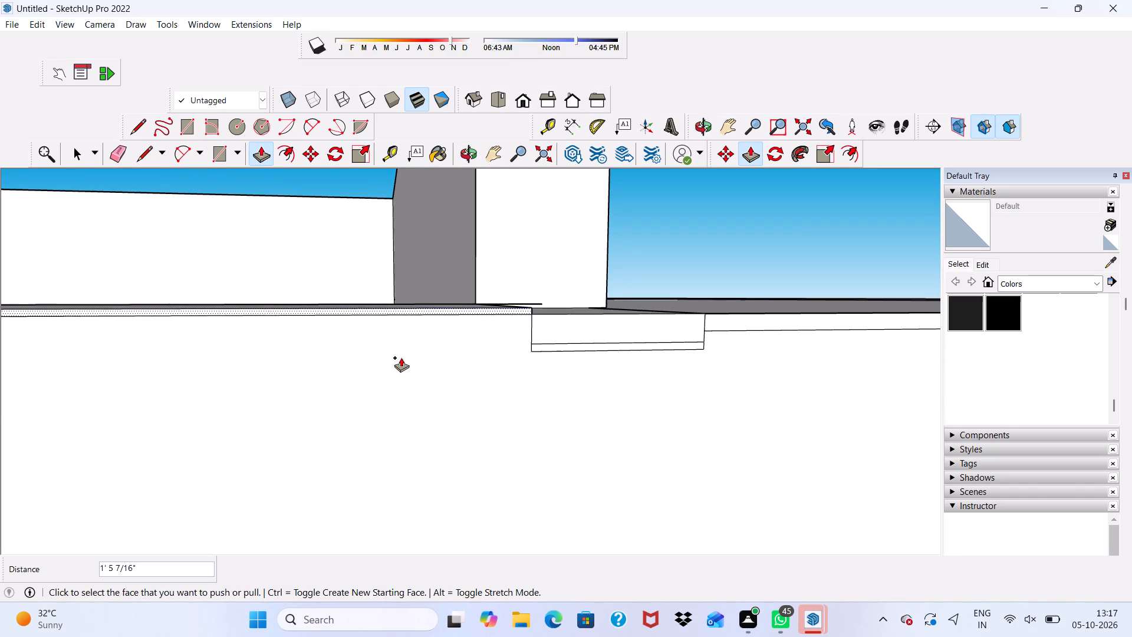
Push/Pull the narrow end strip of the raised notch slab 10 7/16" along the floor to the door wall's vertical edge.
middle_click_drag(397, 352, 167, 439)
scroll(380, 359, "up", 6)
scroll(358, 357, "down", 1)
scroll(357, 357, "up", 2)
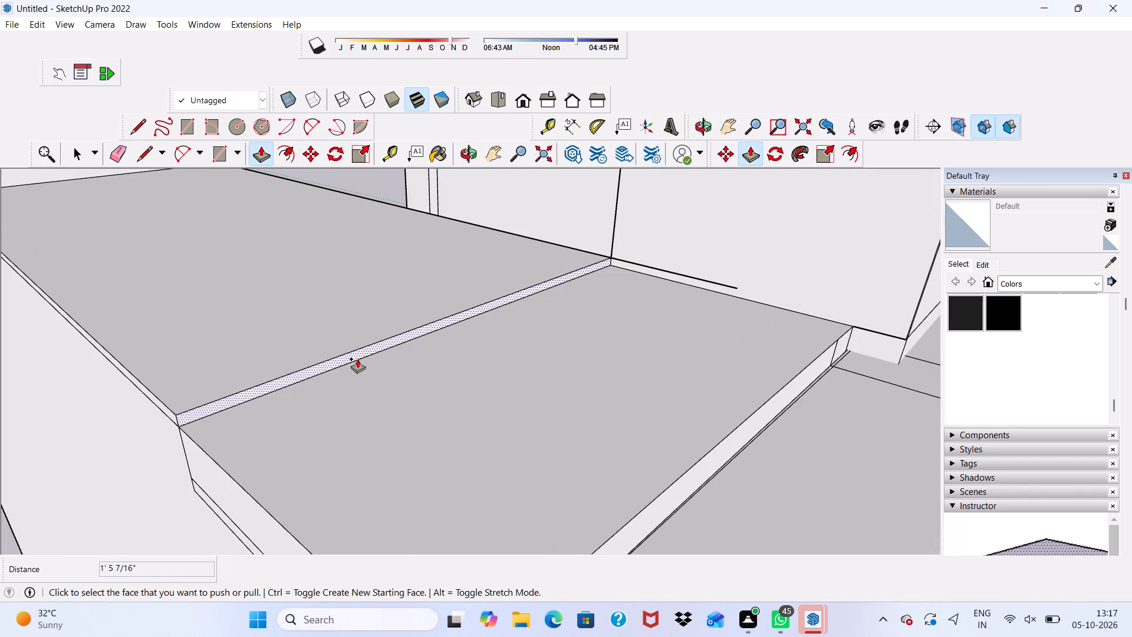
left_click(347, 359)
scroll(351, 366, "down", 4)
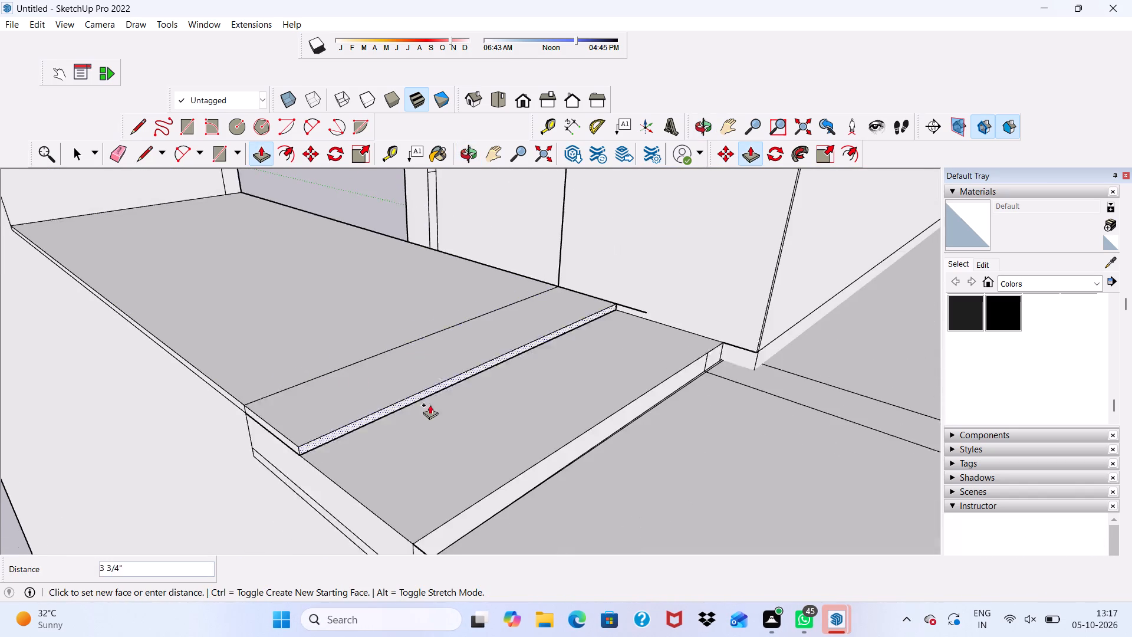
scroll(430, 405, "down", 1)
scroll(551, 416, "down", 2)
scroll(672, 311, "down", 1)
scroll(732, 313, "up", 2)
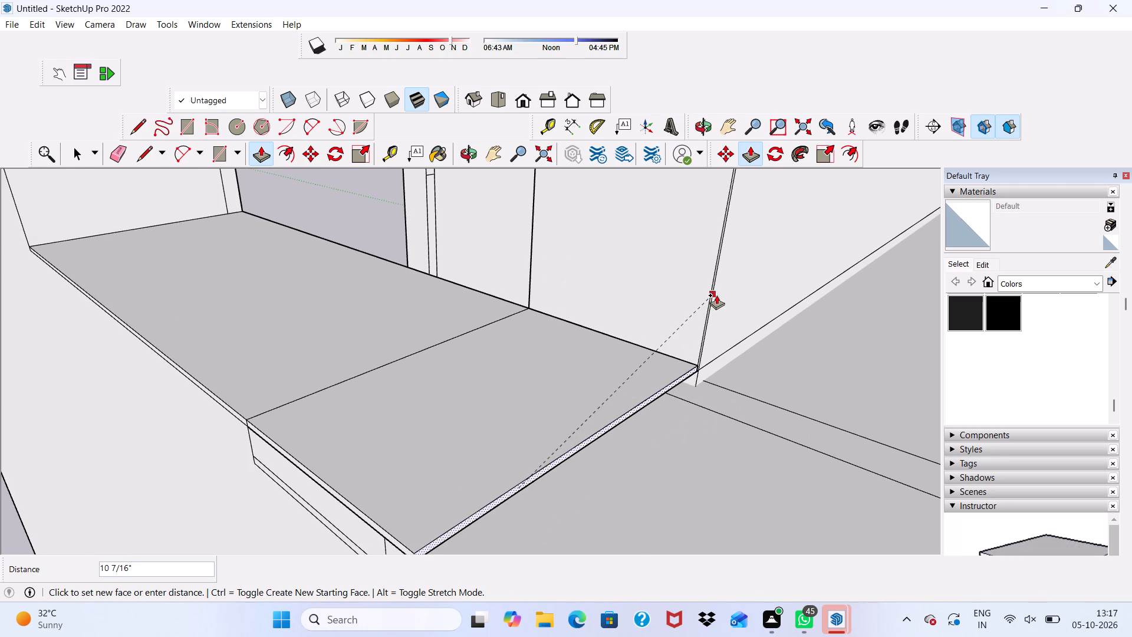
left_click(716, 295)
Push/Pull the long vertical face below the slab's edge about 1 7/16" toward the door wall's edge.
middle_click_drag(698, 406, 626, 304)
middle_click(626, 304)
scroll(606, 397, "up", 8)
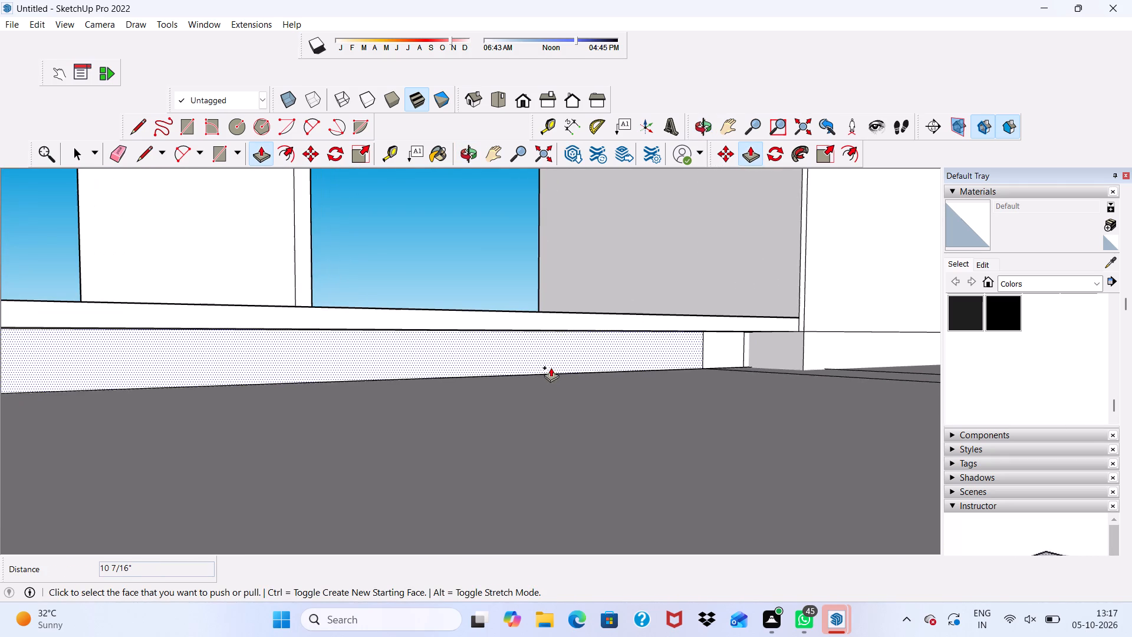
left_click(549, 369)
scroll(729, 288, "down", 2)
scroll(794, 288, "up", 2)
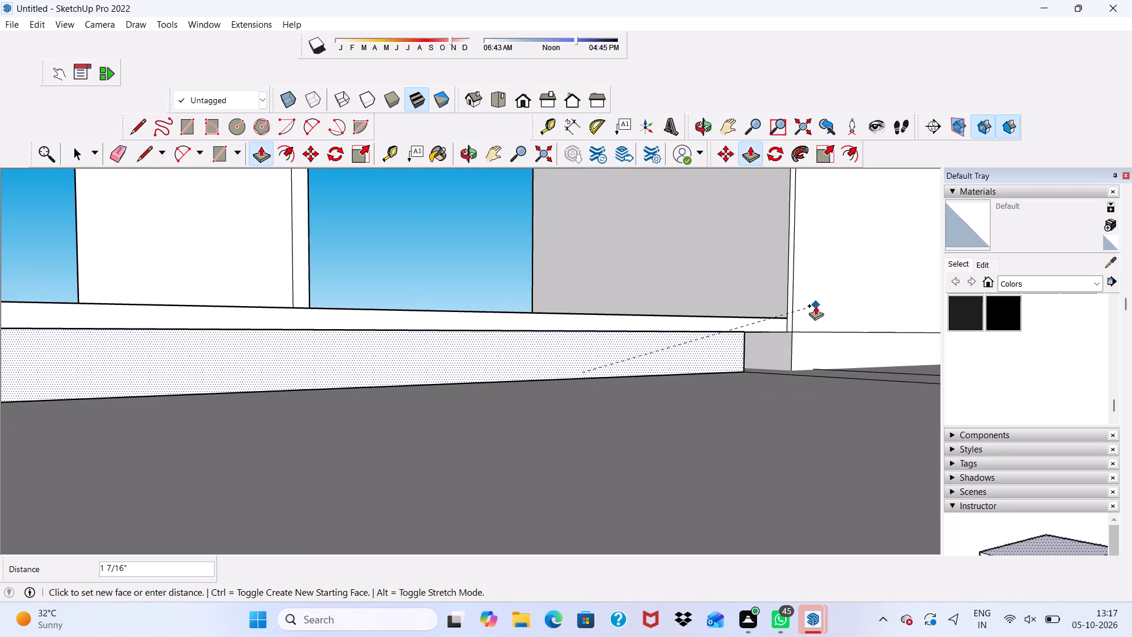
left_click(808, 300)
Push/Pull the small face at the foot of the door wall 1' 5 5/8" out to the outer wall face.
scroll(788, 336, "up", 4)
left_click(778, 342)
scroll(527, 398, "down", 3)
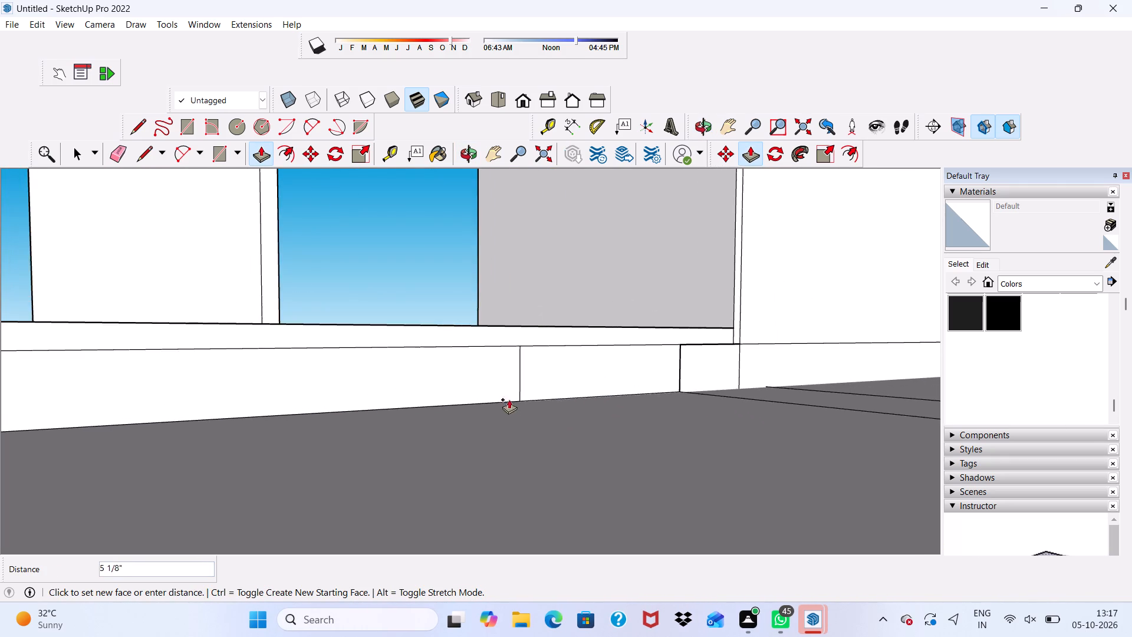
scroll(425, 363, "down", 16)
scroll(187, 396, "up", 3)
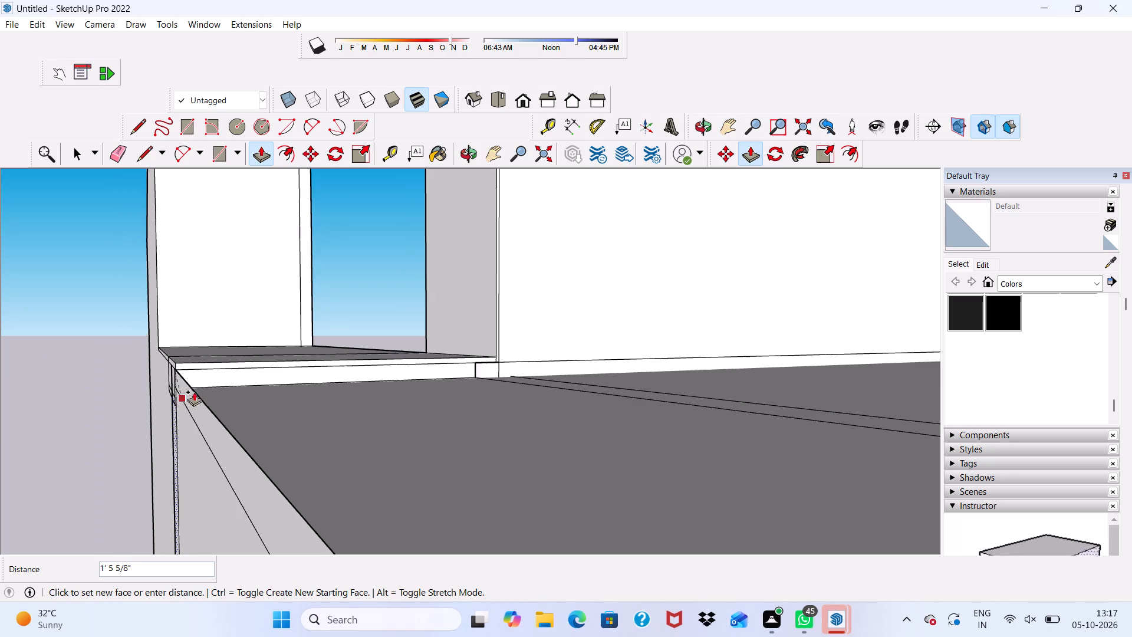
scroll(194, 392, "up", 1)
left_click(179, 378)
Examine the door wall's base, the notch and the roof surface beyond from several angles.
scroll(162, 381, "down", 5)
middle_click_drag(163, 402, 245, 434)
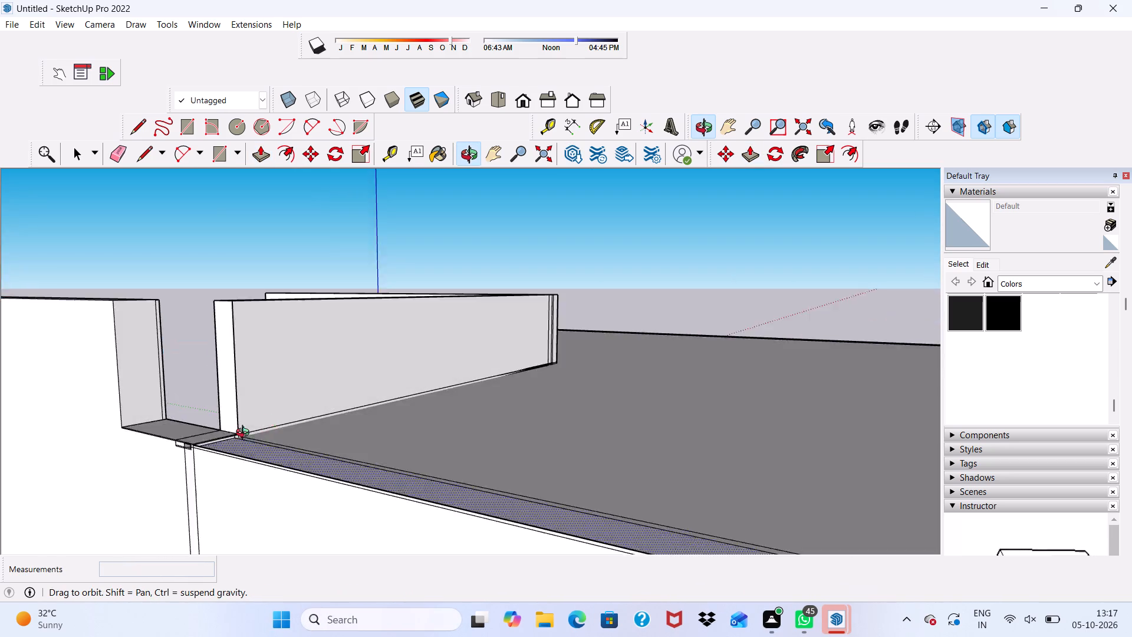
middle_click_drag(245, 434, 193, 398)
scroll(216, 378, "up", 3)
middle_click_drag(439, 401, 113, 422)
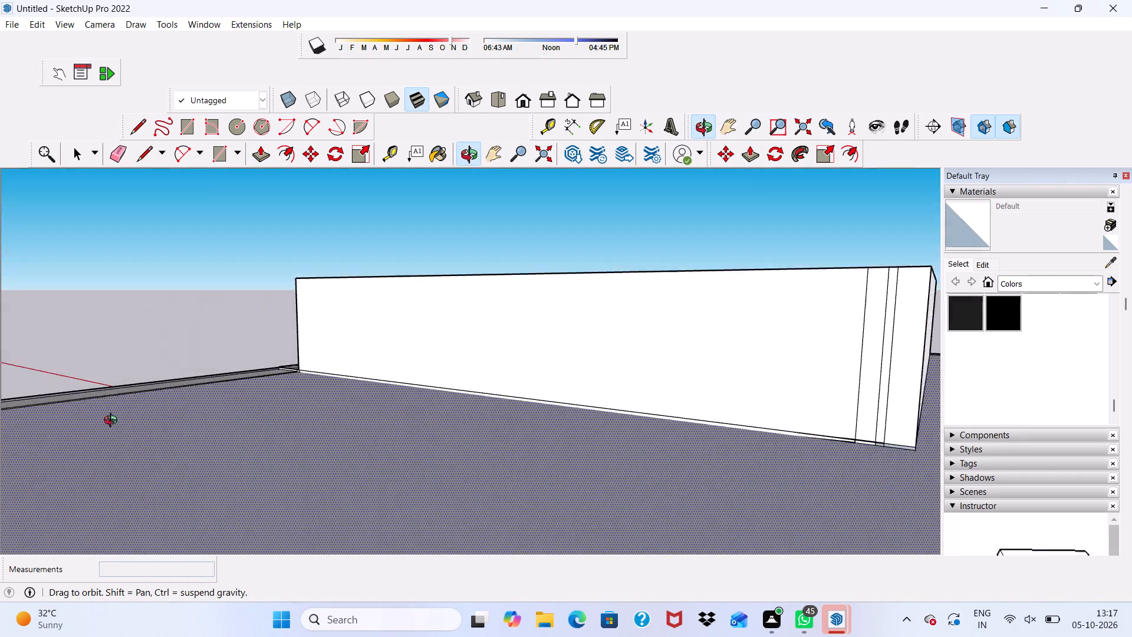
middle_click_drag(113, 422, 656, 426)
right_click(656, 426)
key("space")
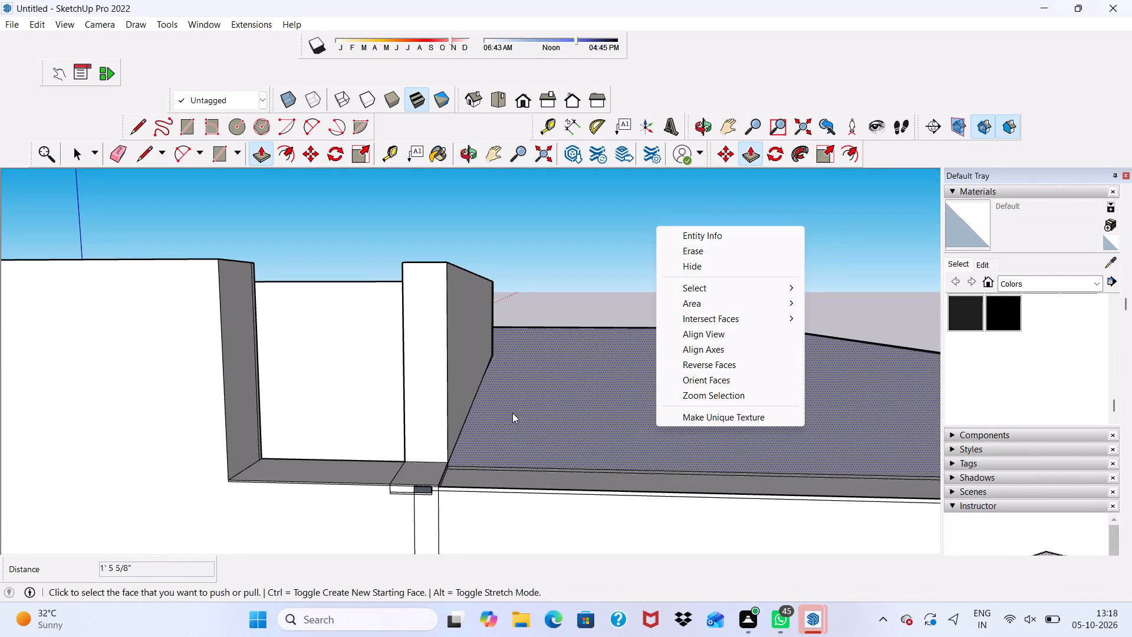
scroll(512, 414, "down", 3)
left_click(345, 365)
scroll(345, 365, "down", 5)
key("space")
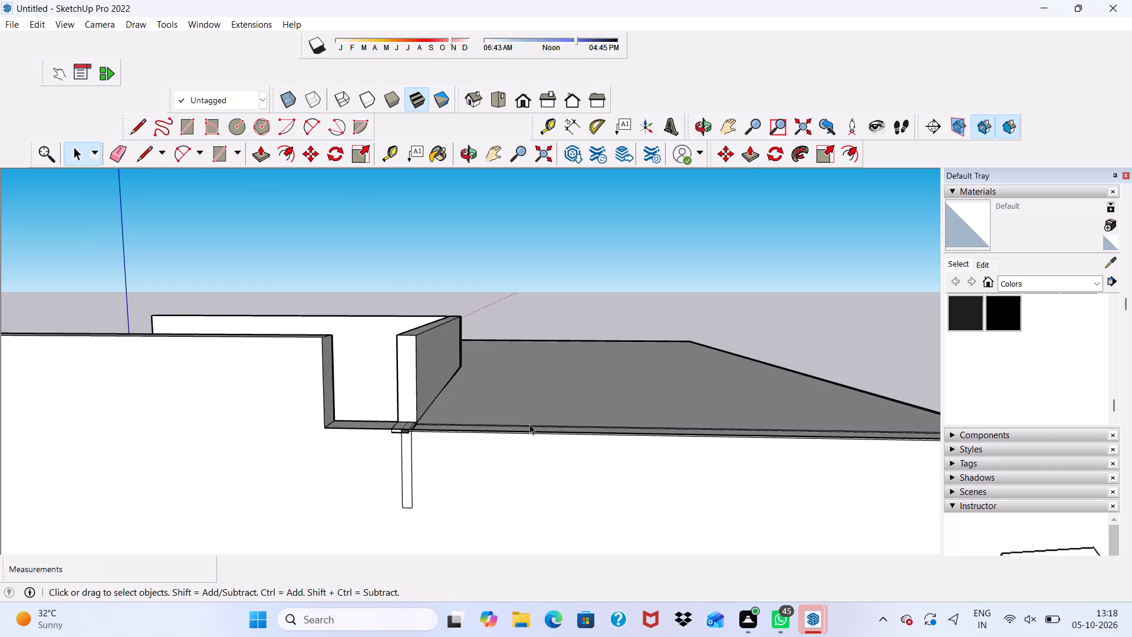
Push/Pull the inner bottom face of the small opening below the notch corner 1 3/4" up to the notch floor.
scroll(529, 424, "up", 2)
scroll(535, 395, "down", 2)
middle_click_drag(530, 401, 481, 473)
scroll(341, 557, "up", 4)
middle_click_drag(333, 537, 395, 474)
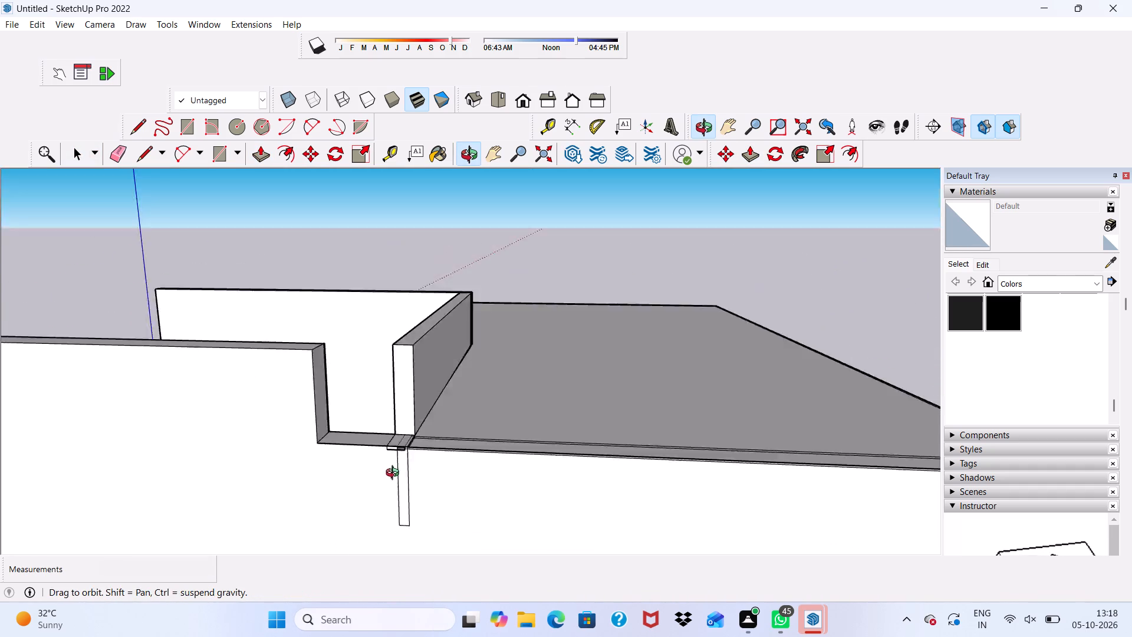
middle_click_drag(395, 474, 406, 465)
scroll(479, 419, "up", 17)
middle_click_drag(408, 390, 474, 337)
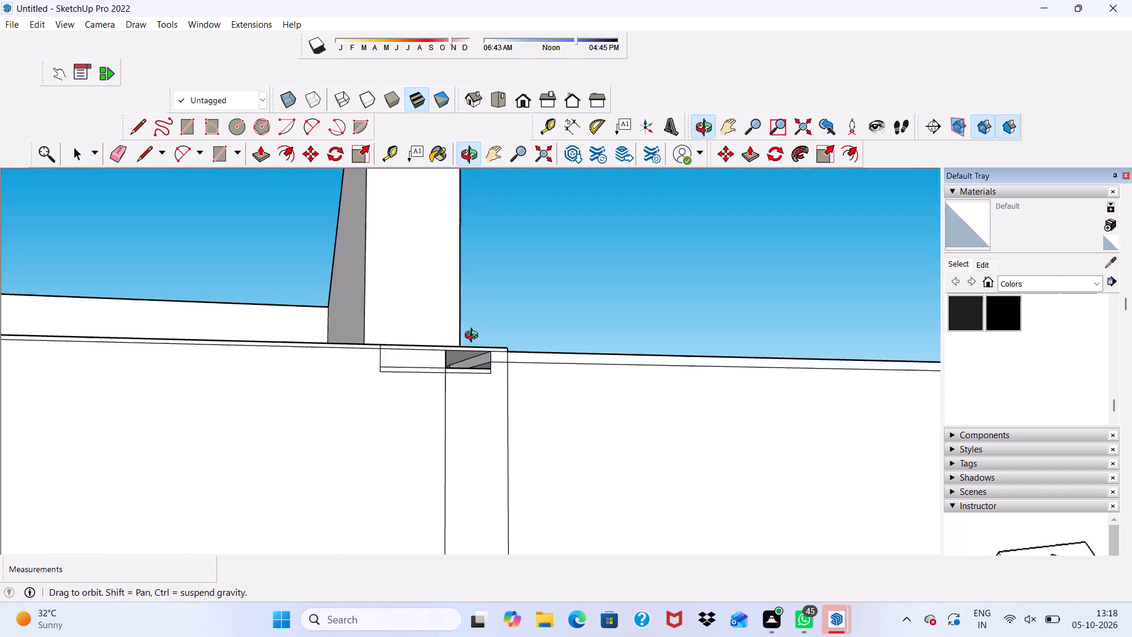
middle_click_drag(474, 337, 481, 334)
scroll(497, 385, "up", 4)
middle_click_drag(481, 340, 561, 390)
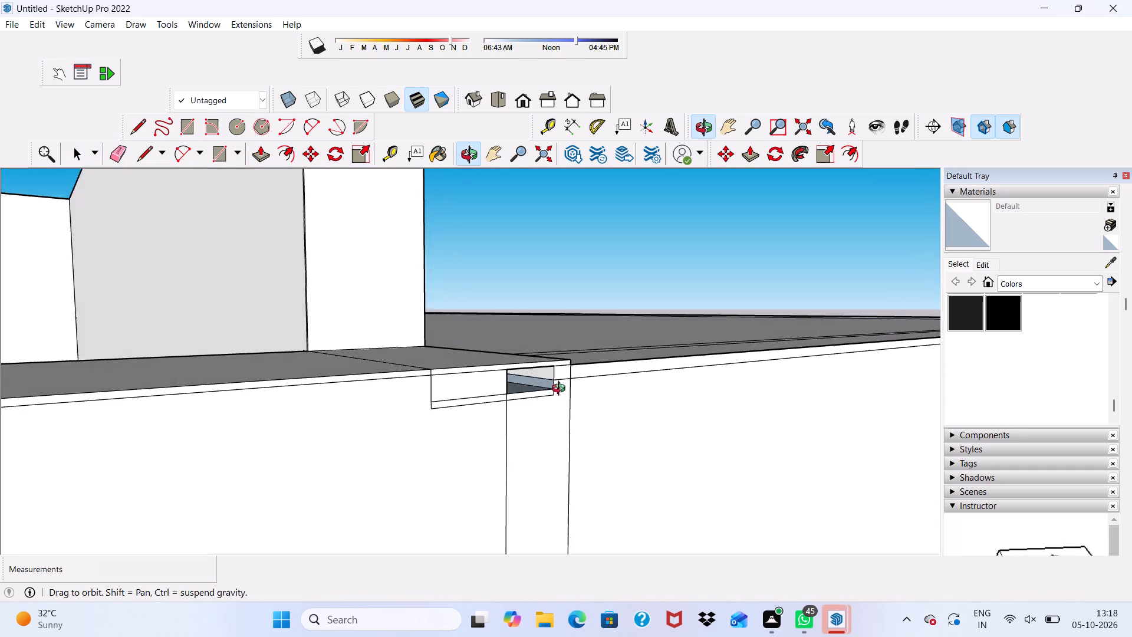
middle_click_drag(561, 390, 568, 390)
scroll(562, 389, "up", 3)
left_click(524, 392)
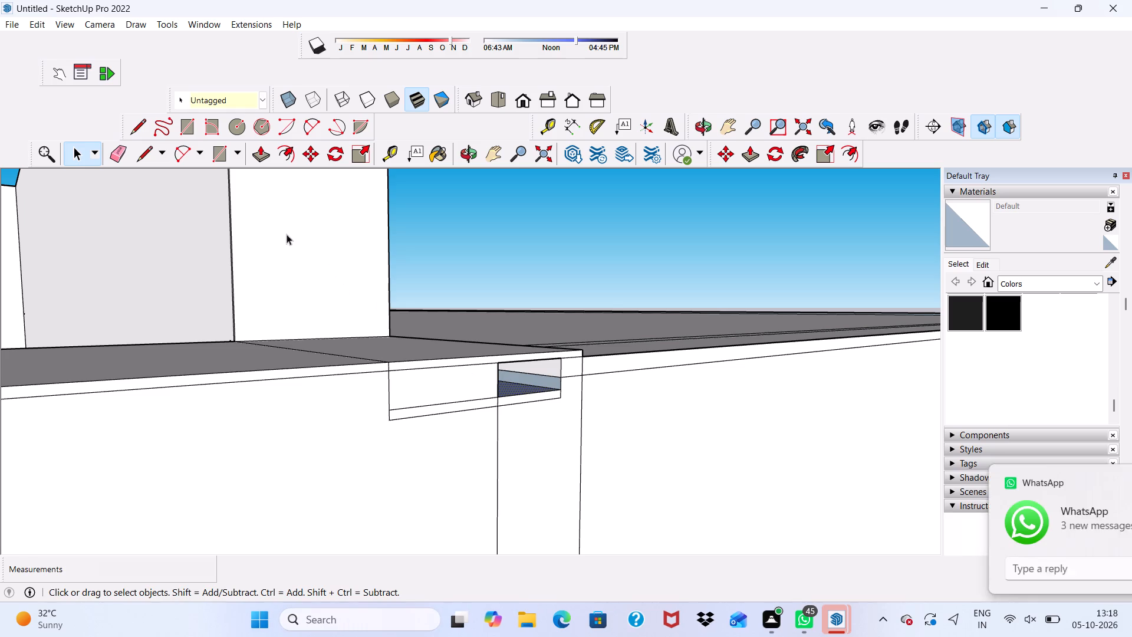
left_click(257, 147)
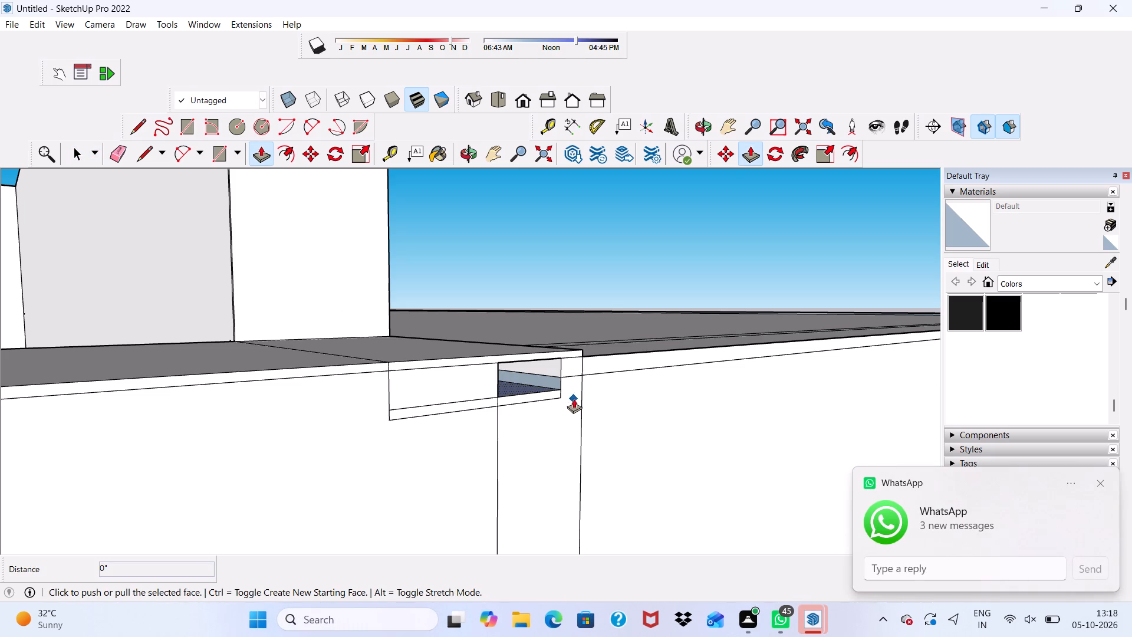
scroll(509, 373, "up", 3)
left_click(532, 390)
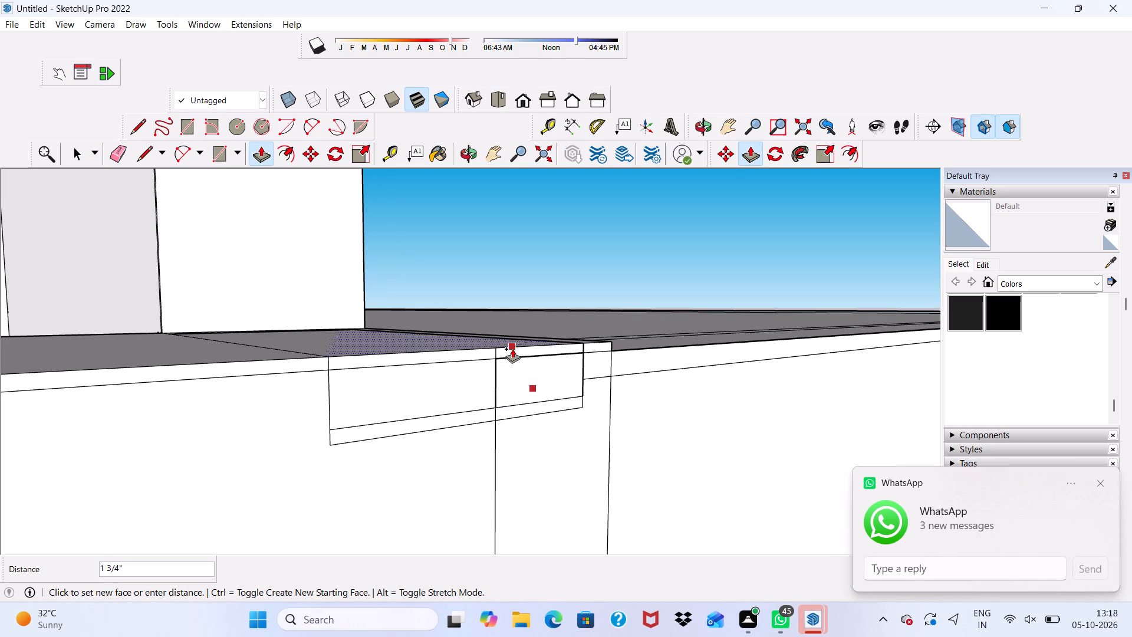
left_click(512, 347)
Push/Pull the long inner side face of the notch floor's recess 9" across to fill the recess.
scroll(479, 367, "down", 2)
scroll(447, 408, "up", 2)
scroll(439, 416, "down", 1)
middle_click_drag(443, 370, 523, 444)
scroll(439, 332, "up", 3)
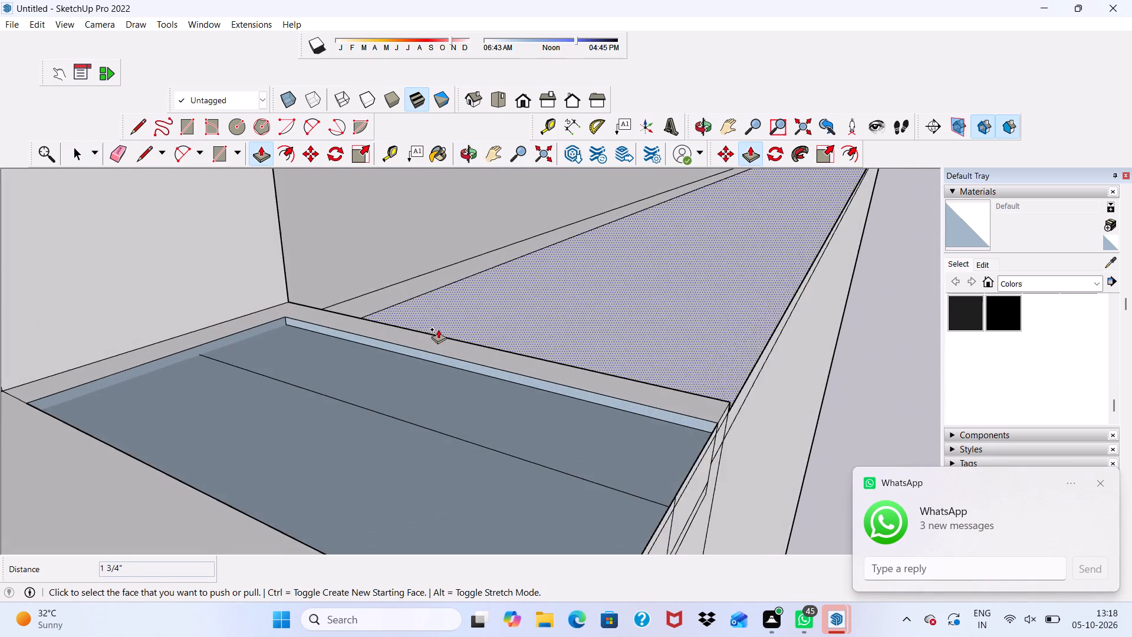
scroll(417, 380, "up", 2)
middle_click_drag(428, 360, 453, 307)
scroll(399, 392, "up", 2)
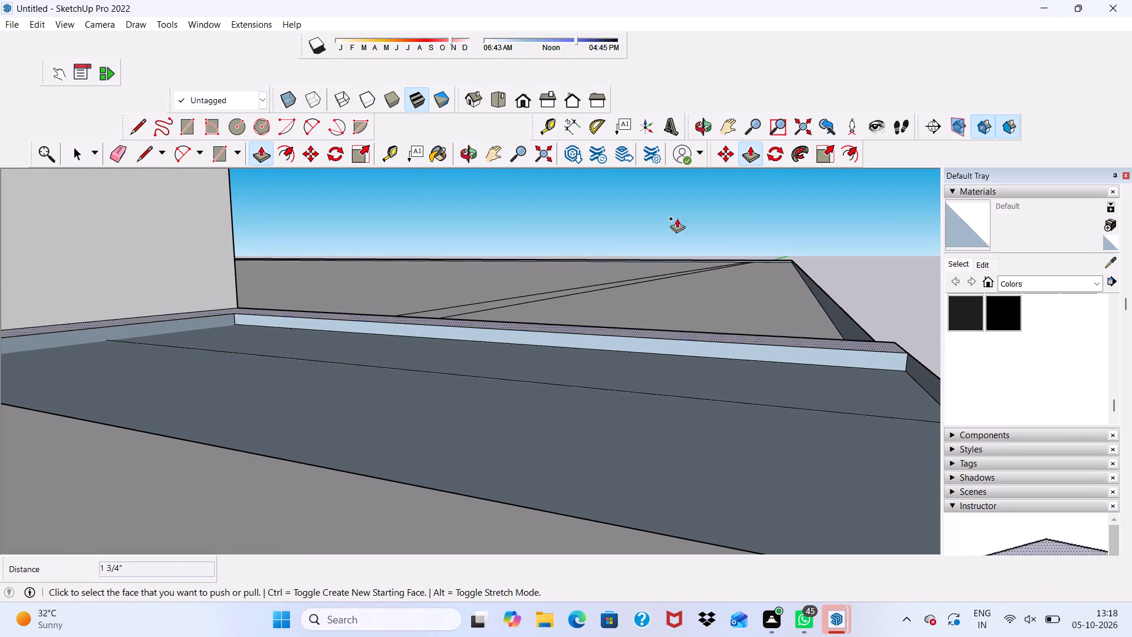
left_click(570, 342)
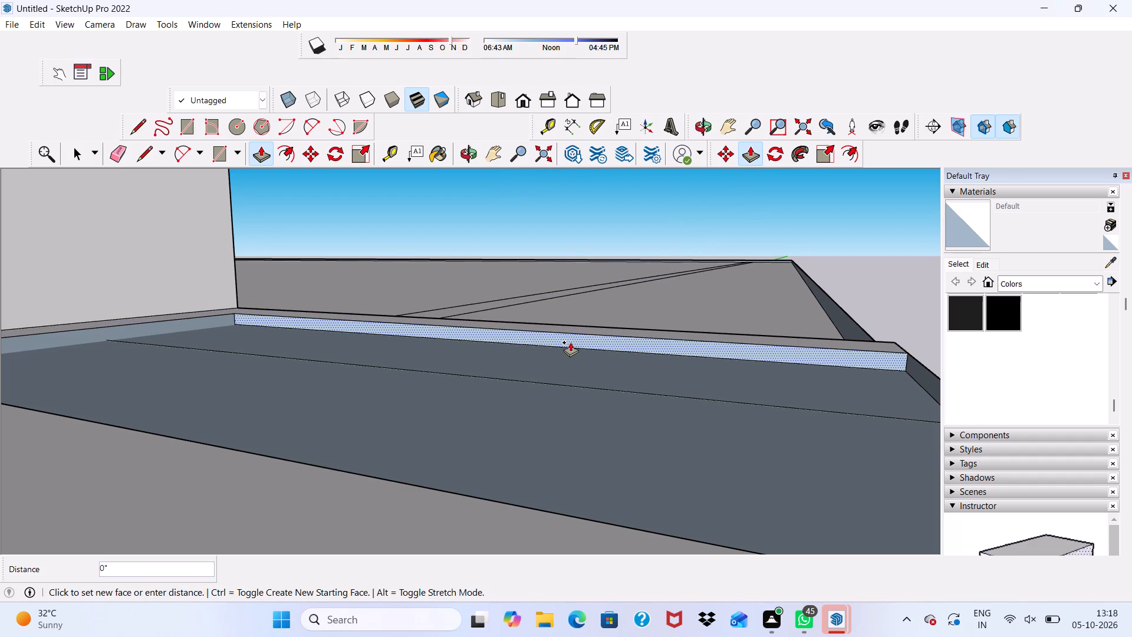
scroll(451, 477, "down", 1)
scroll(450, 478, "up", 1)
scroll(448, 481, "down", 4)
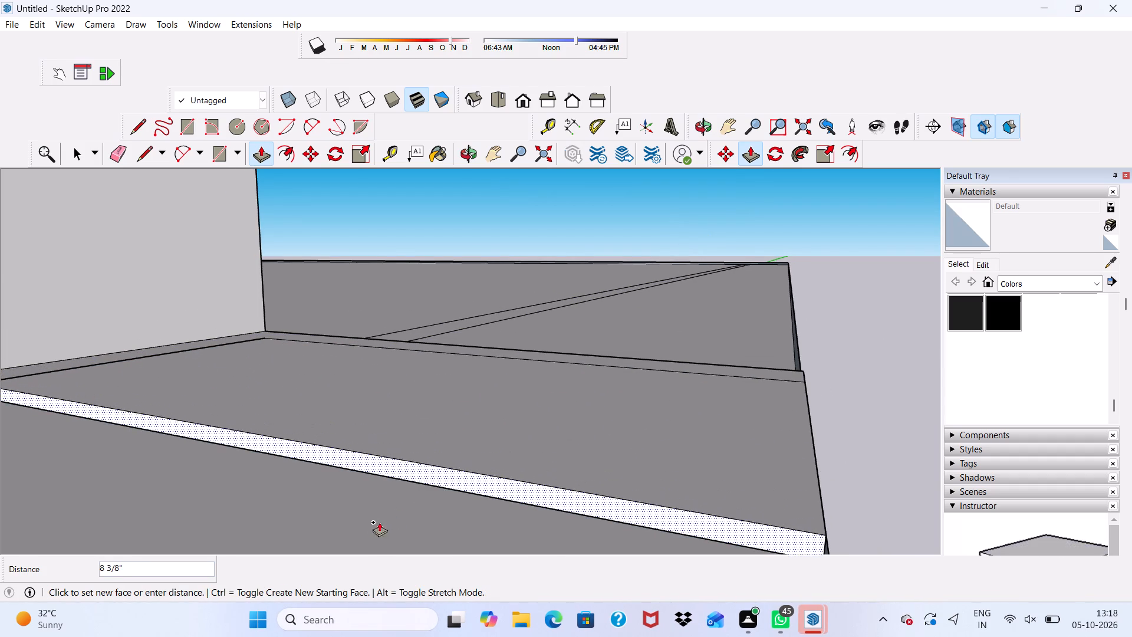
left_click(349, 537)
Erase the leftover dividing line across the notch floor and the line running along the door wall's base.
scroll(343, 490, "down", 5)
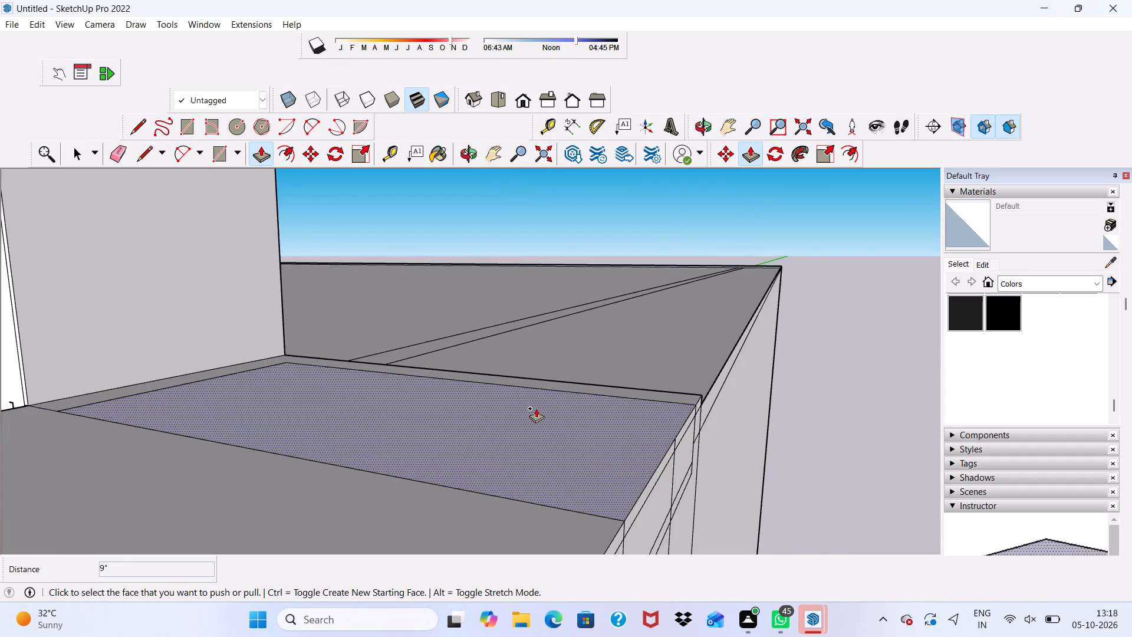
scroll(536, 408, "down", 3)
middle_click_drag(555, 425, 430, 421)
key("space")
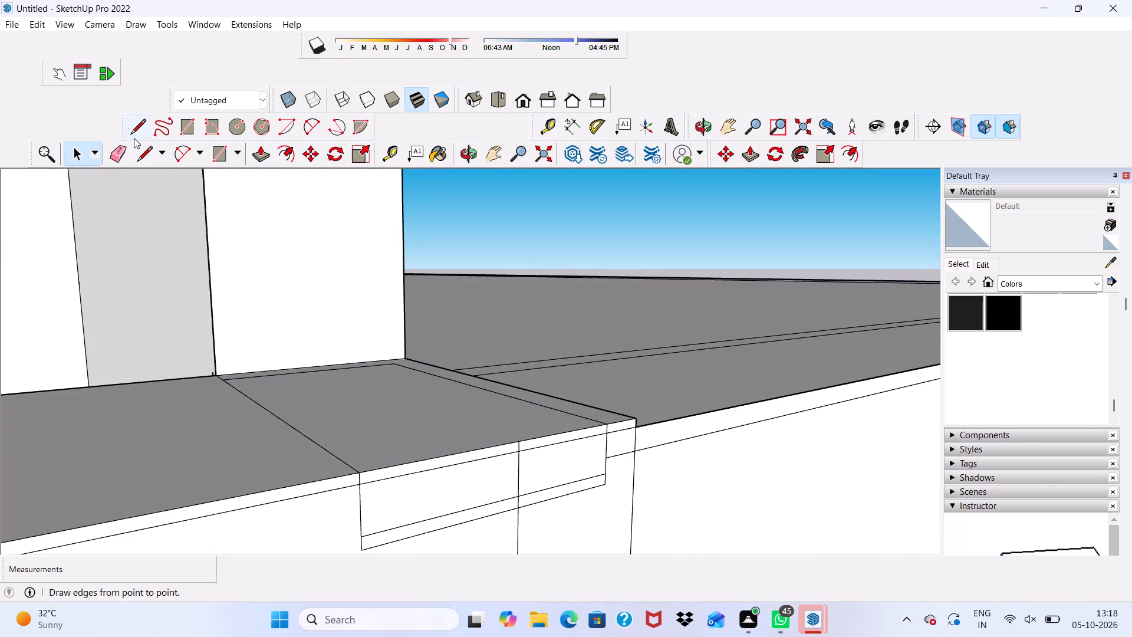
left_click(119, 146)
left_click_drag(246, 411, 272, 404)
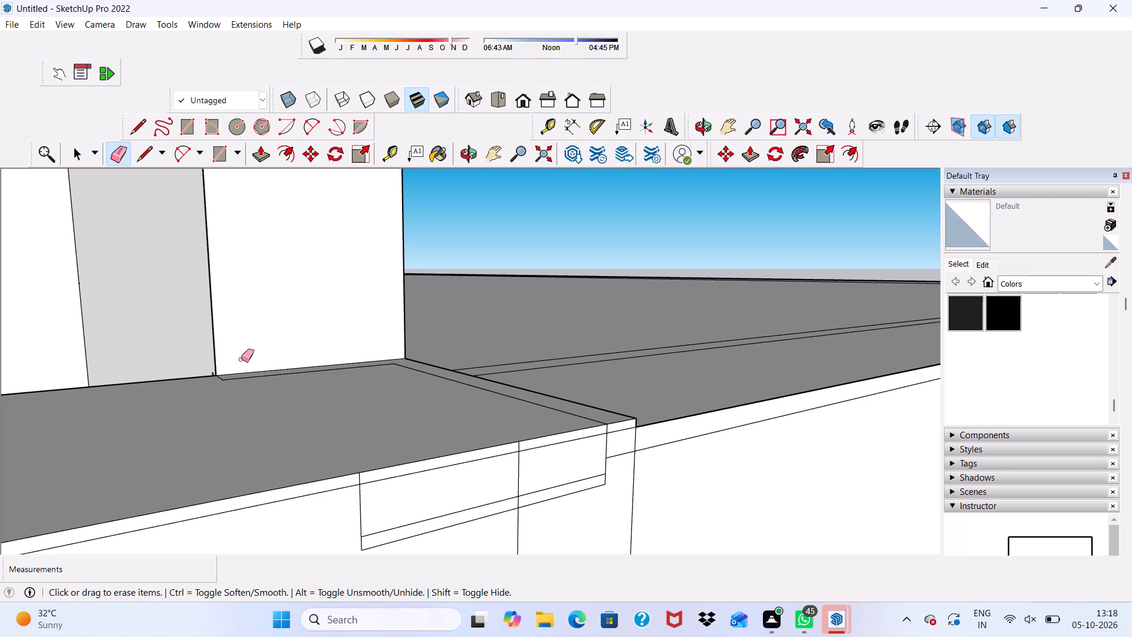
left_click_drag(239, 372, 243, 380)
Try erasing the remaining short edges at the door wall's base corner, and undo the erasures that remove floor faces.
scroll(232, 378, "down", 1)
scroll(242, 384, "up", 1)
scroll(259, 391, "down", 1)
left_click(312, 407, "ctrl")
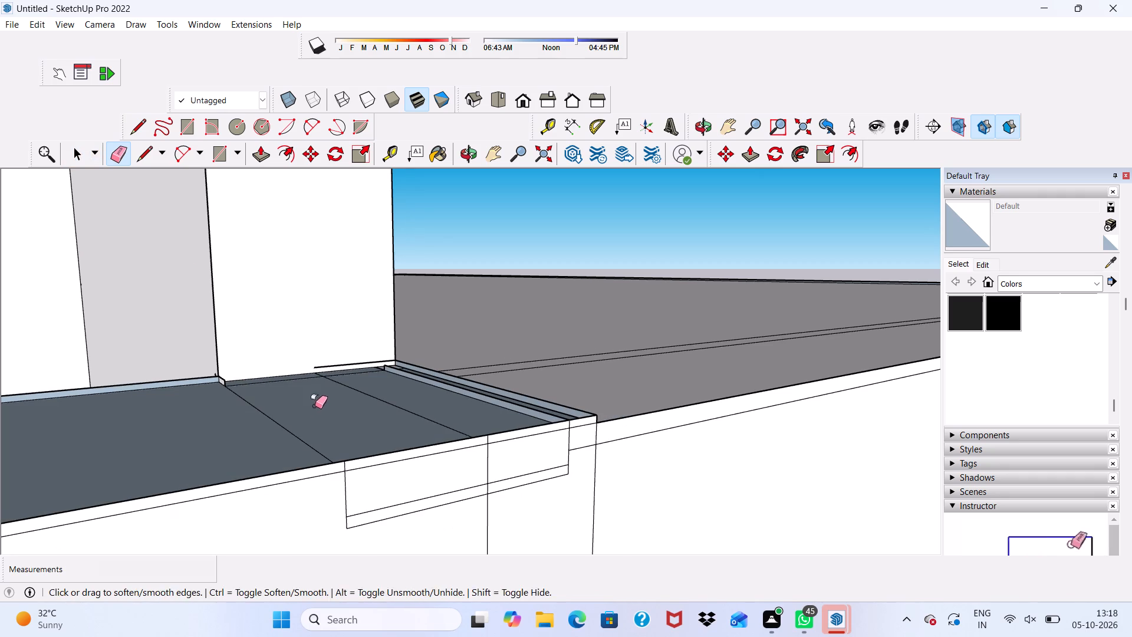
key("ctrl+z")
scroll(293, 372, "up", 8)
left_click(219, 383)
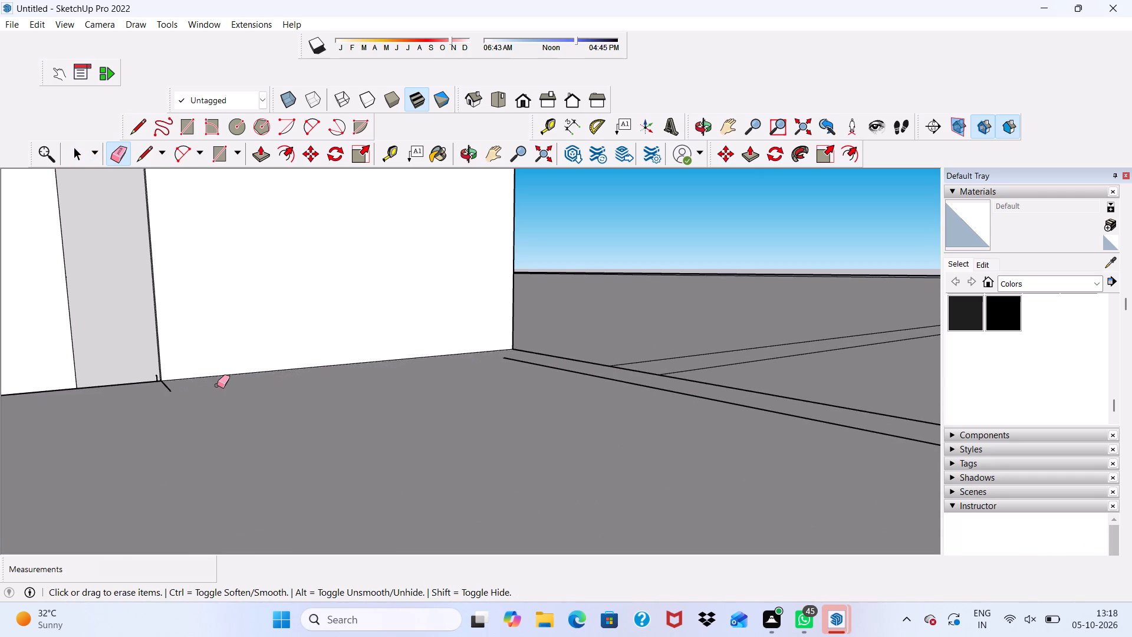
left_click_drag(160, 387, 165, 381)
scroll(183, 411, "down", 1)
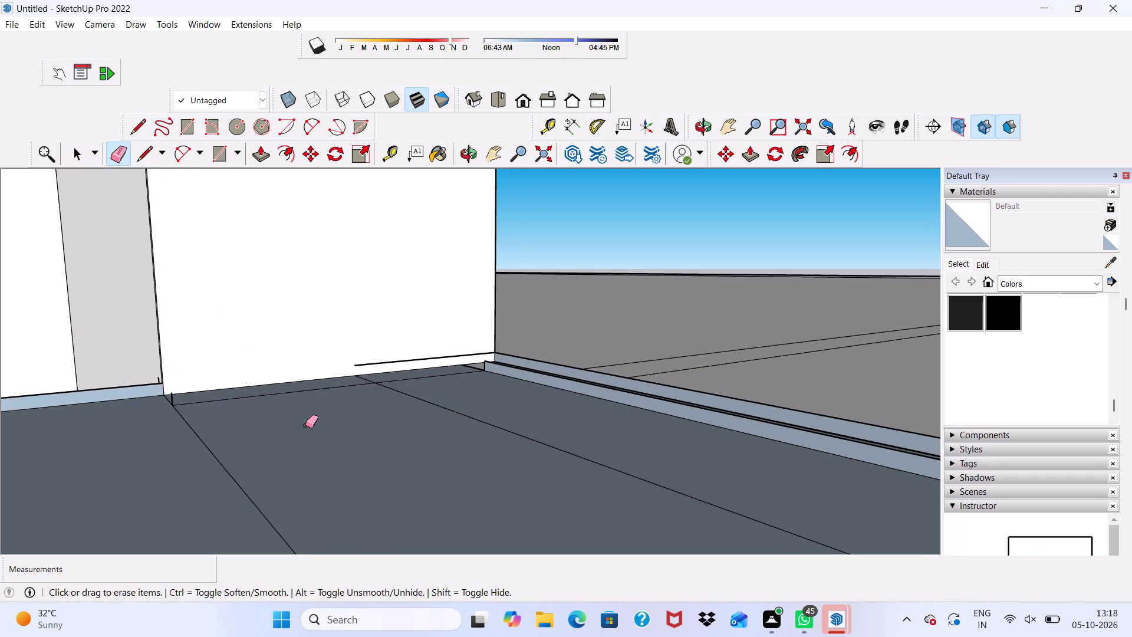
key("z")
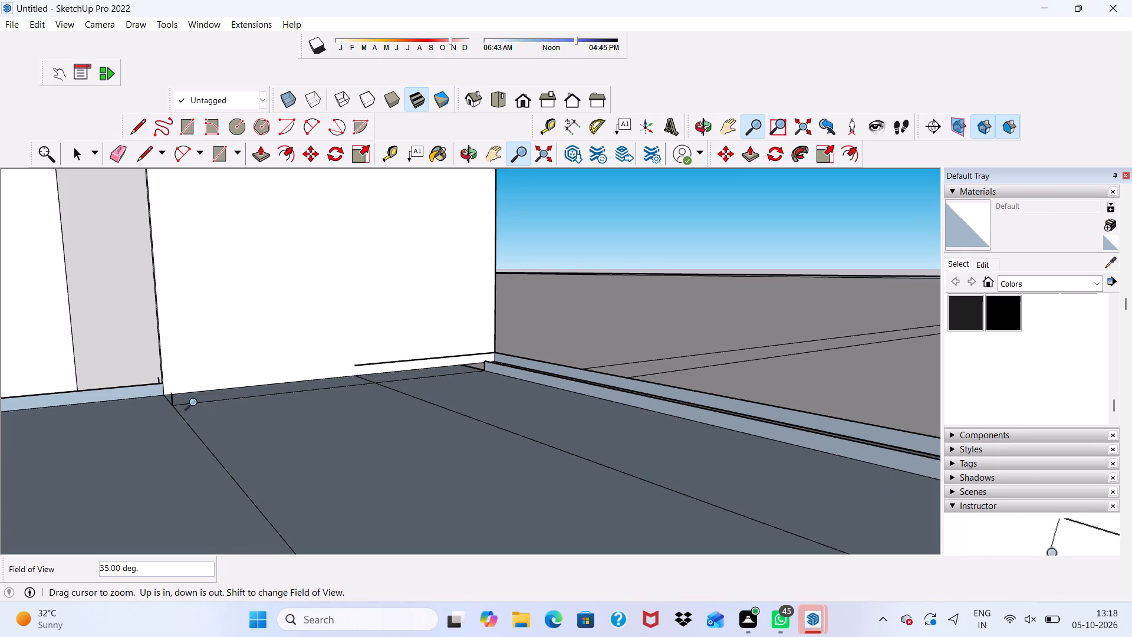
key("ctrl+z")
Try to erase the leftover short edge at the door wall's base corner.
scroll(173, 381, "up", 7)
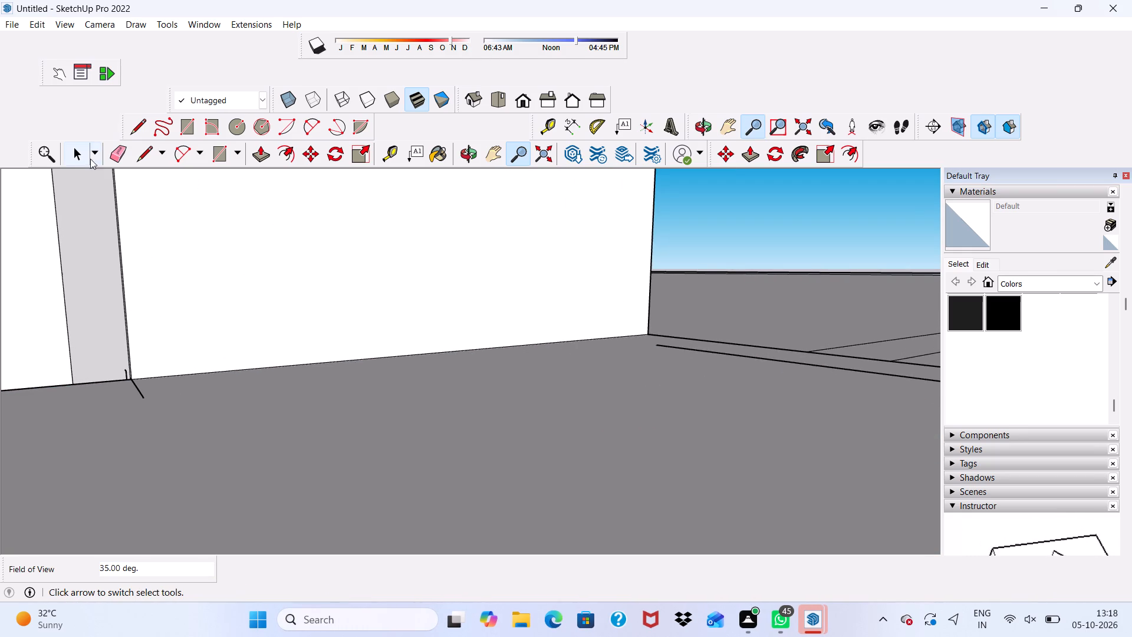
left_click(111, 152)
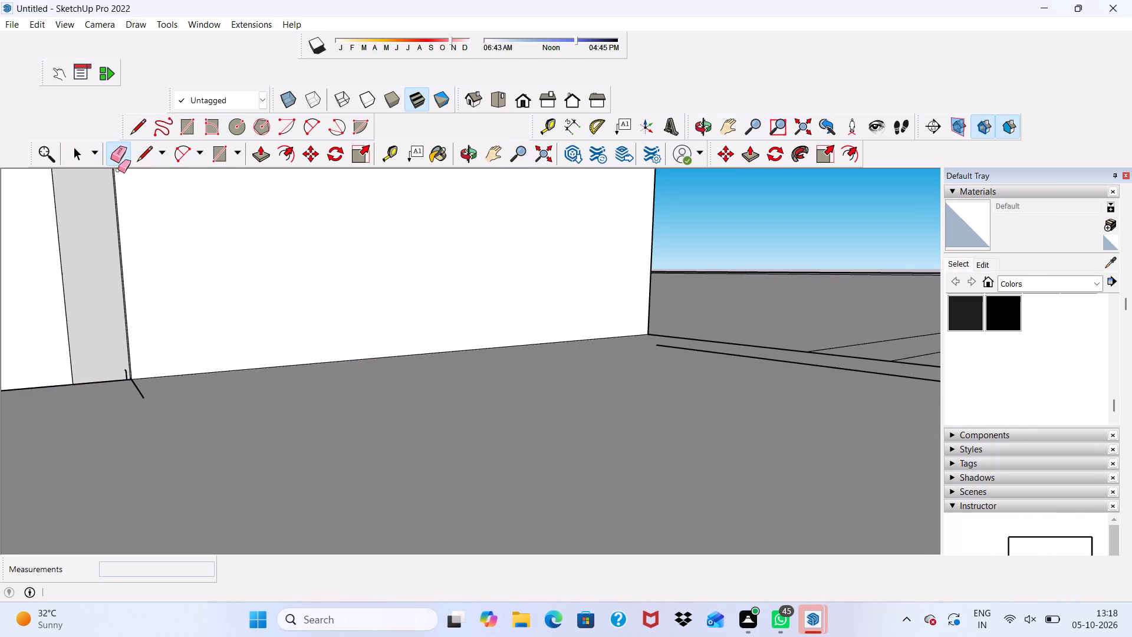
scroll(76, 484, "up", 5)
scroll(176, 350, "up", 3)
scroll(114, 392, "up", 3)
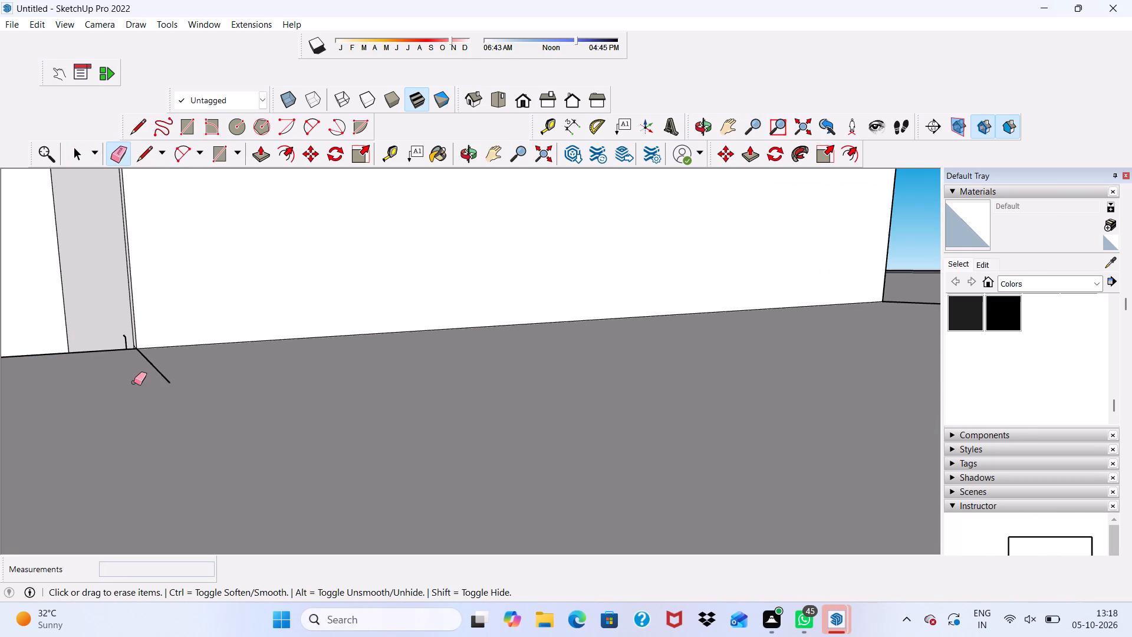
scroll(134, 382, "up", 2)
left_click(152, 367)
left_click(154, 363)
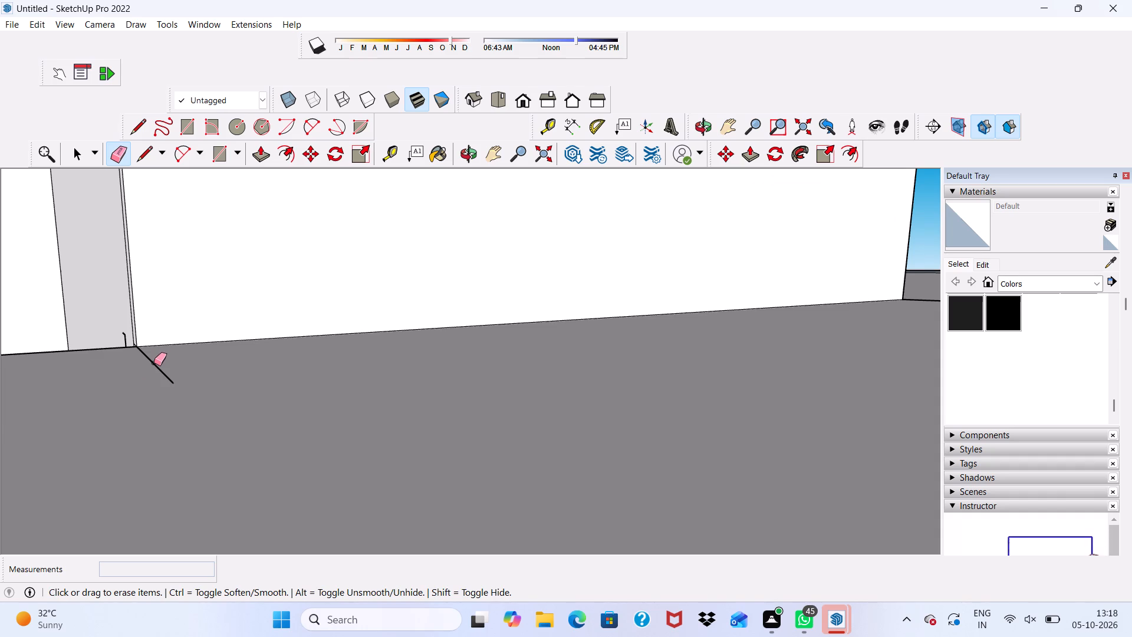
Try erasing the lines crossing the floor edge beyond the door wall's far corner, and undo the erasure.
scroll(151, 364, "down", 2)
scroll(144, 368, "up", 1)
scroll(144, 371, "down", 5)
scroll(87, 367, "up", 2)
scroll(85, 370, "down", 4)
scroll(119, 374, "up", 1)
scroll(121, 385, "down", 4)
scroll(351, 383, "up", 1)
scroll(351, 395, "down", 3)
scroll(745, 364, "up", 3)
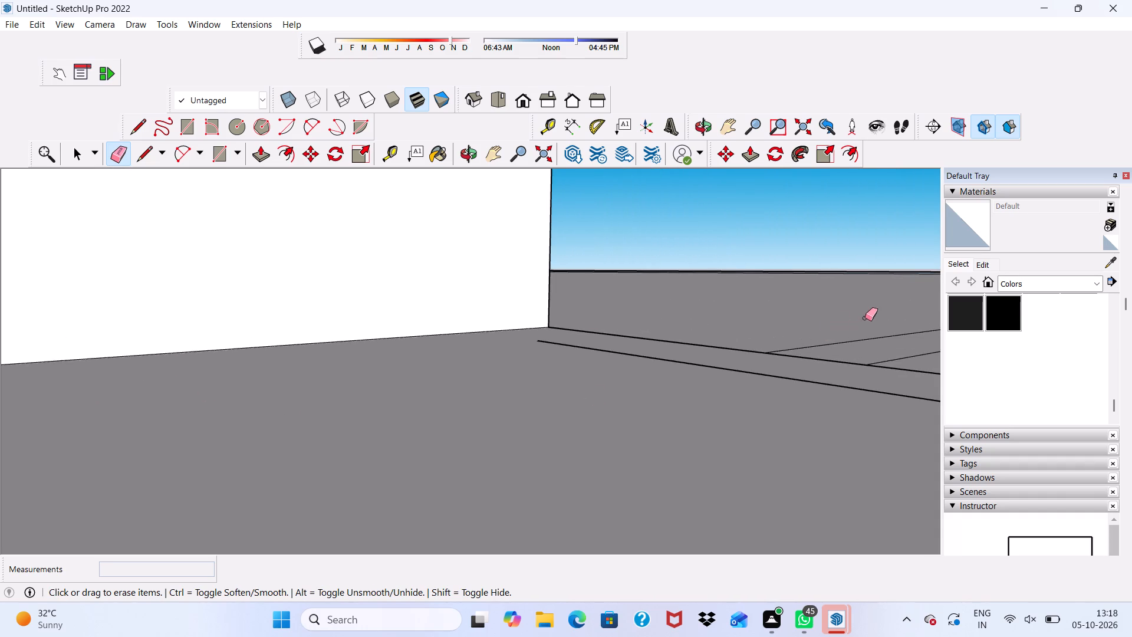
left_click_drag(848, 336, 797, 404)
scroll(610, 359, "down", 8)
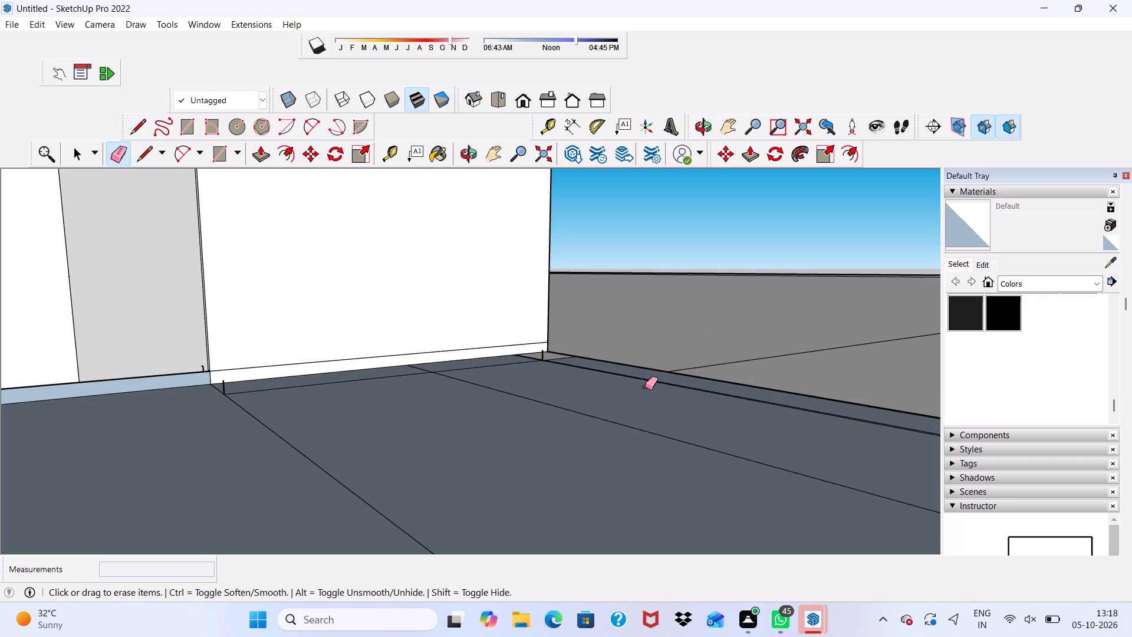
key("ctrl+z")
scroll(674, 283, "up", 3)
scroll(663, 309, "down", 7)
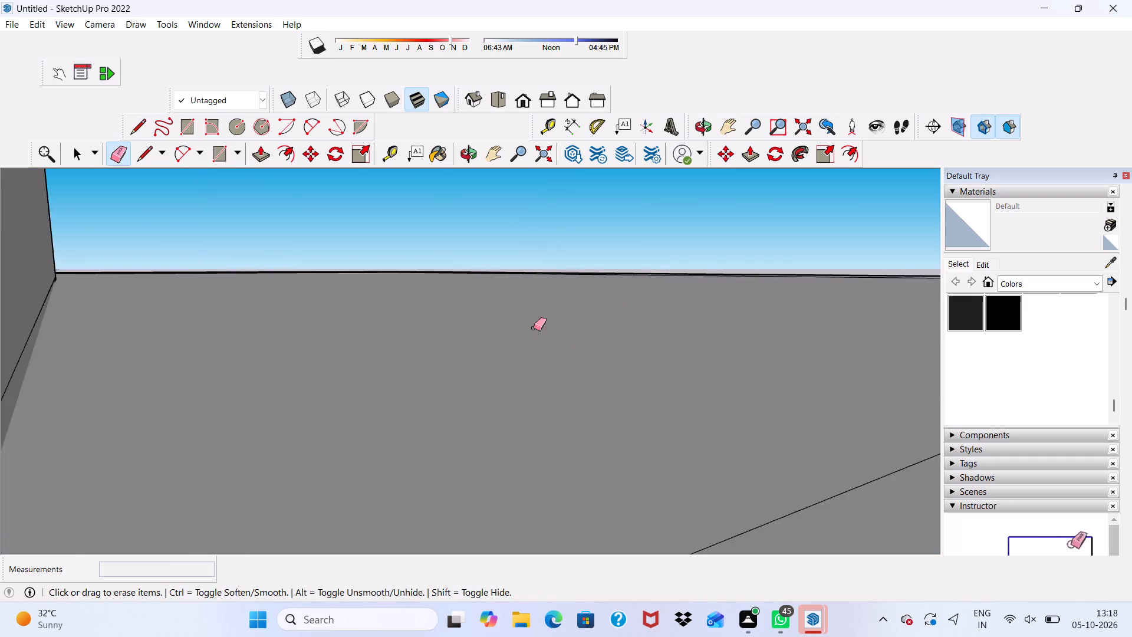
Erase the leftover lengthwise line on the step face in front of the notch floor.
scroll(534, 328, "down", 8)
middle_click_drag(606, 392, 241, 464)
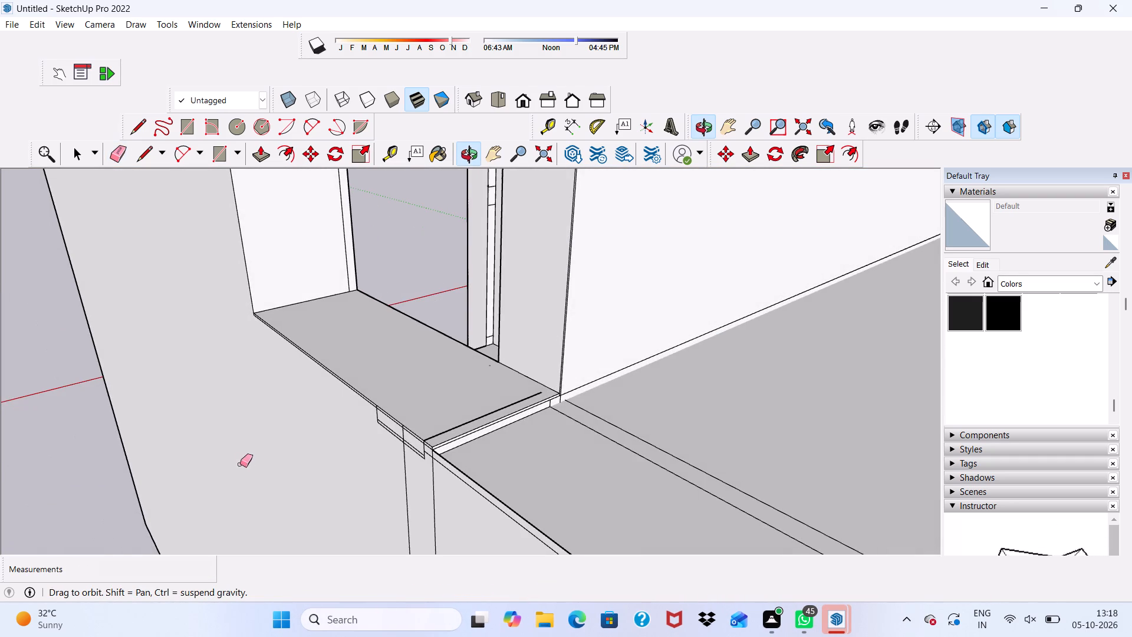
scroll(418, 435, "up", 4)
scroll(413, 426, "down", 3)
scroll(477, 464, "down", 1)
middle_click_drag(477, 470, 423, 395)
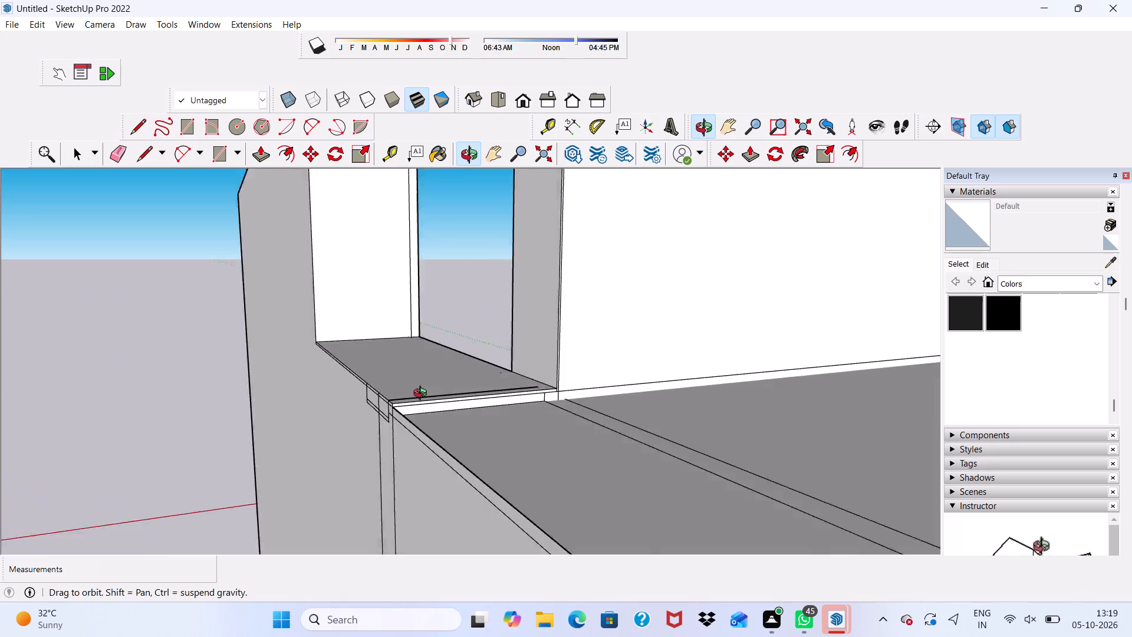
middle_click_drag(423, 395, 384, 417)
scroll(441, 407, "up", 3)
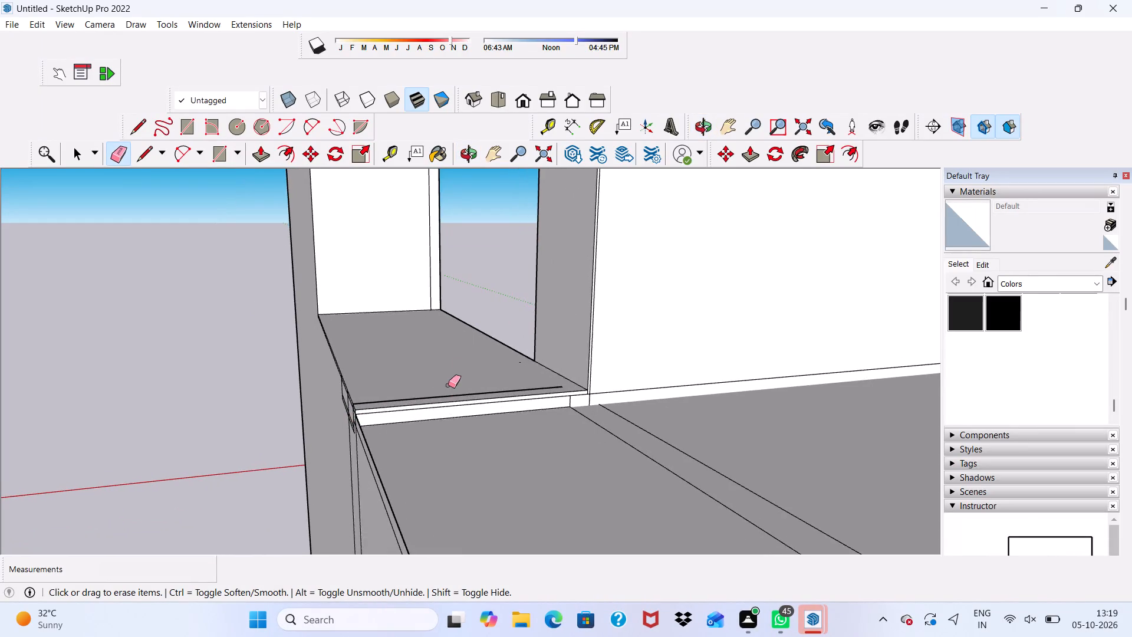
scroll(447, 385, "up", 8)
left_click(375, 422)
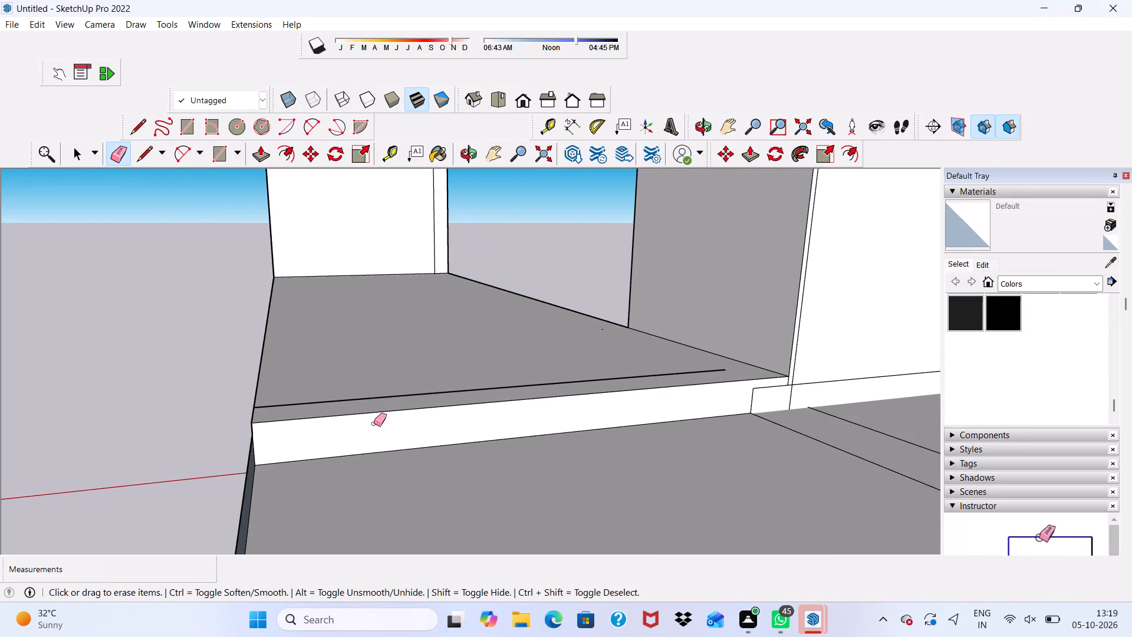
Push/Pull the narrow inner face of the terrace floor's raised edge 50' across the floor to the opposite outer wall.
scroll(363, 435, "down", 8)
middle_click_drag(446, 468, 239, 487)
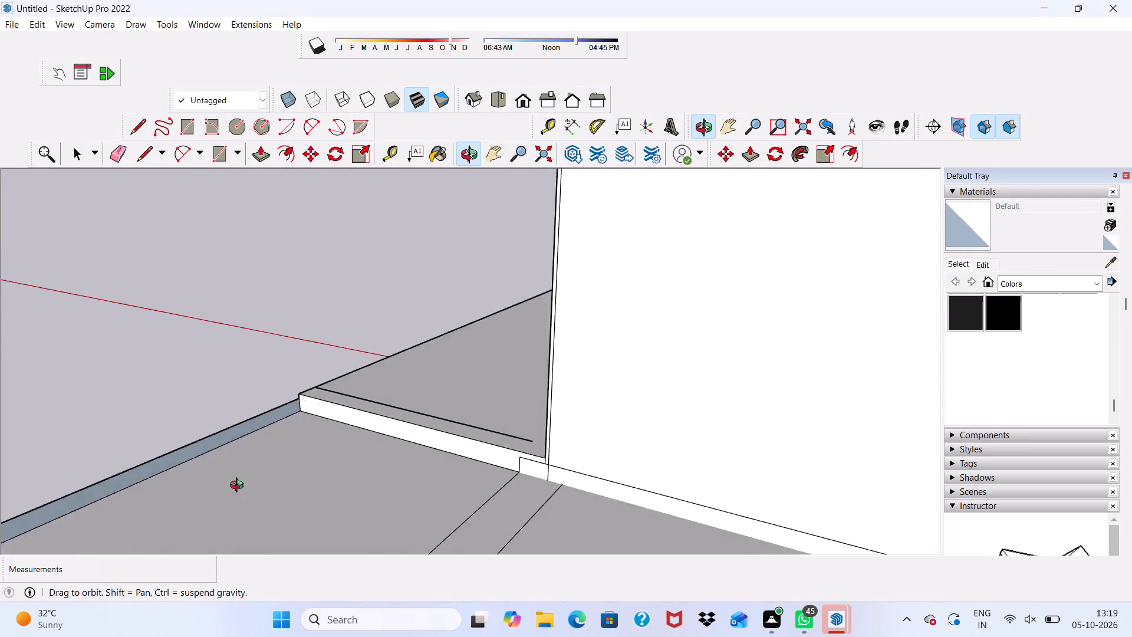
middle_click_drag(239, 487, 244, 429)
scroll(268, 420, "down", 4)
middle_click_drag(371, 460, 388, 479)
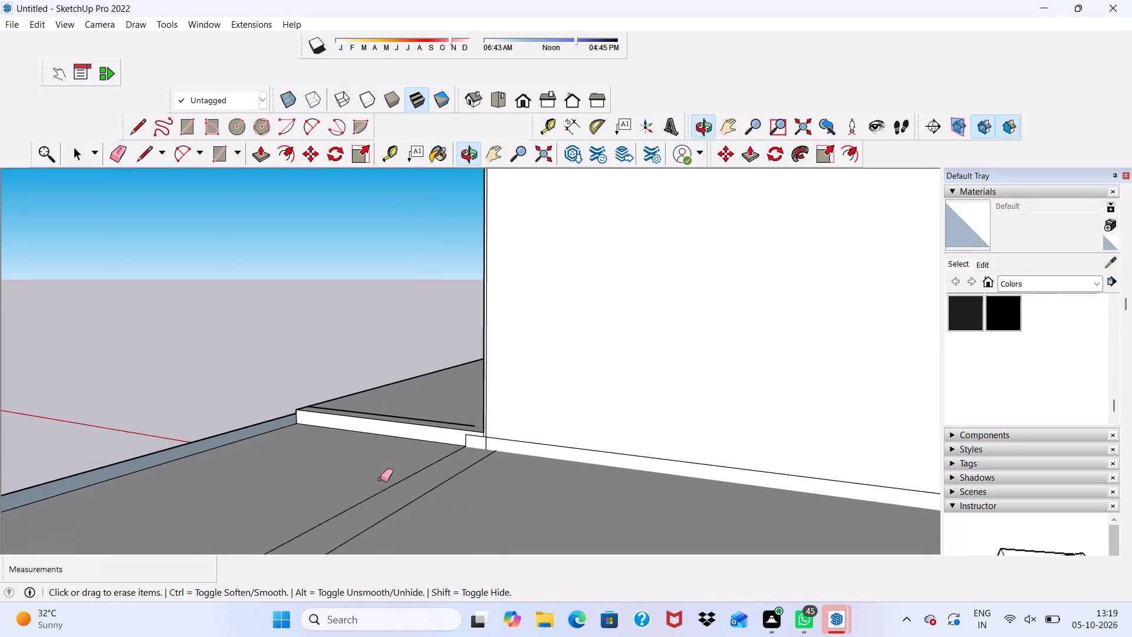
scroll(329, 428, "up", 2)
key("space")
scroll(331, 457, "down", 3)
middle_click_drag(324, 454, 157, 418)
scroll(179, 384, "up", 3)
left_click(165, 514)
scroll(174, 442, "down", 3)
scroll(192, 477, "up", 1)
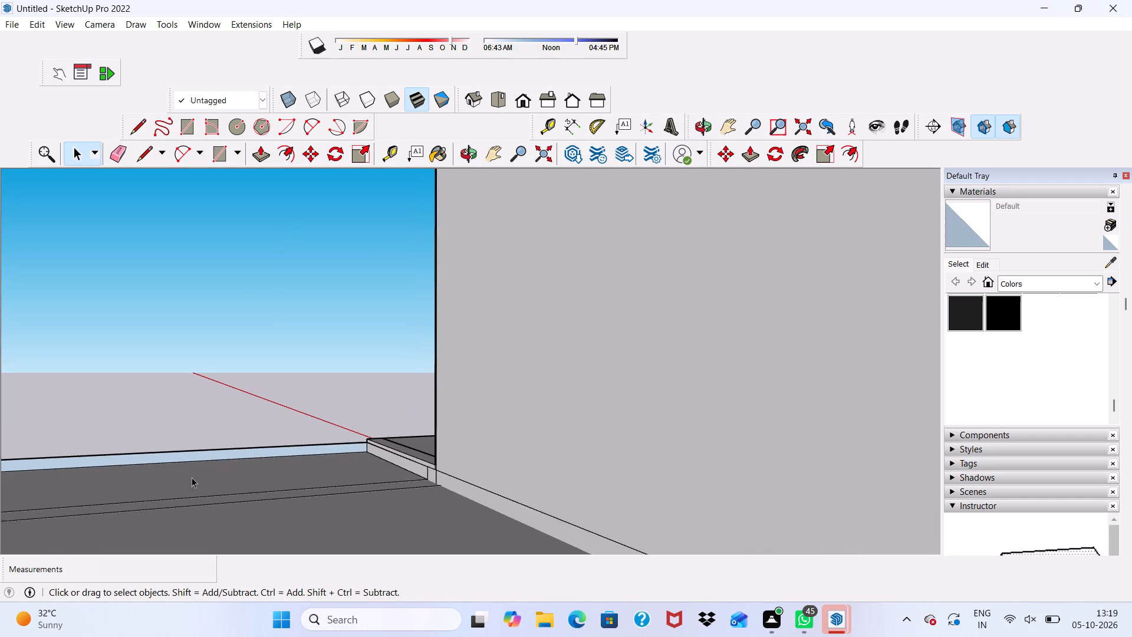
scroll(192, 477, "up", 1)
left_click(190, 454)
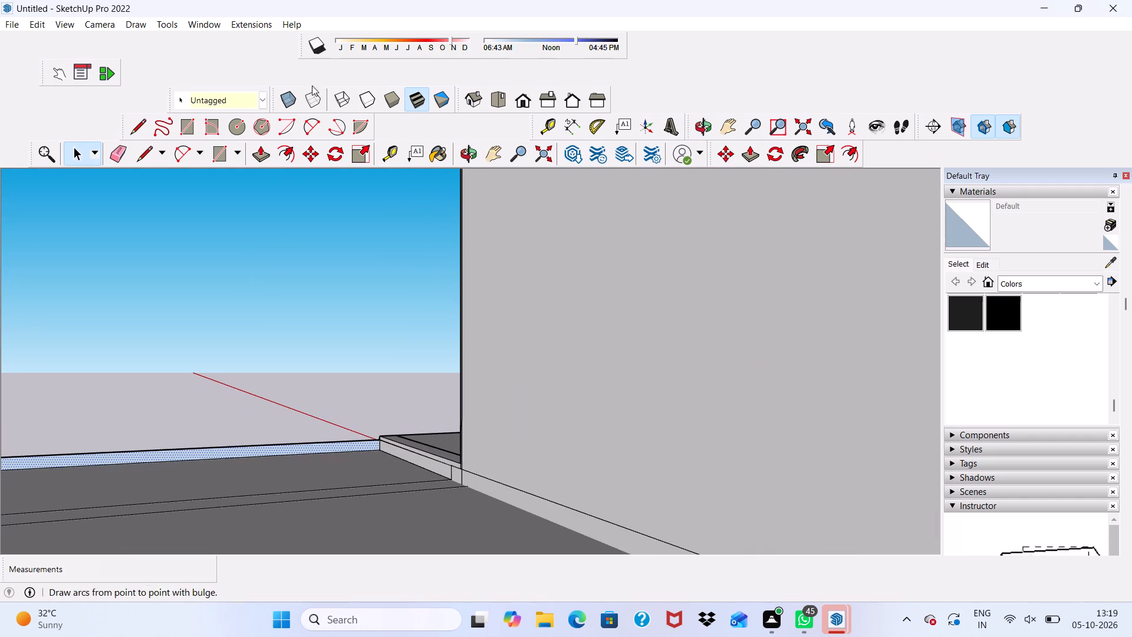
left_click(257, 146)
scroll(194, 468, "up", 1)
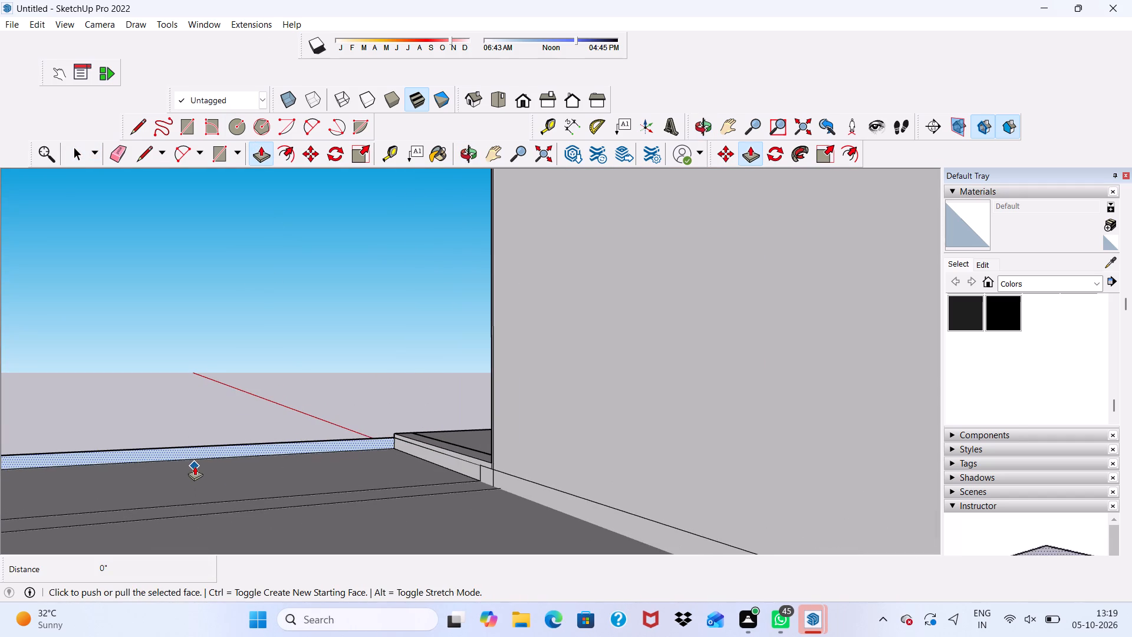
left_click(206, 445)
scroll(218, 478, "down", 3)
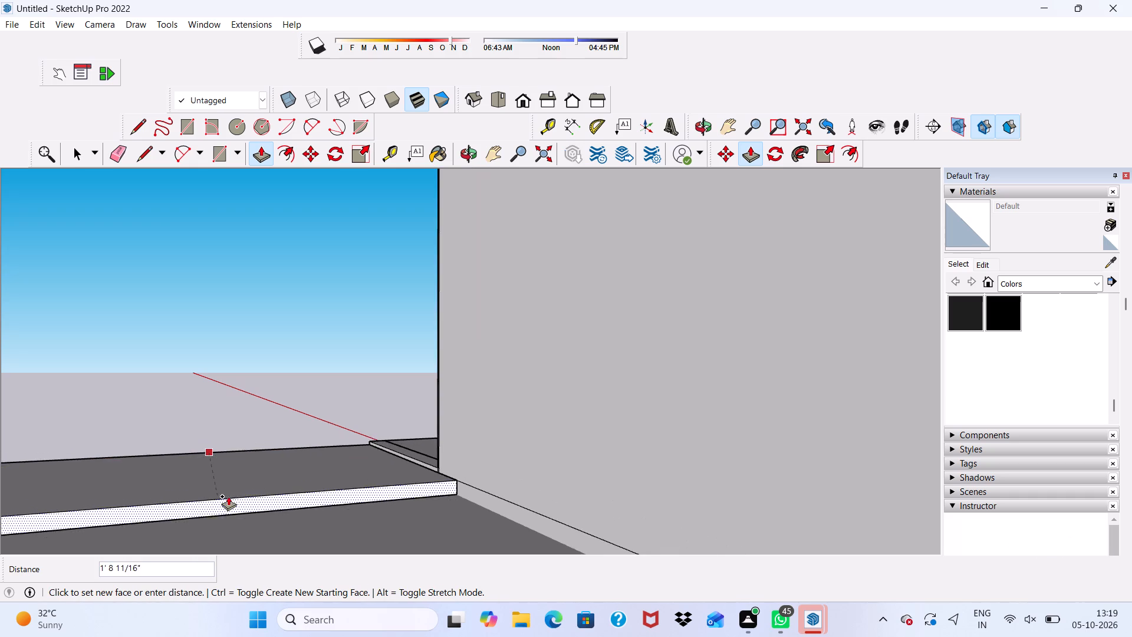
scroll(229, 488, "down", 9)
scroll(229, 468, "up", 1)
scroll(230, 471, "down", 15)
scroll(322, 411, "up", 1)
scroll(322, 411, "down", 7)
scroll(327, 413, "up", 1)
scroll(327, 413, "down", 3)
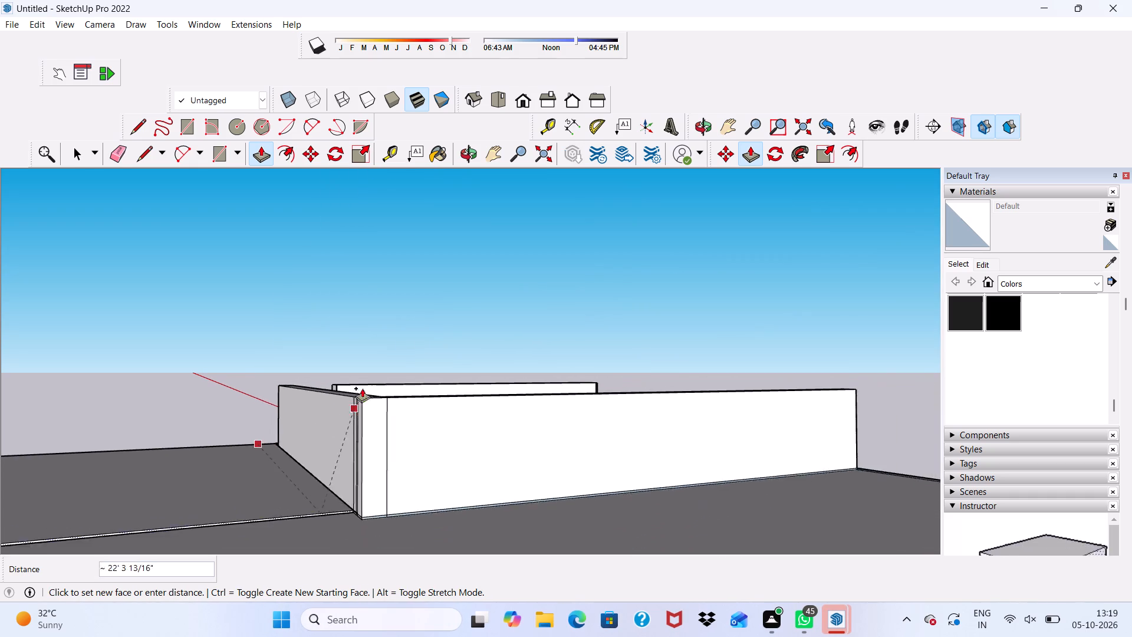
scroll(362, 388, "down", 5)
scroll(370, 443, "down", 4)
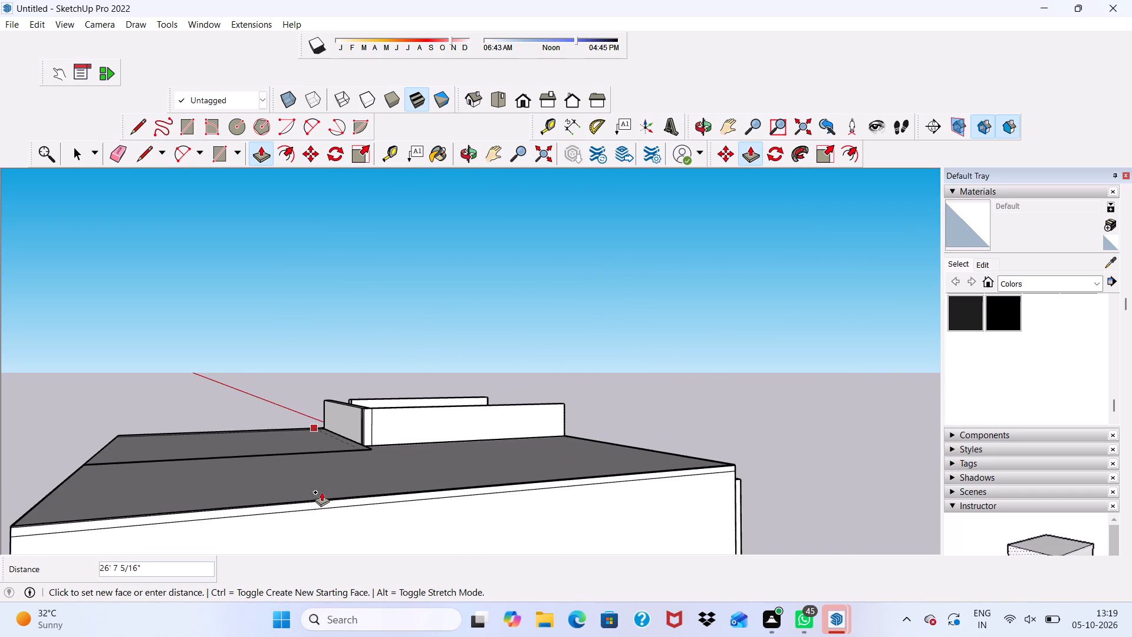
left_click(341, 501)
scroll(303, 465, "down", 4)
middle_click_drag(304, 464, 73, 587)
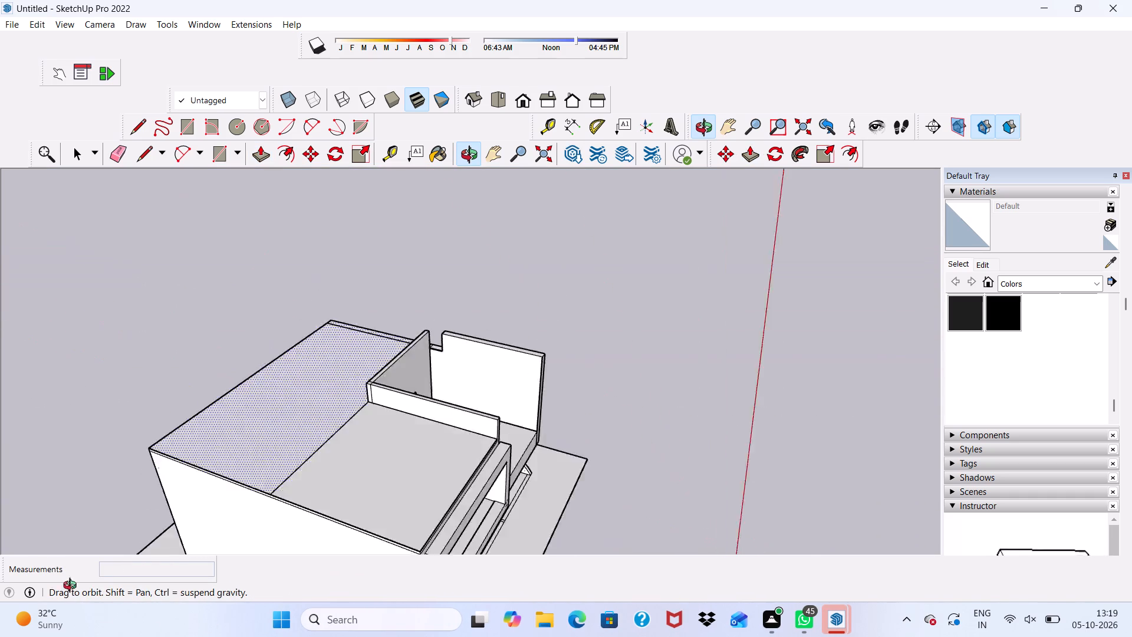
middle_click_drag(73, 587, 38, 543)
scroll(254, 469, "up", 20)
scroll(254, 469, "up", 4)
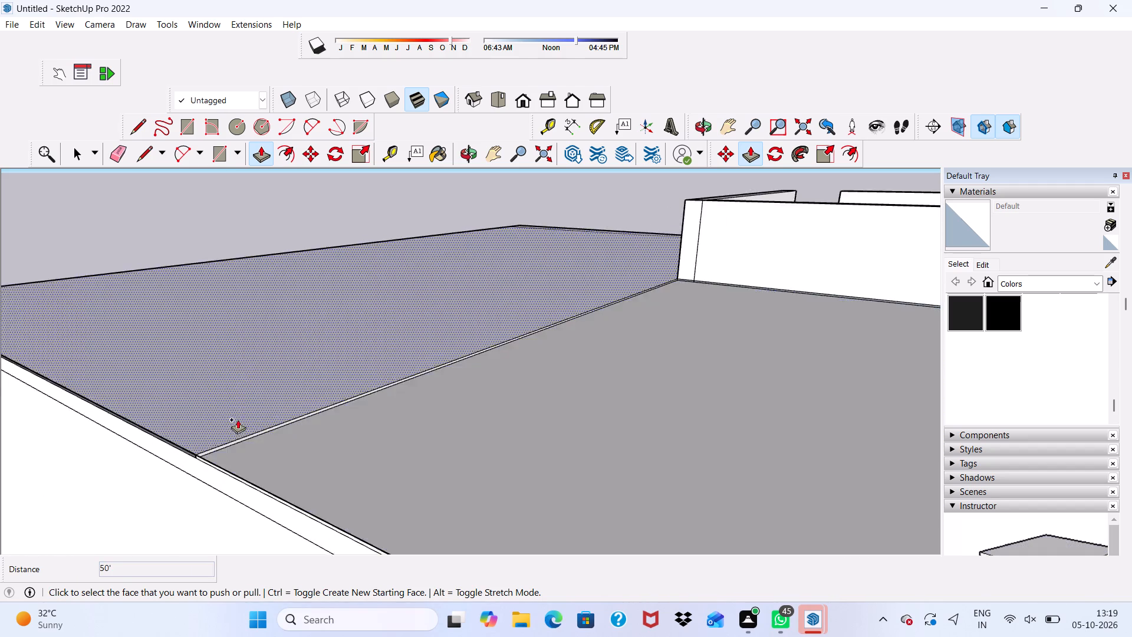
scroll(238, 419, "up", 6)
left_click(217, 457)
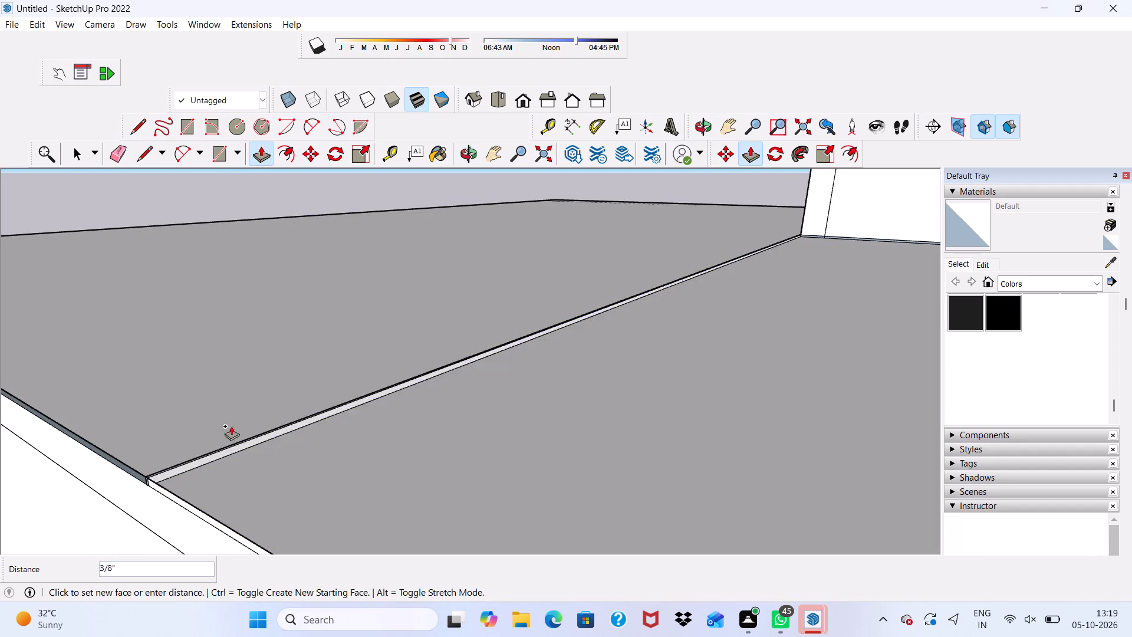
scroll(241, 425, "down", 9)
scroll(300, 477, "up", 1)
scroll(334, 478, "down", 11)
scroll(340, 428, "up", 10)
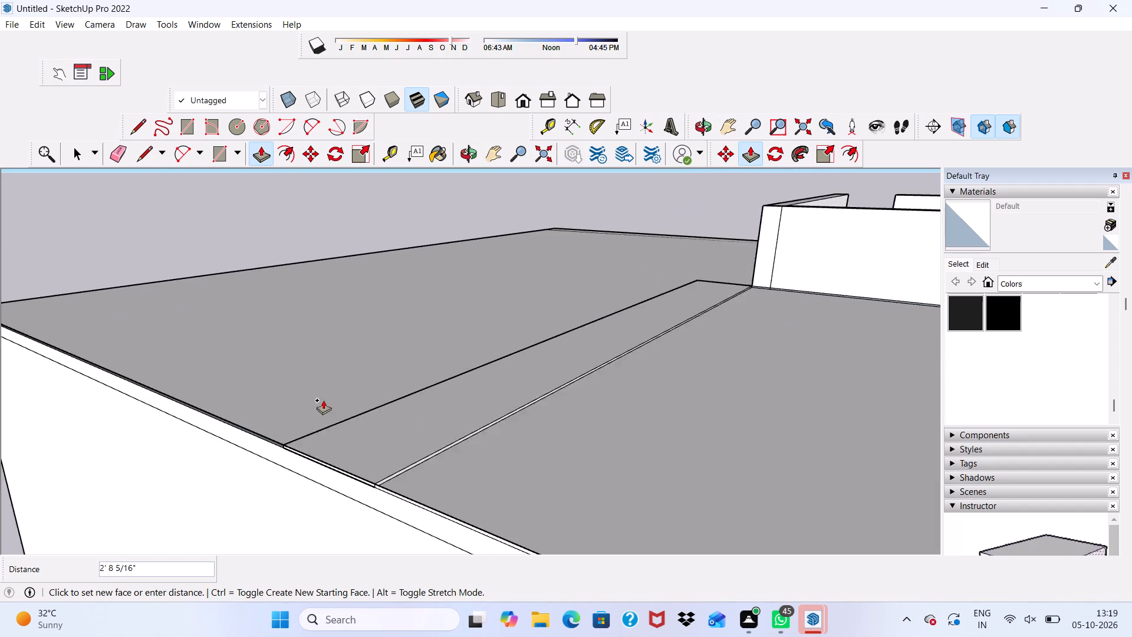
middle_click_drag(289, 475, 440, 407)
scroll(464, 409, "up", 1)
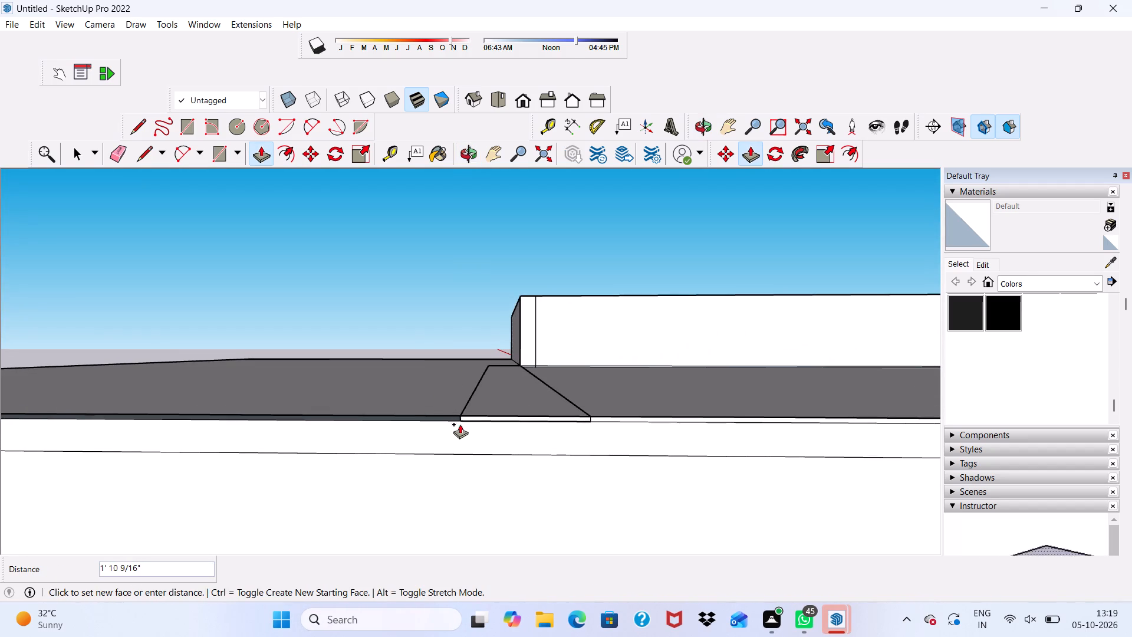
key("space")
Push/Pull the underside face of the raised terrace floor, seen through the gap at the outer wall, by 4' 5 1/16".
scroll(417, 403, "up", 4)
middle_click_drag(458, 445, 486, 344)
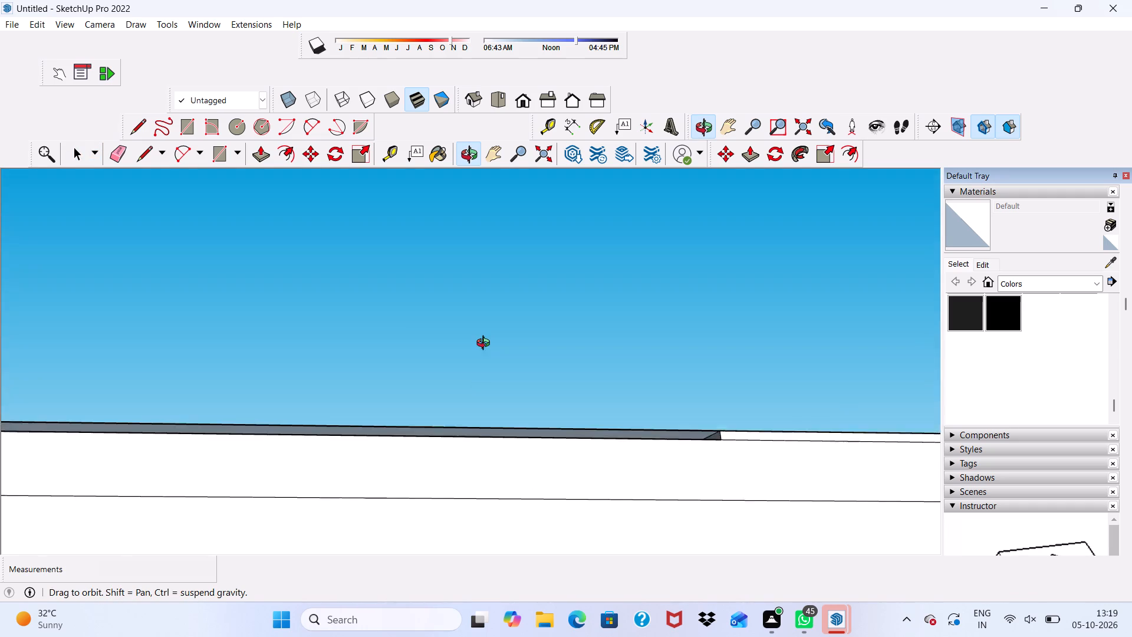
middle_click_drag(486, 344, 409, 426)
scroll(533, 449, "up", 7)
left_click(526, 431)
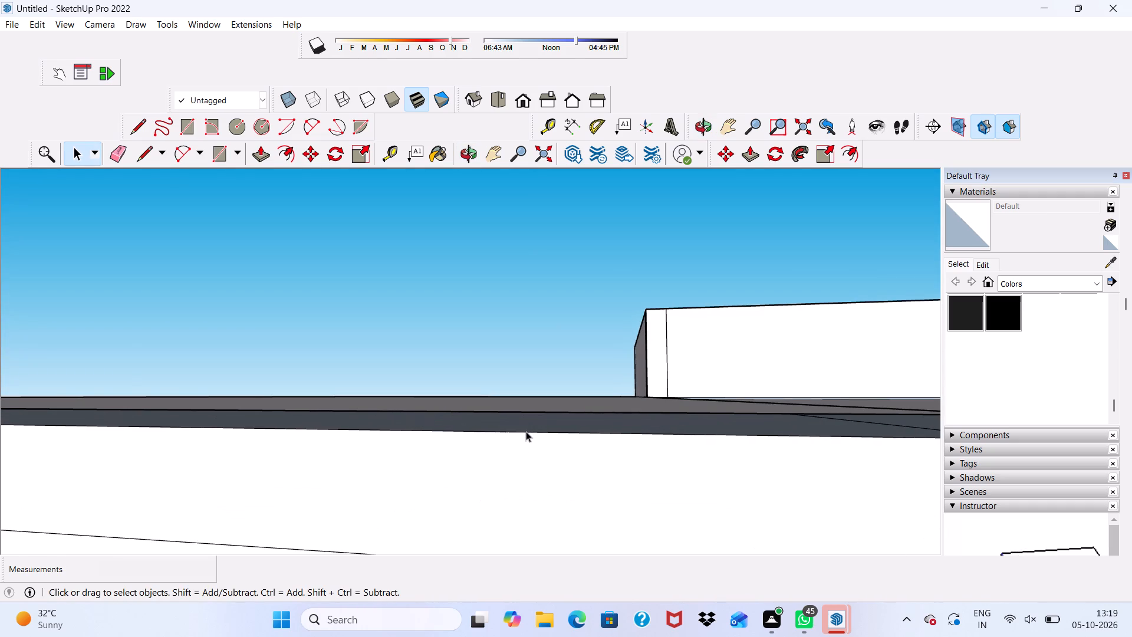
scroll(521, 429, "down", 1)
scroll(520, 429, "up", 10)
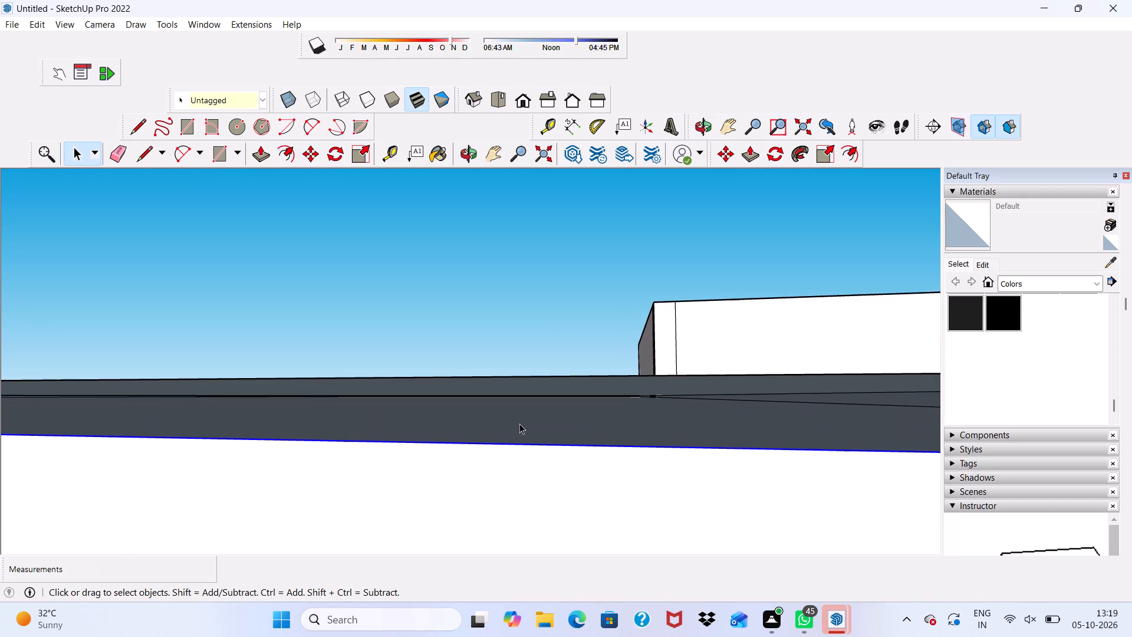
left_click(519, 423)
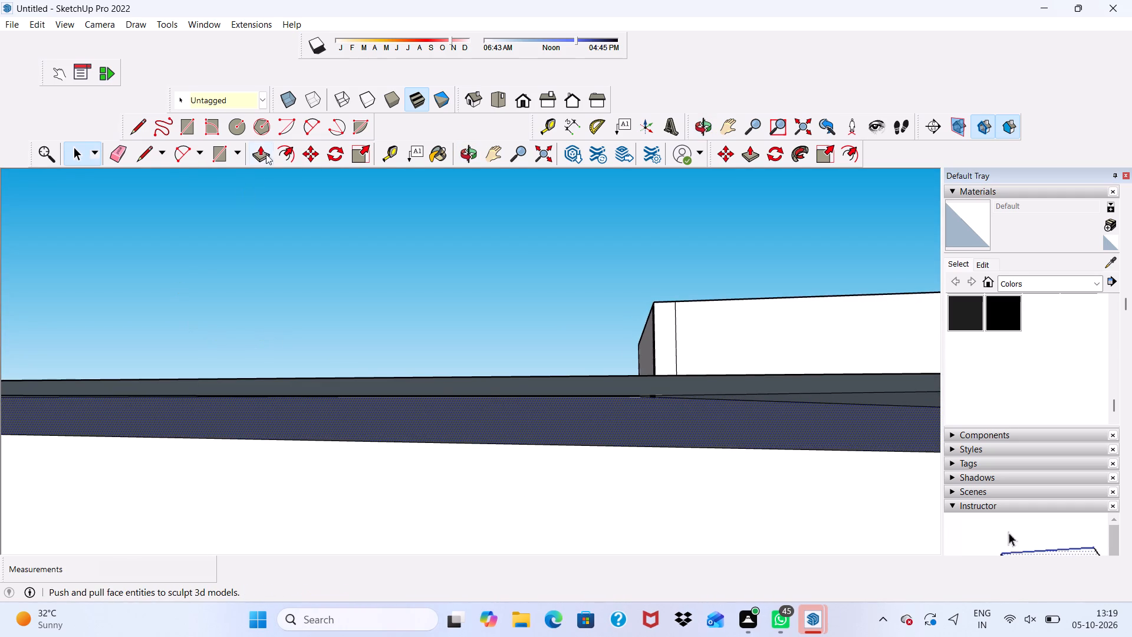
left_click(262, 153)
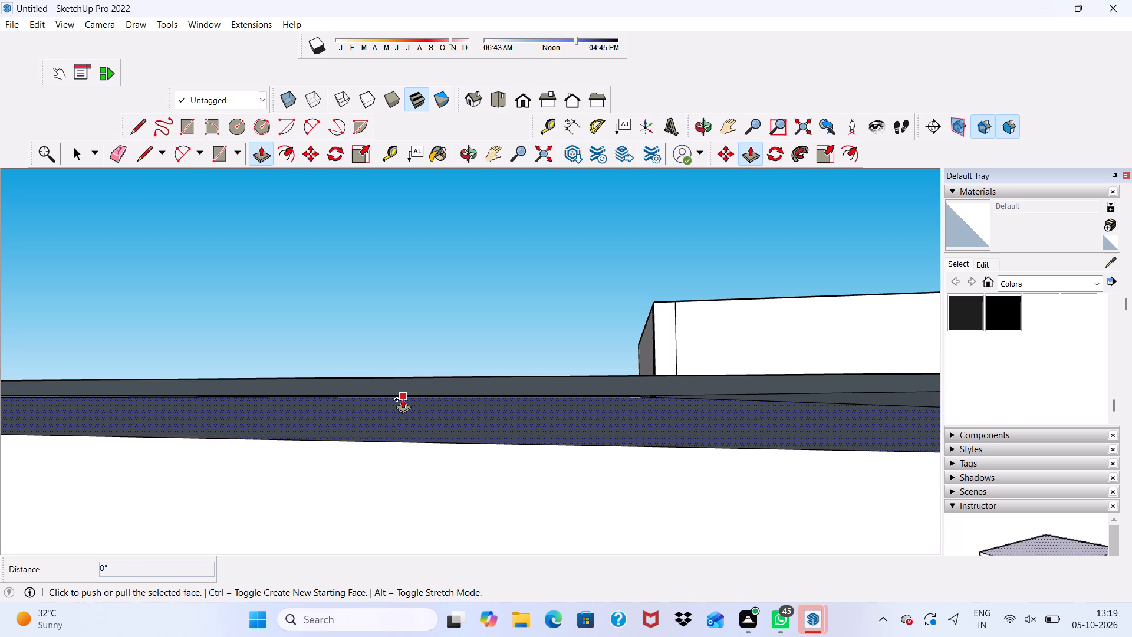
left_click(403, 399)
left_click(380, 449)
scroll(397, 414, "down", 2)
scroll(426, 388, "up", 2)
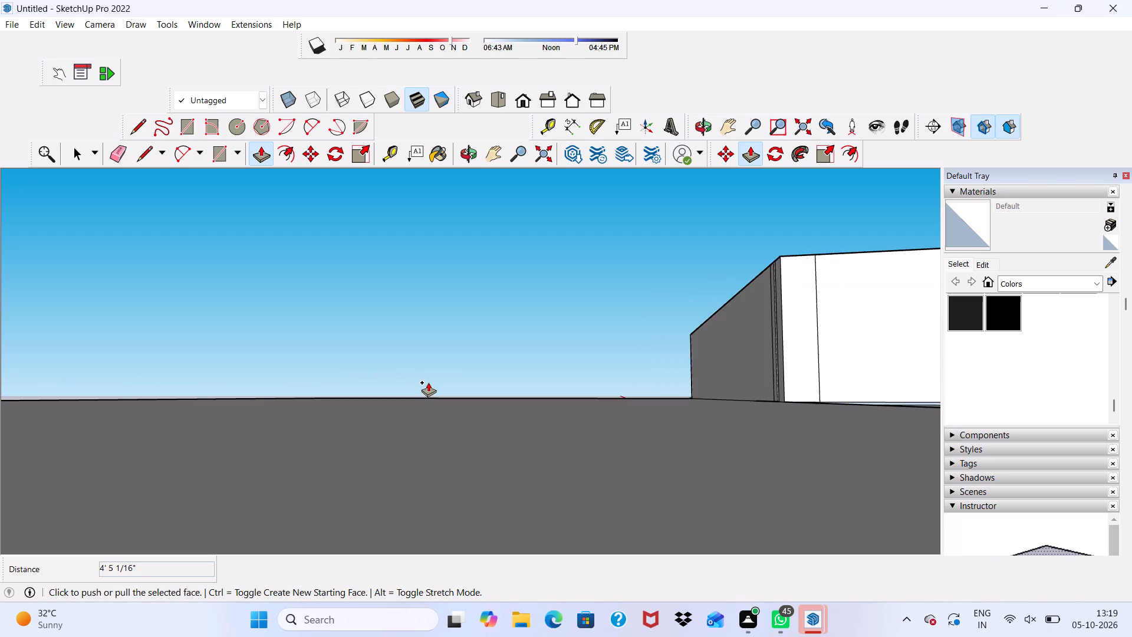
scroll(398, 429, "down", 8)
key("space")
Push/Pull the narrow strip face across the terrace floor about 25' 7 1/4" to the front outer edge.
scroll(474, 385, "down", 5)
scroll(478, 380, "up", 1)
scroll(478, 380, "down", 4)
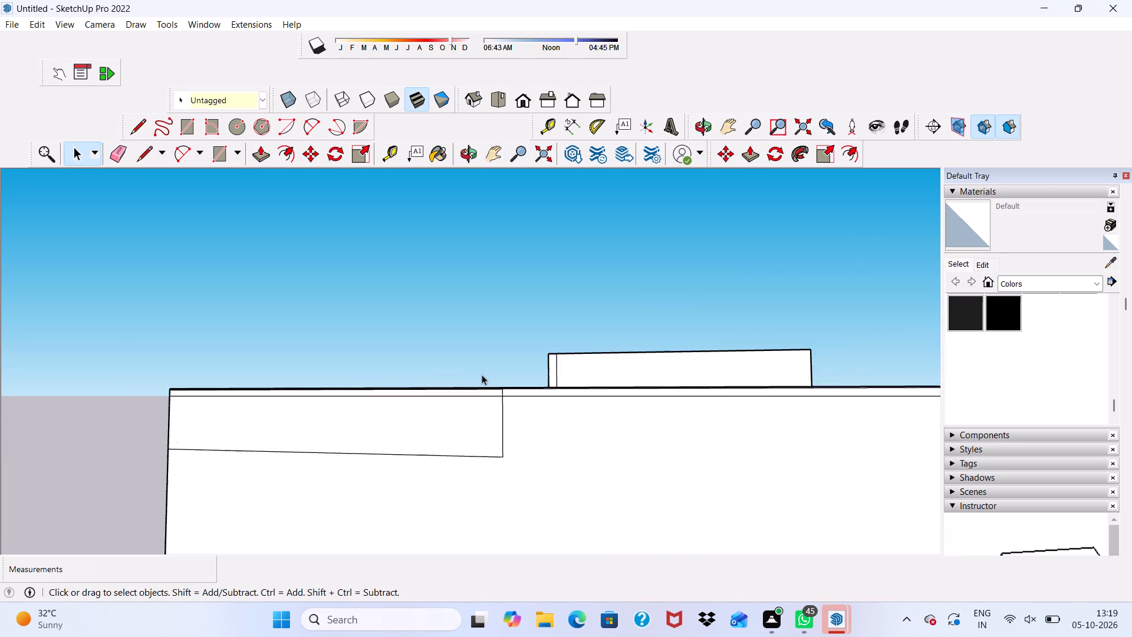
scroll(482, 375, "down", 4)
middle_click_drag(527, 383, 312, 485)
scroll(343, 463, "up", 1)
scroll(343, 462, "down", 1)
scroll(344, 462, "up", 16)
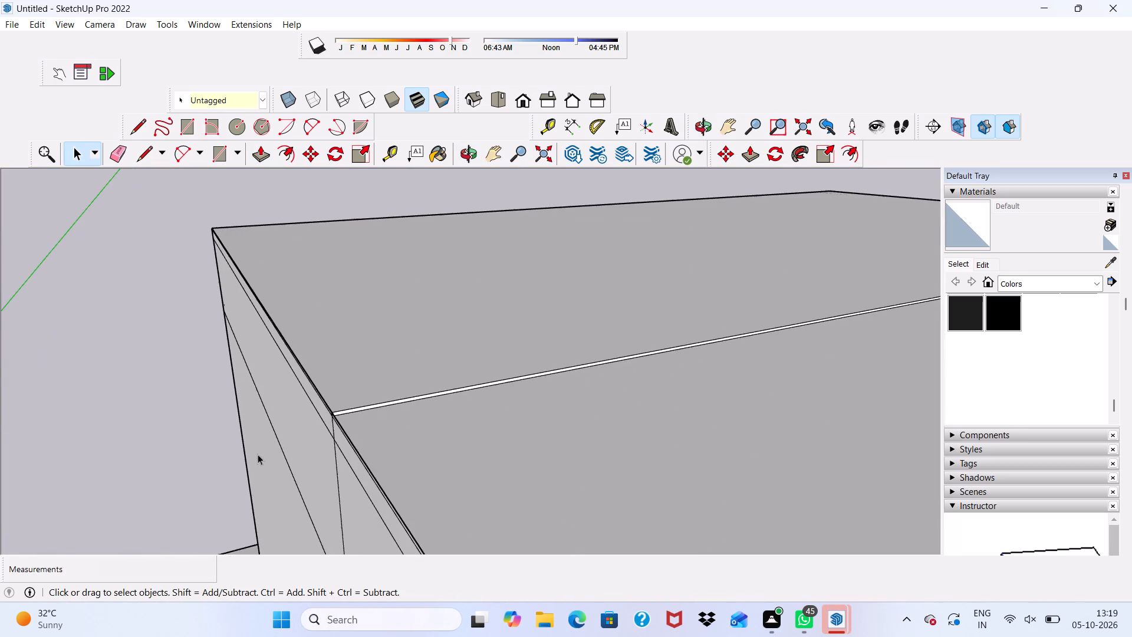
scroll(380, 405, "up", 9)
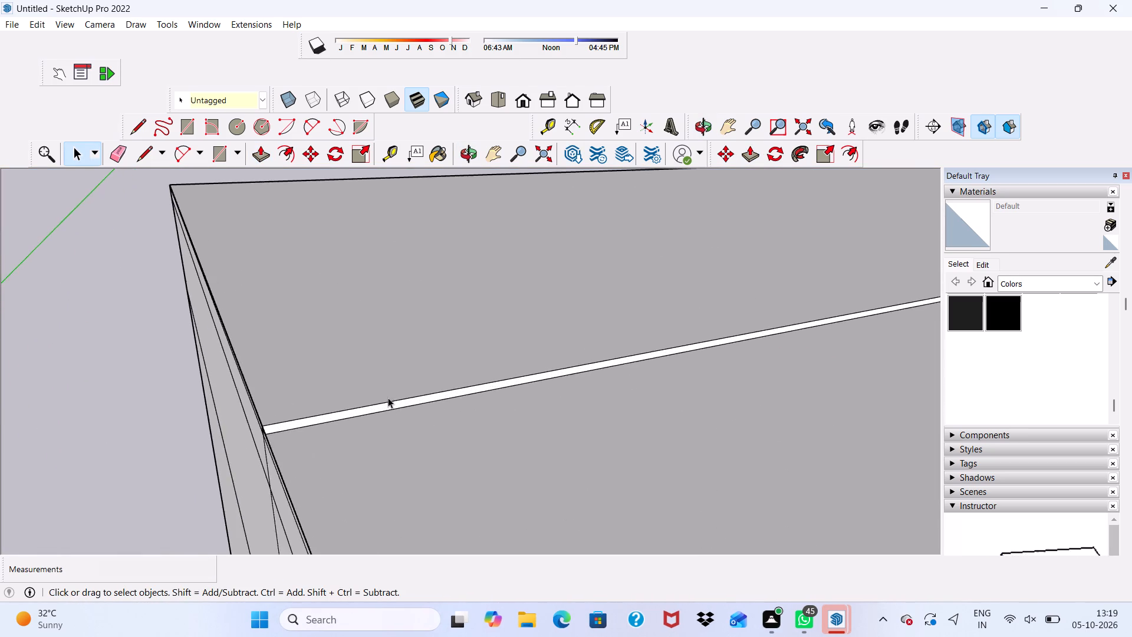
scroll(388, 398, "up", 3)
left_click(378, 405)
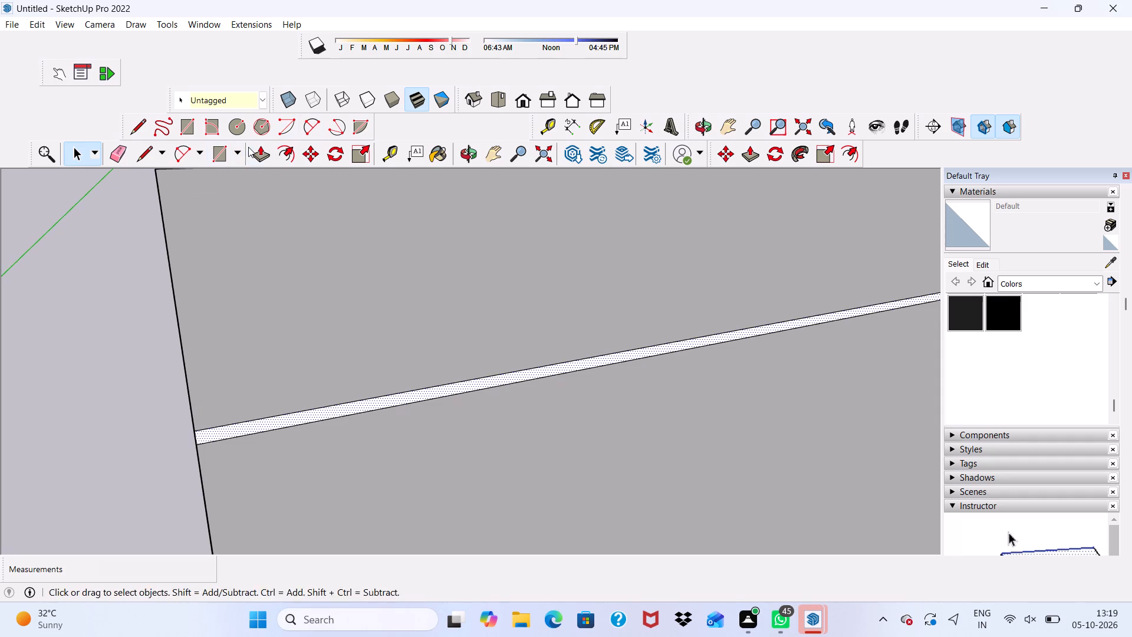
left_click(258, 155)
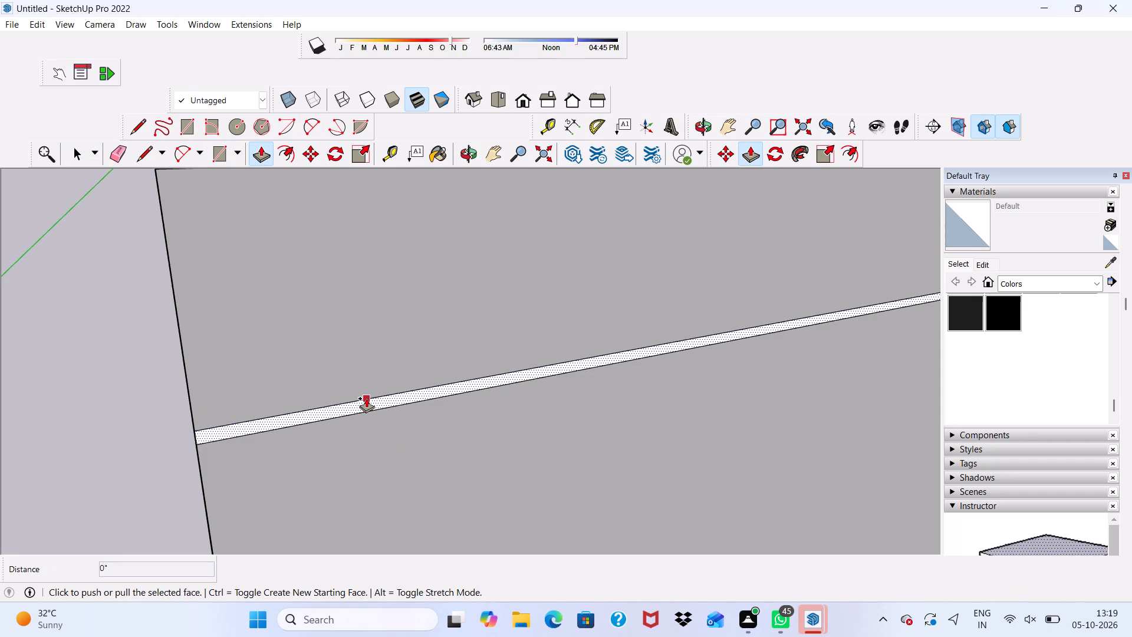
left_click(366, 398)
scroll(366, 399, "down", 9)
scroll(373, 414, "up", 1)
scroll(373, 419, "down", 12)
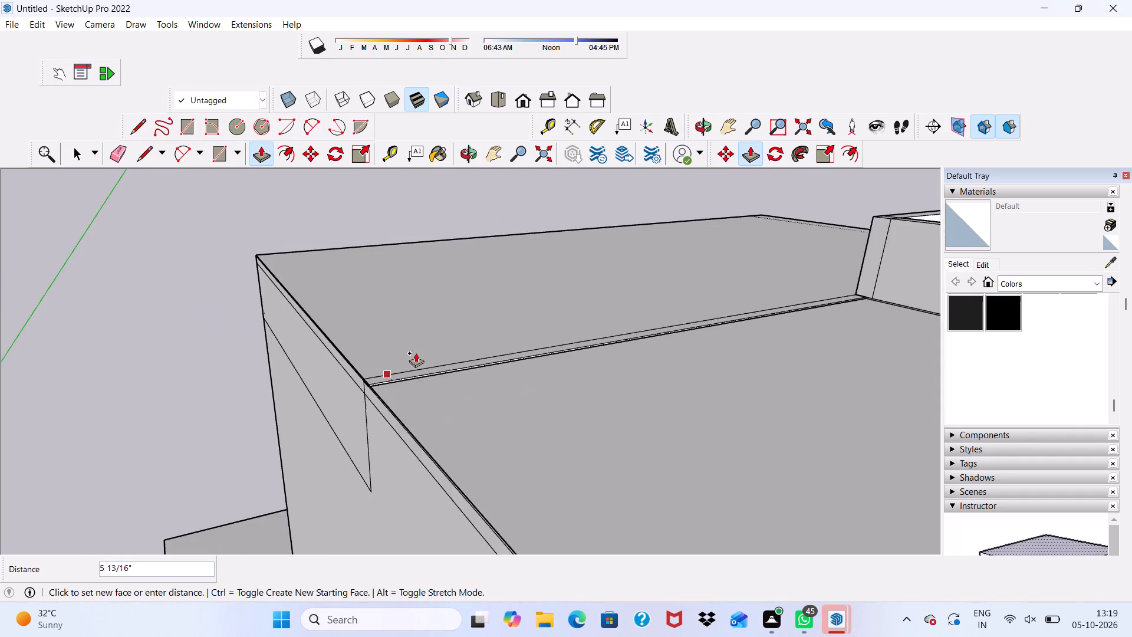
scroll(416, 353, "down", 11)
scroll(455, 357, "up", 1)
scroll(455, 364, "down", 3)
scroll(547, 443, "up", 4)
scroll(502, 476, "up", 7)
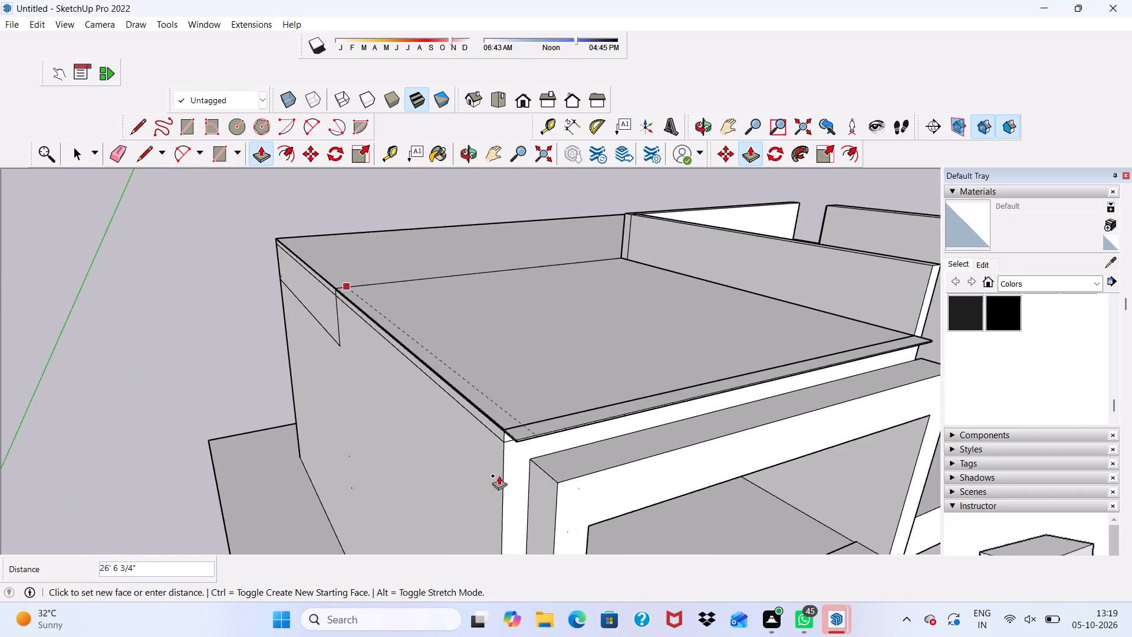
scroll(499, 475, "up", 2)
left_click(507, 431)
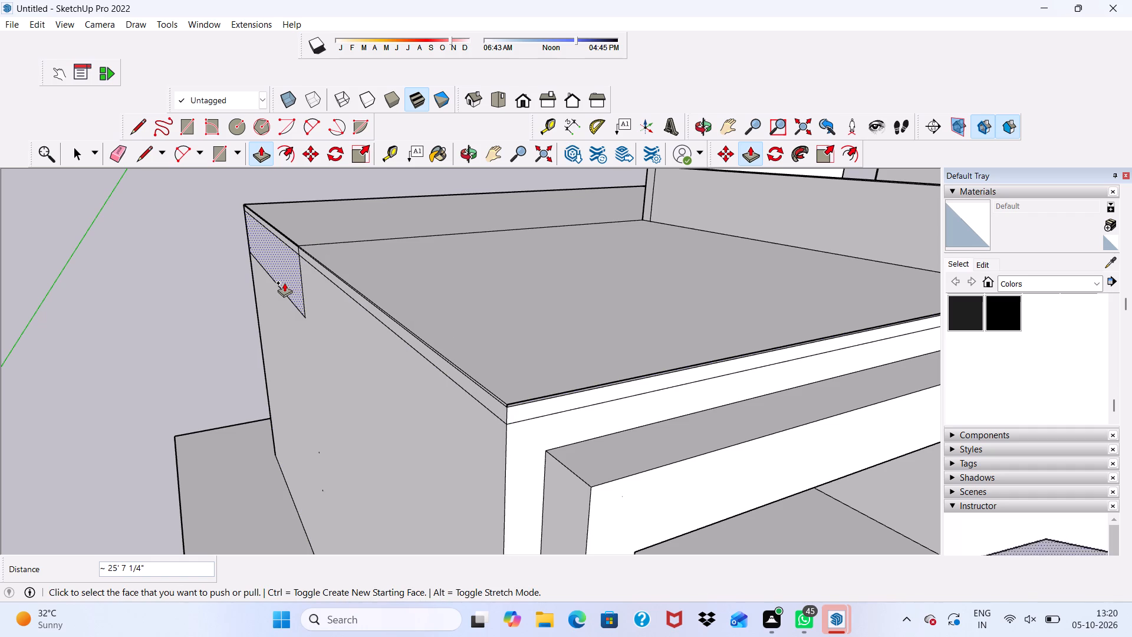
Erase the leftover line across the terrace floor and the rectangle and lengthwise lines on the outer side wall below it.
key("space")
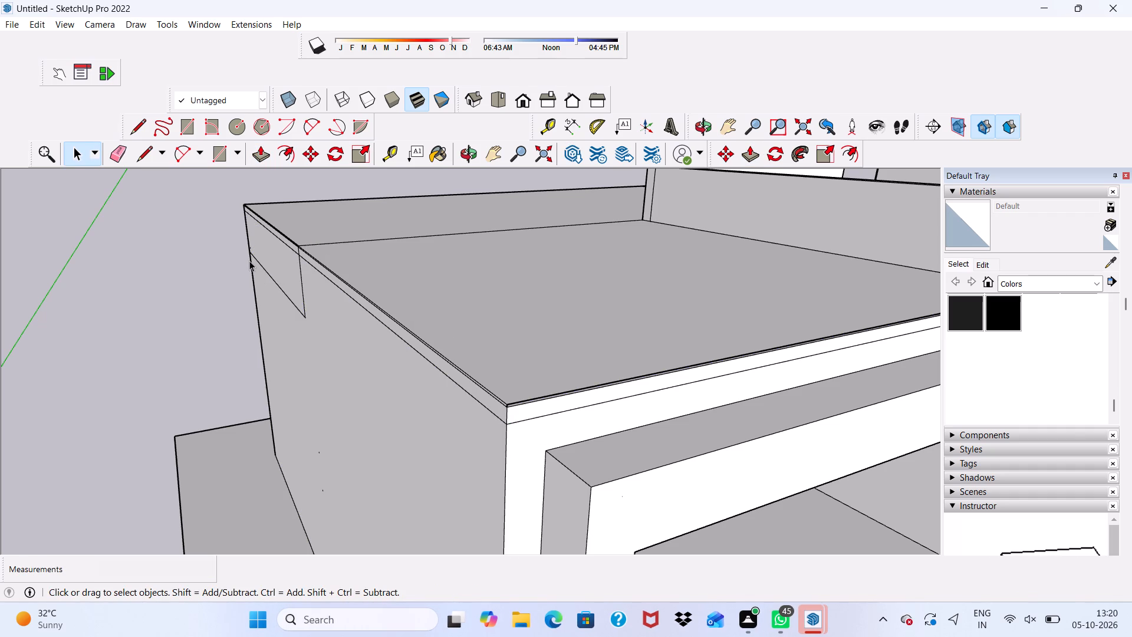
scroll(191, 206, "up", 3)
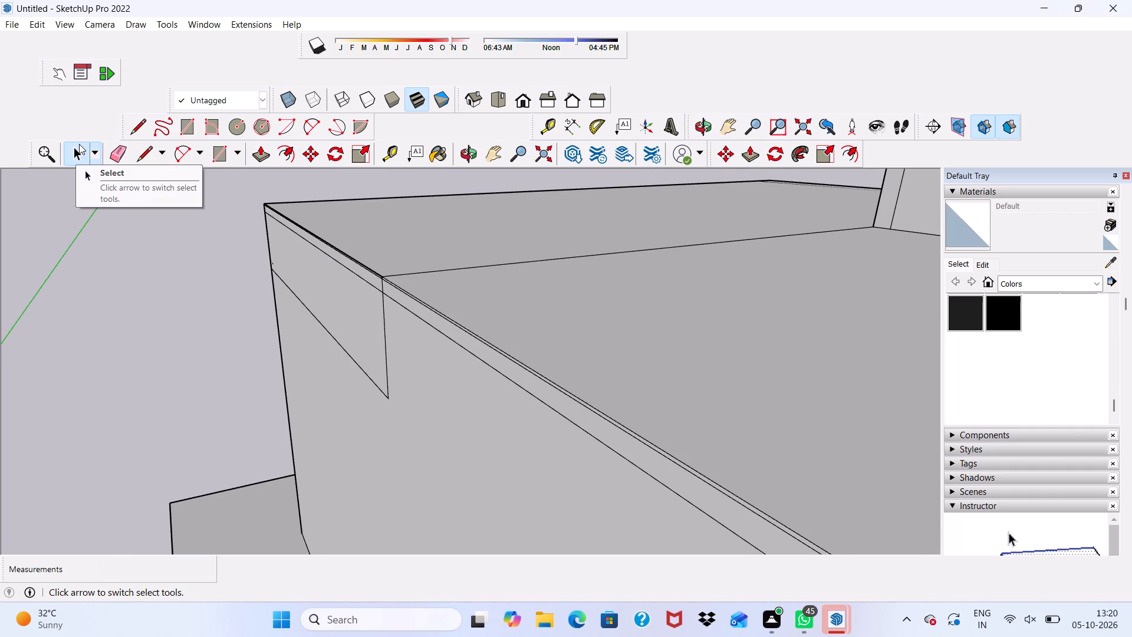
left_click(120, 153)
scroll(401, 262, "up", 2)
left_click_drag(442, 257, 464, 278)
scroll(325, 276, "up", 5)
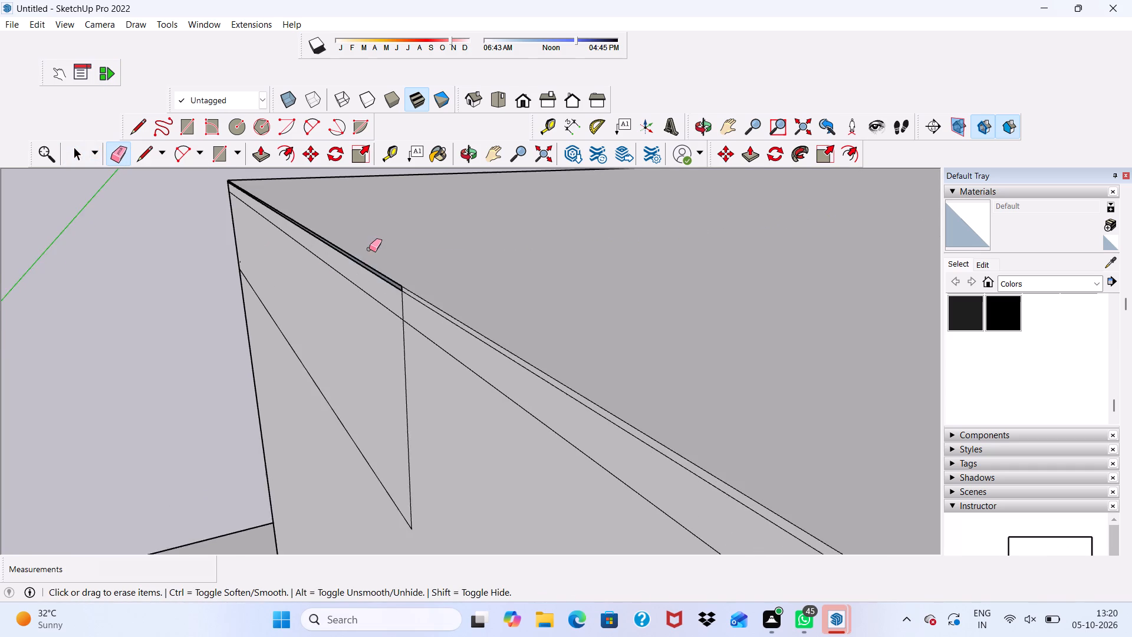
scroll(369, 249, "up", 5)
middle_click_drag(330, 278, 469, 243)
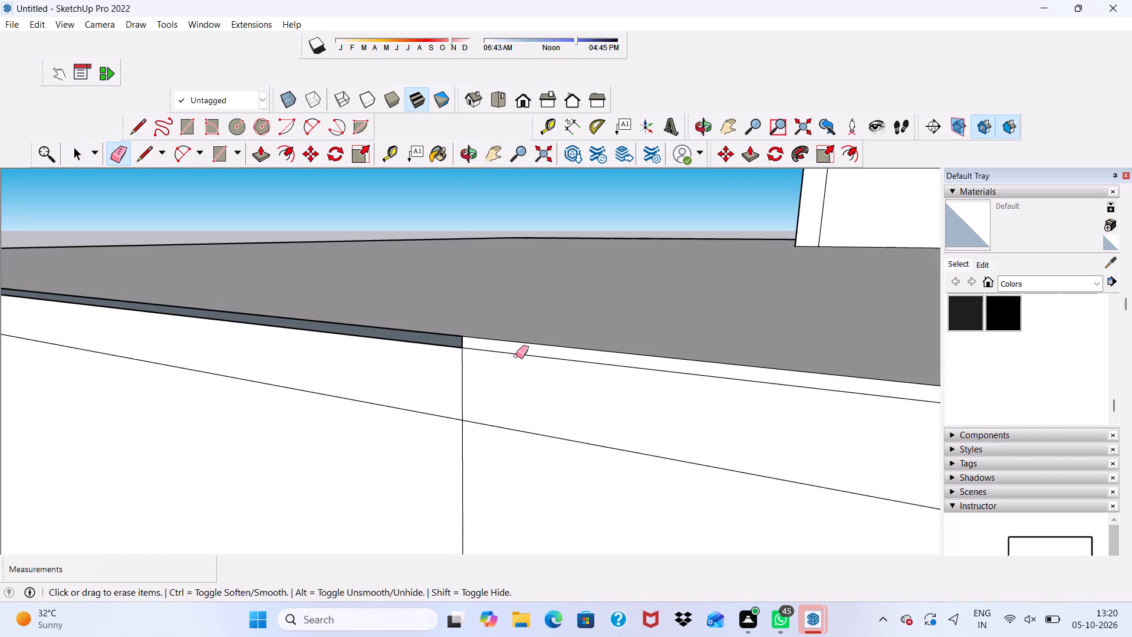
left_click_drag(522, 351, 526, 363)
left_click_drag(532, 413, 537, 452)
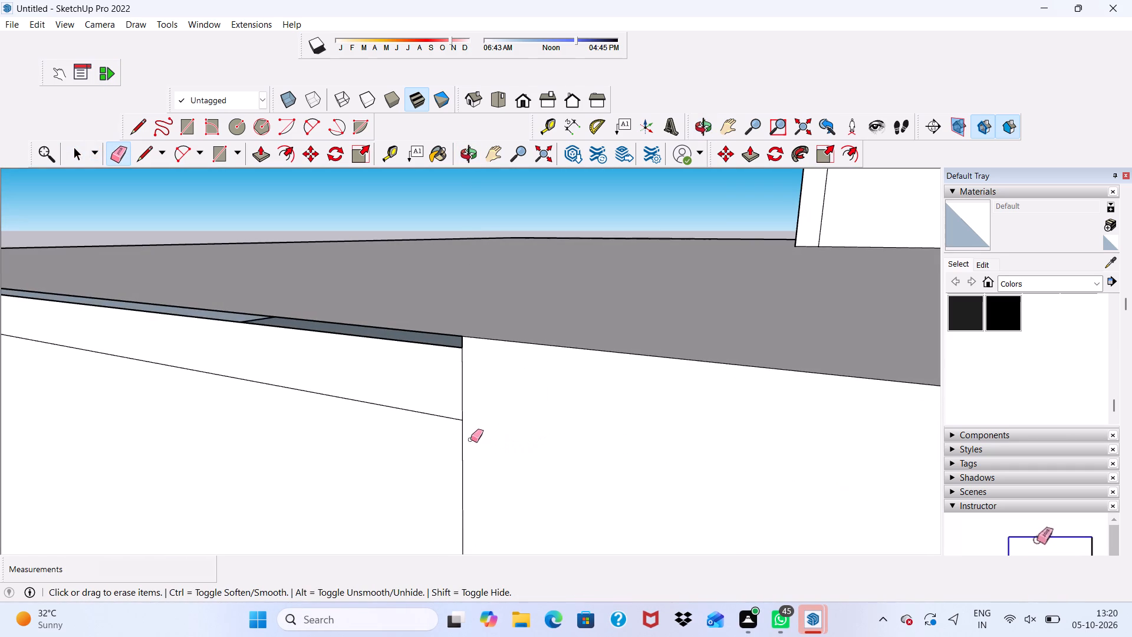
left_click_drag(447, 423, 468, 408)
left_click_drag(450, 427, 466, 434)
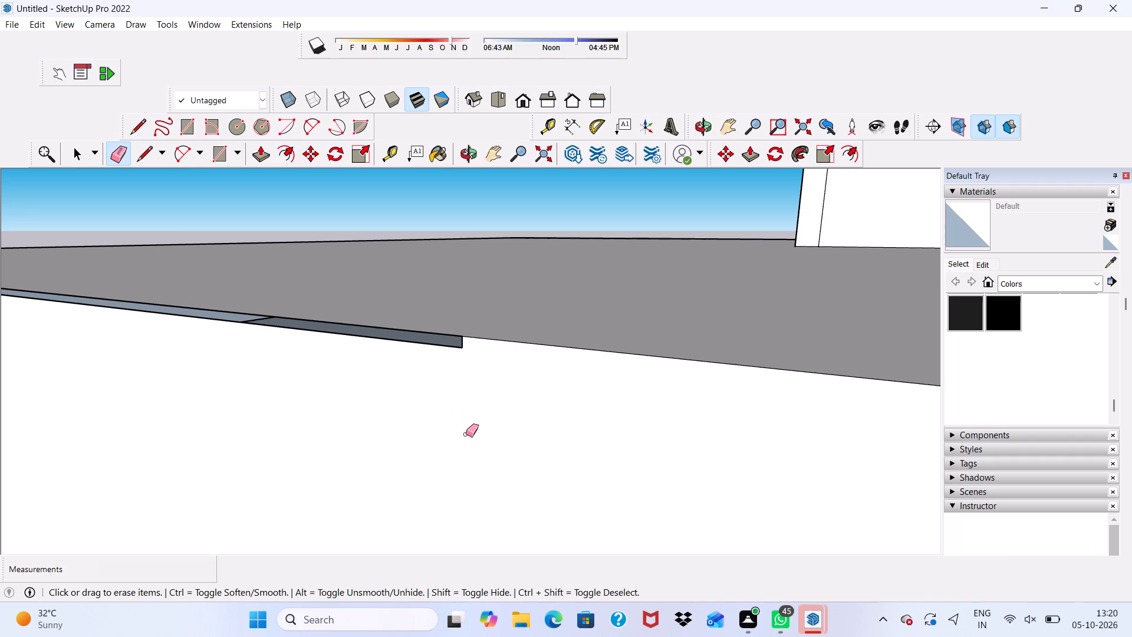
scroll(406, 383, "down", 1)
key("space")
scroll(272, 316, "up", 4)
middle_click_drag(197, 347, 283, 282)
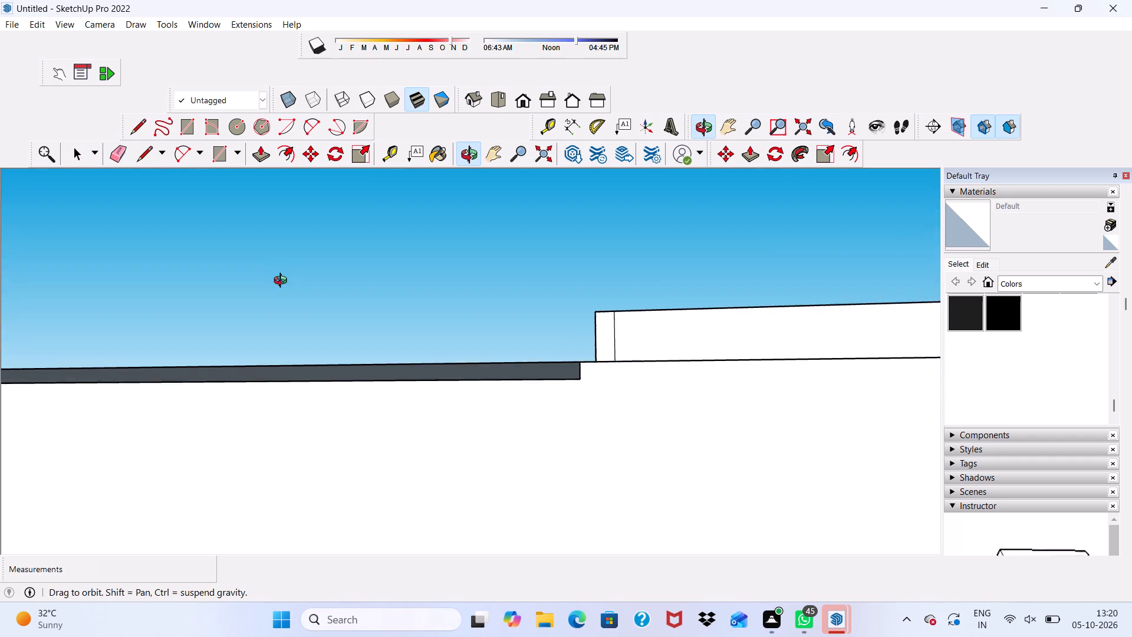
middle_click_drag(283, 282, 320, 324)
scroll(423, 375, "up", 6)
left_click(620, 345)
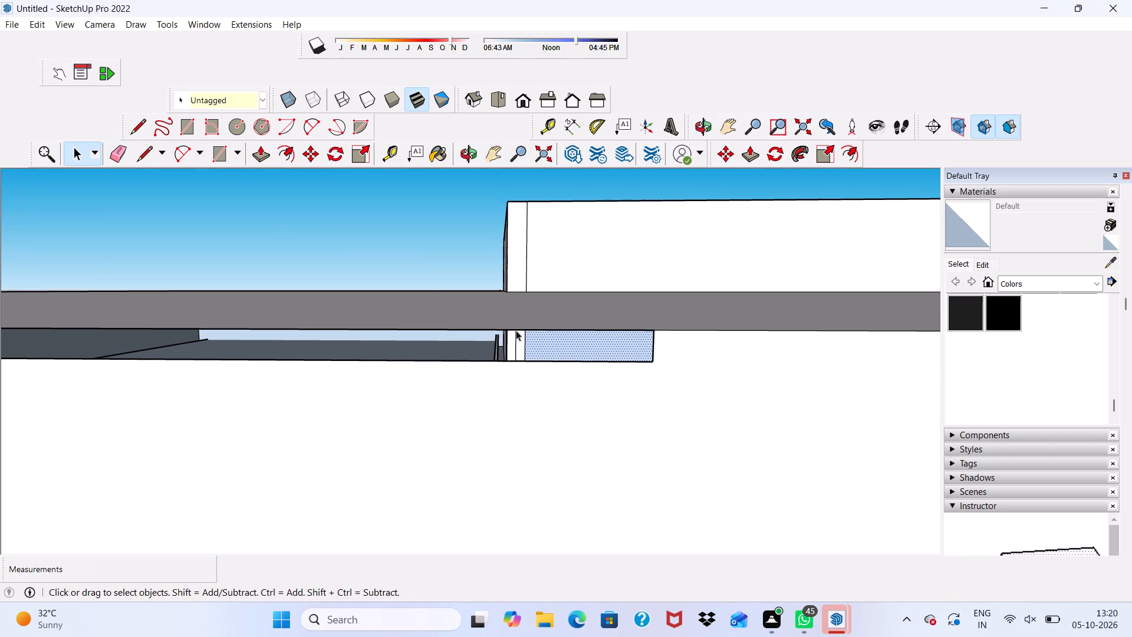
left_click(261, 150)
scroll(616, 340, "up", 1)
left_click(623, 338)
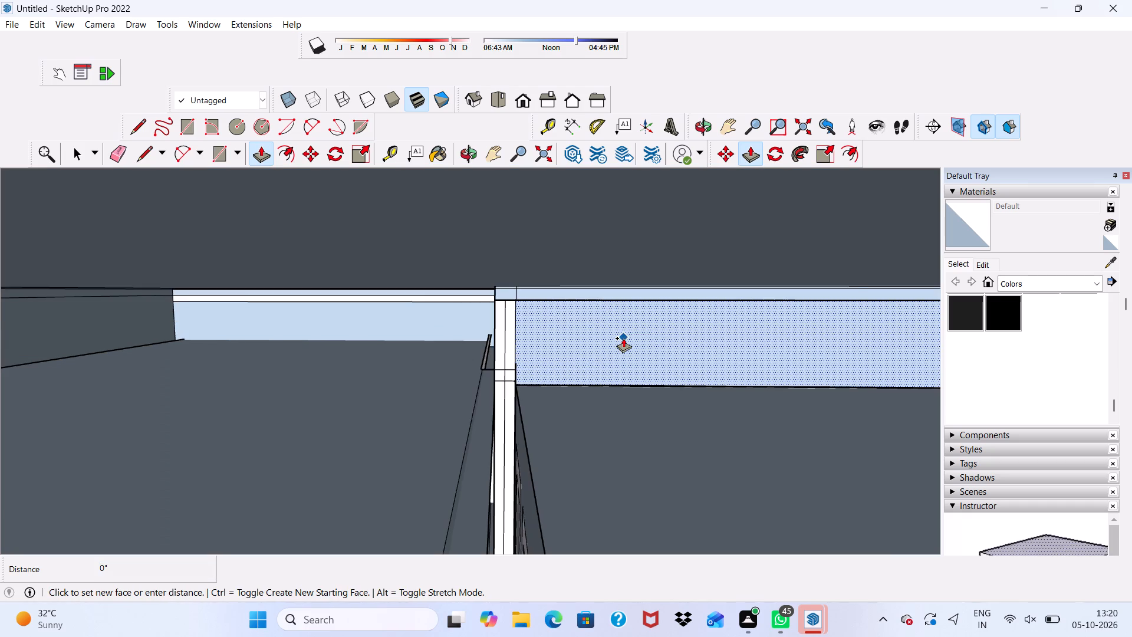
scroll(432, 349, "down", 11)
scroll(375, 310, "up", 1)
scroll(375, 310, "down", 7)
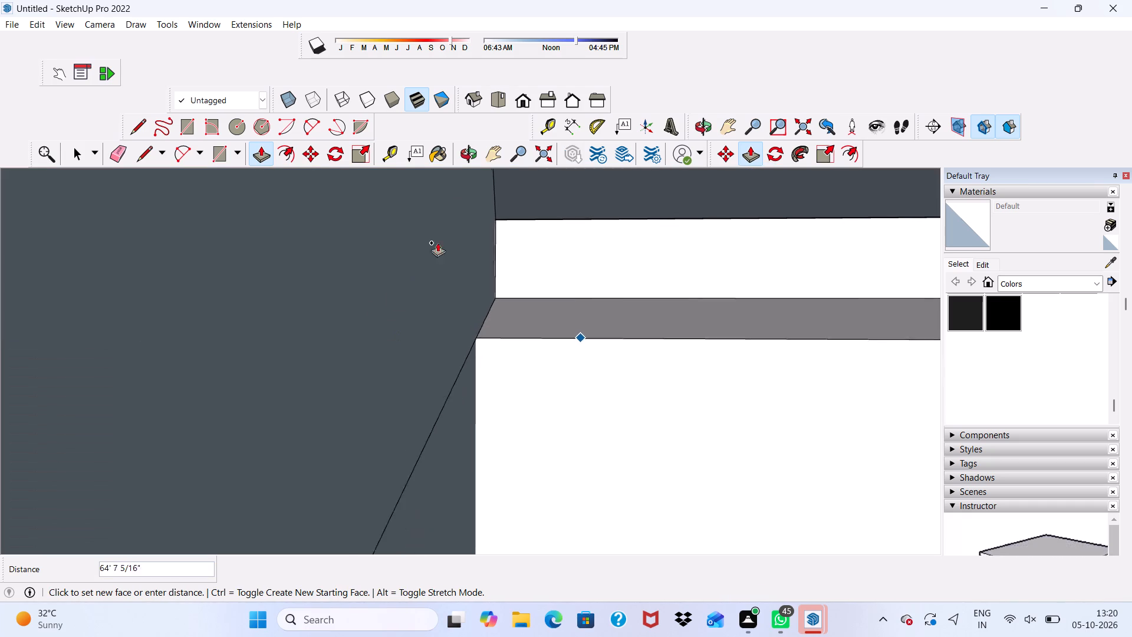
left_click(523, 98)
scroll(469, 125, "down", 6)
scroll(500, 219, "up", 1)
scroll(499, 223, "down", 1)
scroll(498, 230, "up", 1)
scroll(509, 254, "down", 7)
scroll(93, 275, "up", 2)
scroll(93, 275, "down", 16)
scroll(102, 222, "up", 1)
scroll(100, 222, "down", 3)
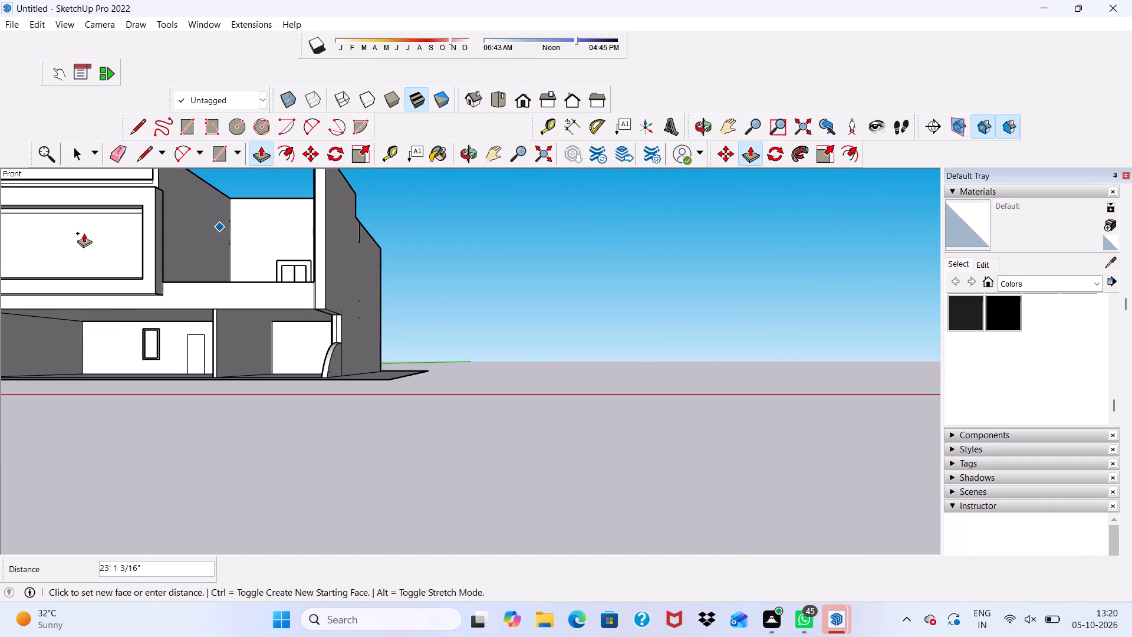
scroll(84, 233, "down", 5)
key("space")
Examine the raised terrace floor's front edge and the house's front facade for remaining gaps and leftover edges.
scroll(103, 216, "down", 1)
middle_click_drag(117, 217, 454, 324)
scroll(531, 421, "up", 4)
middle_click_drag(504, 406, 473, 354)
scroll(349, 338, "up", 7)
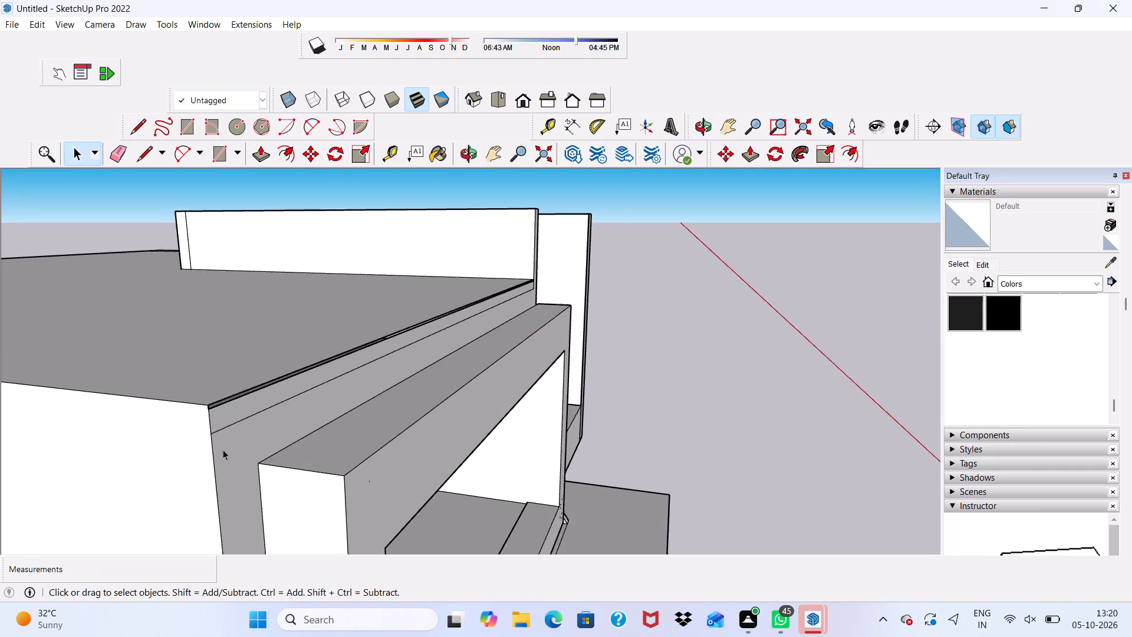
scroll(223, 449, "up", 6)
scroll(204, 411, "down", 1)
scroll(205, 410, "up", 11)
scroll(546, 263, "down", 3)
scroll(544, 264, "up", 1)
scroll(544, 264, "down", 5)
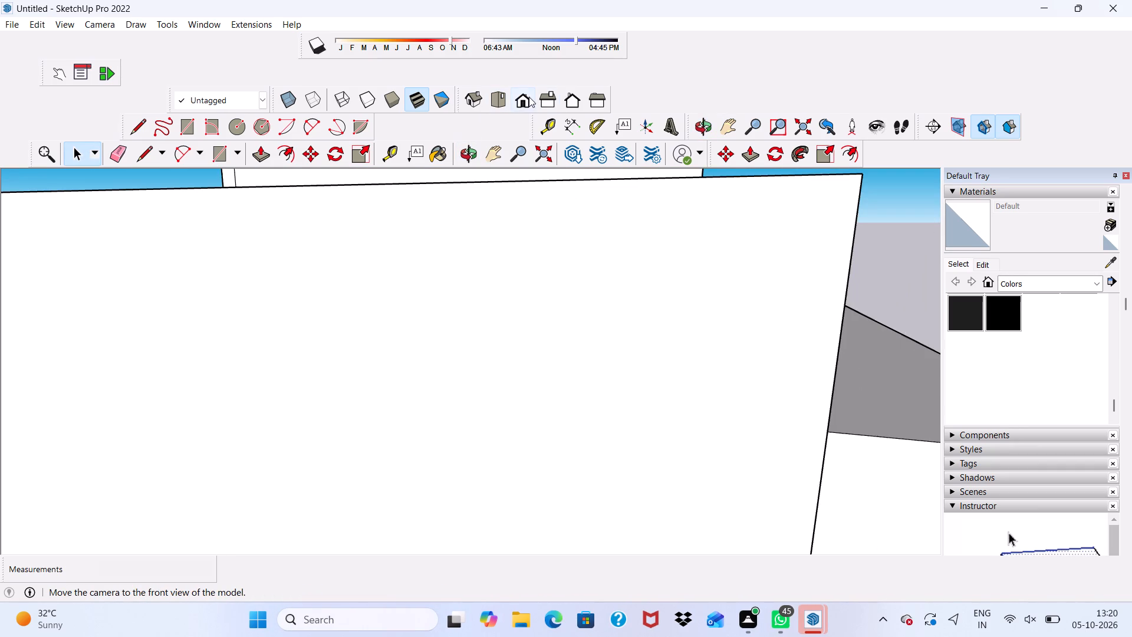
left_click(525, 96)
scroll(501, 123, "down", 12)
scroll(576, 232, "down", 4)
scroll(476, 266, "down", 1)
scroll(476, 266, "up", 1)
scroll(475, 266, "down", 1)
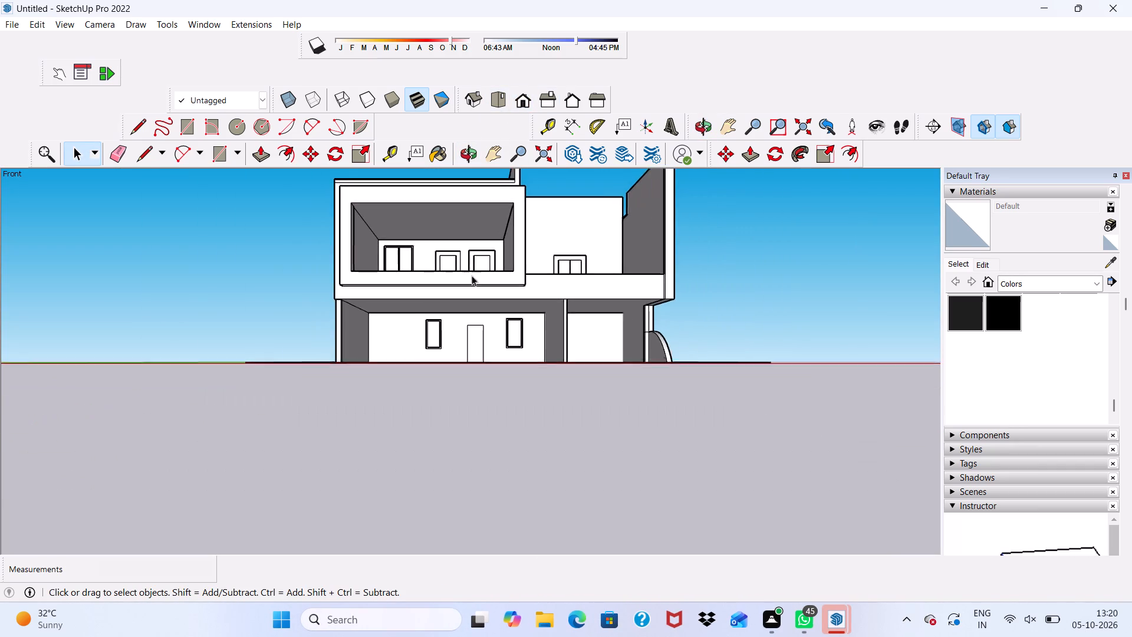
scroll(472, 275, "down", 1)
scroll(437, 163, "up", 5)
scroll(436, 165, "down", 2)
scroll(463, 236, "up", 7)
scroll(449, 198, "down", 1)
middle_click_drag(452, 206, 493, 311)
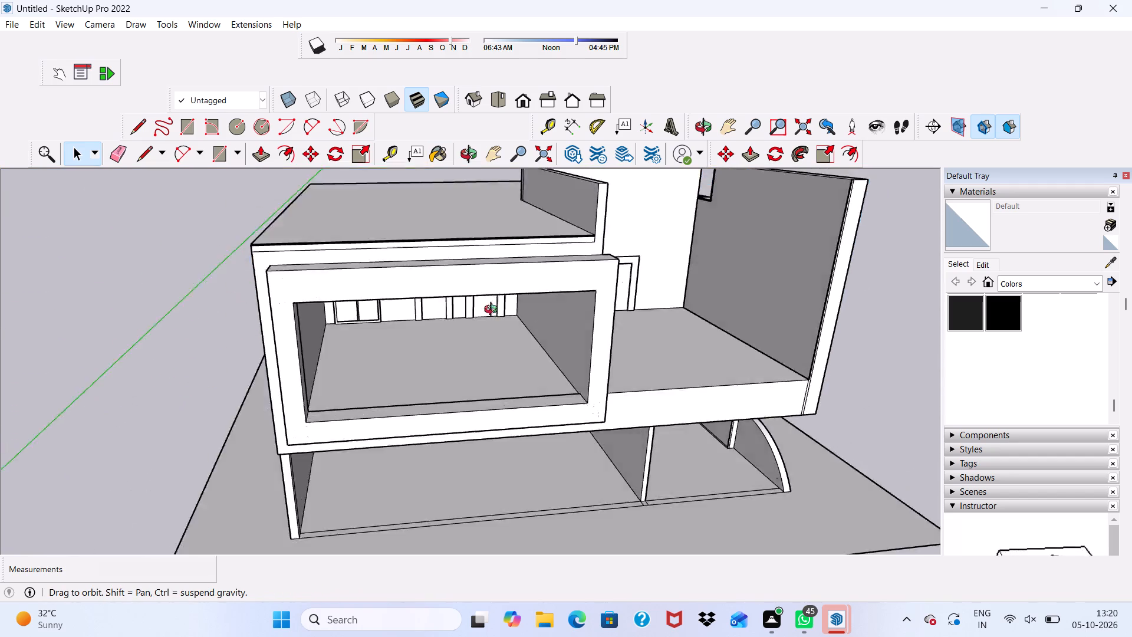
middle_click_drag(493, 311, 403, 324)
scroll(673, 242, "up", 2)
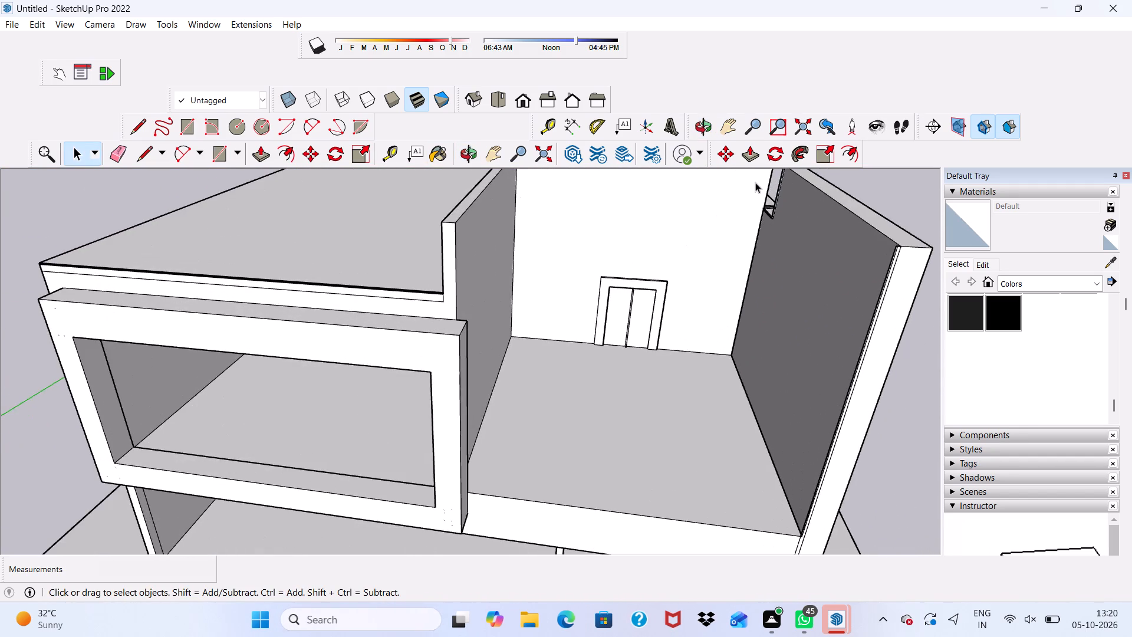
Erase the leftover vertical line on the notch's side wall beside its inner corner.
scroll(774, 221, "up", 3)
middle_click_drag(778, 221, 477, 277)
scroll(485, 291, "up", 1)
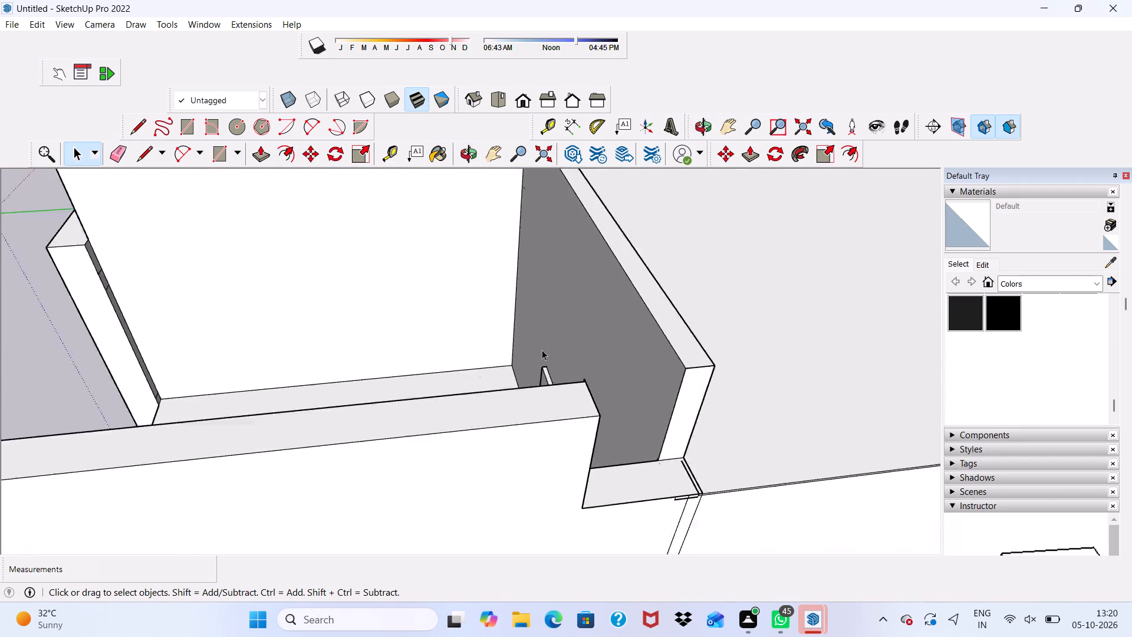
scroll(542, 350, "up", 3)
middle_click_drag(628, 409, 480, 318)
scroll(377, 372, "up", 3)
scroll(324, 316, "down", 3)
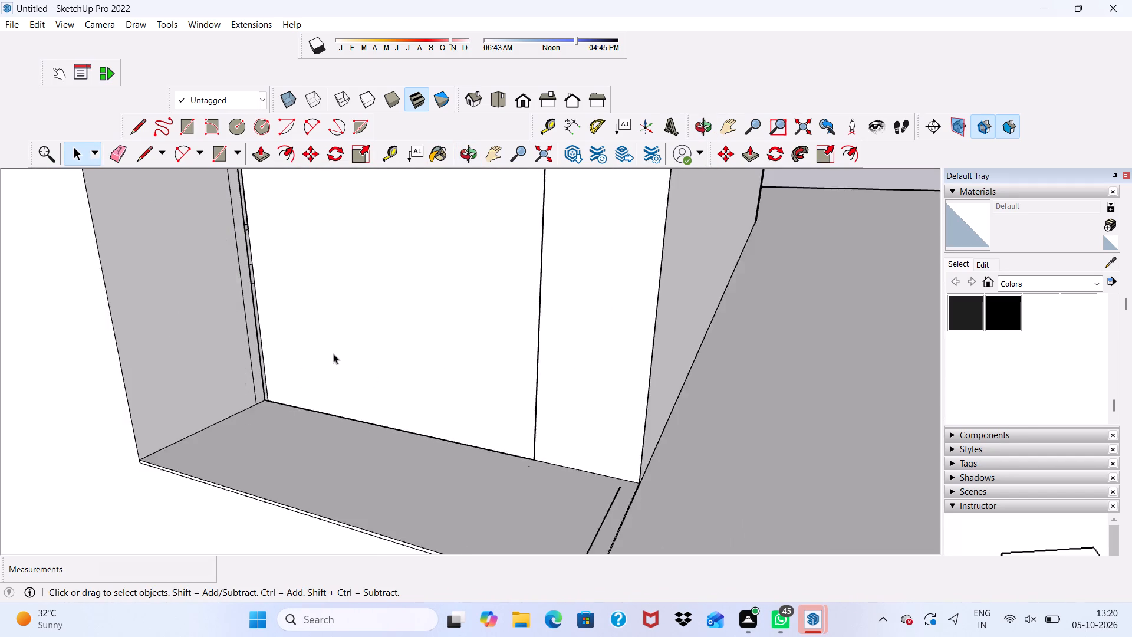
left_click(116, 152)
scroll(272, 274, "up", 3)
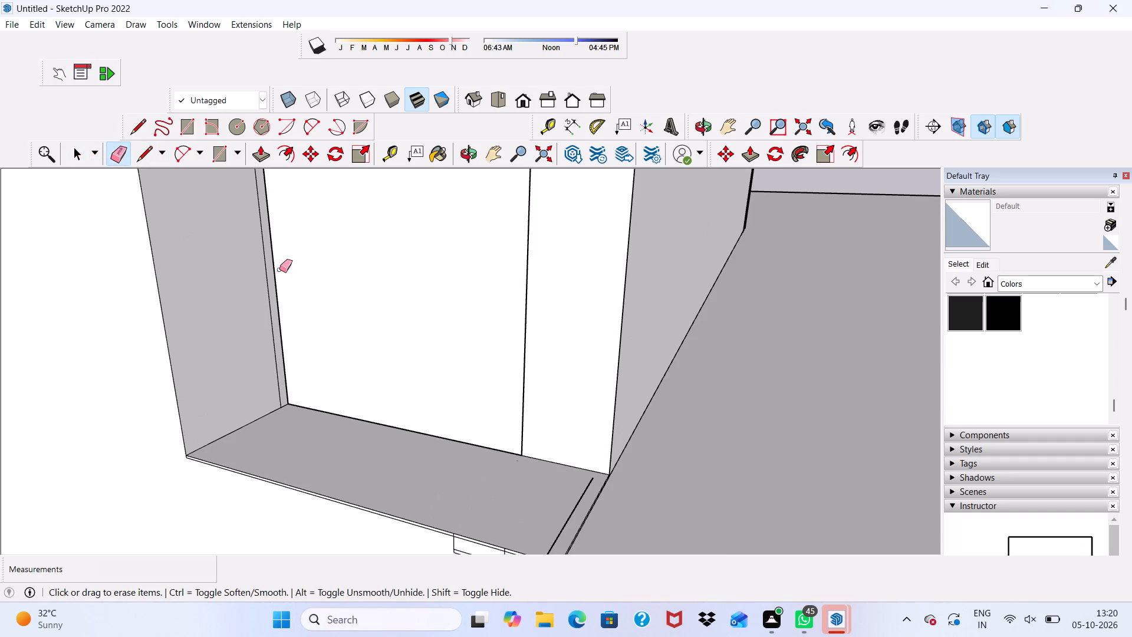
left_click(265, 282)
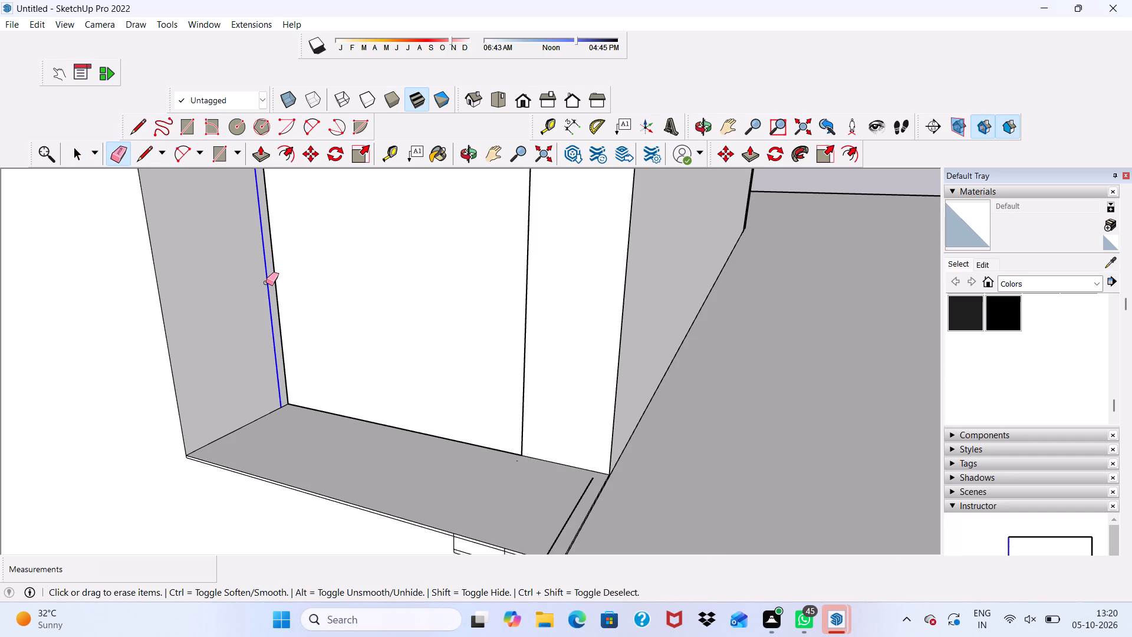
Erase the small rectangle outline below the notch floor's outer edge and the extra line across the floor beside the wall corner.
scroll(256, 290, "down", 7)
middle_click_drag(258, 334, 307, 369)
scroll(354, 469, "up", 3)
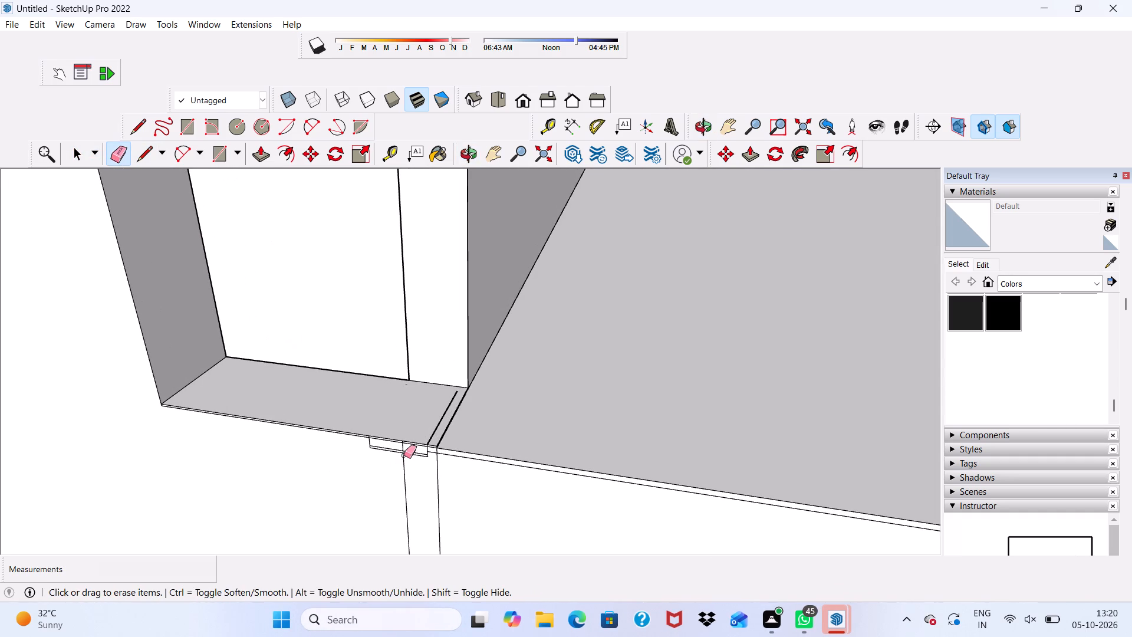
left_click_drag(404, 455, 412, 450)
left_click_drag(392, 446, 386, 452)
left_click(366, 443)
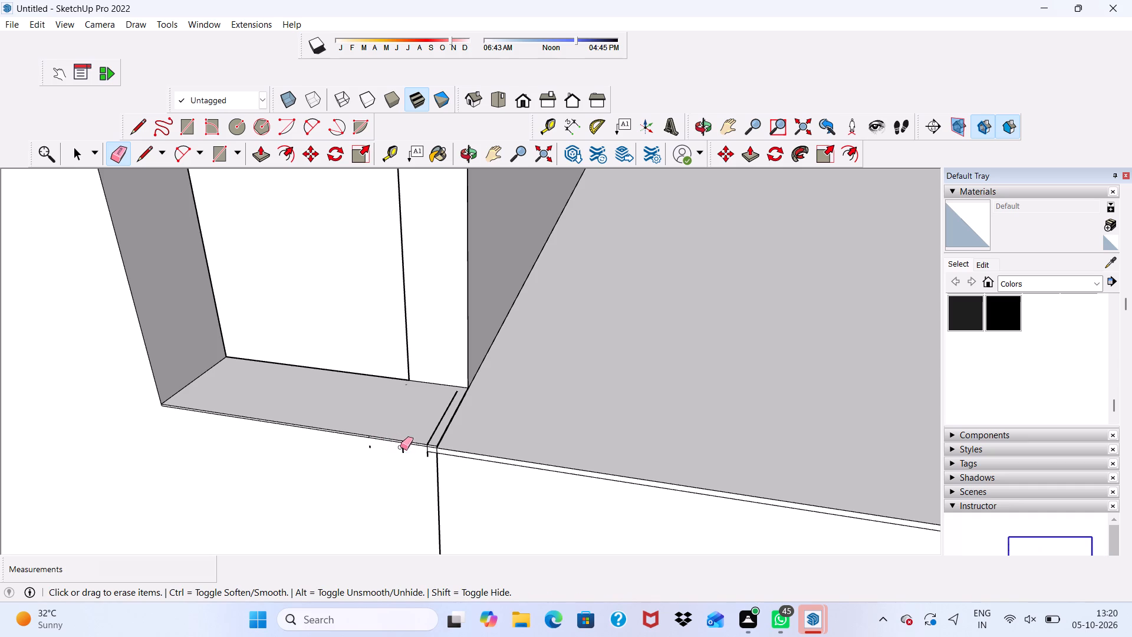
left_click(403, 446)
scroll(440, 428, "up", 3)
left_click_drag(432, 416, 446, 412)
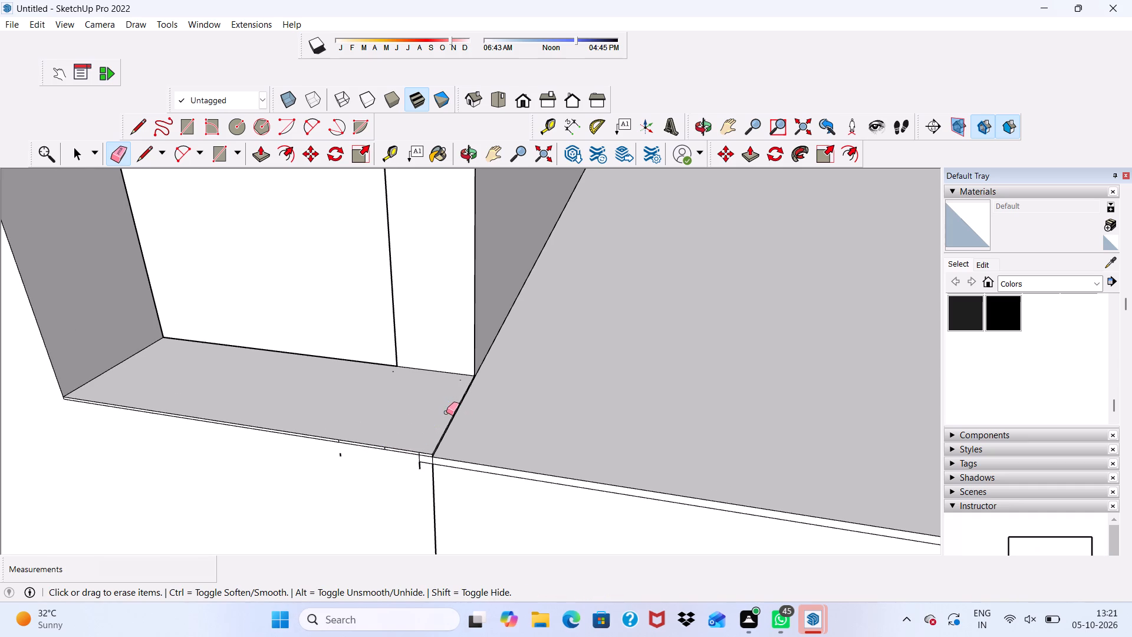
Erase the leftover vertical stub, rectangle outline and short edge lines on the wall below the notch floor's outer corner.
scroll(377, 485, "up", 2)
scroll(383, 481, "down", 1)
scroll(383, 481, "up", 1)
middle_click_drag(383, 481, 485, 423)
scroll(513, 417, "up", 8)
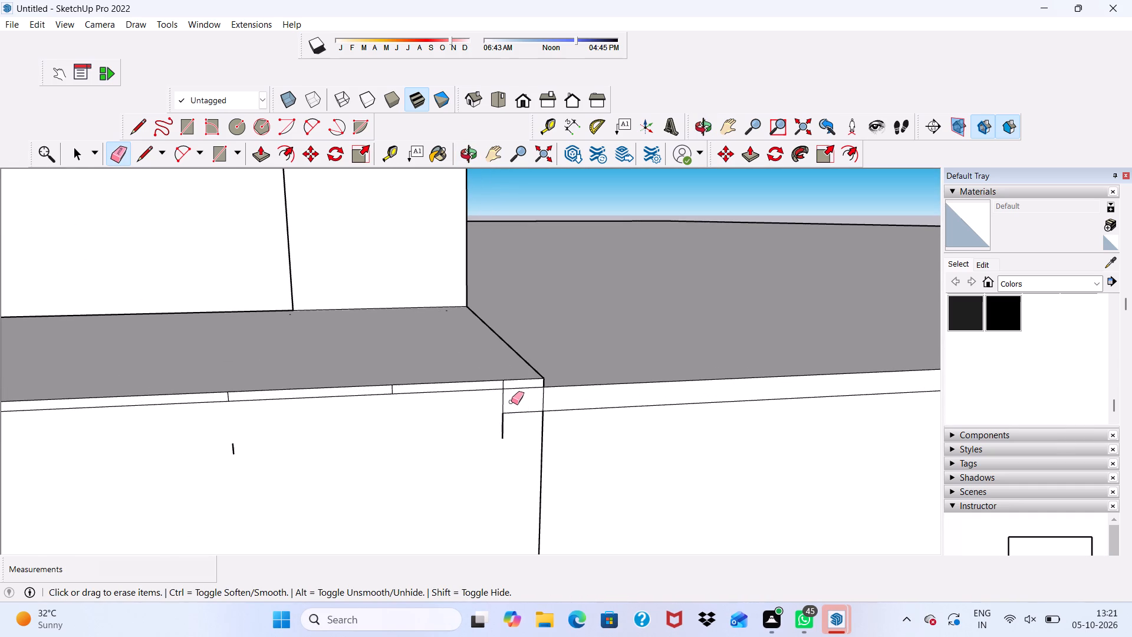
left_click_drag(511, 402, 499, 435)
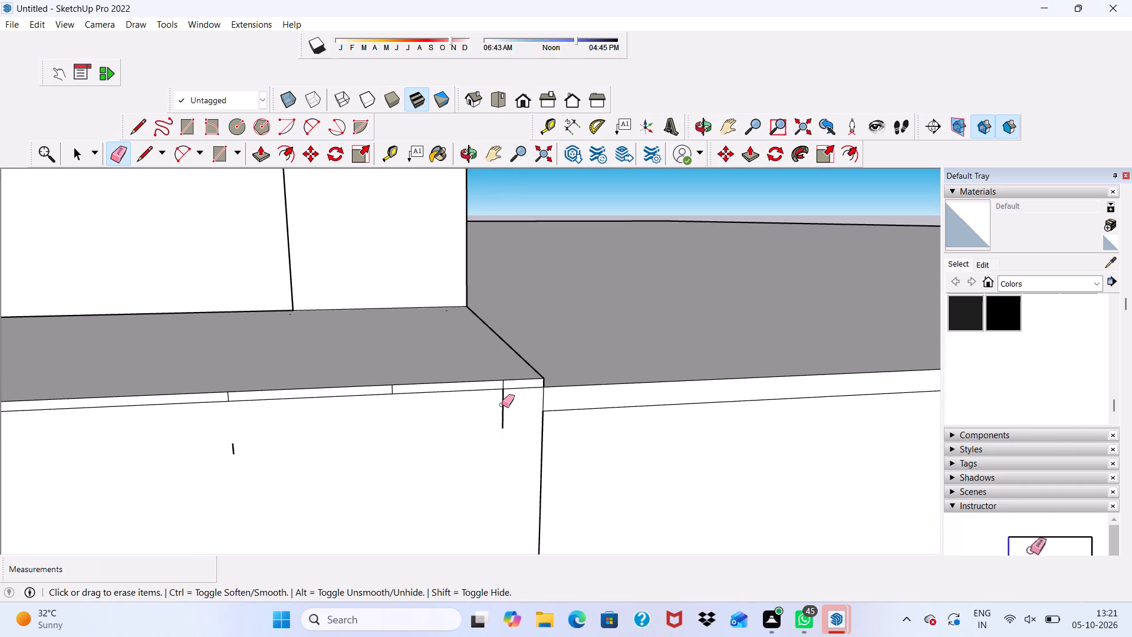
left_click_drag(502, 405, 502, 412)
left_click_drag(495, 388, 496, 421)
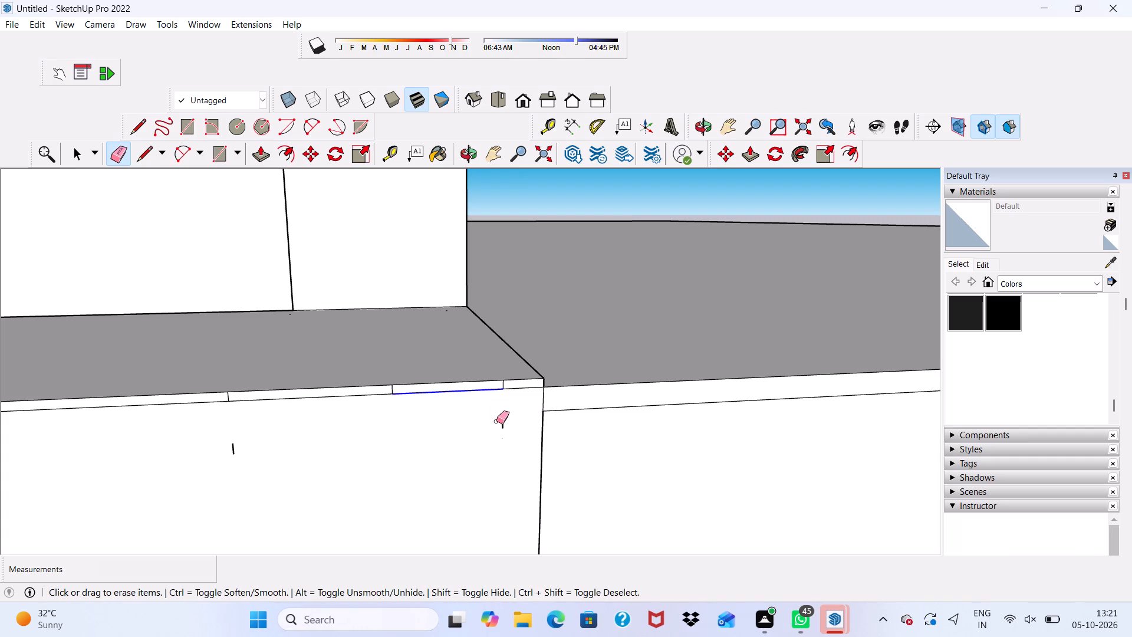
left_click_drag(496, 421, 508, 419)
left_click_drag(505, 385, 507, 390)
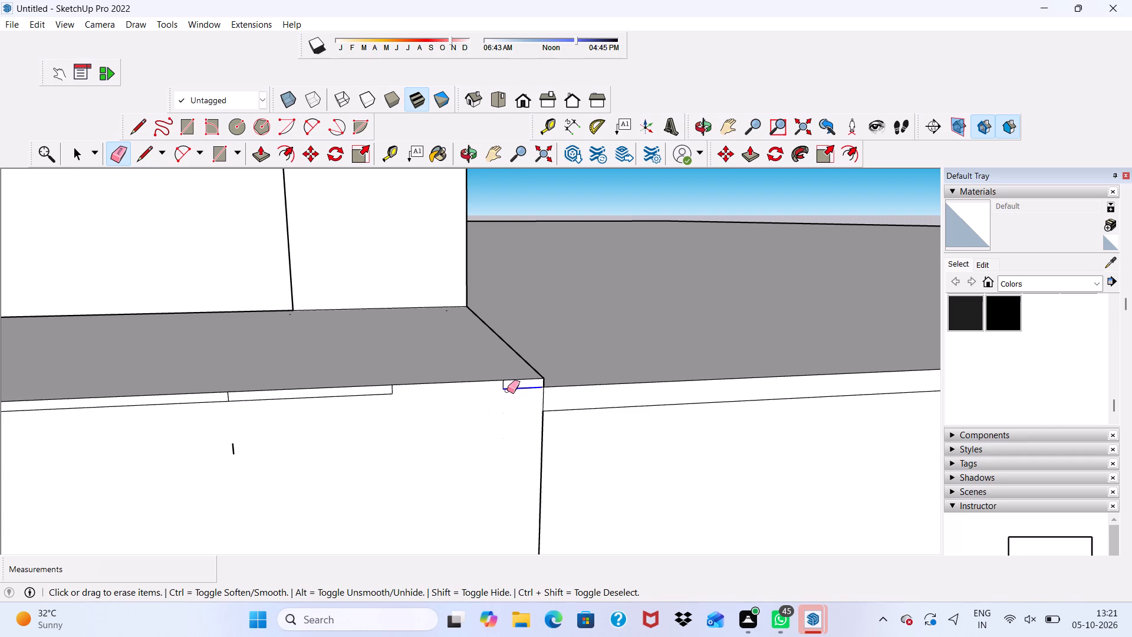
left_click_drag(507, 390, 535, 387)
scroll(513, 394, "up", 3)
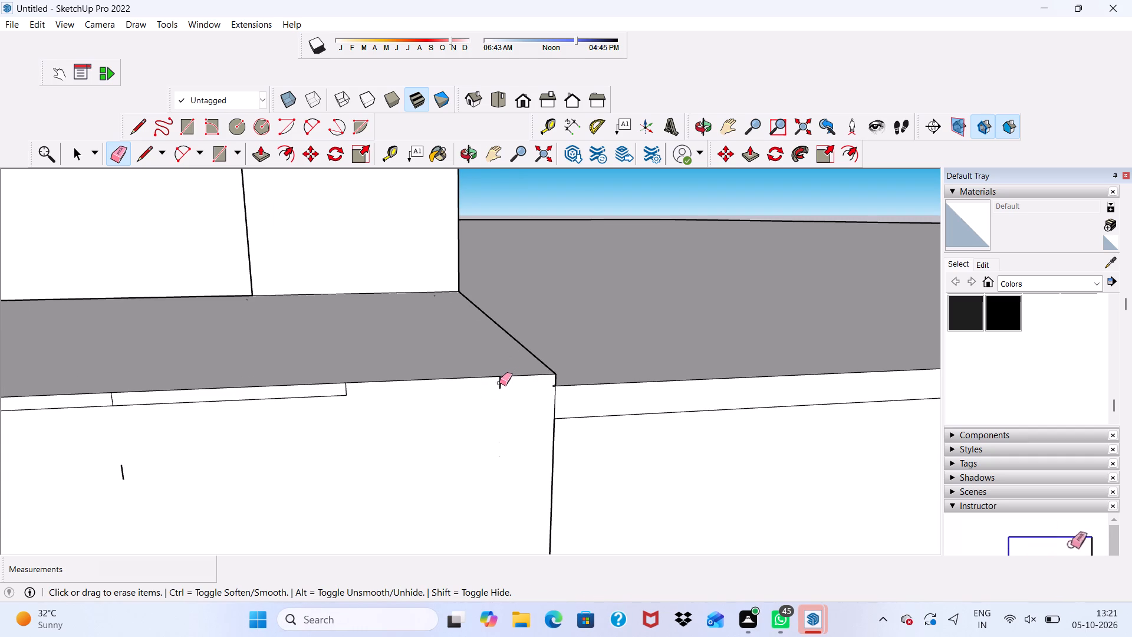
left_click_drag(499, 383, 483, 393)
Erase the remaining thin strip outline and short vertical marks along the wall just below the notch floor's outer edge.
scroll(301, 441, "up", 3)
left_click_drag(307, 380, 314, 396)
scroll(320, 395, "down", 10)
middle_click_drag(288, 457, 378, 416)
scroll(341, 375, "up", 3)
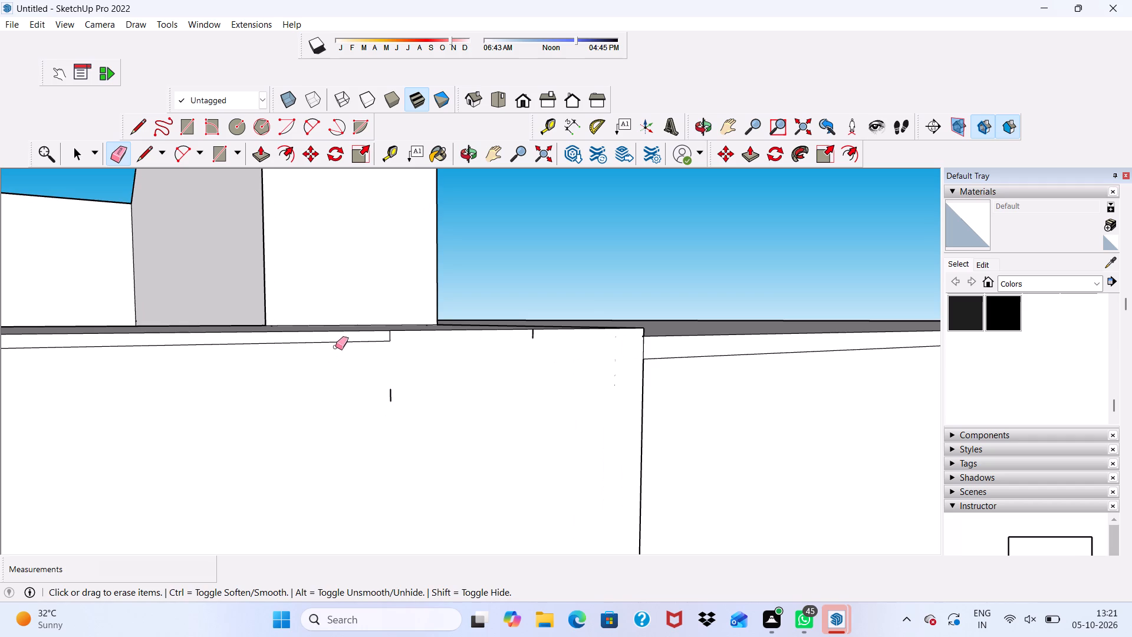
left_click_drag(342, 342, 341, 347)
left_click_drag(385, 337, 387, 336)
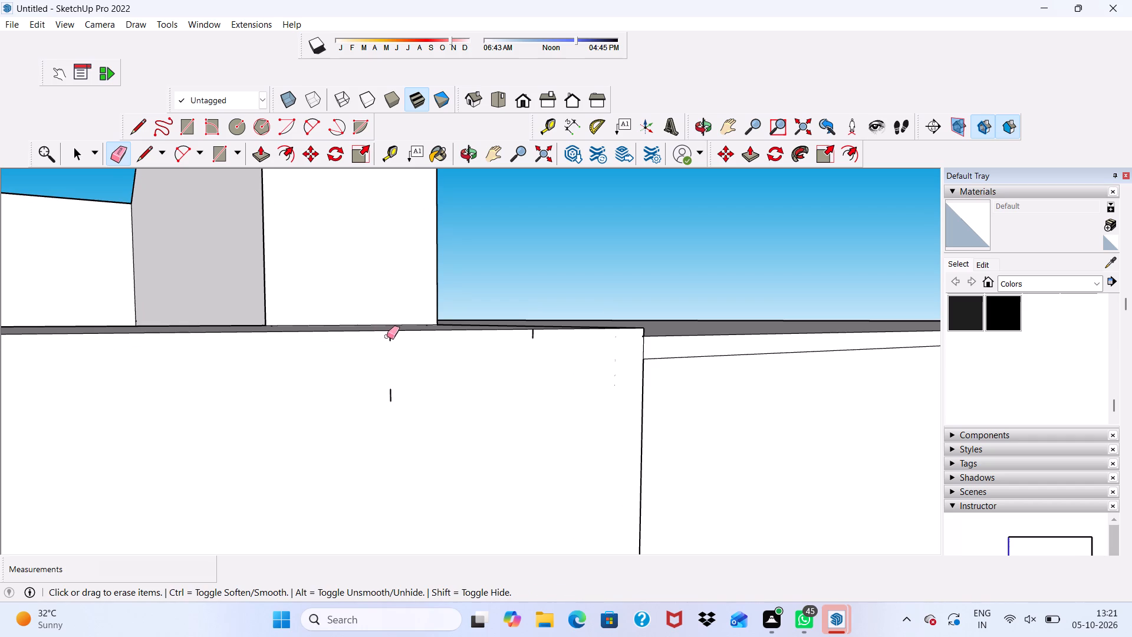
left_click_drag(387, 336, 394, 336)
left_click_drag(387, 397, 393, 393)
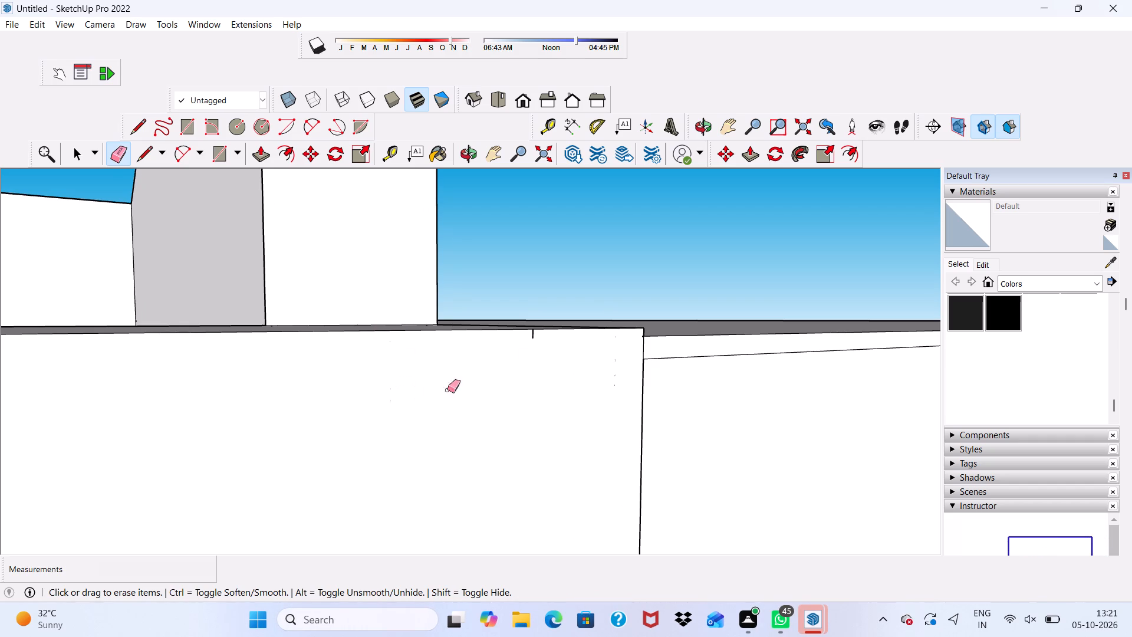
left_click(533, 334)
Erase the long horizontal line on the adjoining outer wall just below the terrace floor's edge.
scroll(489, 398, "down", 2)
scroll(488, 413, "up", 1)
scroll(489, 418, "down", 4)
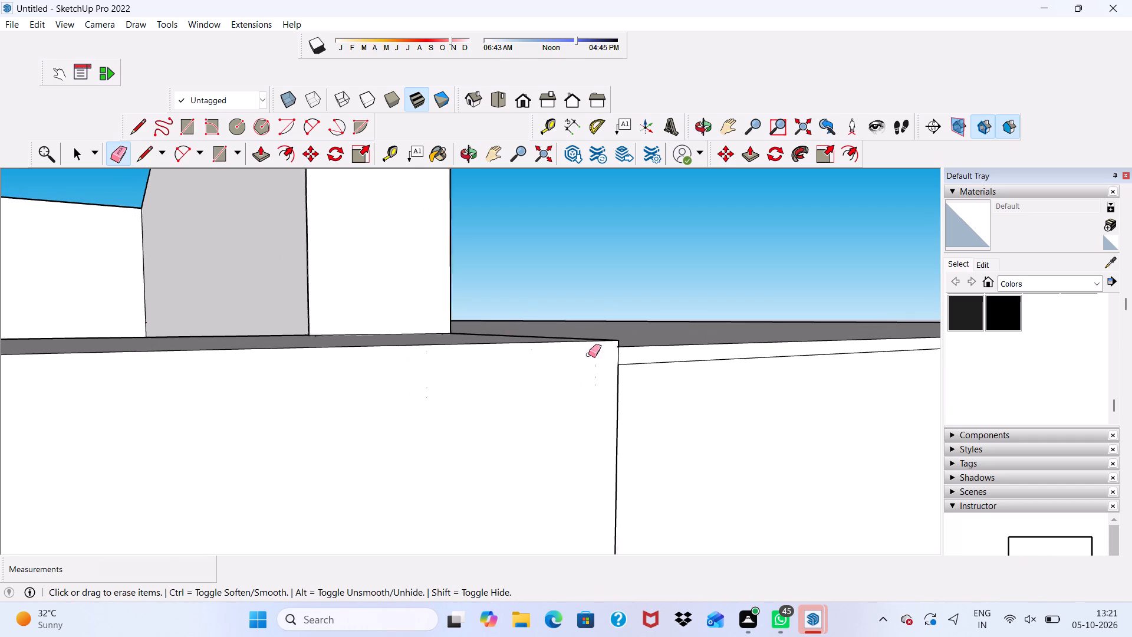
scroll(588, 354, "down", 2)
middle_click_drag(618, 417, 351, 392)
scroll(418, 350, "up", 4)
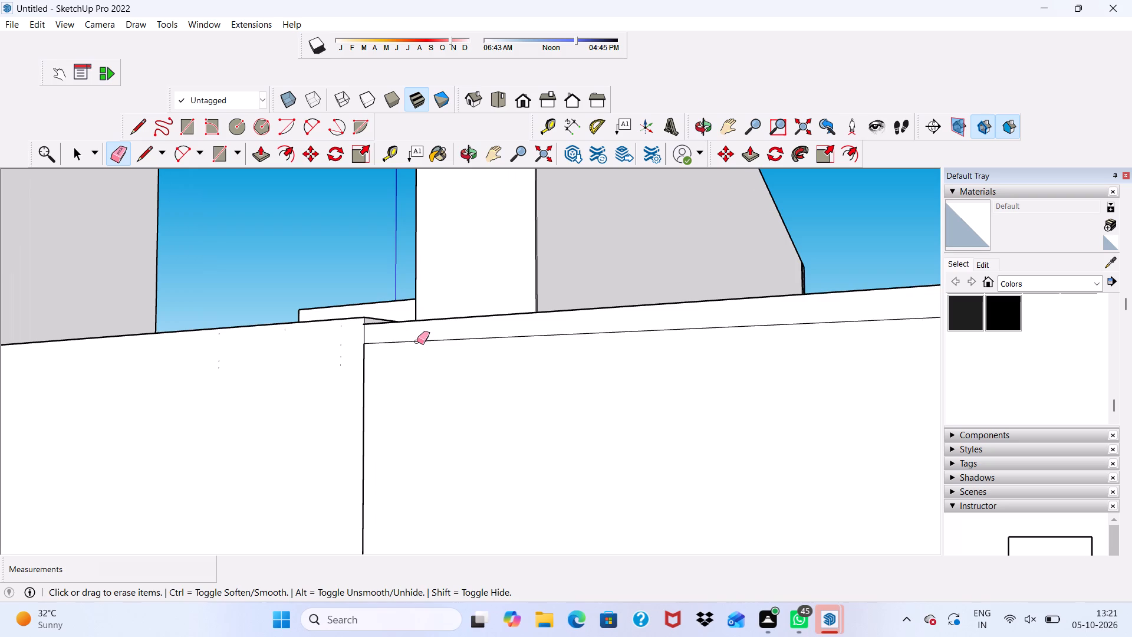
left_click_drag(417, 341, 403, 350)
scroll(265, 411, "down", 15)
Push/Pull the large outer side wall face beside the notch by 1' 4 3/16".
key("space")
scroll(60, 375, "down", 4)
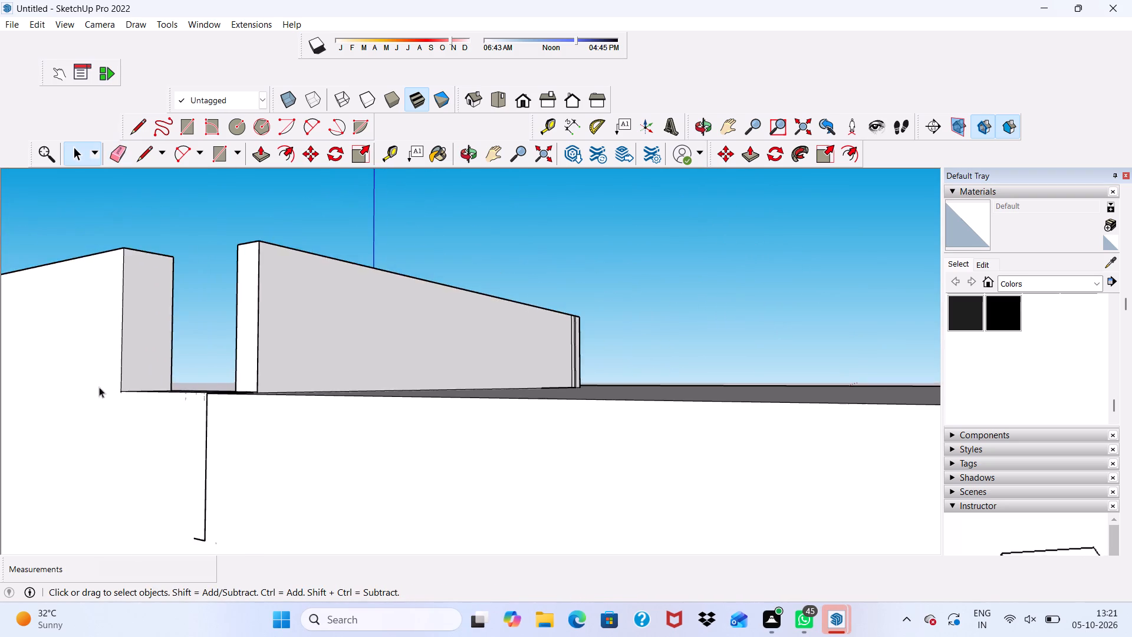
middle_click_drag(104, 385, 698, 441)
scroll(766, 386, "up", 3)
scroll(801, 317, "down", 3)
scroll(783, 321, "up", 1)
scroll(751, 336, "down", 3)
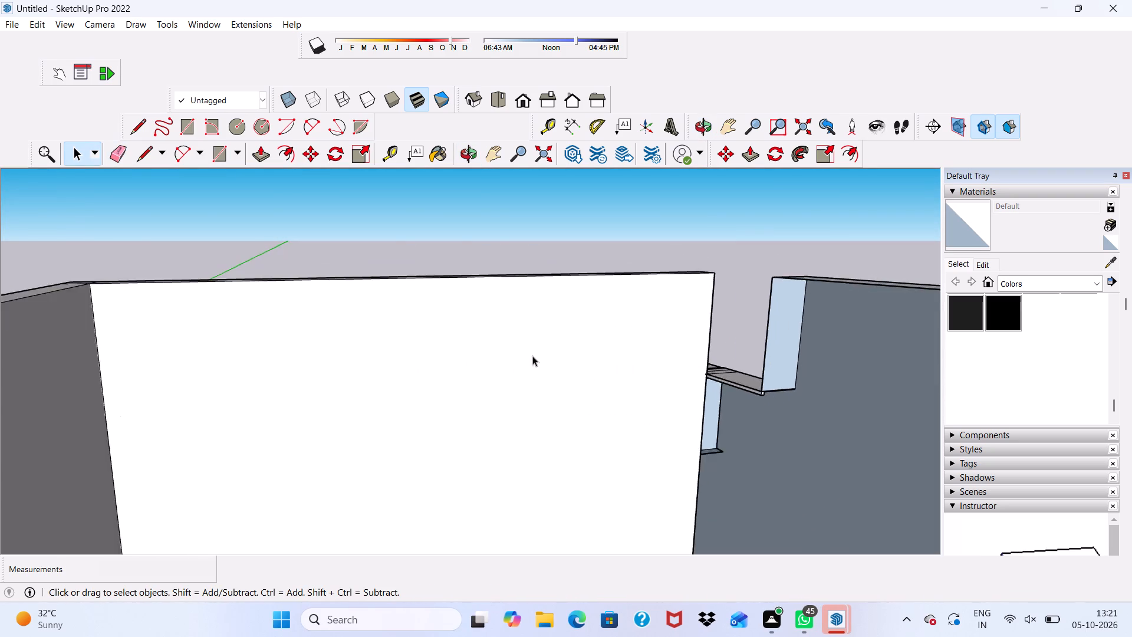
scroll(532, 356, "down", 9)
middle_click_drag(626, 457, 660, 412)
scroll(660, 412, "up", 4)
left_click(660, 412)
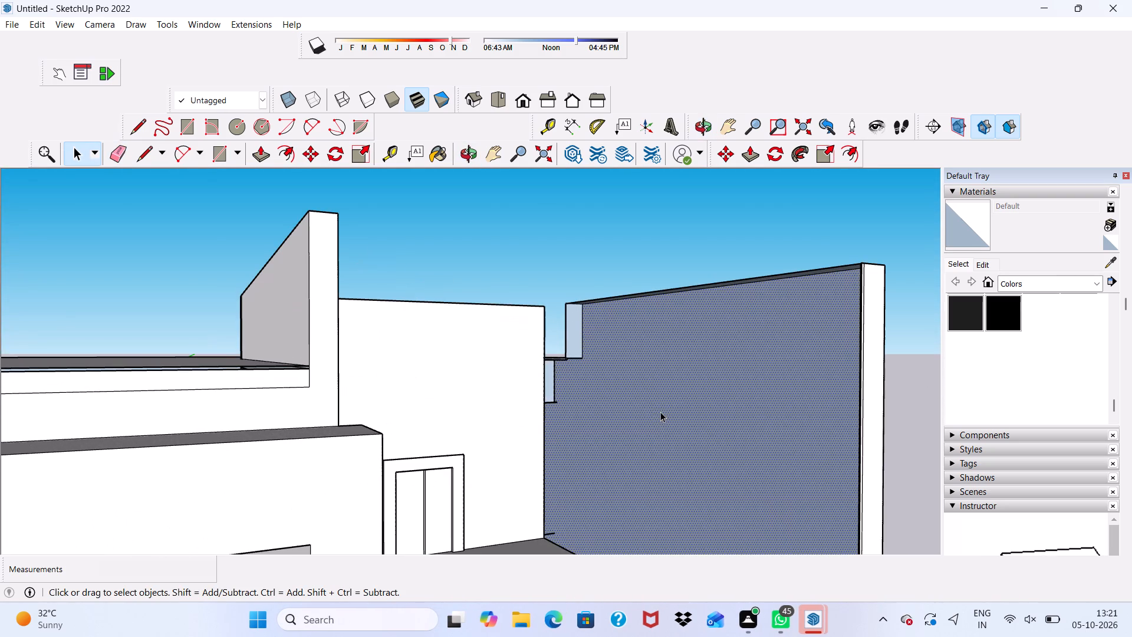
left_click(257, 146)
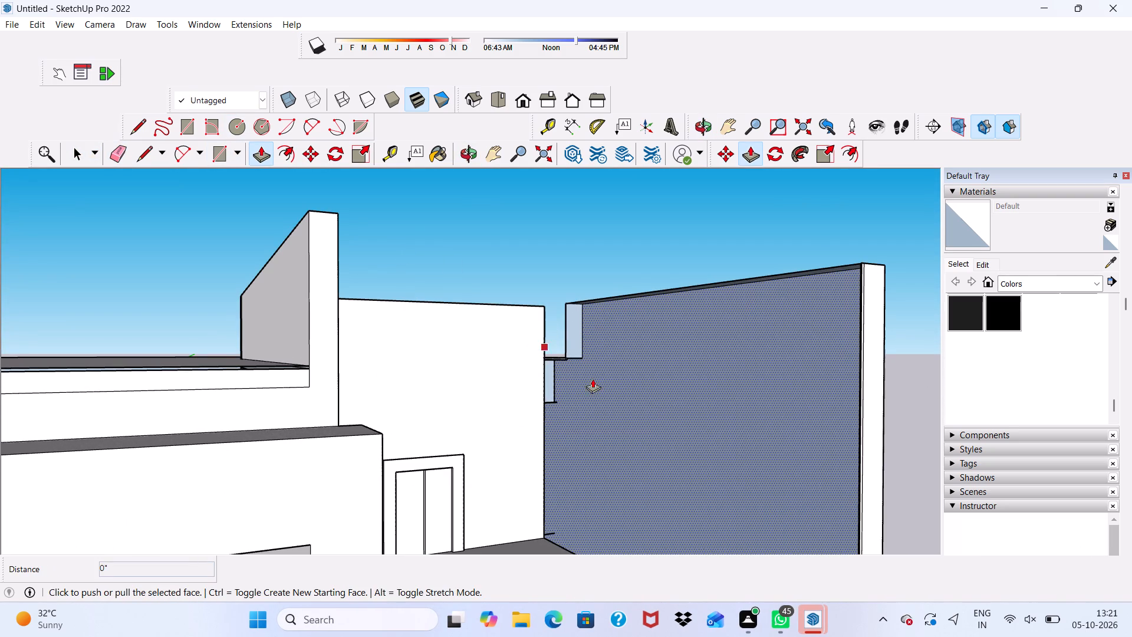
left_click(713, 416)
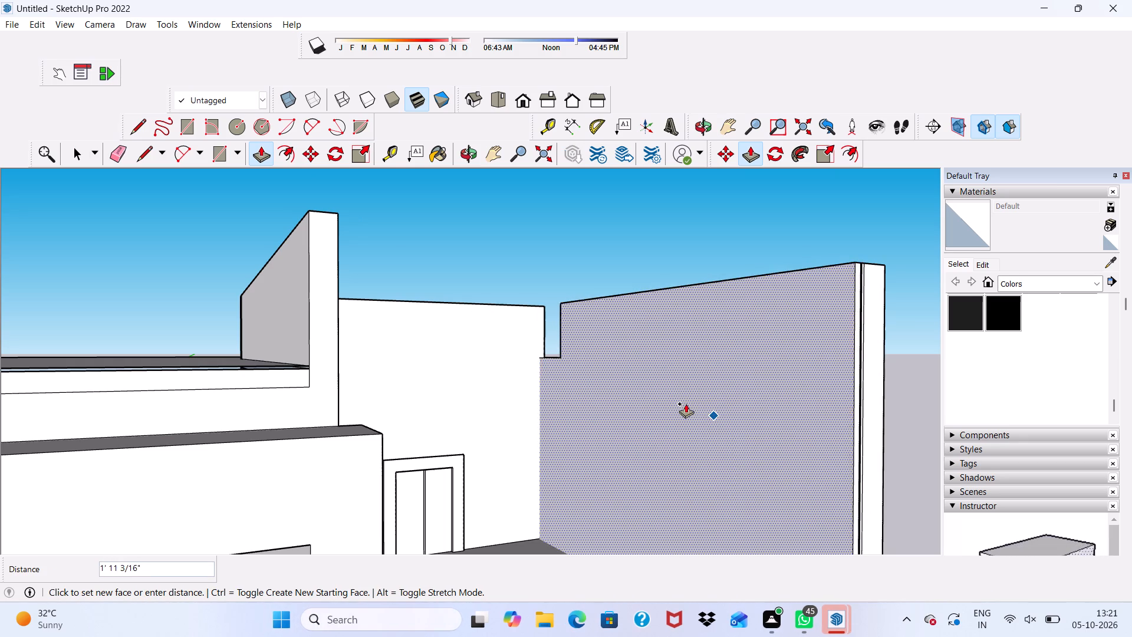
left_click(694, 405)
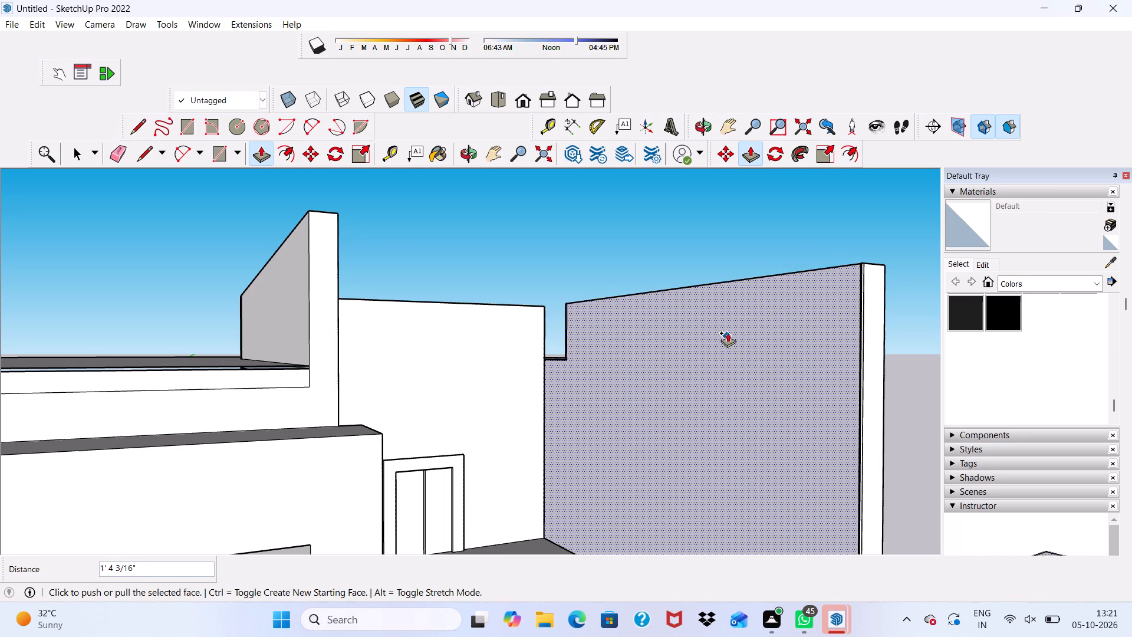
Push/Pull the narrow vertical strip face at the notch's wall edge by 2 1/16".
middle_click_drag(732, 324, 751, 485)
scroll(633, 327, "up", 3)
scroll(545, 349, "up", 10)
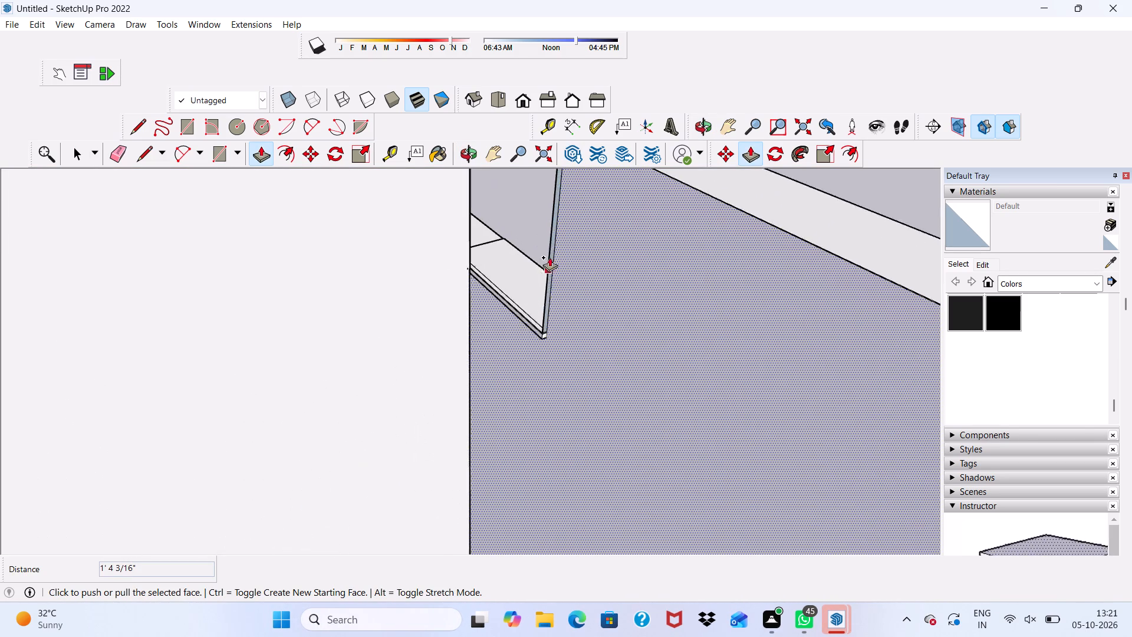
scroll(549, 257, "up", 9)
left_click(545, 296)
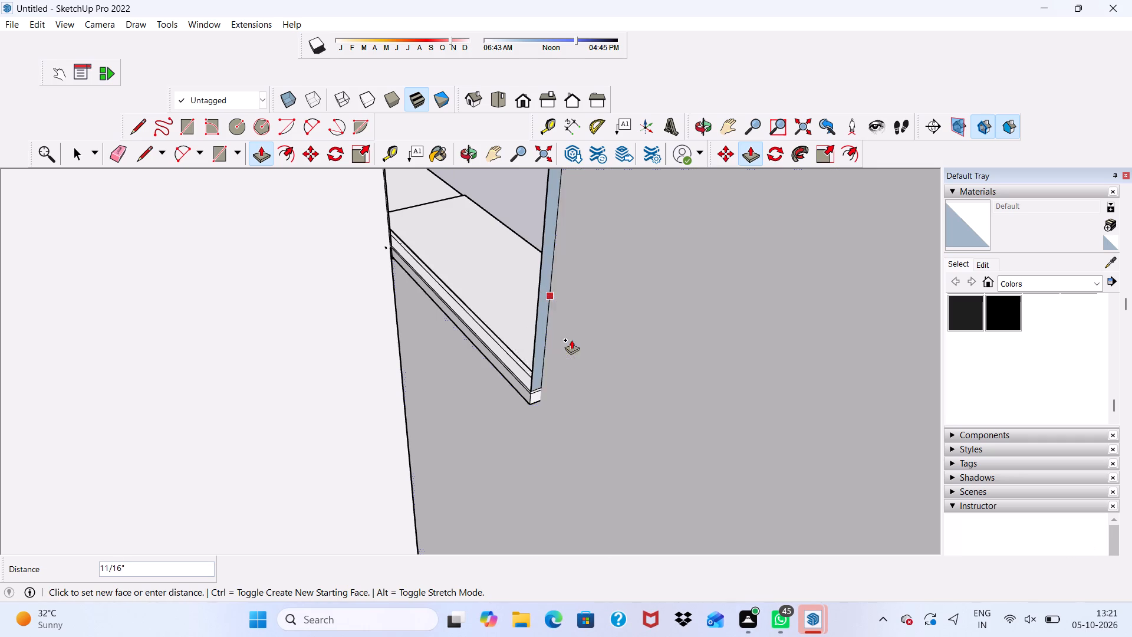
left_click(550, 356)
scroll(485, 342, "down", 2)
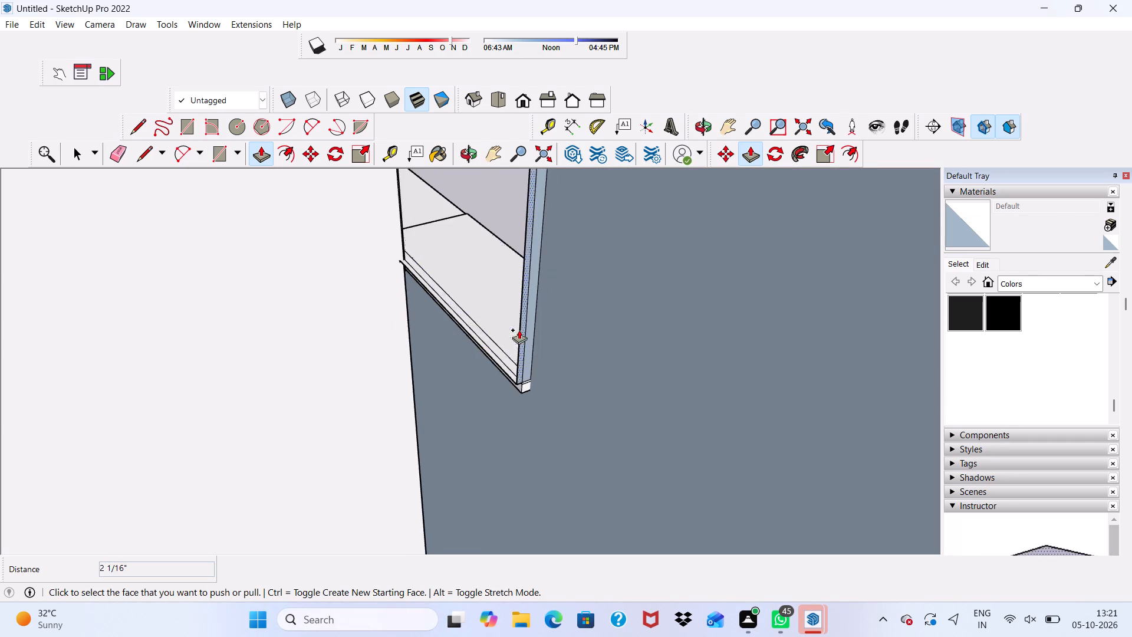
scroll(519, 330, "down", 8)
middle_click_drag(515, 334, 212, 262)
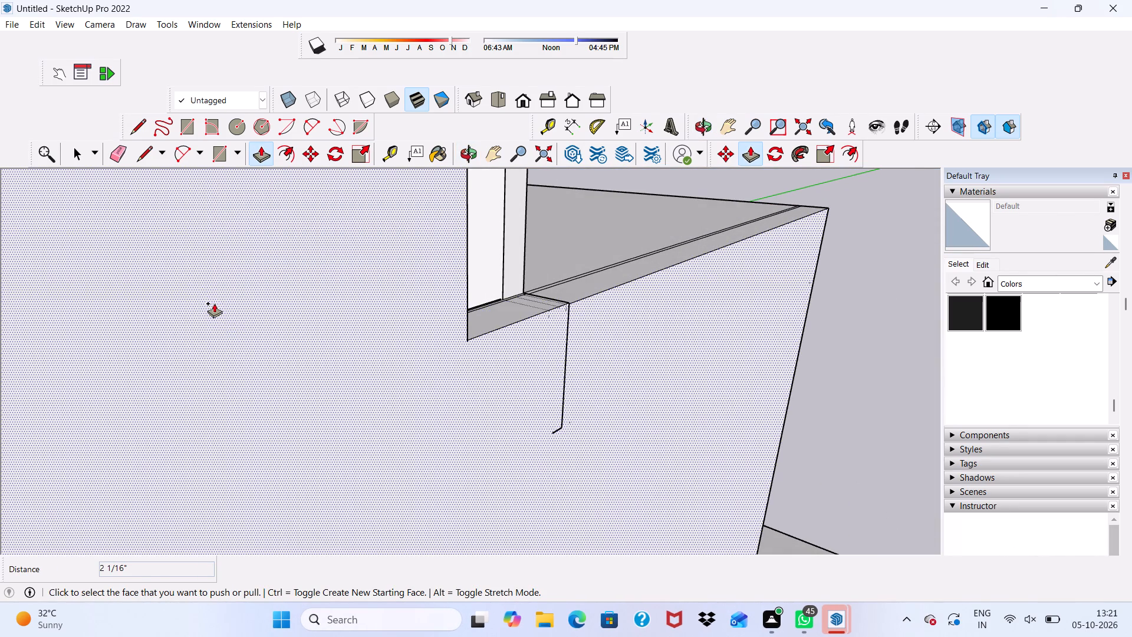
Undo the last Push/Pull of the narrow vertical strip face at the notch's wall edge.
key("ctrl+z")
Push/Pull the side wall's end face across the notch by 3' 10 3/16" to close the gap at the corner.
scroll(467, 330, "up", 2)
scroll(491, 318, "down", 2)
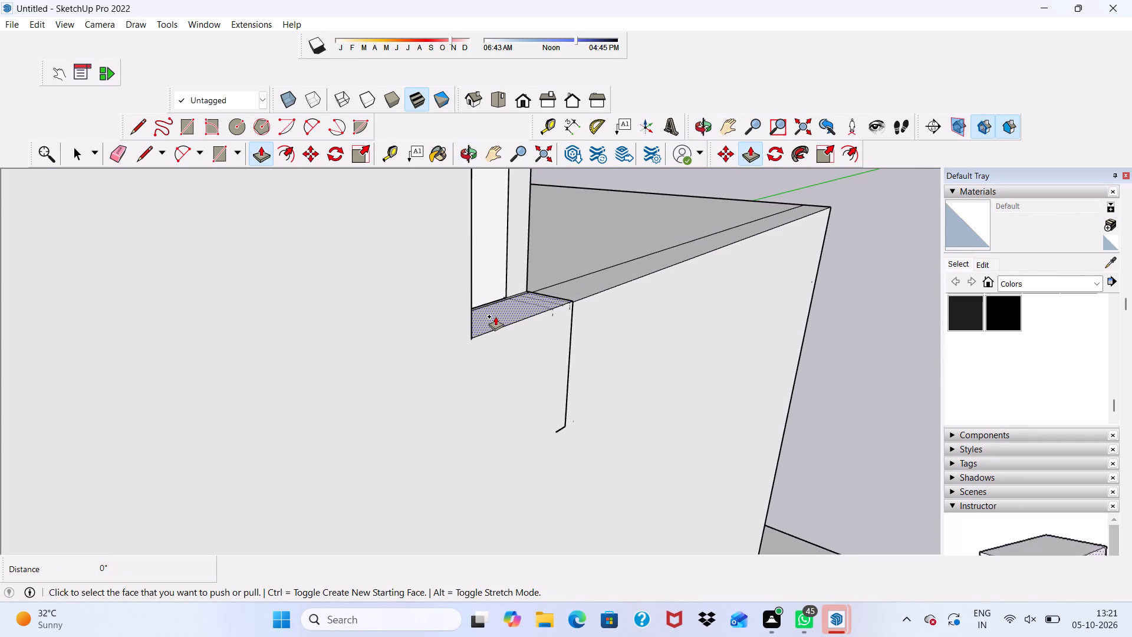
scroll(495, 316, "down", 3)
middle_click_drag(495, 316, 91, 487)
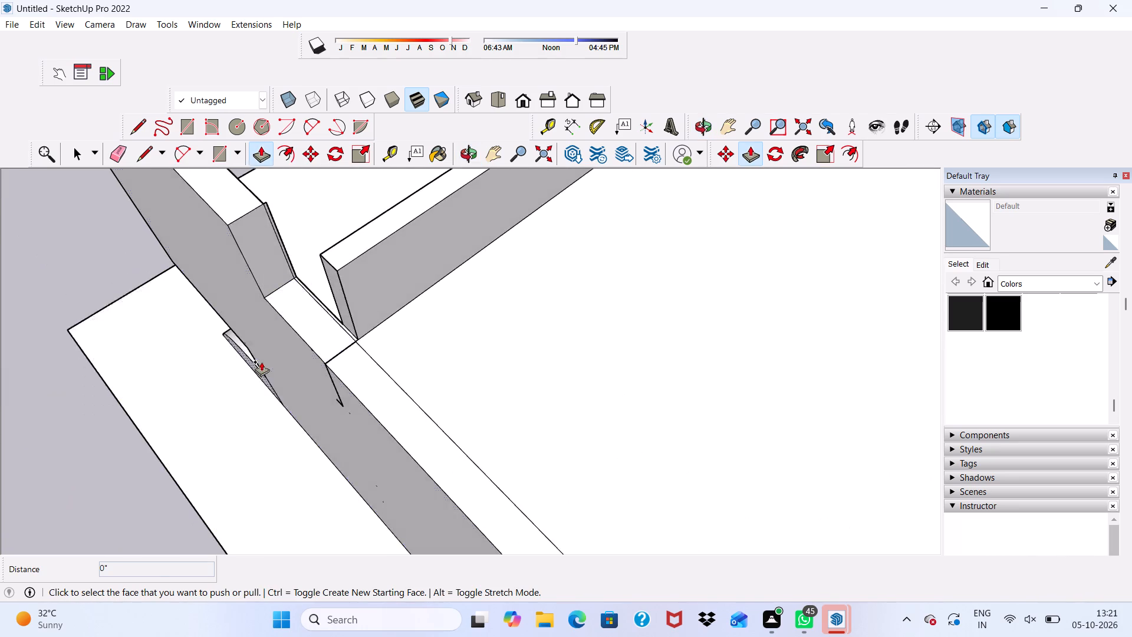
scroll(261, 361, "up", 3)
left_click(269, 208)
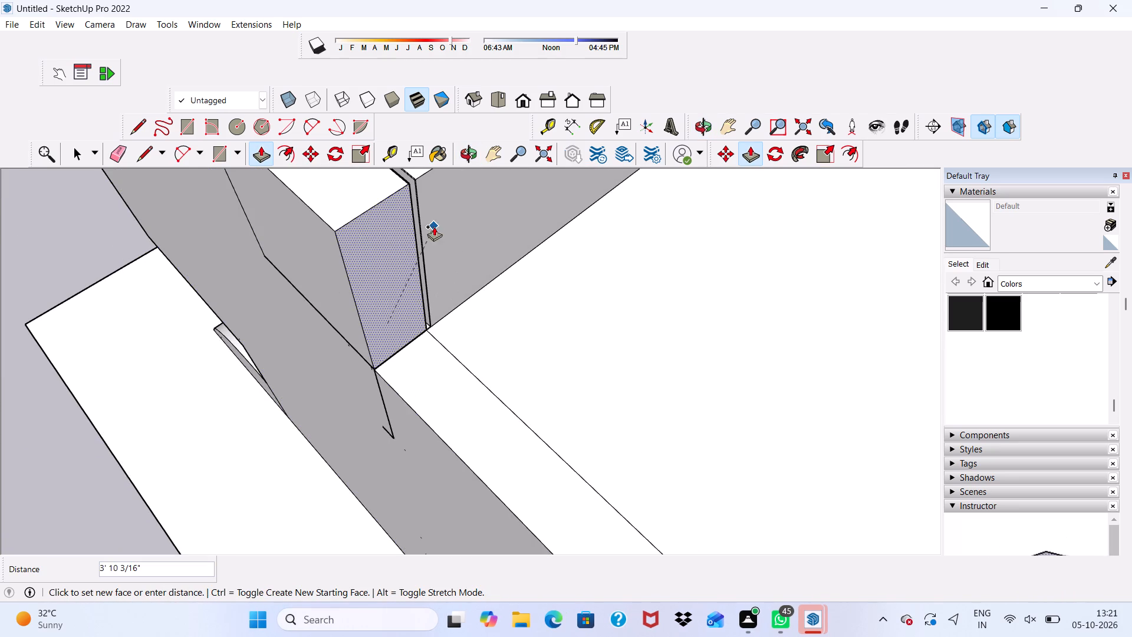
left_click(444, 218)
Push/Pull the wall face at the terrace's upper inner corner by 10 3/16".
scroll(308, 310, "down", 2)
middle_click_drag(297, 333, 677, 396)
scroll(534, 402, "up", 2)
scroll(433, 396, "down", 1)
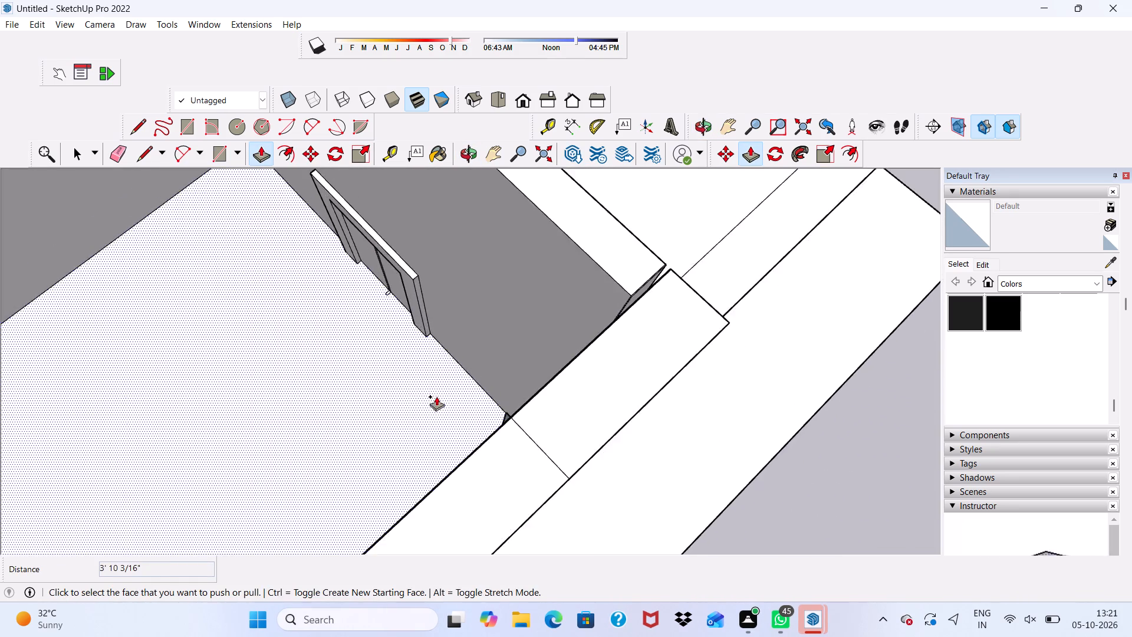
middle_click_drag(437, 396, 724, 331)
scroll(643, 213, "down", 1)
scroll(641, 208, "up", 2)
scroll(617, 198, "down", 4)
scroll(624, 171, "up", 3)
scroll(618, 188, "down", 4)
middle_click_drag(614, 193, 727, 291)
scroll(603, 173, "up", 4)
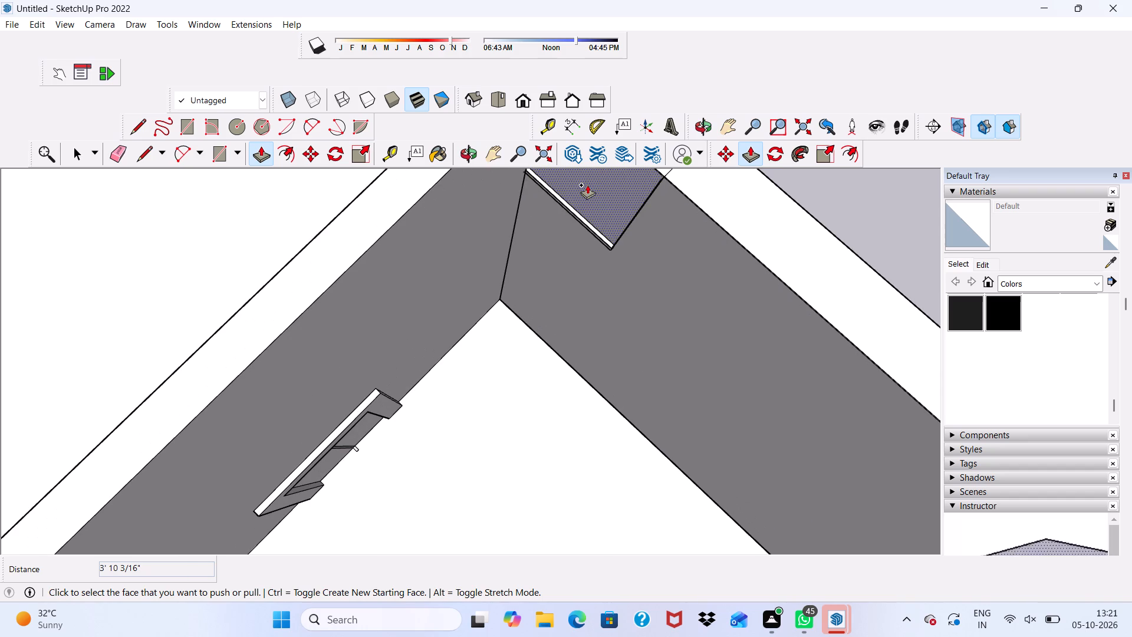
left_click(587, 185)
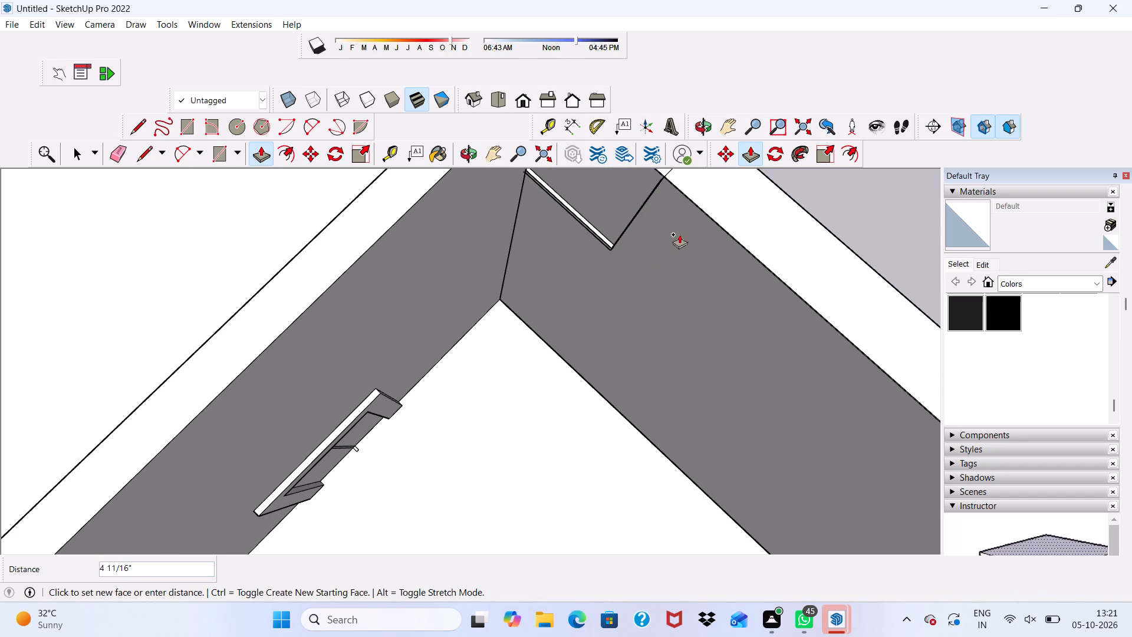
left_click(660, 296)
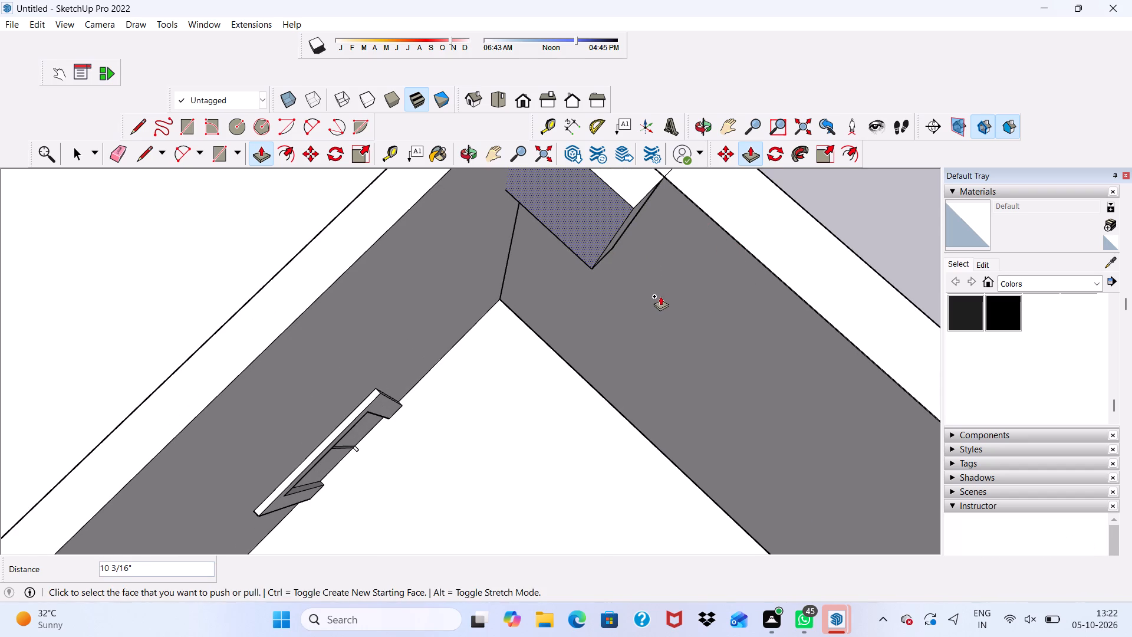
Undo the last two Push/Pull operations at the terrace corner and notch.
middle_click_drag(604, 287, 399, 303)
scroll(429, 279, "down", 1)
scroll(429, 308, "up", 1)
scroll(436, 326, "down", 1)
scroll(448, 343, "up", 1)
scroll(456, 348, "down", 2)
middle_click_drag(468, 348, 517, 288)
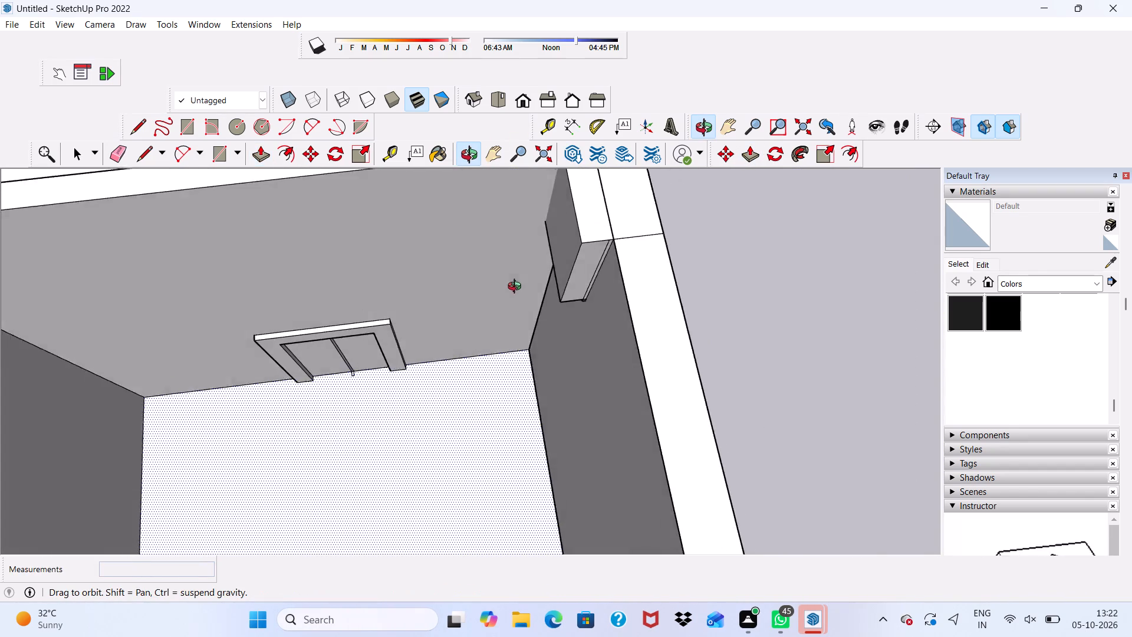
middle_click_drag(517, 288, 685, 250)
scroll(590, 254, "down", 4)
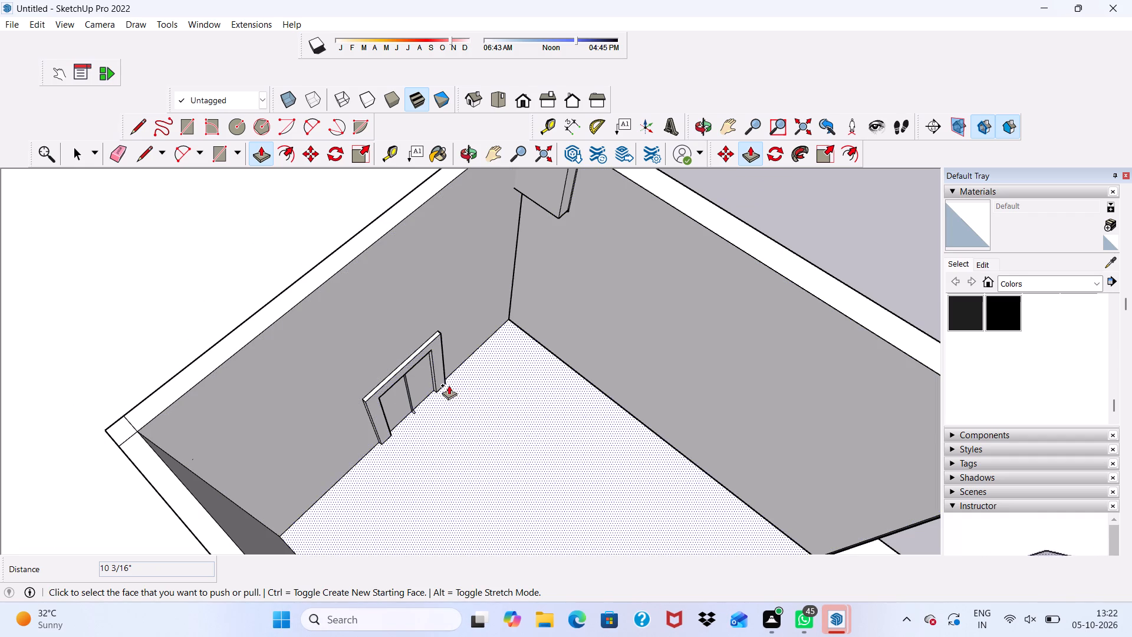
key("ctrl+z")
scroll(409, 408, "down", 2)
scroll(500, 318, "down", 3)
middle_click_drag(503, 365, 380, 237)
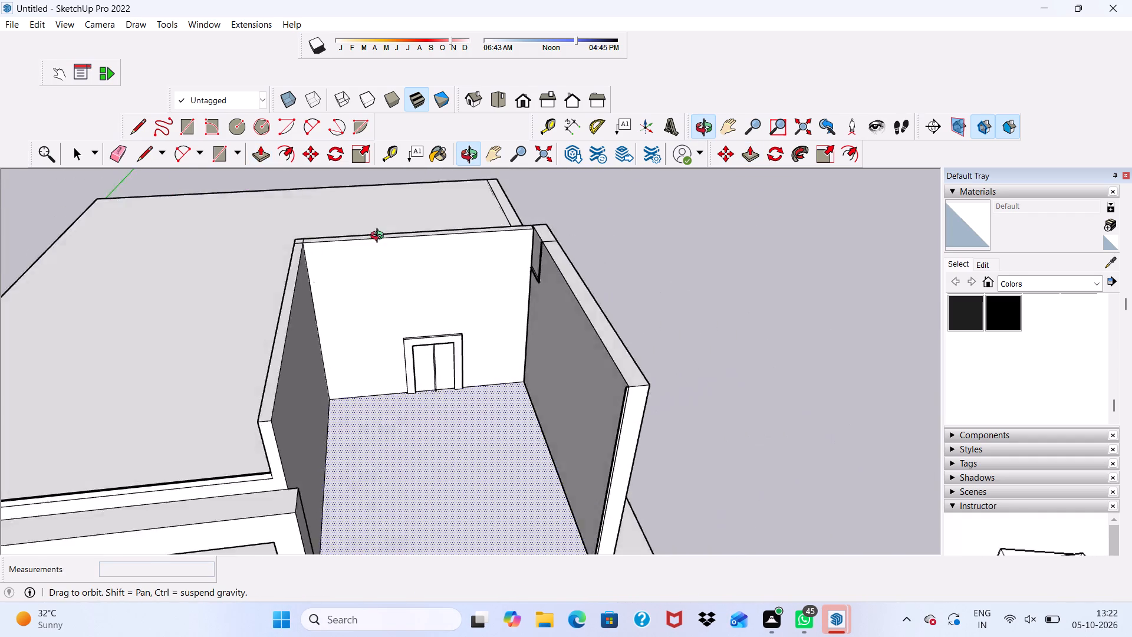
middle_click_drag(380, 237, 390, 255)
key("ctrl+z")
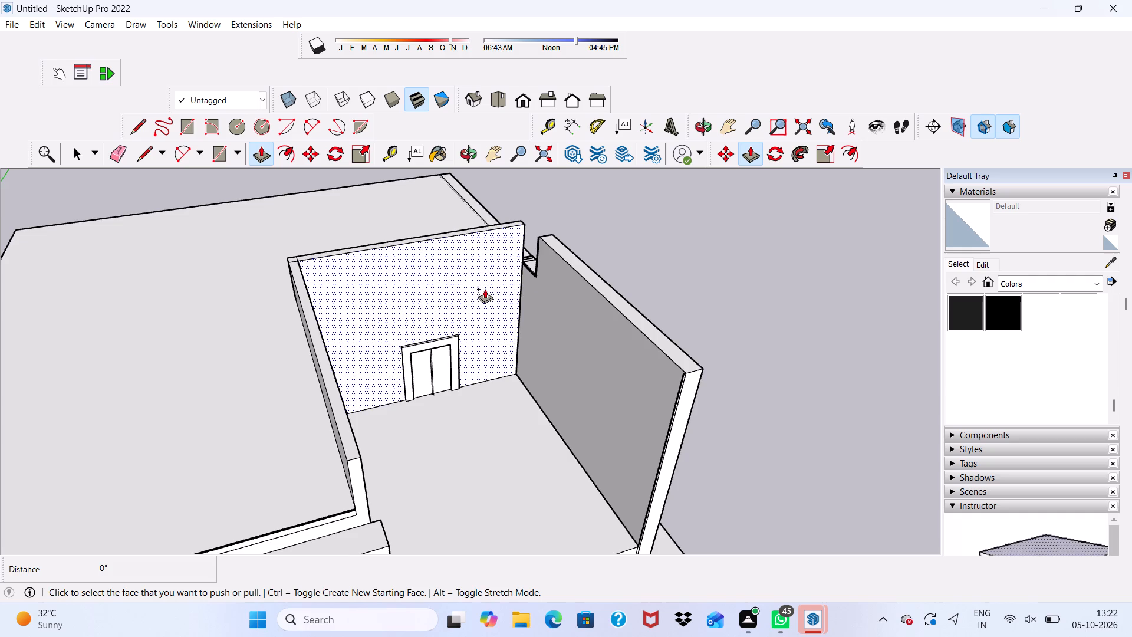
Push/Pull the top face of the terrace's long side wall down by 3' 11 11/16".
scroll(574, 244, "up", 3)
key("space")
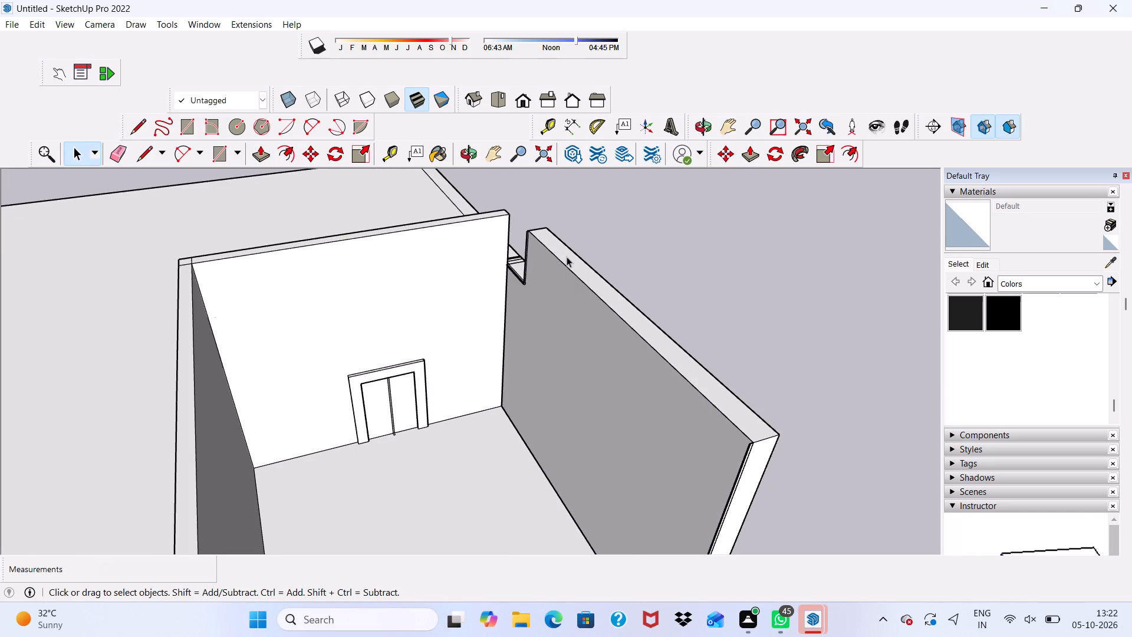
left_click(567, 257)
scroll(567, 256, "down", 3)
middle_click_drag(566, 262, 351, 282)
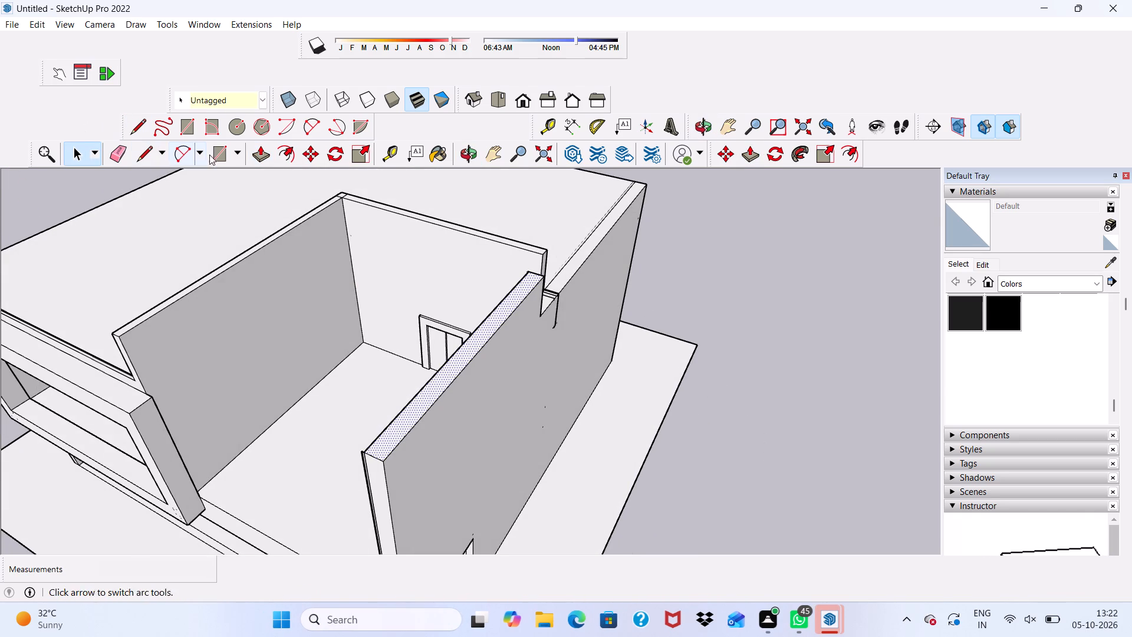
left_click(261, 150)
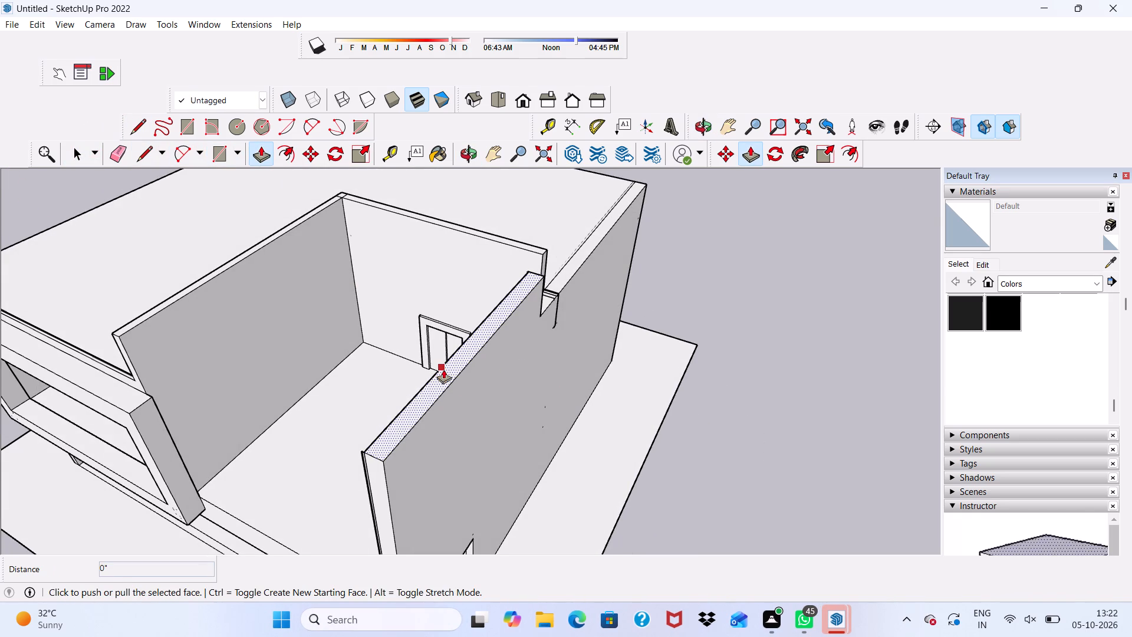
left_click_drag(443, 369, 512, 477)
scroll(396, 436, "up", 4)
scroll(424, 383, "down", 6)
scroll(458, 310, "up", 2)
scroll(458, 311, "down", 2)
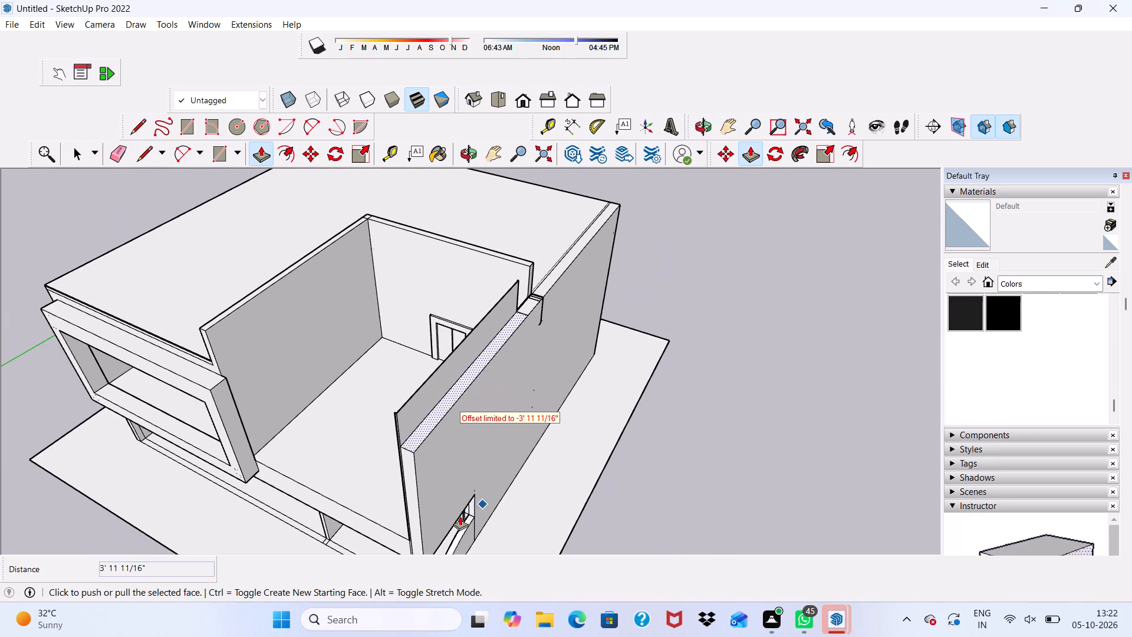
Push/Pull the lowered top face of the same side wall further down by 9' 9 5/16".
middle_click_drag(446, 518, 496, 427)
scroll(437, 295, "up", 4)
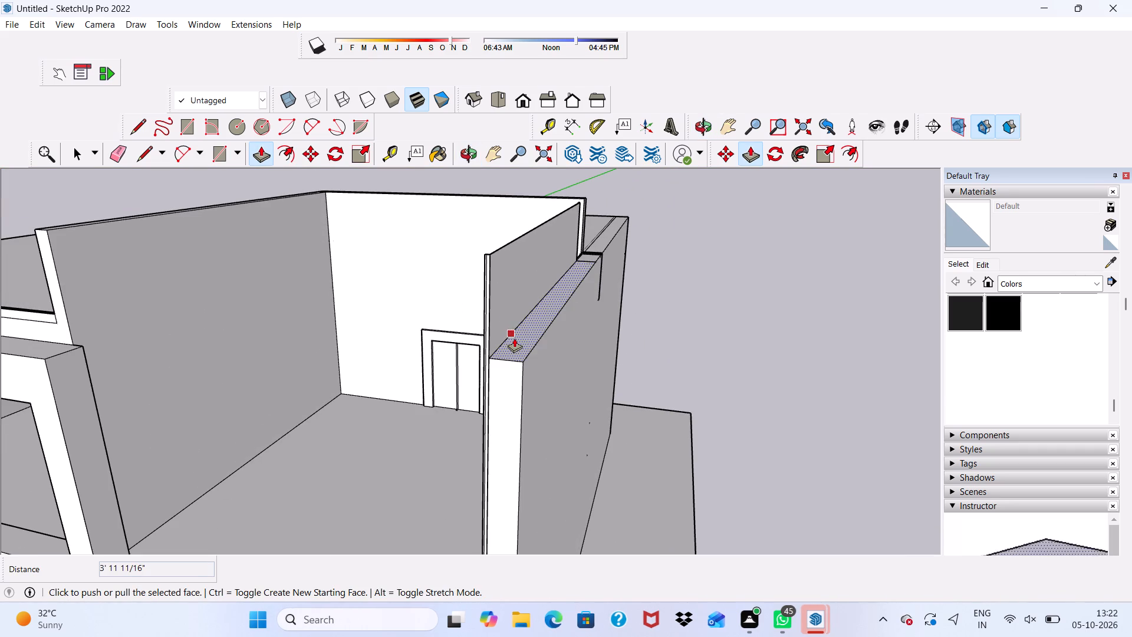
left_click_drag(514, 338, 535, 496)
scroll(518, 452, "down", 8)
scroll(482, 320, "up", 1)
scroll(482, 349, "down", 1)
scroll(498, 475, "up", 4)
left_click_drag(504, 406, 519, 531)
scroll(472, 393, "down", 4)
middle_click_drag(469, 398, 574, 448)
scroll(549, 312, "up", 7)
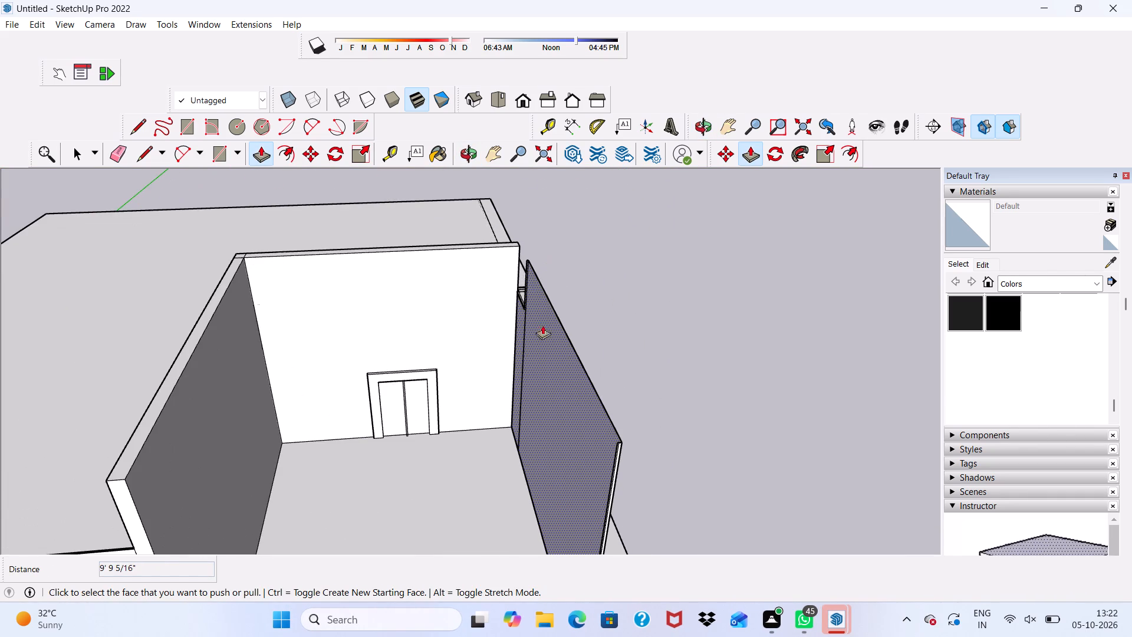
Erase the thin leftover sheet along the terrace's open side and its narrow upright strip at the front corner.
scroll(550, 315, "down", 1)
middle_click_drag(550, 316, 307, 255)
scroll(415, 347, "up", 3)
scroll(391, 309, "down", 4)
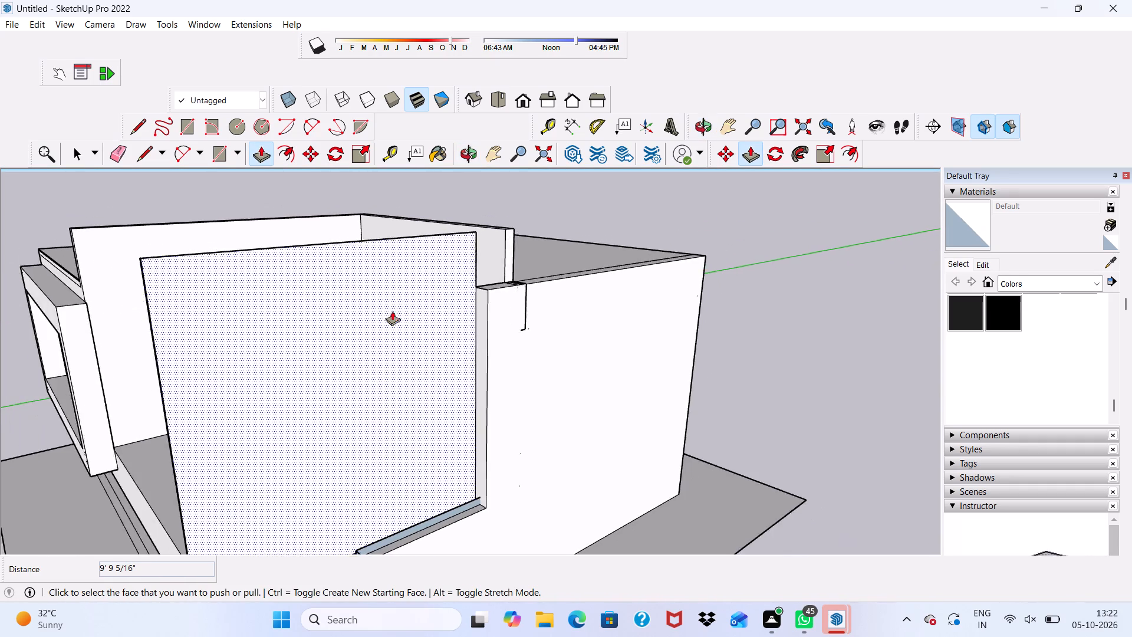
middle_click_drag(258, 261, 424, 343)
scroll(521, 390, "up", 6)
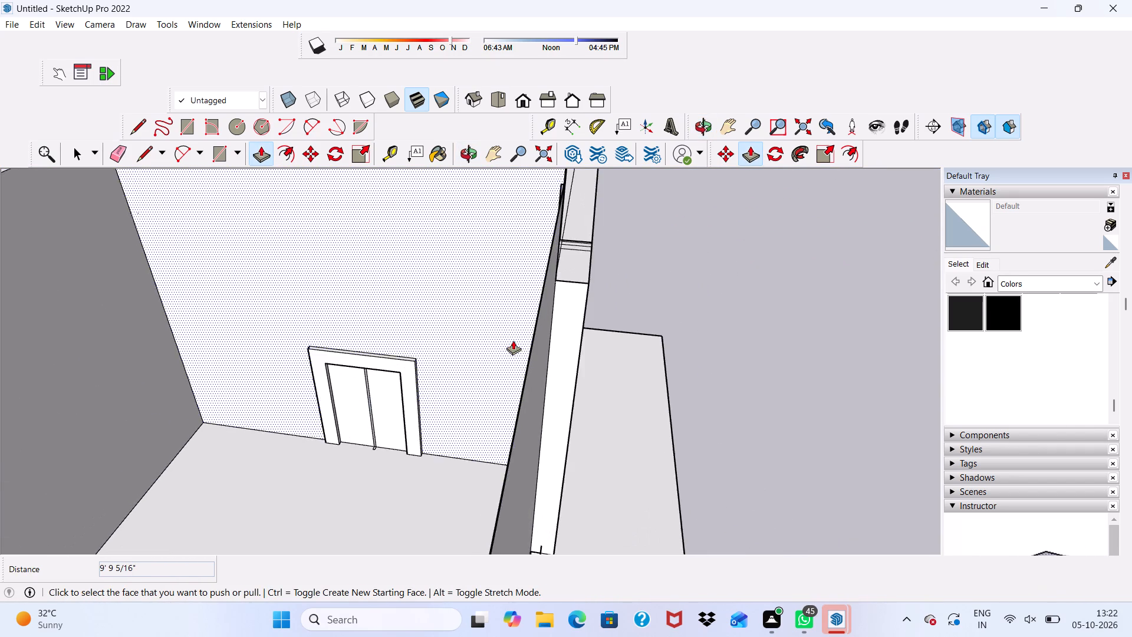
scroll(513, 340, "up", 3)
left_click(111, 152)
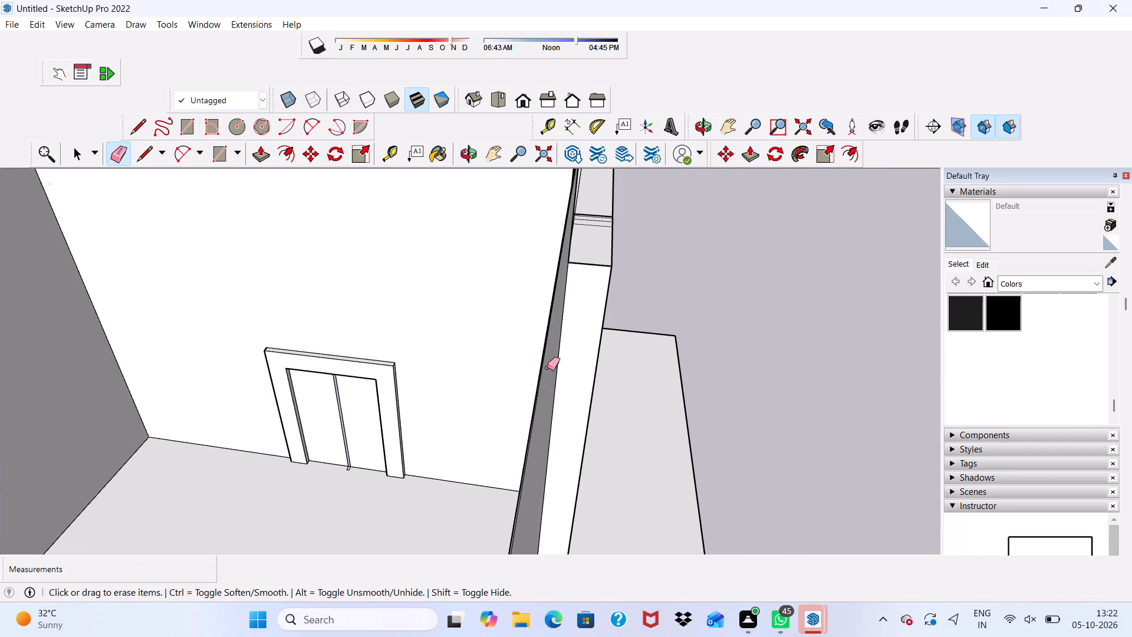
left_click(539, 373)
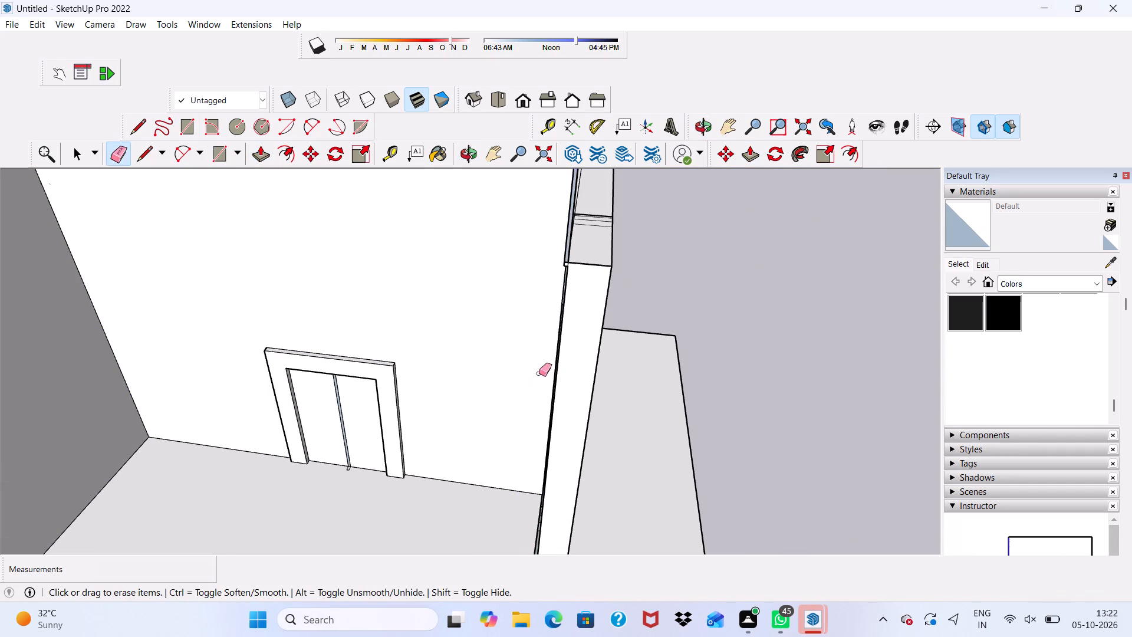
scroll(405, 411, "down", 6)
middle_click_drag(388, 373, 528, 258)
scroll(798, 422, "down", 3)
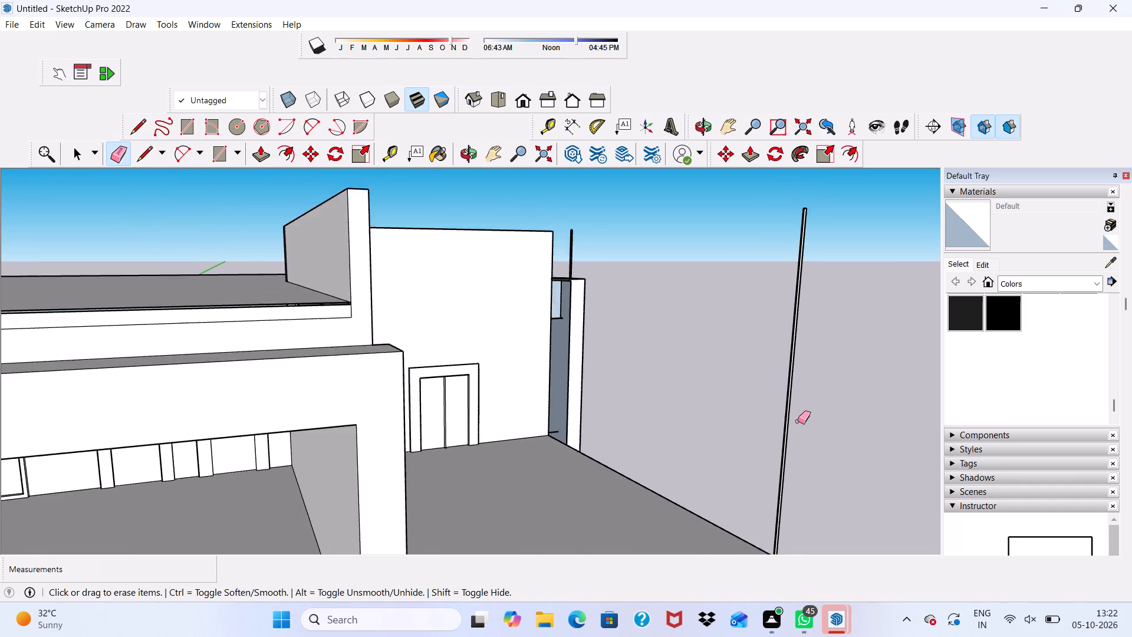
left_click(785, 424)
scroll(588, 405, "down", 4)
scroll(568, 359, "up", 1)
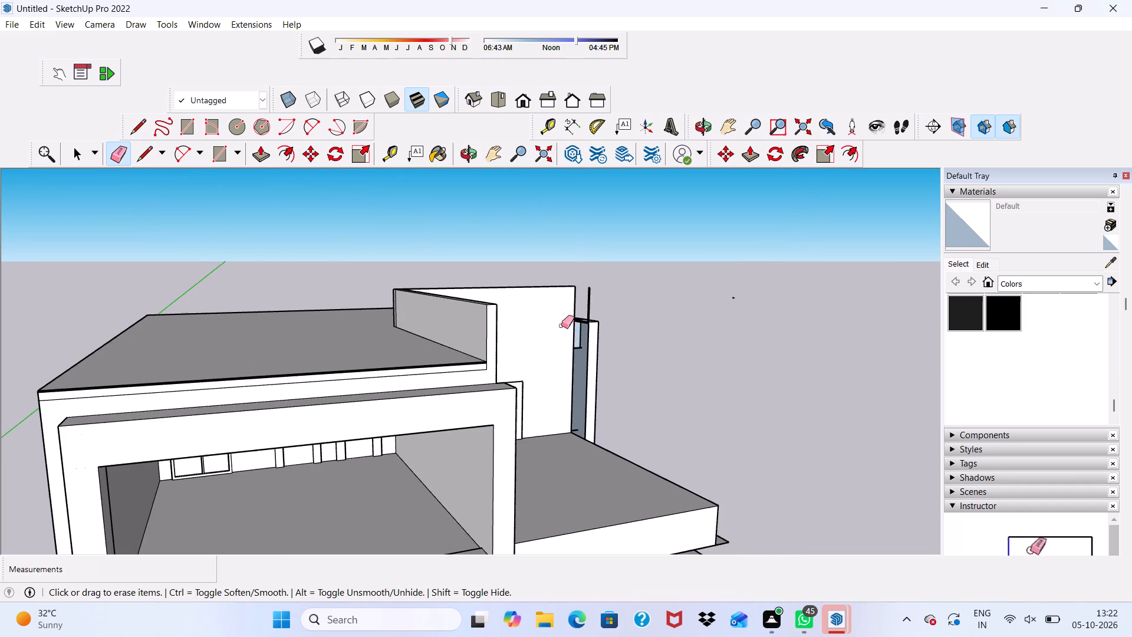
Erase the thin upright sliver standing above the wall stub beside the notch.
middle_click_drag(603, 311, 301, 344)
scroll(486, 379, "up", 4)
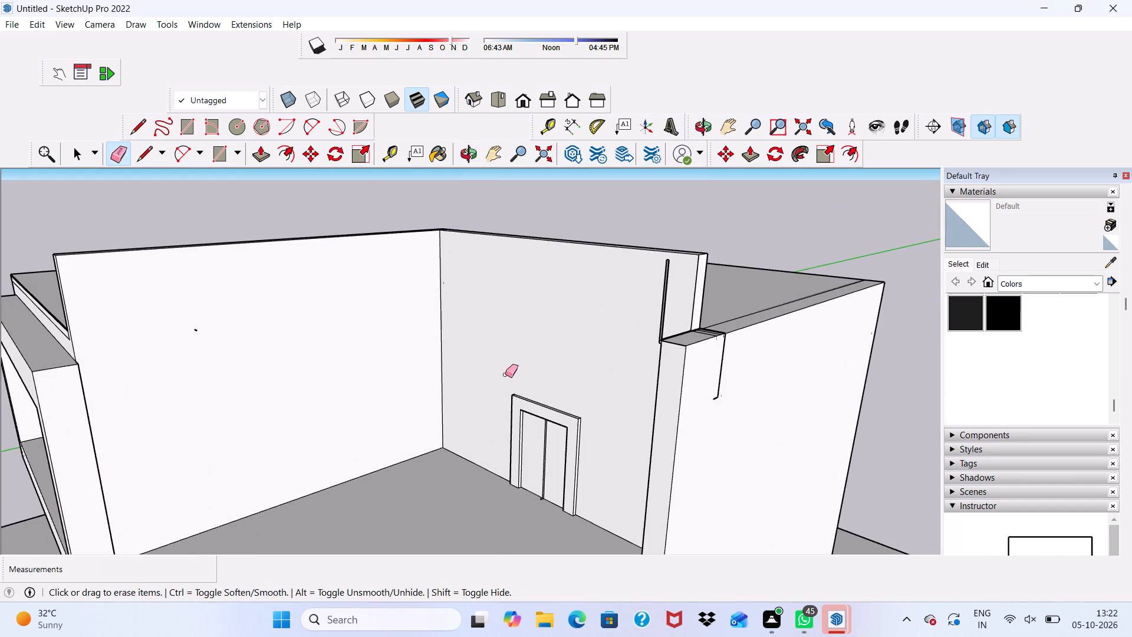
middle_click_drag(513, 392, 751, 399)
scroll(756, 324, "up", 3)
scroll(708, 283, "up", 3)
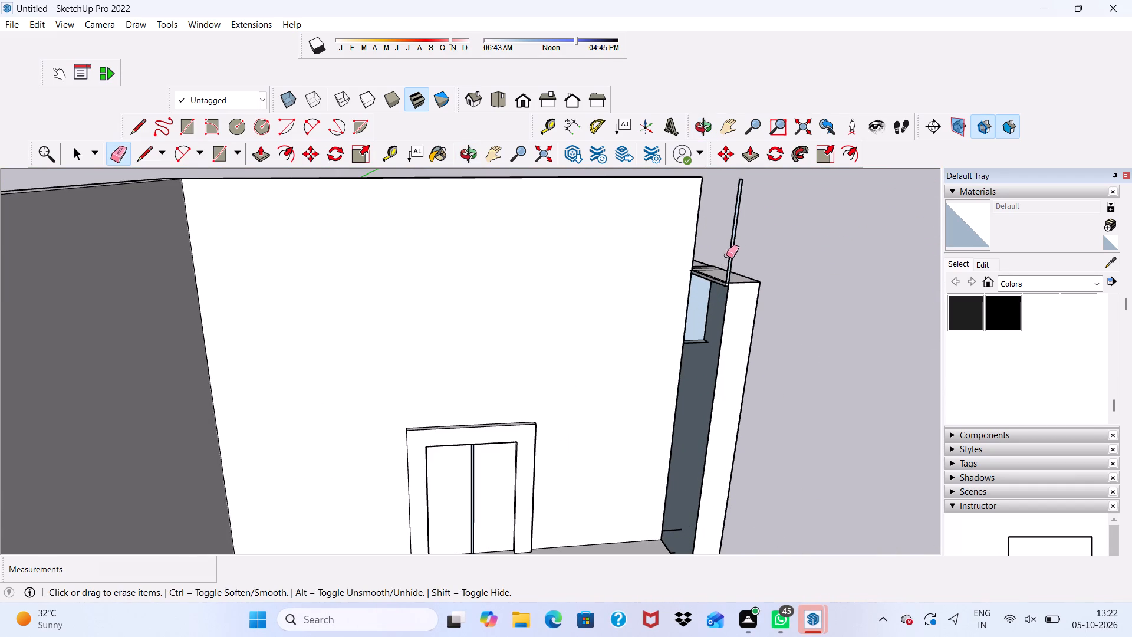
left_click_drag(726, 255, 730, 249)
left_click(733, 248)
Erase the vertical inner edge of the wall stub's end face beside the notch.
scroll(722, 308, "up", 3)
middle_click_drag(715, 318, 693, 402)
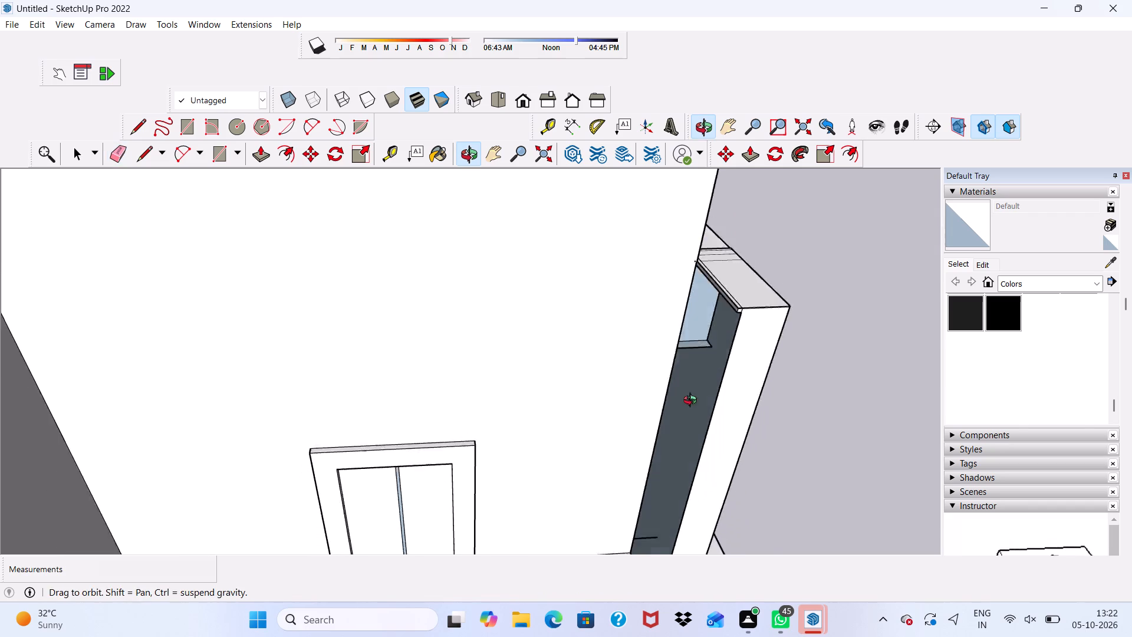
middle_click_drag(693, 402, 635, 425)
scroll(707, 314, "up", 5)
left_click_drag(729, 303, 729, 320)
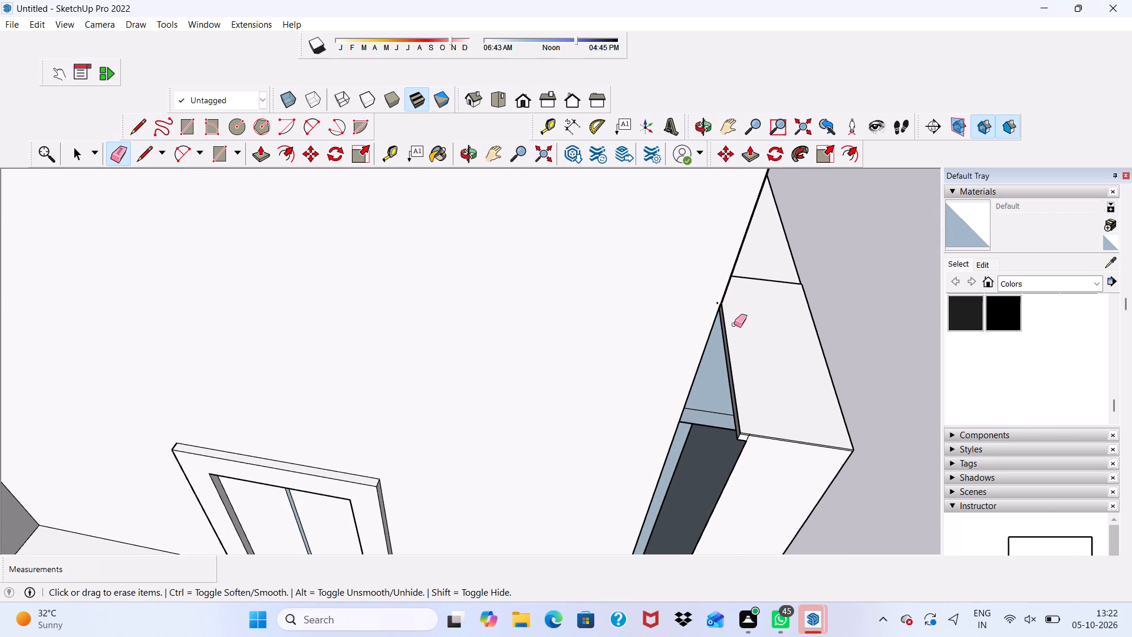
middle_click_drag(740, 386, 781, 334)
scroll(798, 385, "up", 6)
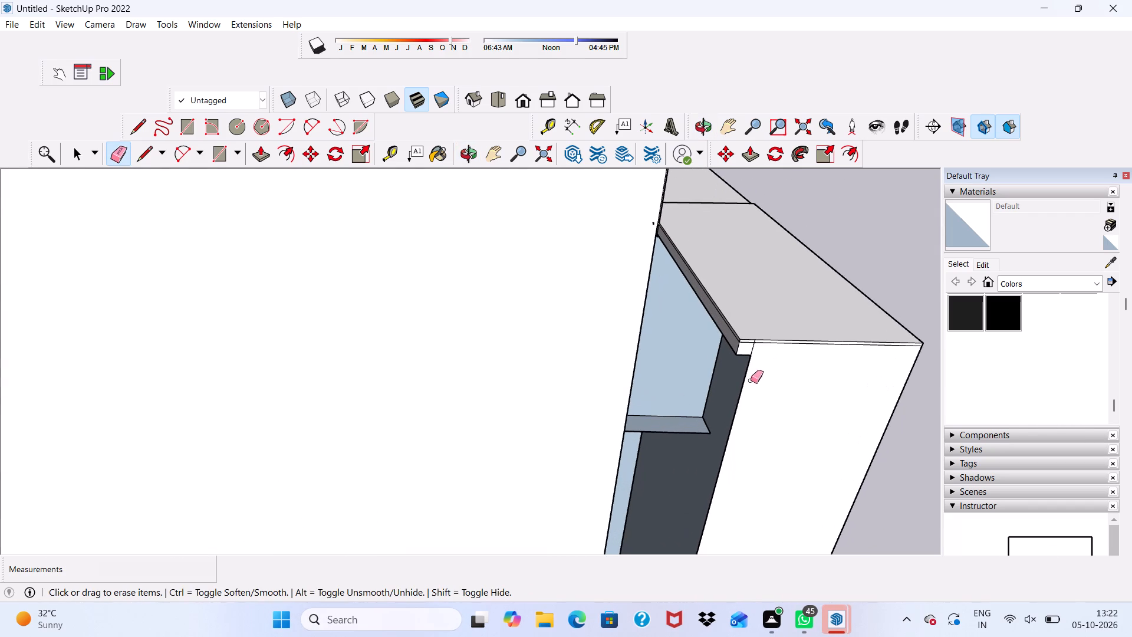
left_click_drag(741, 386, 753, 372)
Erase the small end piece and the thin leftover strip beneath the top slab of the wall stub beside the notch.
scroll(753, 372, "down", 6)
middle_click_drag(723, 363, 519, 343)
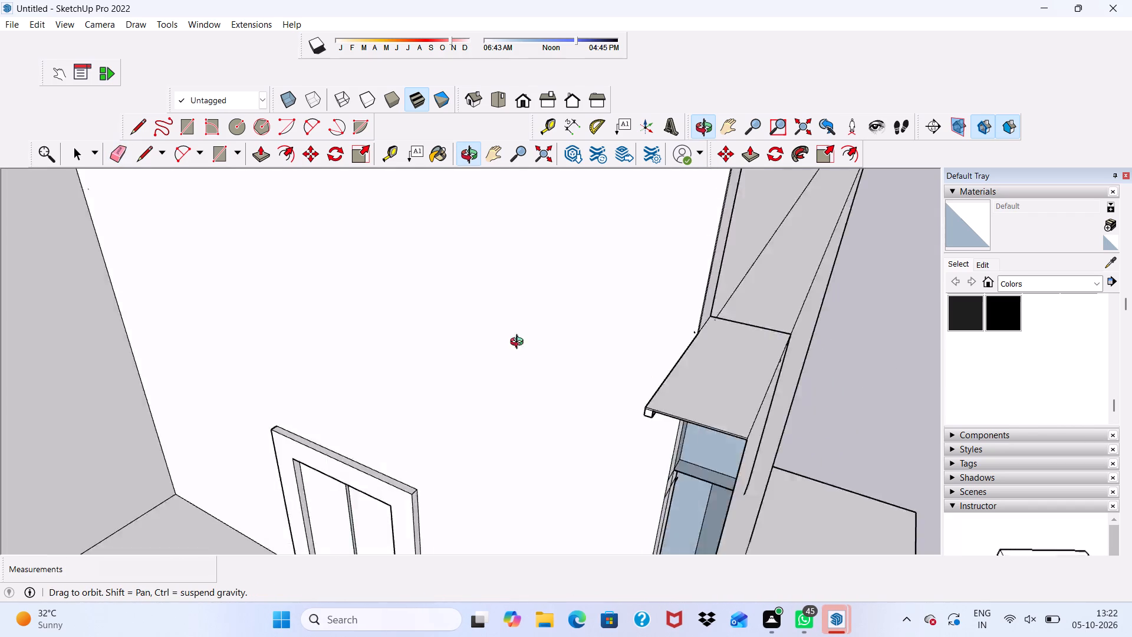
middle_click_drag(519, 343, 718, 316)
scroll(718, 316, "up", 2)
scroll(717, 318, "down", 2)
scroll(727, 309, "up", 1)
scroll(727, 309, "down", 1)
scroll(728, 307, "up", 1)
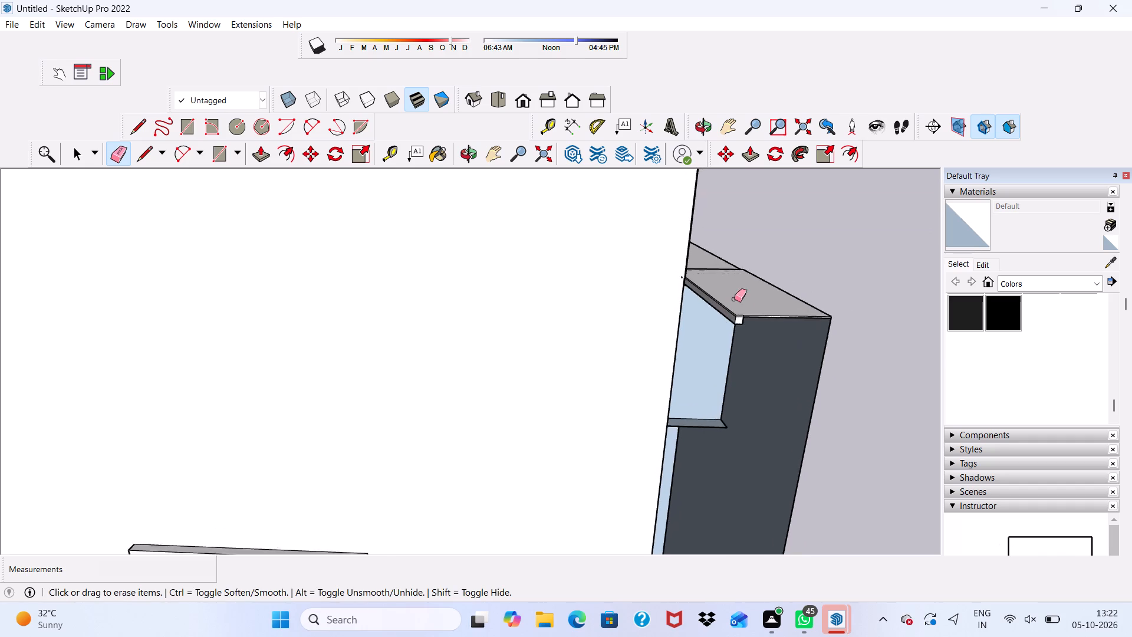
scroll(734, 299, "up", 12)
left_click_drag(746, 306, 739, 317)
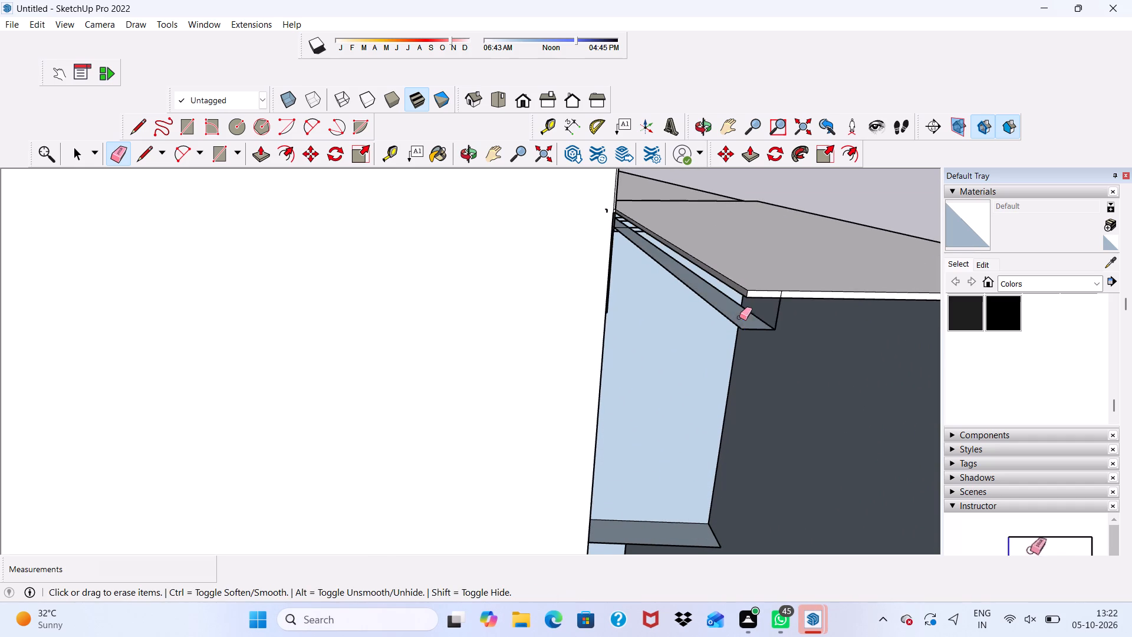
left_click(734, 327)
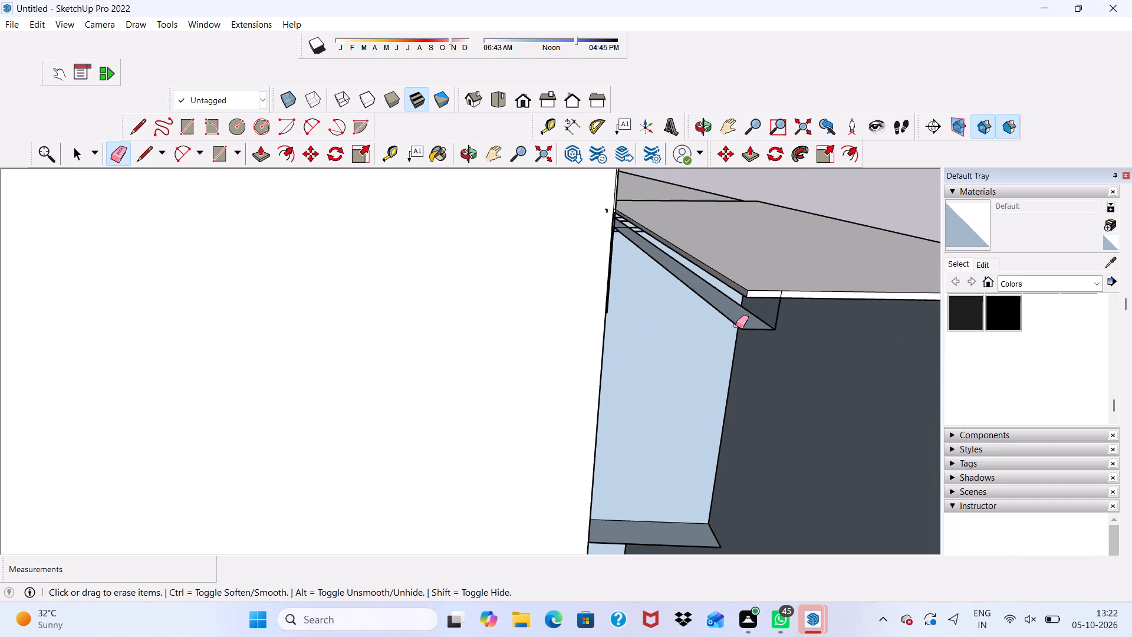
left_click_drag(736, 326, 759, 337)
left_click_drag(776, 308, 769, 314)
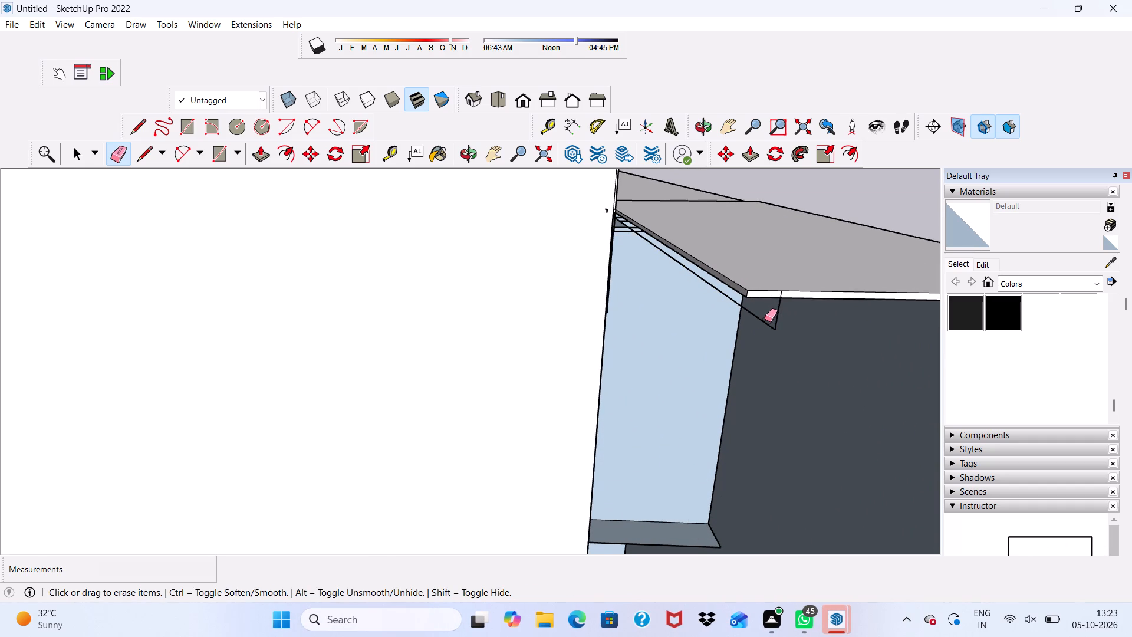
left_click(764, 320)
left_click_drag(774, 313, 780, 304)
Push/Pull the dark inner face beside the notch until it aligns with the edge of the tall house wall.
scroll(672, 238, "down", 5)
middle_click_drag(674, 268, 573, 376)
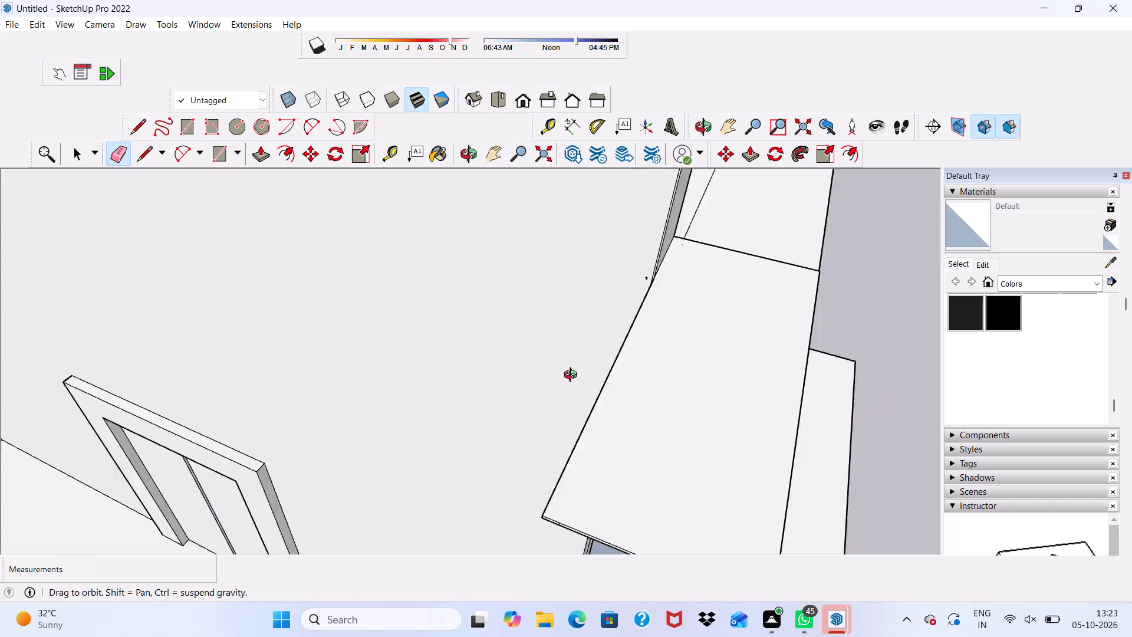
middle_click_drag(573, 376, 725, 263)
scroll(686, 295, "up", 2)
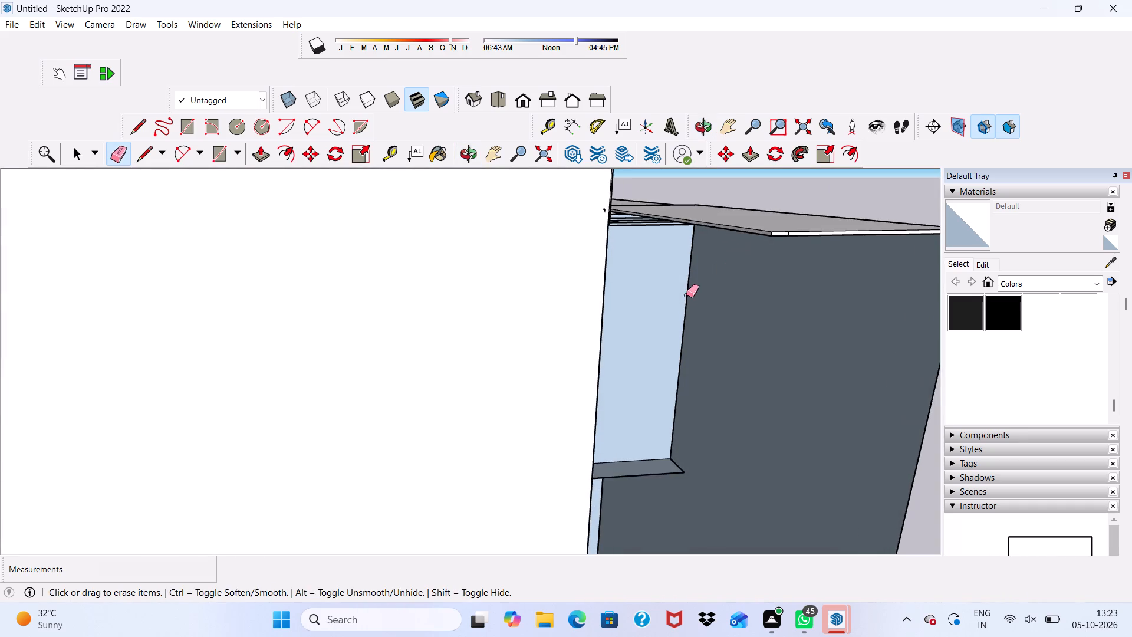
key("space")
left_click(818, 346)
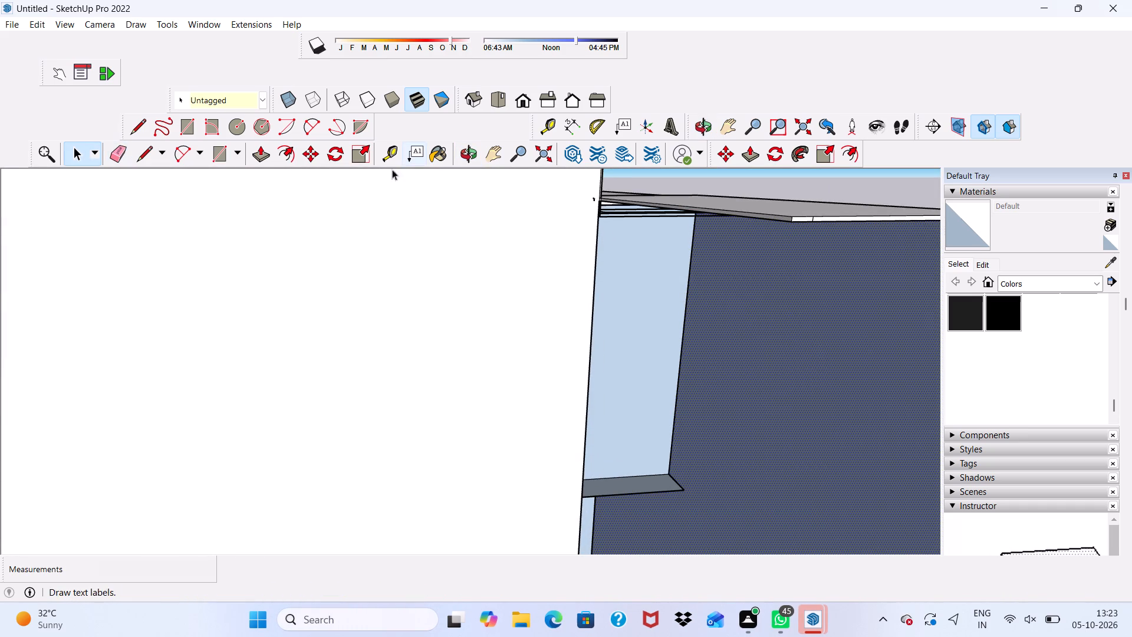
left_click(255, 156)
scroll(896, 429, "down", 1)
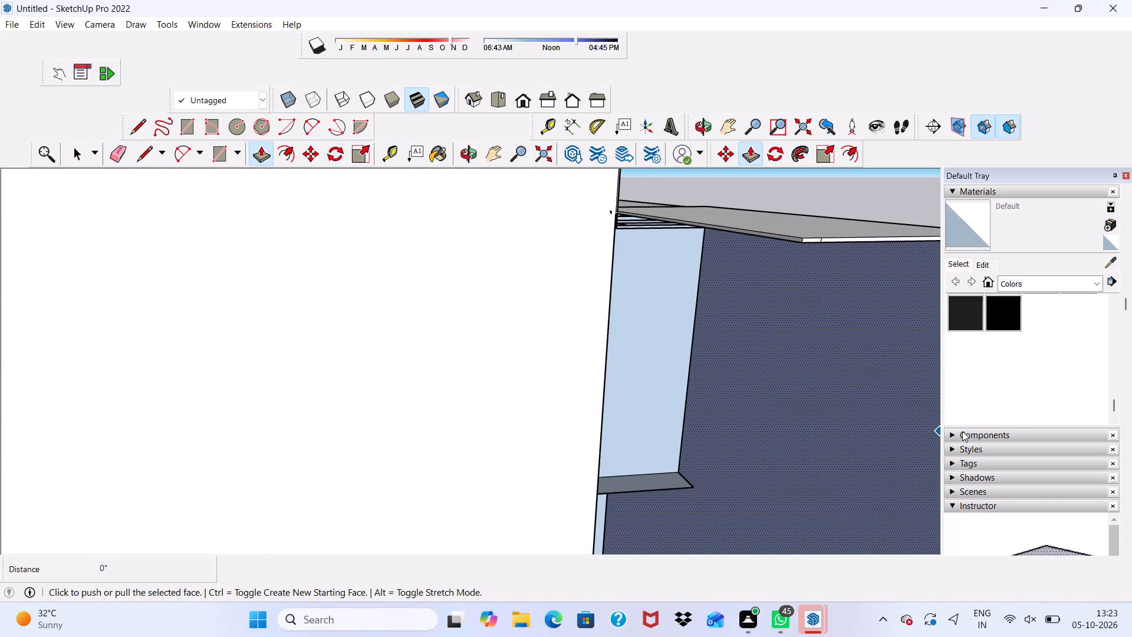
left_click(864, 379)
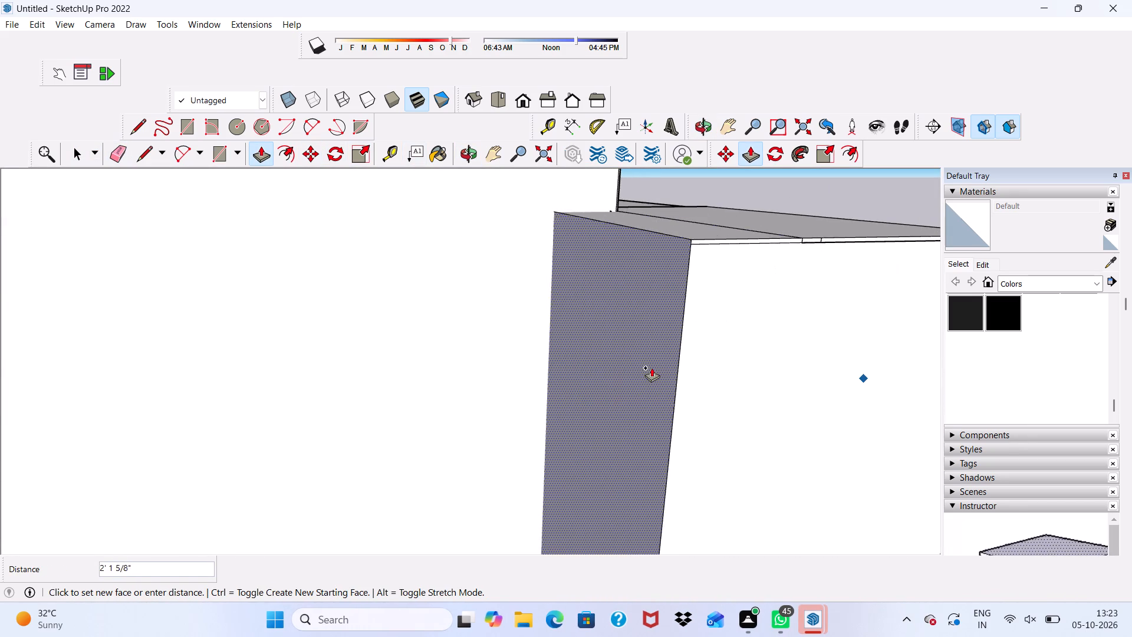
scroll(653, 369, "down", 3)
scroll(715, 137, "up", 1)
scroll(703, 119, "down", 3)
scroll(700, 120, "up", 1)
scroll(614, 206, "up", 1)
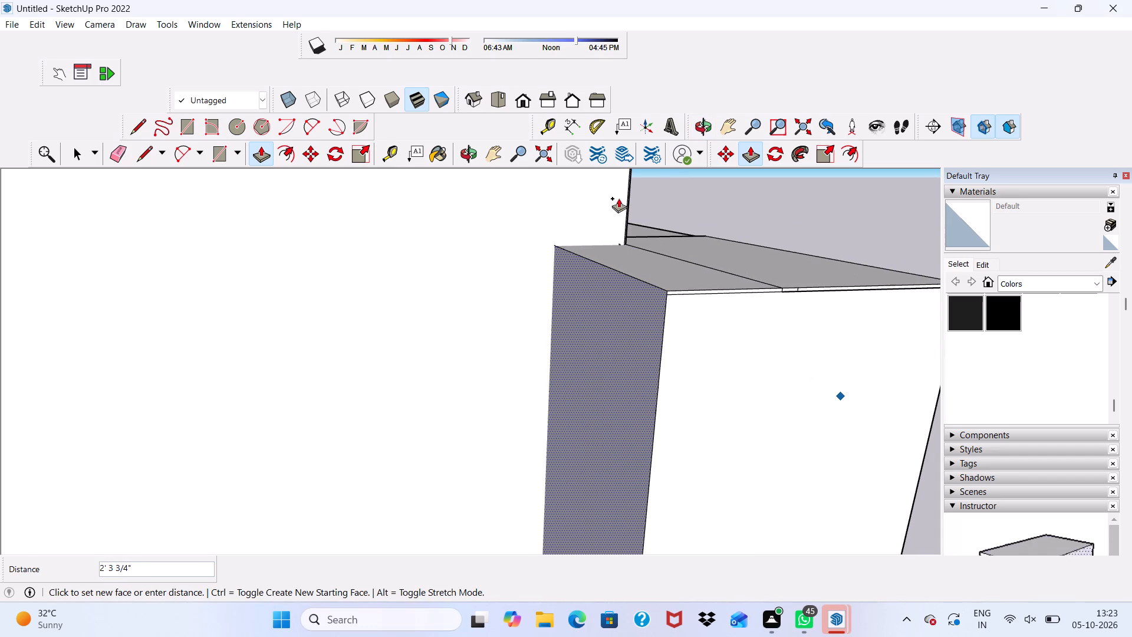
left_click(629, 186)
Push/Pull the upper recessed face beside the notch outward by 3' 10 3/16".
scroll(608, 211, "down", 4)
middle_click_drag(630, 263, 666, 272)
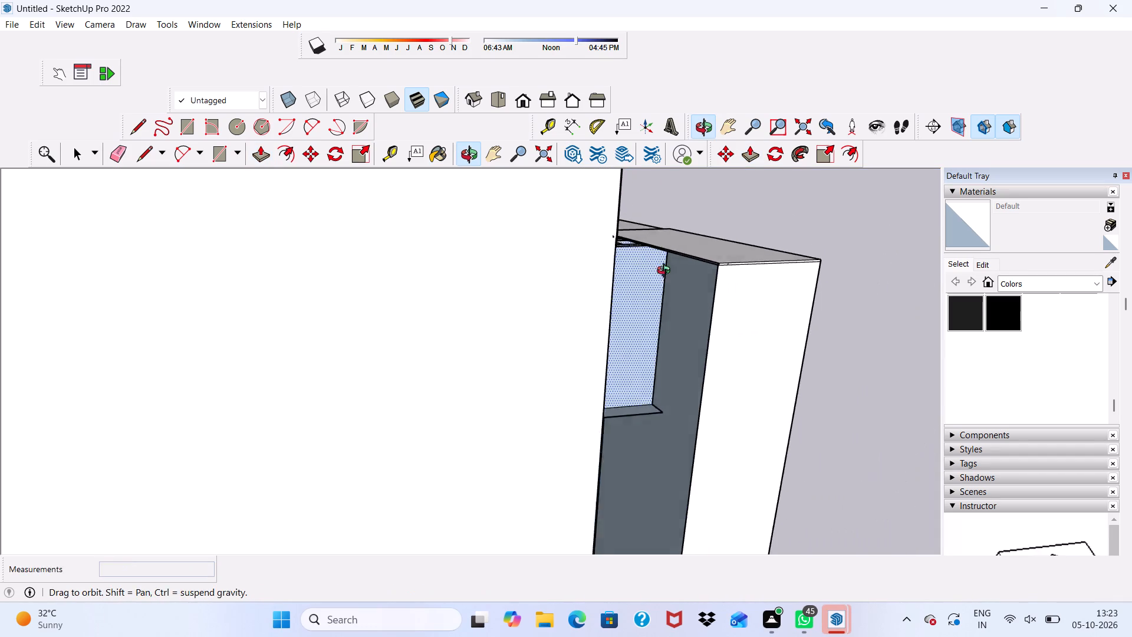
middle_click_drag(666, 272, 724, 284)
scroll(674, 284, "up", 2)
left_click(594, 278)
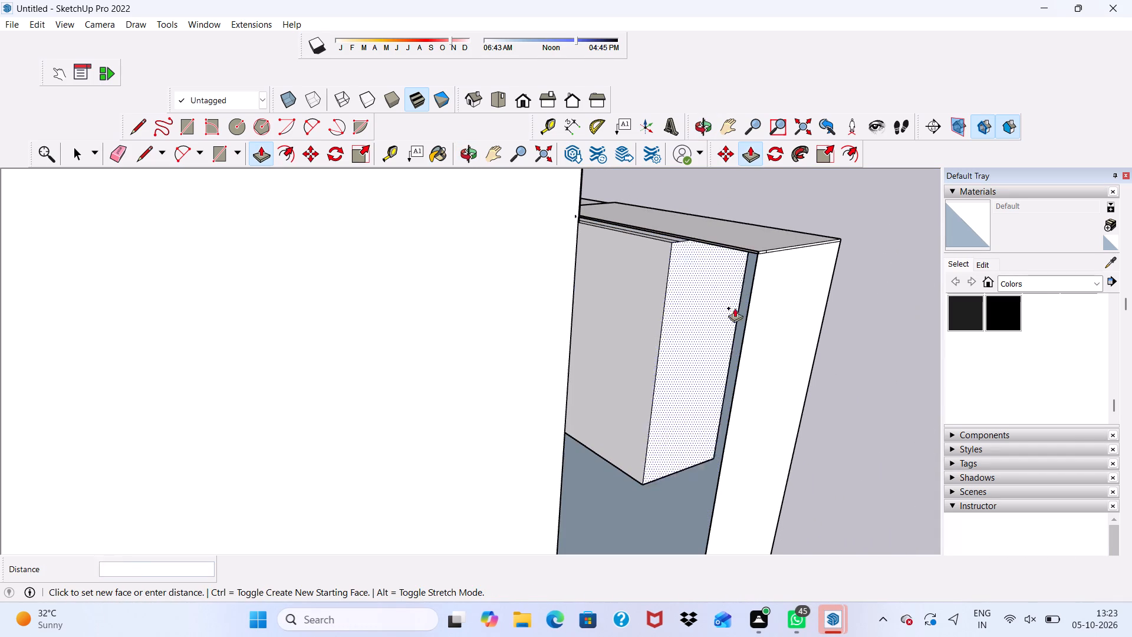
left_click(761, 295)
Push/Pull the lower recessed face below it outward by 1' 5 5/8".
scroll(590, 244, "down", 5)
middle_click_drag(640, 340, 752, 238)
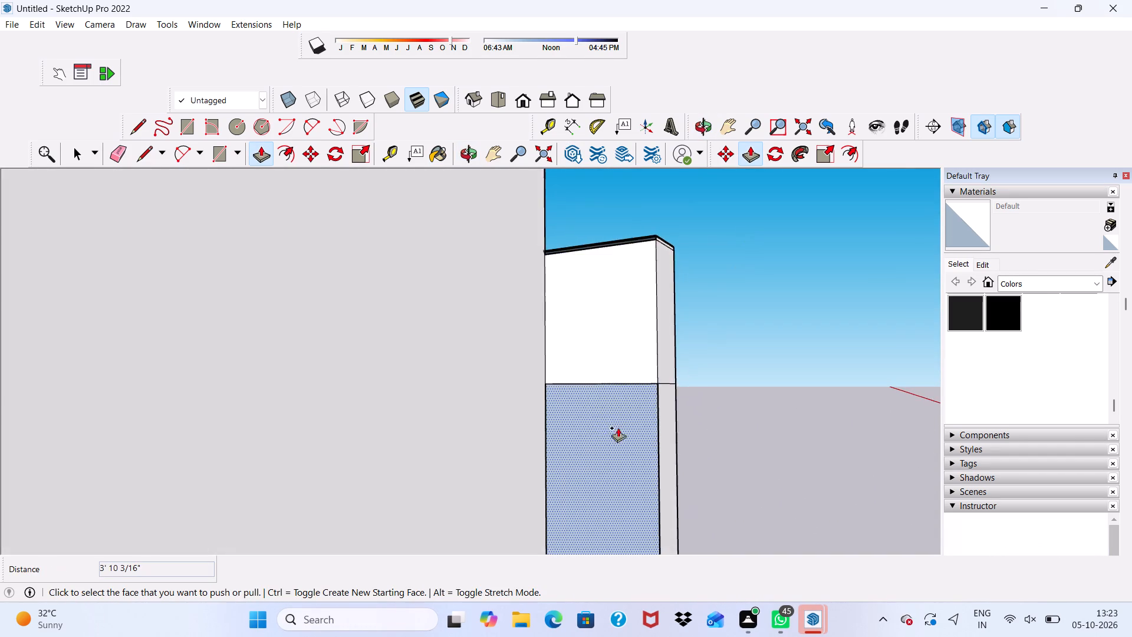
scroll(600, 441, "up", 3)
left_click(604, 419)
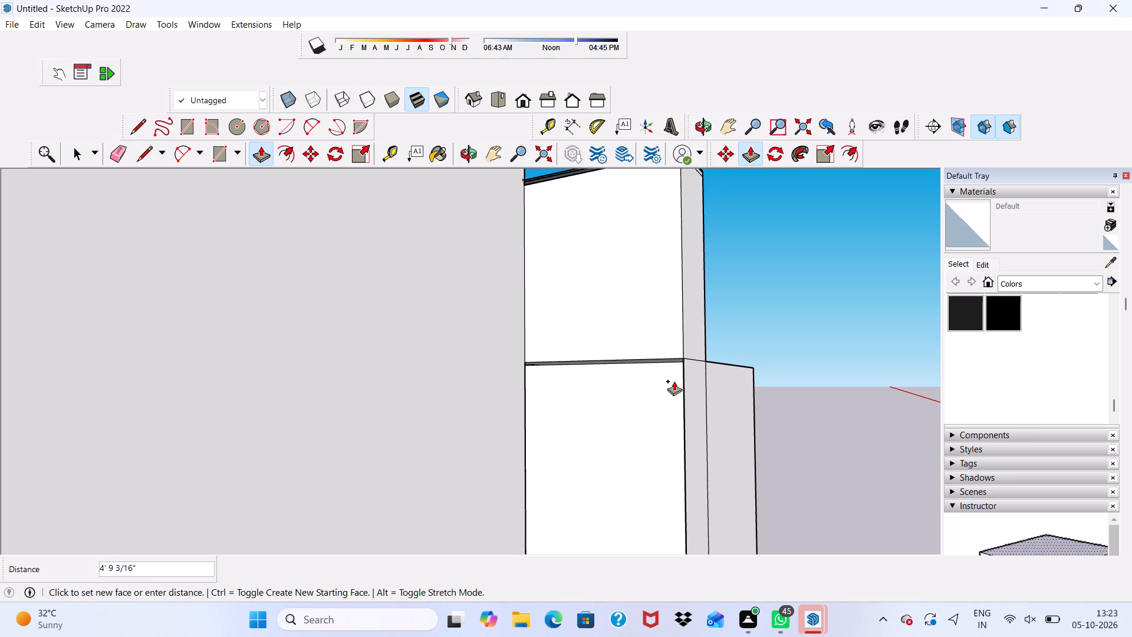
scroll(658, 365, "up", 1)
left_click(653, 333)
Push/Pull the narrow side face at the stub's foot across the recessed face to the adjoining house wall, by 3' 5/8".
scroll(528, 313, "down", 4)
middle_click_drag(522, 334, 700, 329)
middle_click_drag(621, 354, 426, 380)
scroll(444, 291, "down", 1)
scroll(443, 291, "up", 1)
scroll(443, 297, "down", 3)
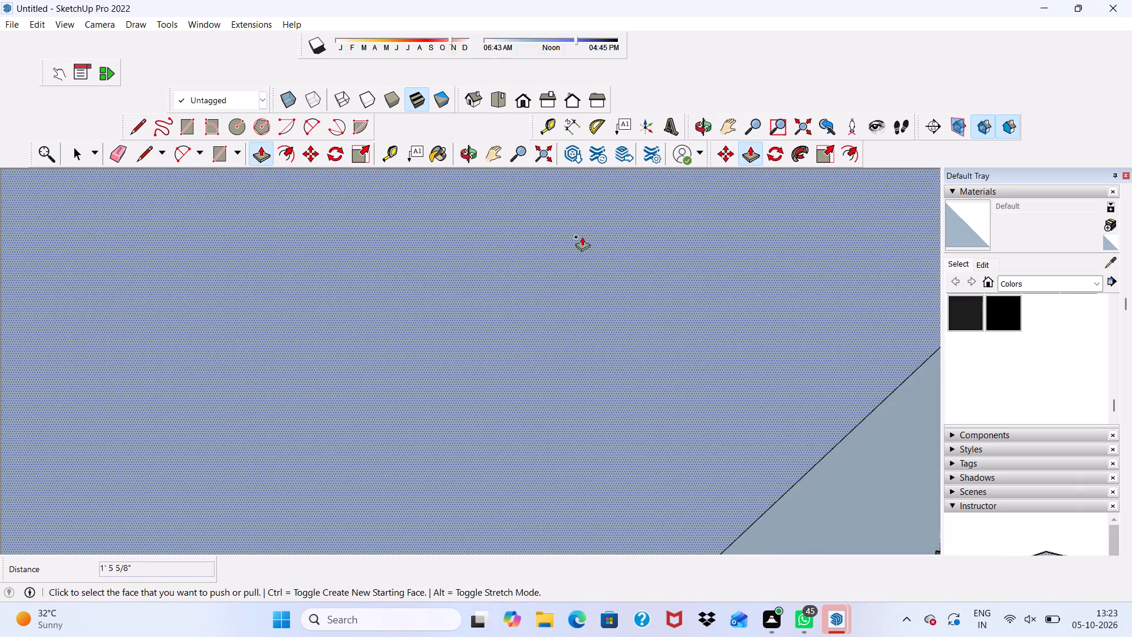
left_click(524, 96)
scroll(481, 258, "down", 4)
scroll(479, 264, "up", 1)
scroll(482, 267, "down", 2)
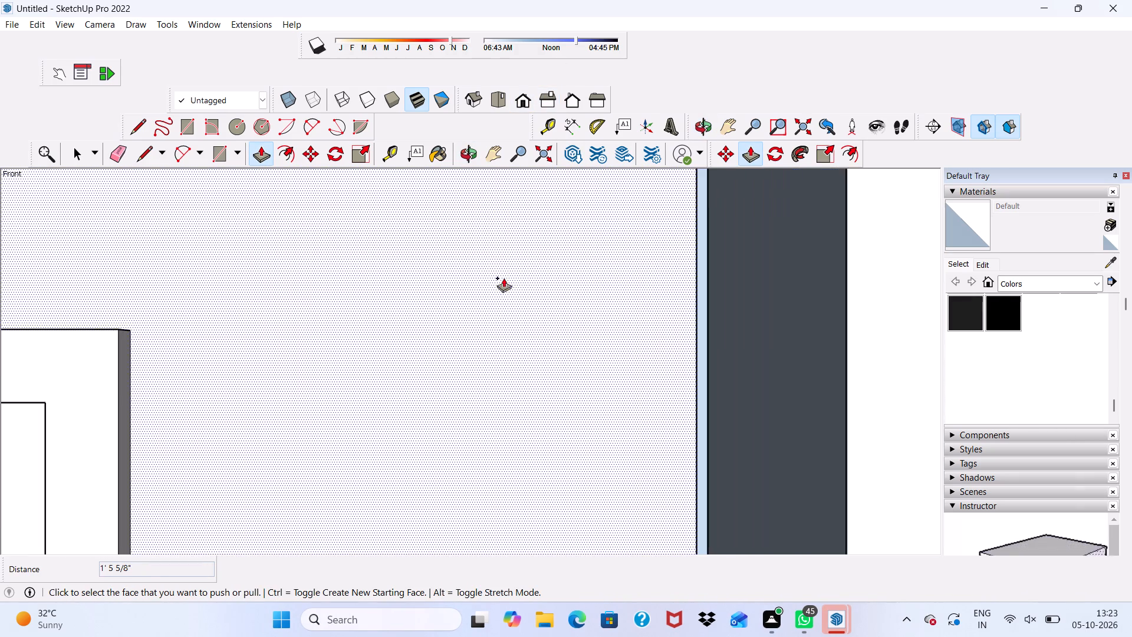
scroll(504, 278, "down", 18)
middle_click_drag(547, 288, 696, 354)
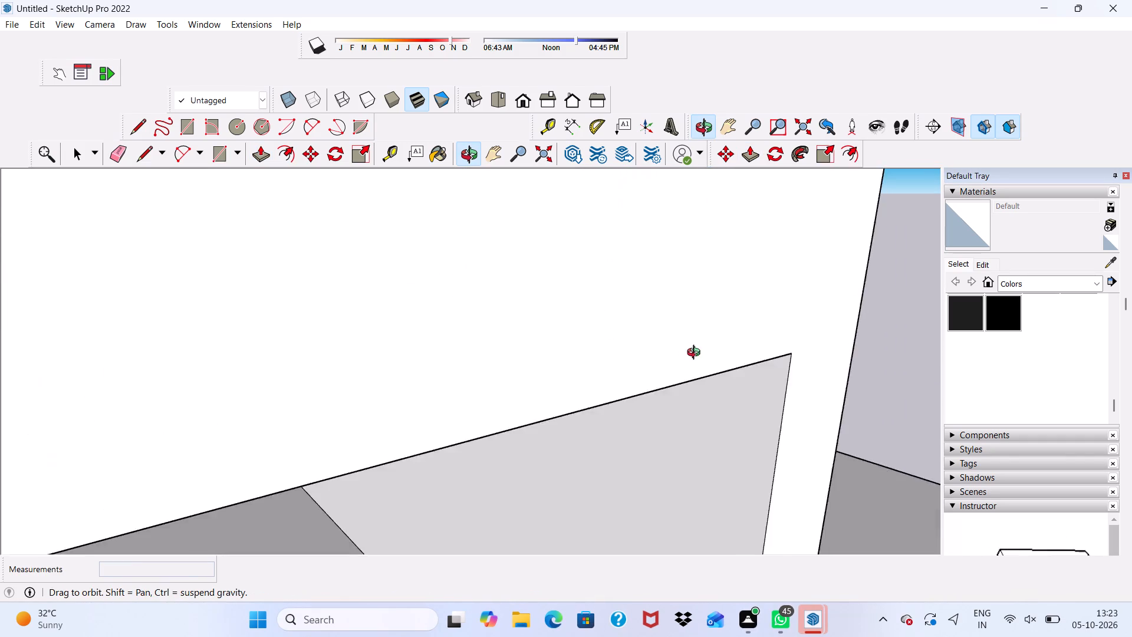
middle_click_drag(696, 354, 618, 354)
scroll(582, 303, "up", 4)
middle_click_drag(587, 295, 758, 336)
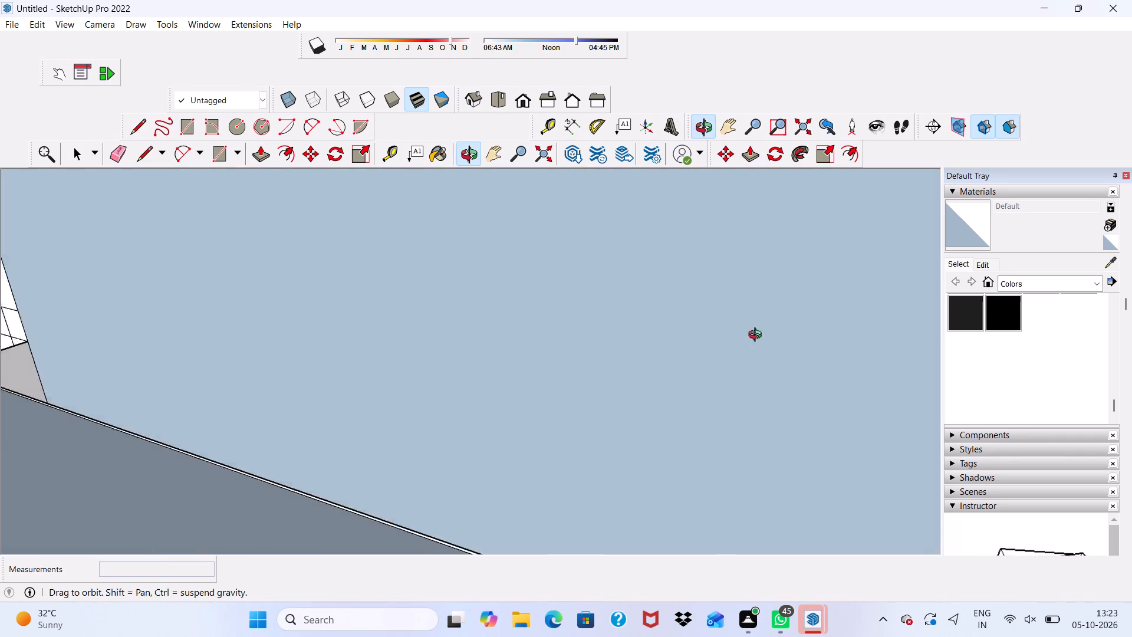
middle_click_drag(758, 336, 680, 334)
scroll(557, 307, "up", 4)
scroll(578, 260, "down", 1)
scroll(578, 261, "up", 3)
scroll(539, 267, "down", 2)
middle_click_drag(524, 306, 621, 330)
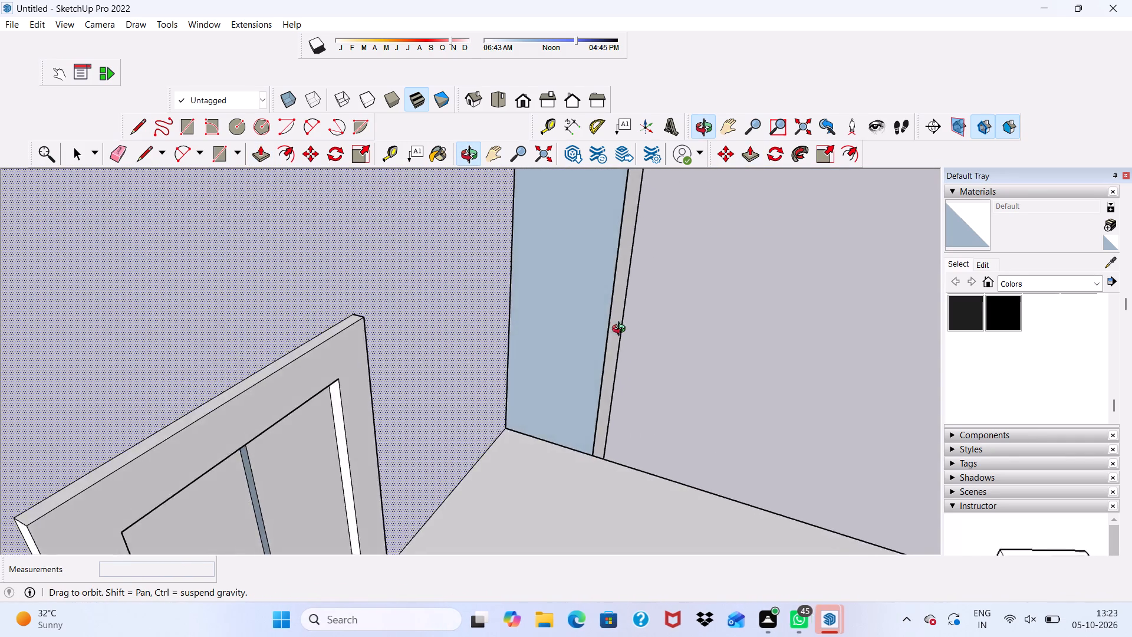
middle_click_drag(621, 330, 733, 382)
scroll(631, 340, "up", 3)
scroll(493, 326, "up", 2)
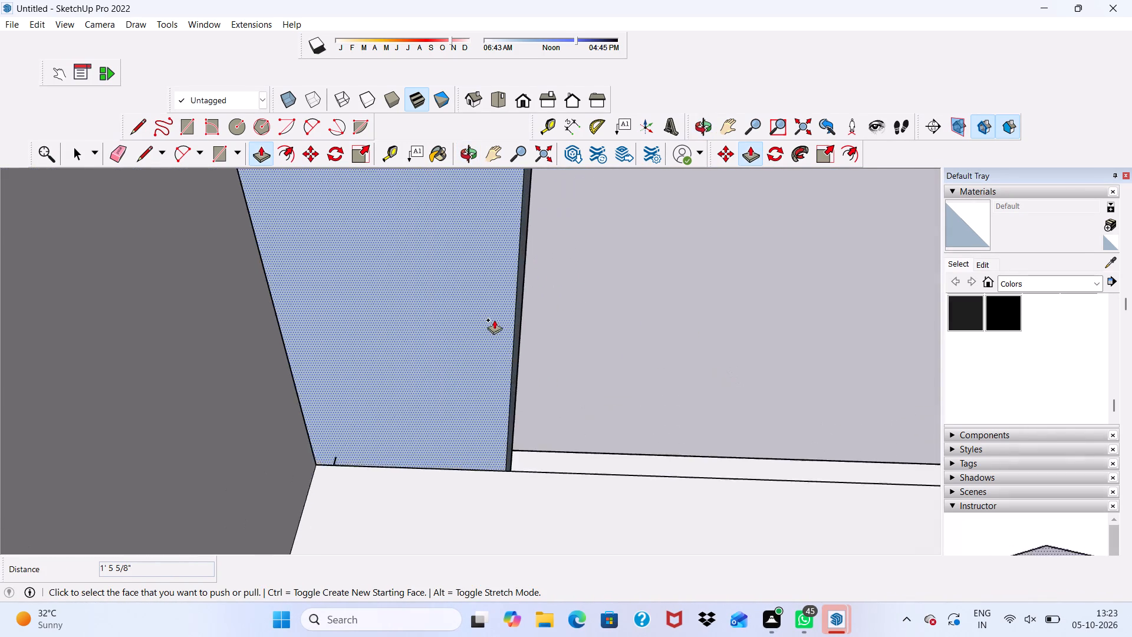
scroll(494, 320, "up", 2)
middle_click_drag(495, 321, 554, 329)
scroll(554, 331, "up", 2)
left_click(549, 349)
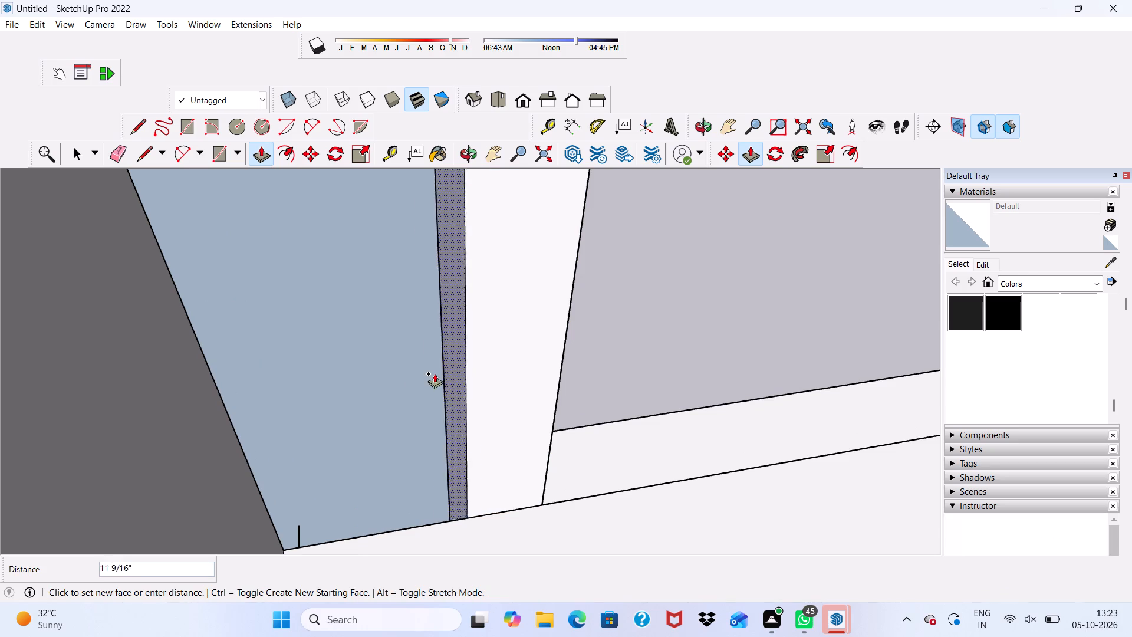
left_click(224, 381)
scroll(196, 372, "down", 8)
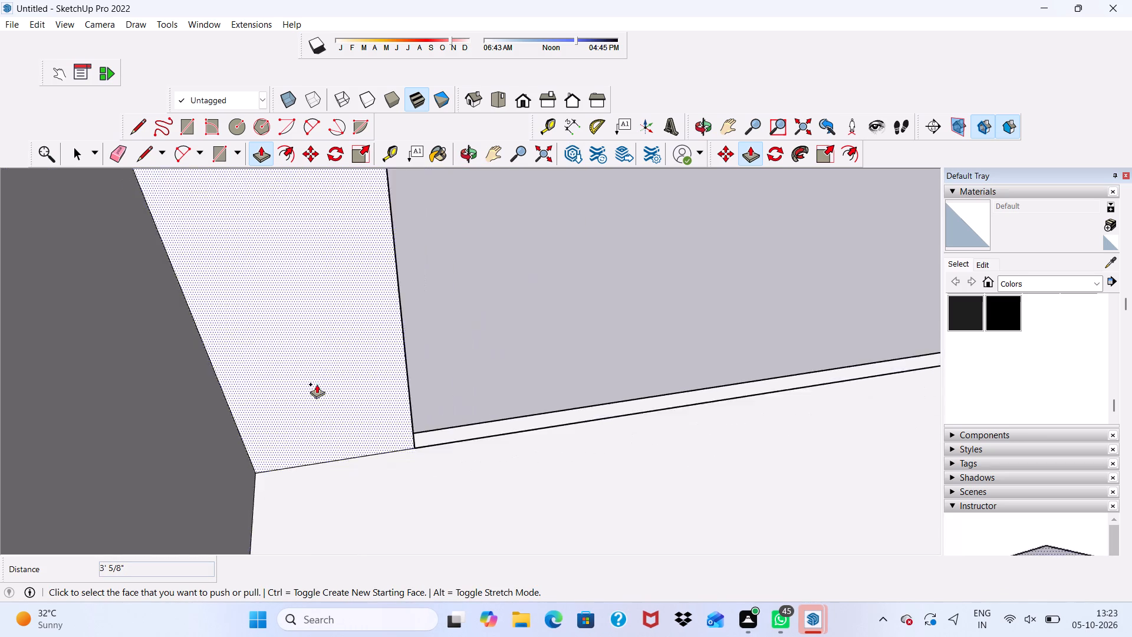
Erase the leftover edges where the stub's top meets the top of the longer wall.
scroll(317, 384, "down", 6)
scroll(404, 324, "up", 1)
scroll(404, 328, "down", 15)
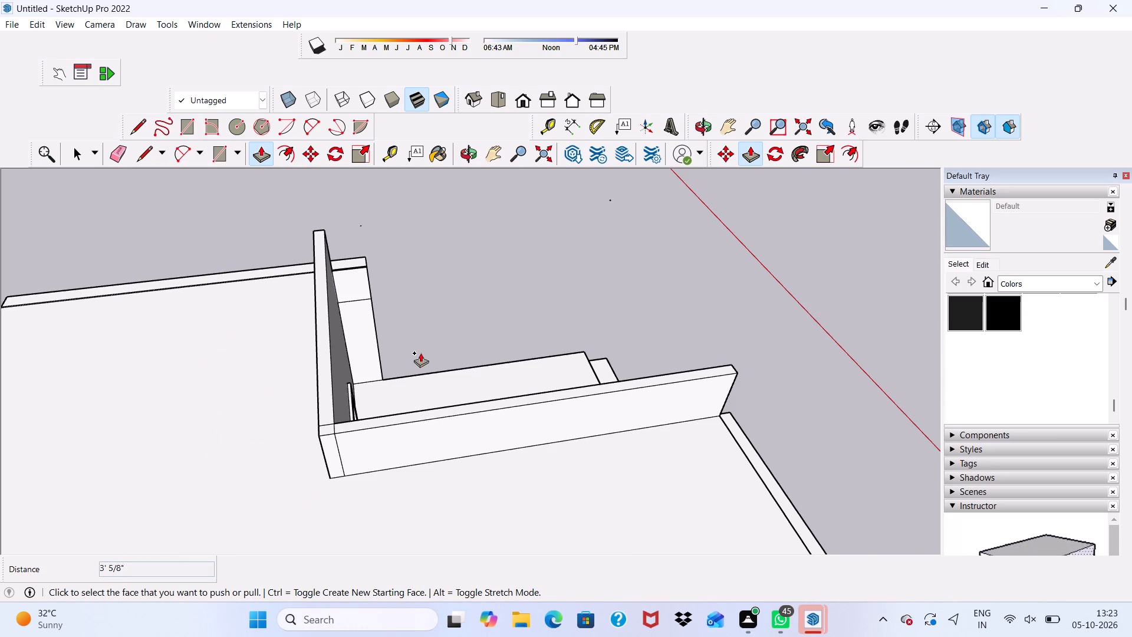
key("space")
middle_click_drag(422, 353, 0, 320)
scroll(499, 283, "up", 4)
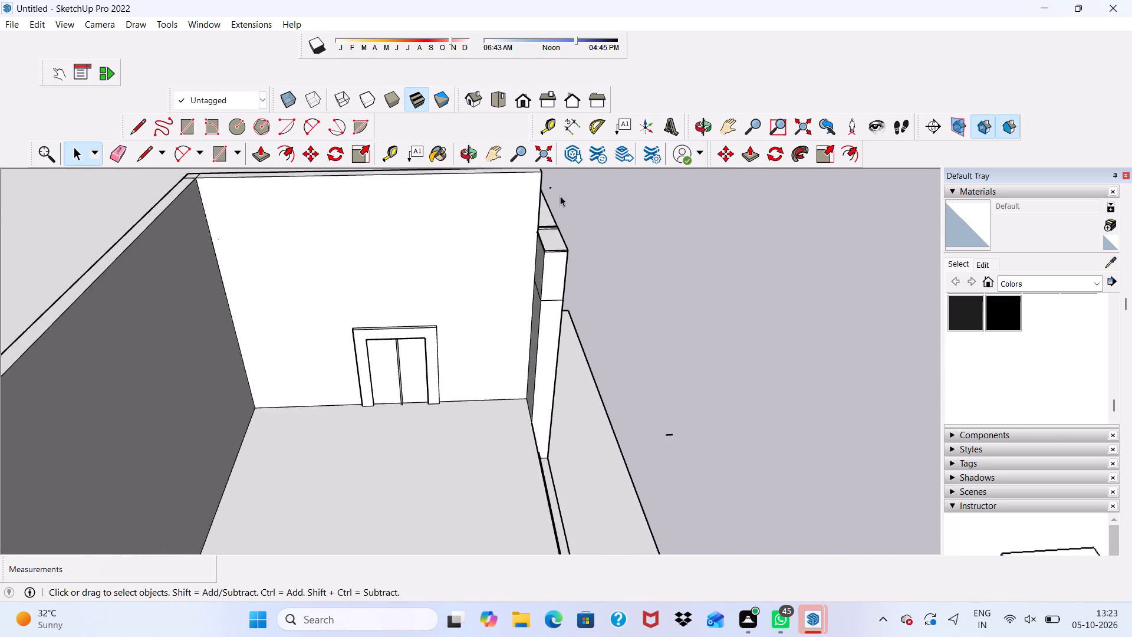
scroll(560, 196, "up", 3)
scroll(459, 288, "up", 1)
middle_click_drag(453, 280, 363, 288)
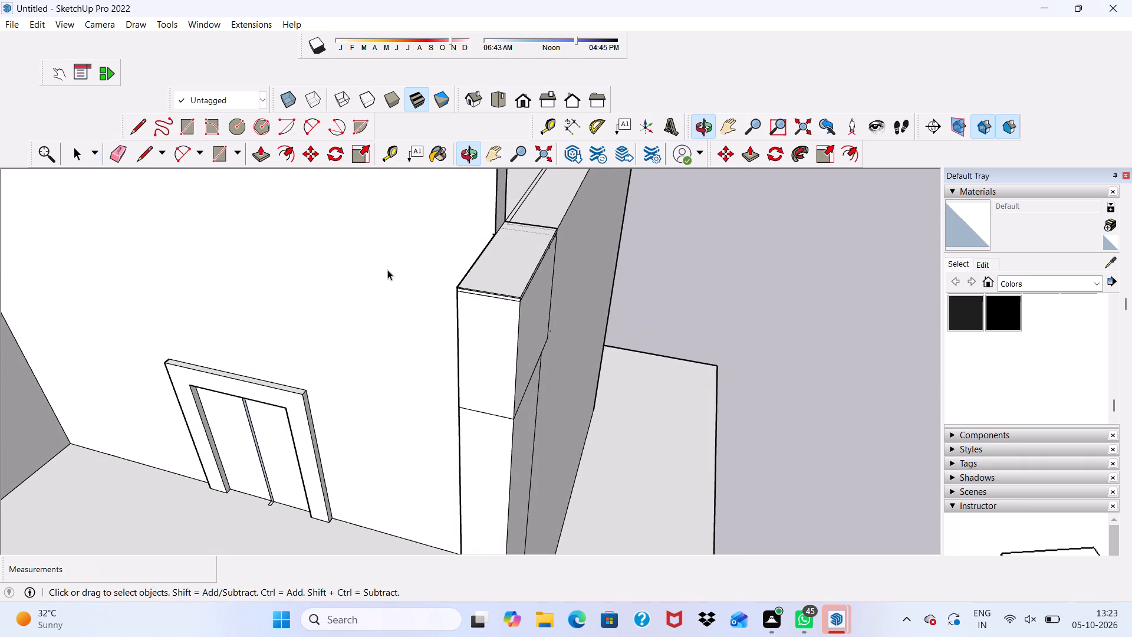
left_click(114, 147)
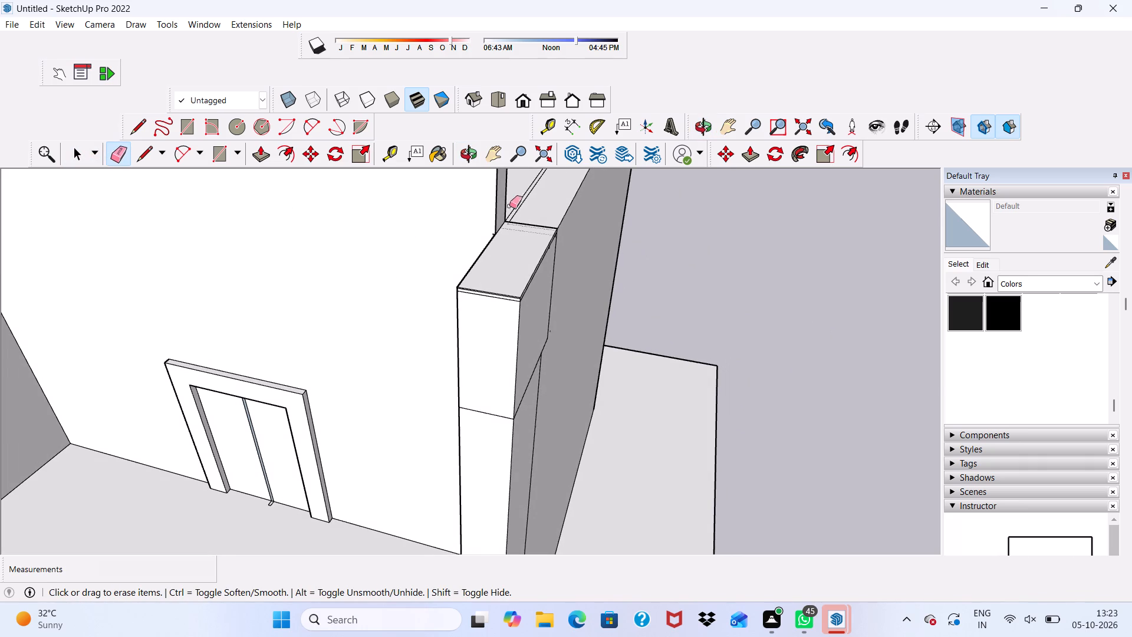
left_click_drag(516, 233, 527, 218)
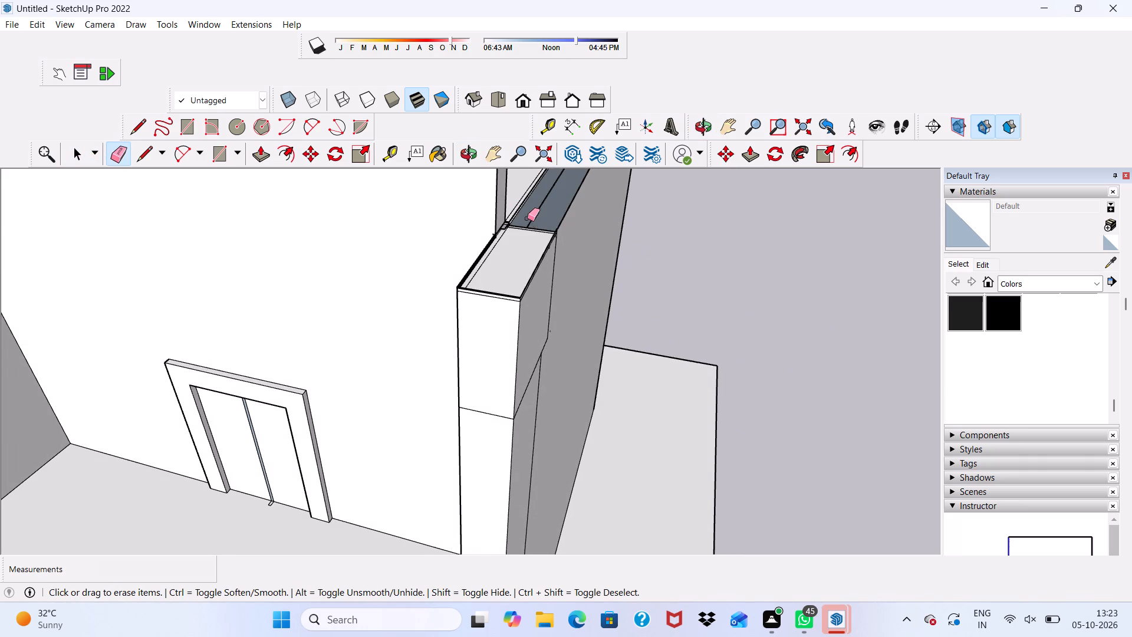
Erase the thin raised strip and bordering edges around the stub's top at its free end.
middle_click_drag(481, 250, 274, 353)
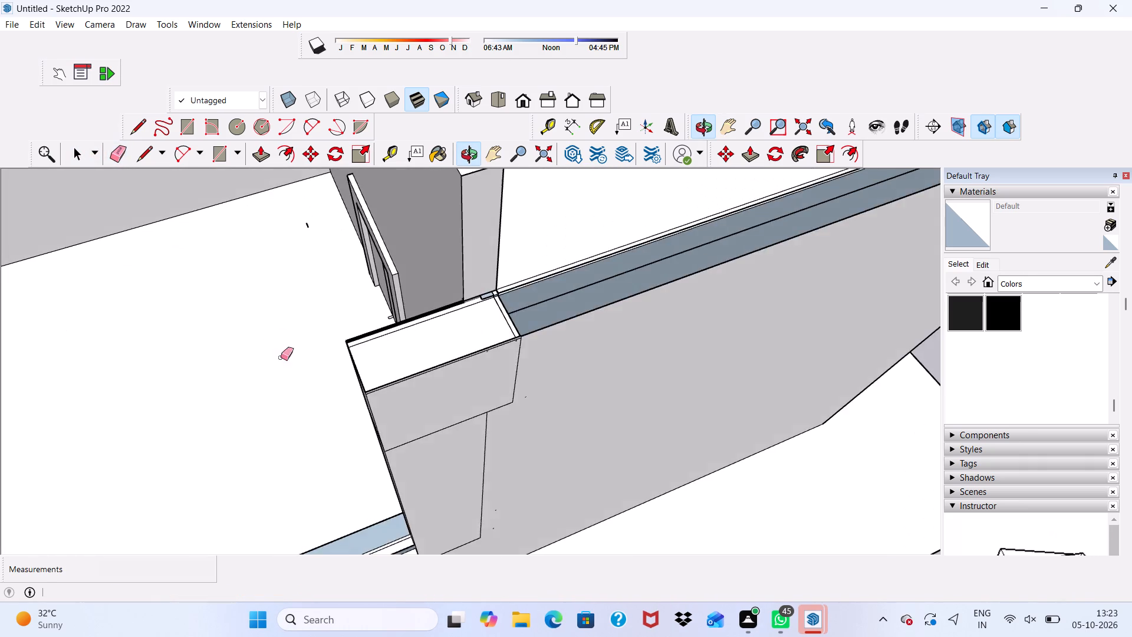
scroll(393, 347, "up", 8)
middle_click_drag(436, 323, 291, 255)
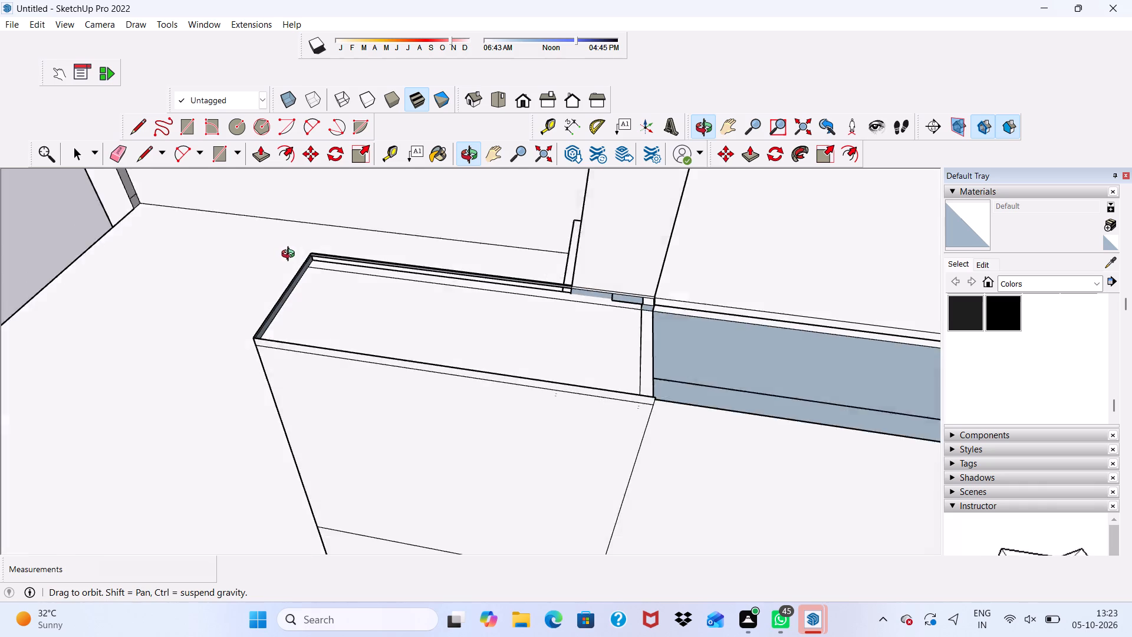
middle_click_drag(291, 255, 298, 251)
scroll(338, 267, "up", 4)
left_click(345, 257)
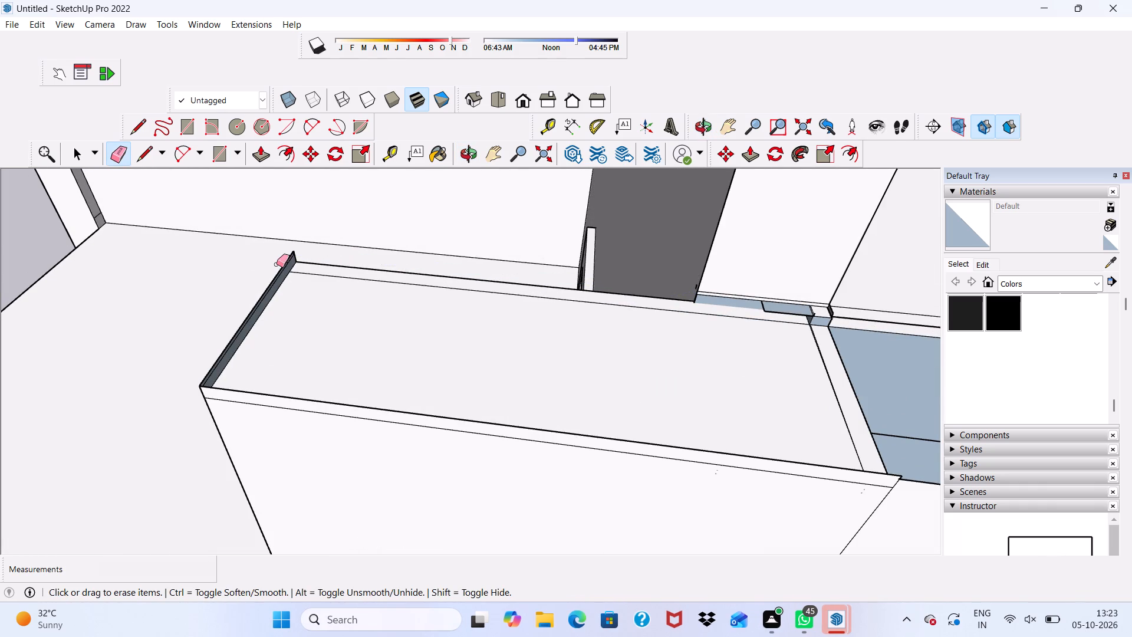
left_click_drag(283, 268, 280, 283)
left_click_drag(288, 257, 290, 262)
left_click_drag(294, 255, 293, 263)
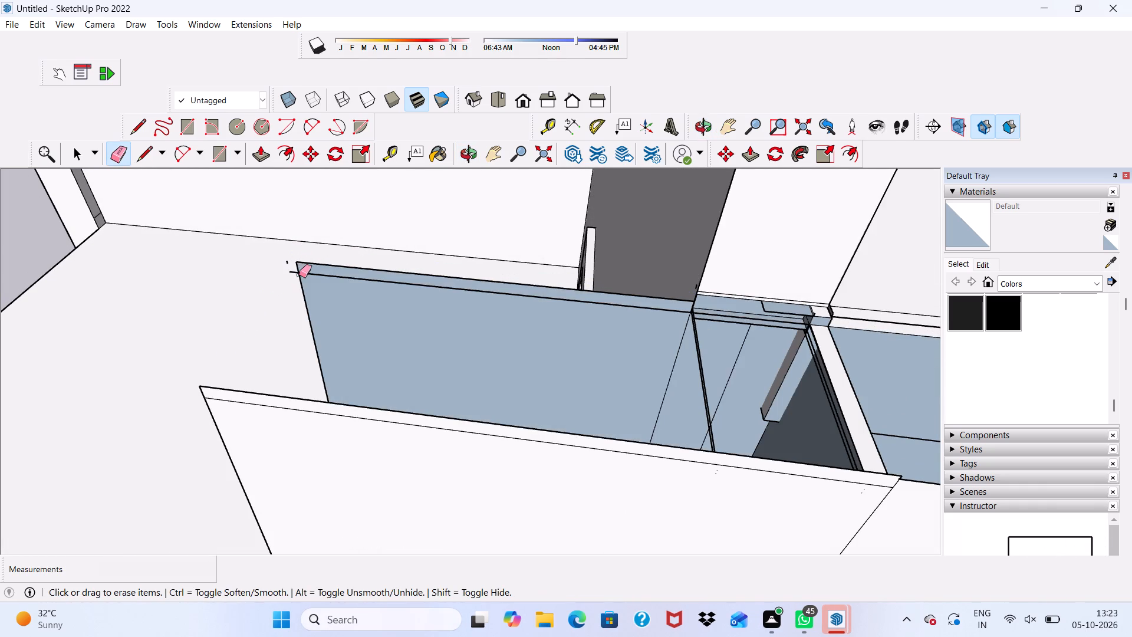
Erase the short stray edge at the stub's open corner and the thin edge along its inner top side.
left_click(296, 275)
scroll(293, 279, "down", 3)
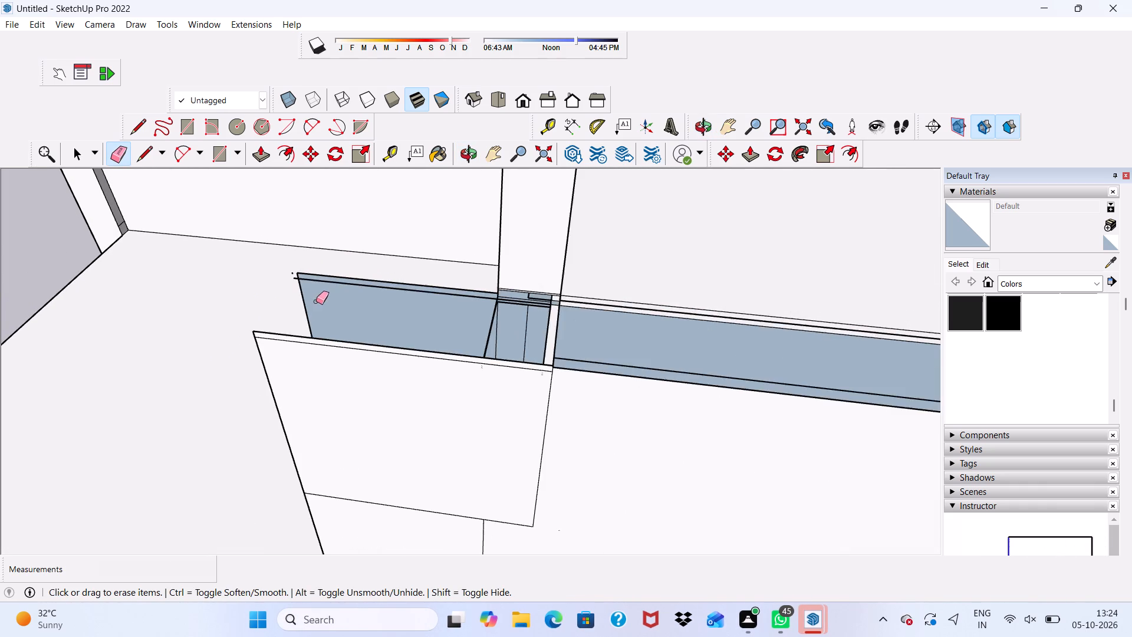
scroll(318, 281, "up", 7)
scroll(323, 289, "down", 1)
scroll(319, 297, "up", 1)
scroll(316, 302, "down", 14)
scroll(294, 294, "up", 3)
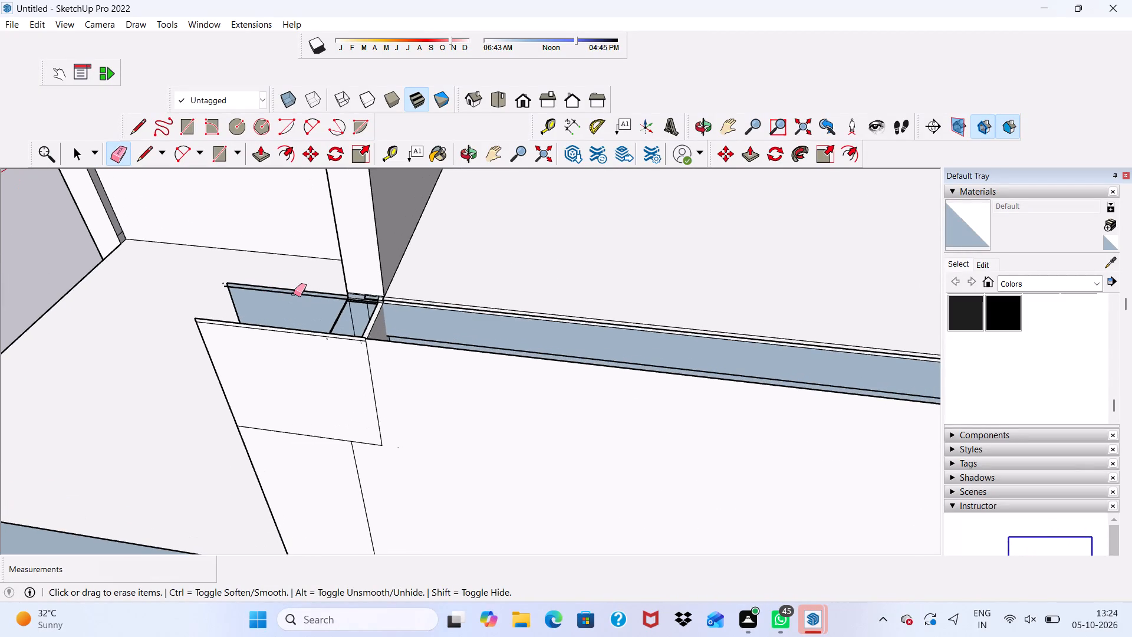
left_click(295, 293)
scroll(225, 308, "down", 3)
middle_click_drag(227, 319, 433, 284)
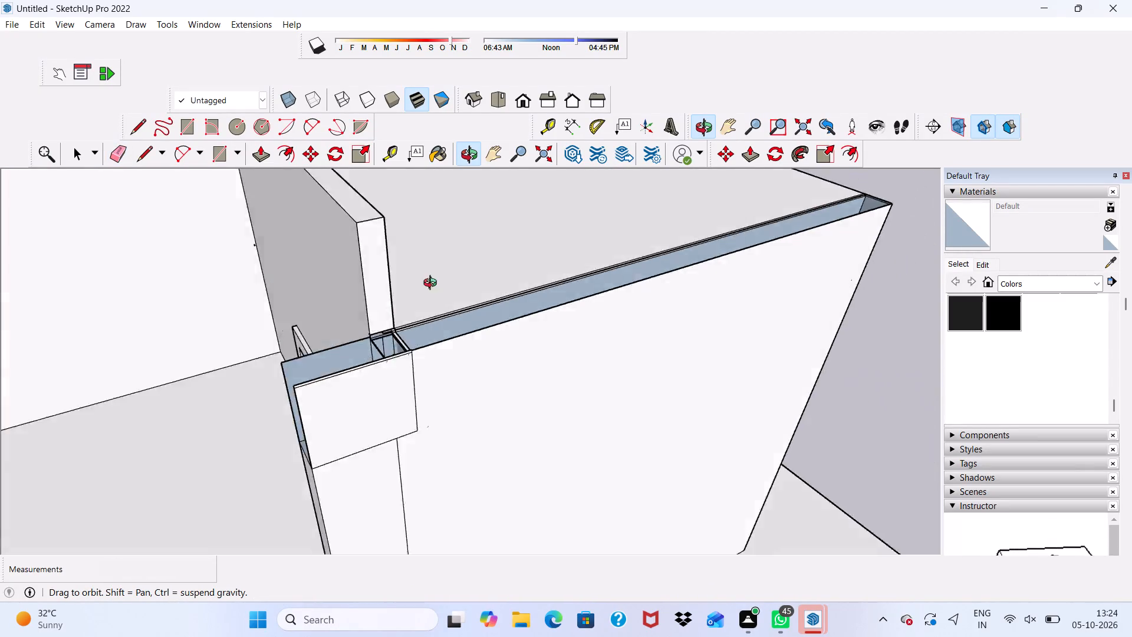
Erase the leftover edges and thin strips crossing the cavity between the two walls beside the stub.
middle_click_drag(433, 284, 616, 229)
scroll(630, 307, "up", 3)
scroll(427, 229, "up", 2)
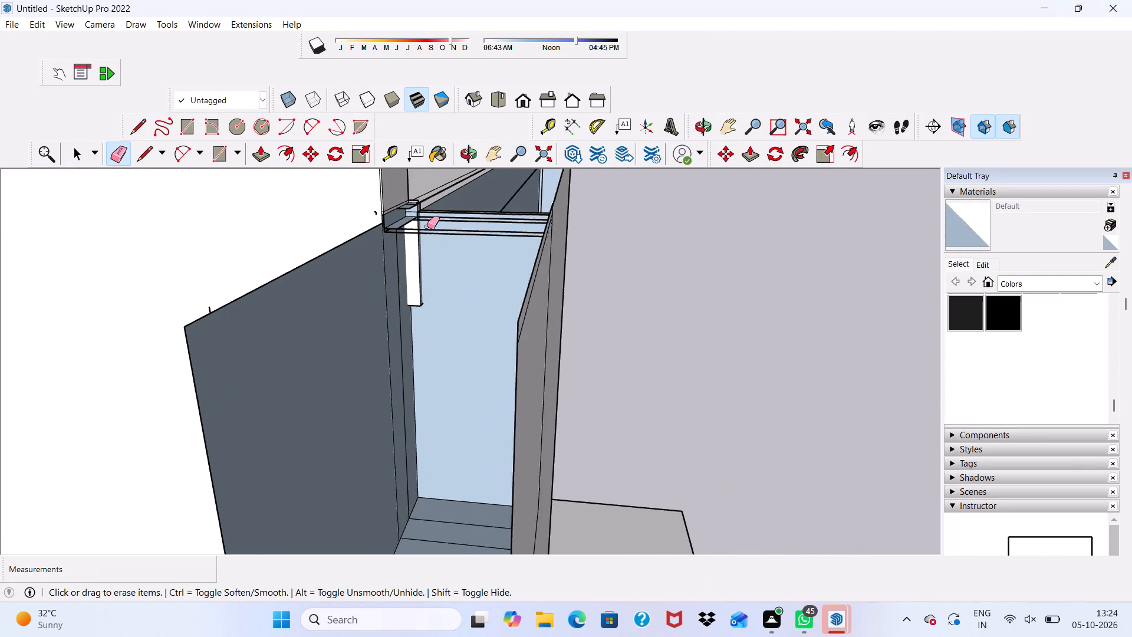
scroll(427, 226, "up", 1)
left_click_drag(423, 234, 422, 240)
left_click_drag(441, 225, 440, 231)
scroll(443, 217, "up", 1)
left_click_drag(444, 216, 445, 224)
left_click_drag(407, 205, 410, 196)
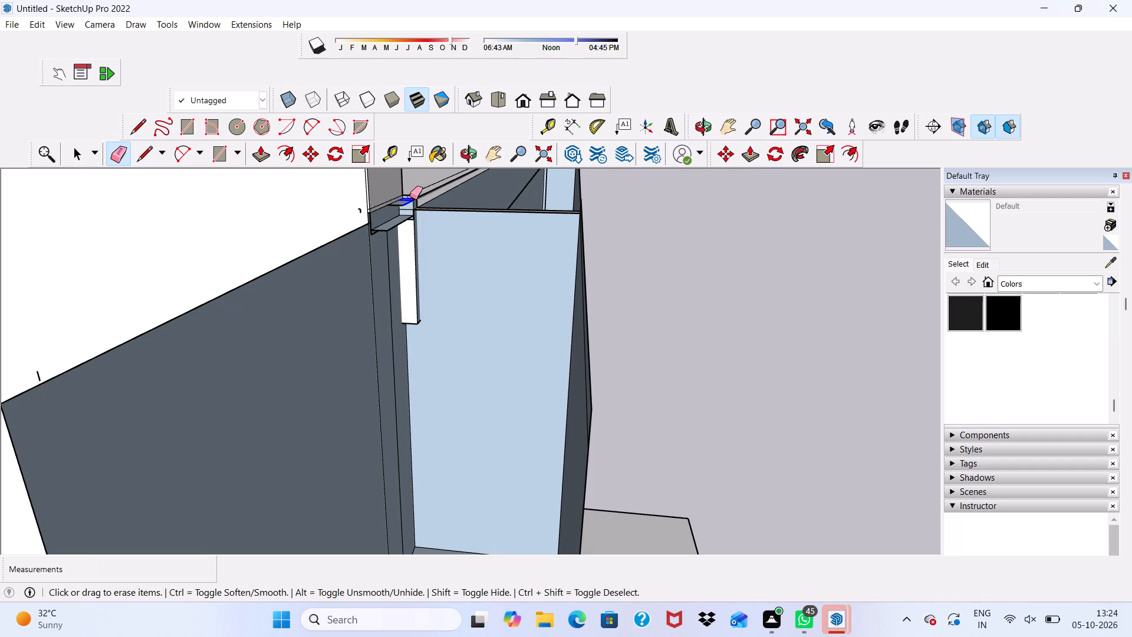
left_click_drag(410, 196, 410, 196)
Push/Pull the recessed face inside the cavity between the walls by 3' 10 3/16", flush with the upper wall's end.
scroll(403, 211, "down", 1)
scroll(403, 217, "up", 1)
scroll(403, 227, "down", 1)
middle_click_drag(409, 252, 453, 339)
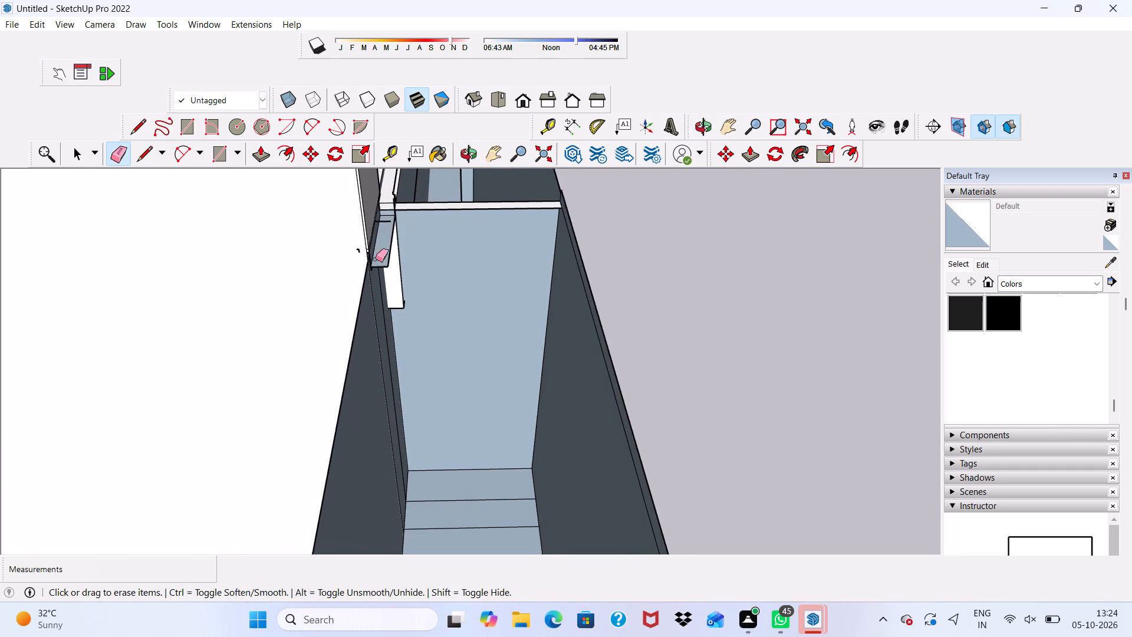
scroll(394, 233, "down", 4)
key("space")
scroll(379, 232, "up", 11)
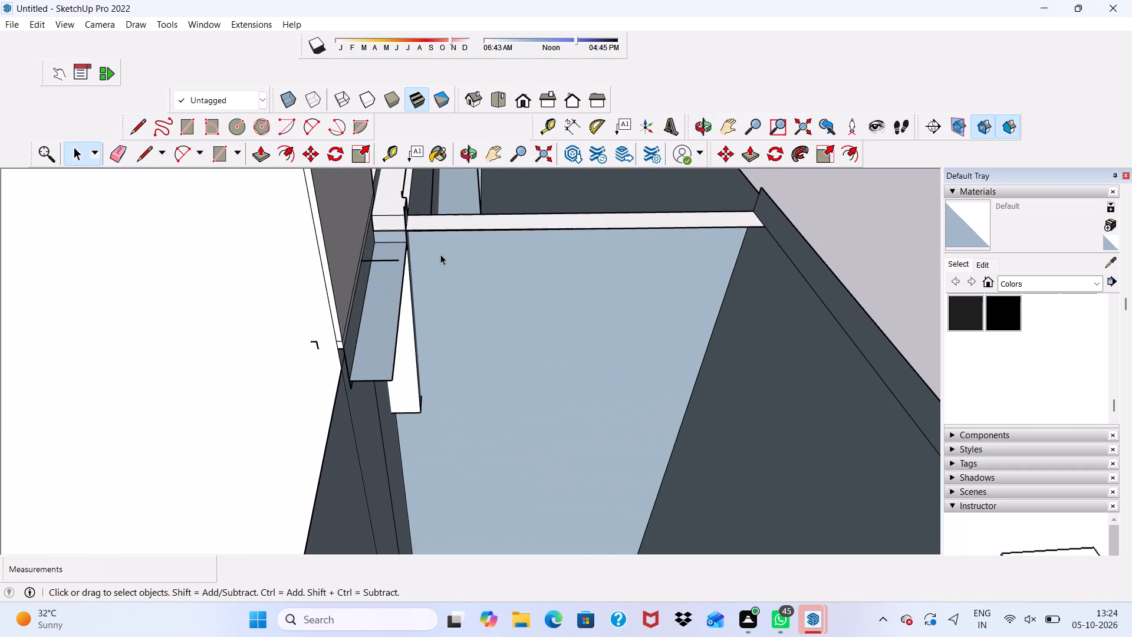
left_click(445, 272)
scroll(351, 227, "down", 3)
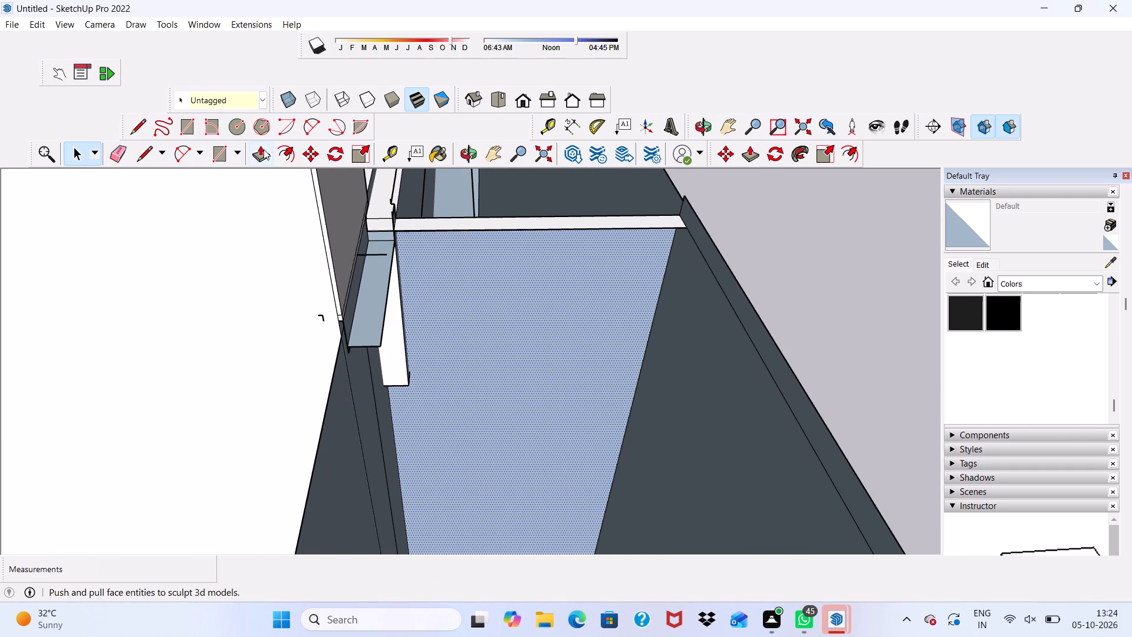
left_click(264, 149)
left_click(472, 293)
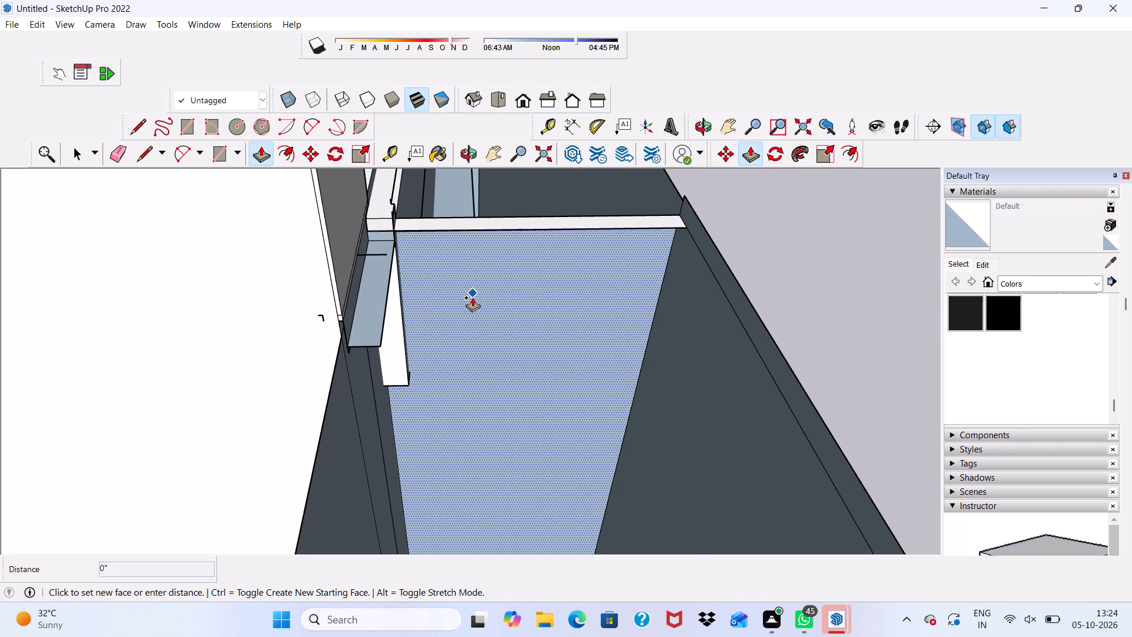
scroll(471, 305, "down", 9)
scroll(460, 290, "up", 1)
scroll(461, 295, "down", 2)
scroll(441, 408, "down", 7)
scroll(435, 372, "up", 1)
scroll(436, 375, "down", 6)
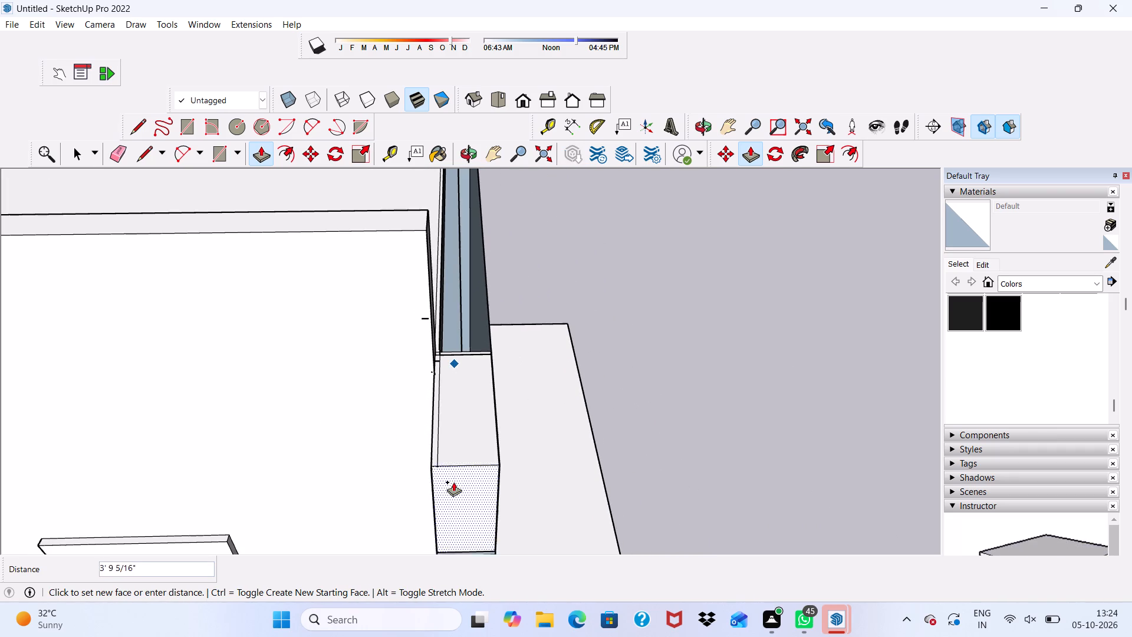
scroll(443, 459, "down", 4)
middle_click_drag(446, 456, 459, 271)
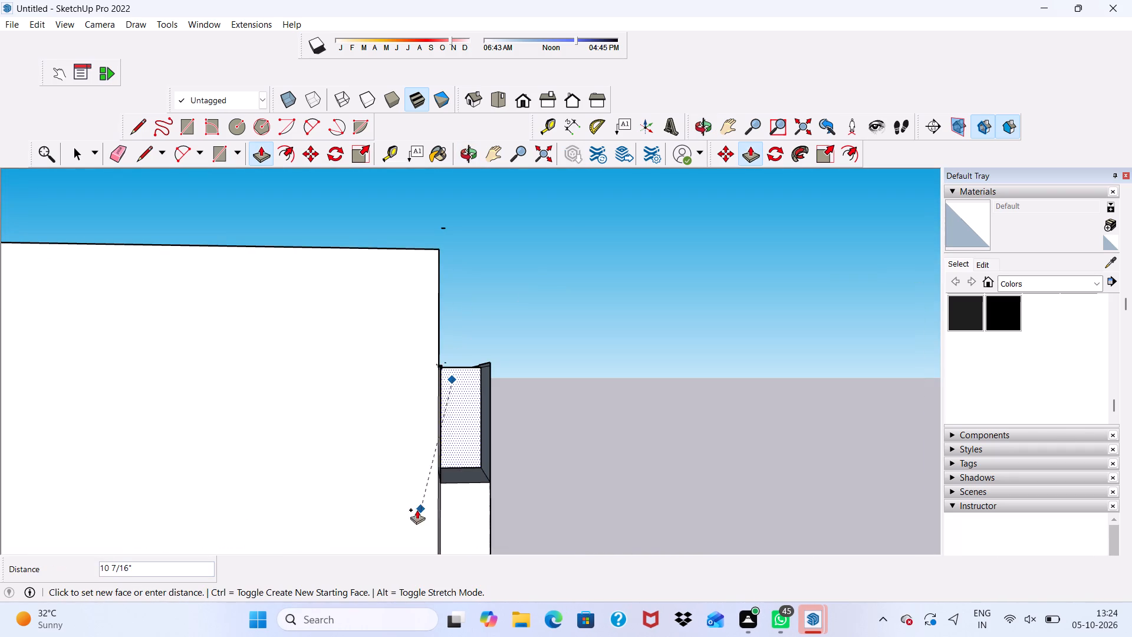
left_click(457, 488)
Push/Pull the narrow ledge on top of the lower side wall up 3' 7 13/16" to the terrace floor level.
middle_click_drag(416, 444, 424, 446)
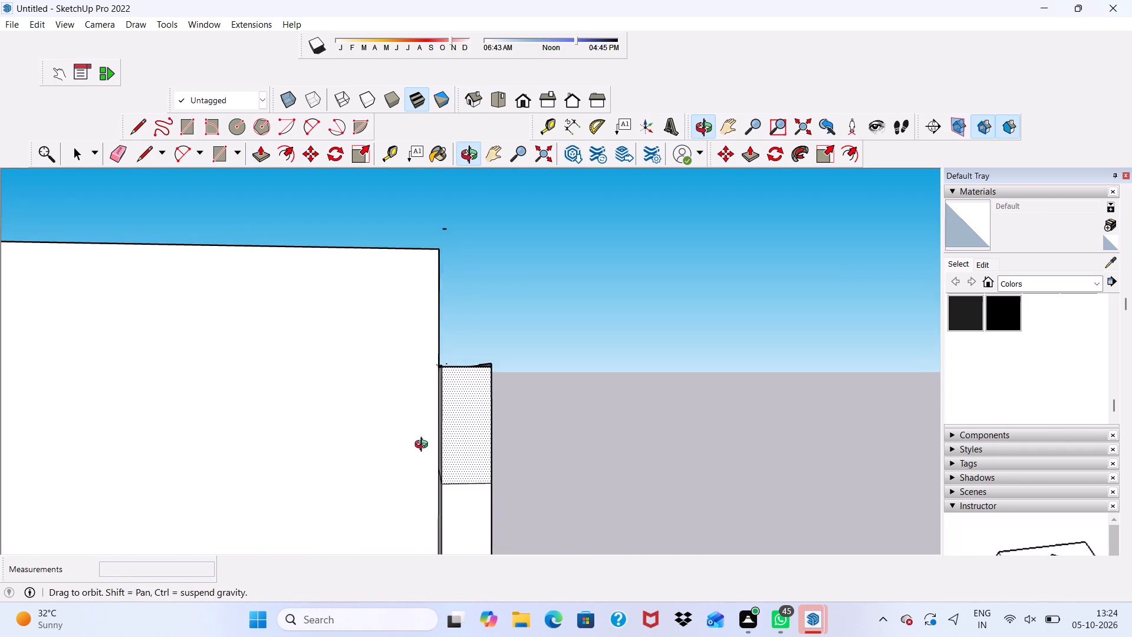
middle_click_drag(424, 446, 554, 520)
scroll(517, 382, "up", 13)
scroll(506, 371, "down", 8)
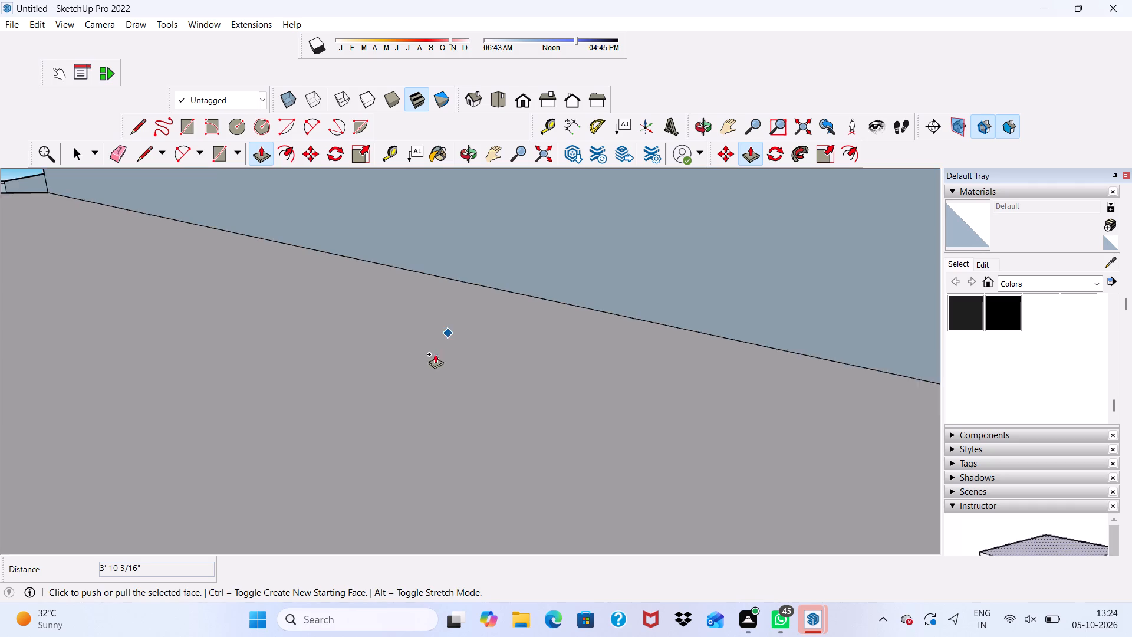
scroll(435, 354, "down", 2)
left_click(514, 94)
scroll(552, 260, "down", 3)
scroll(541, 300, "up", 1)
scroll(541, 304, "down", 14)
scroll(455, 328, "up", 1)
scroll(460, 285, "down", 20)
scroll(460, 285, "down", 3)
scroll(397, 267, "up", 1)
scroll(403, 287, "down", 1)
scroll(410, 306, "up", 1)
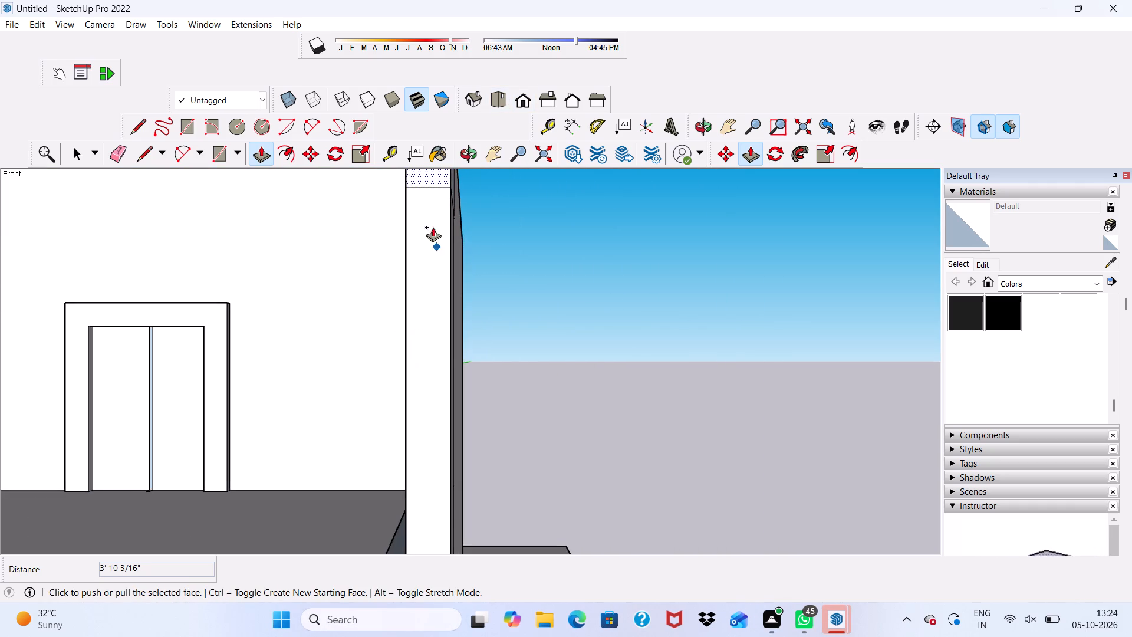
scroll(430, 223, "down", 11)
middle_click_drag(412, 236, 281, 198)
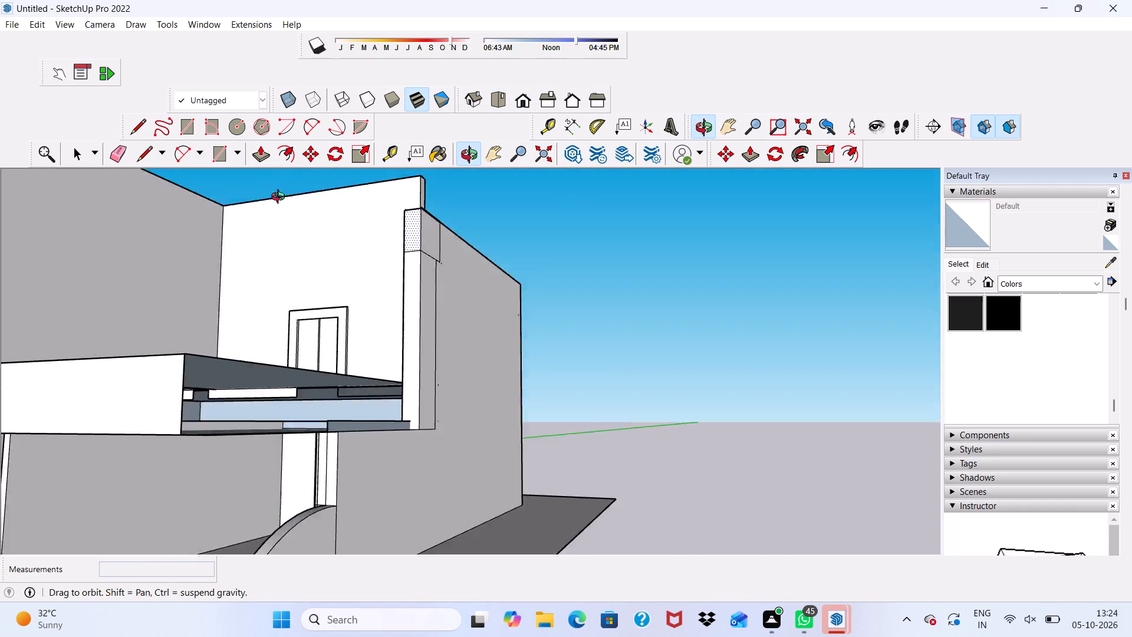
middle_click_drag(281, 198, 223, 258)
scroll(194, 491, "up", 7)
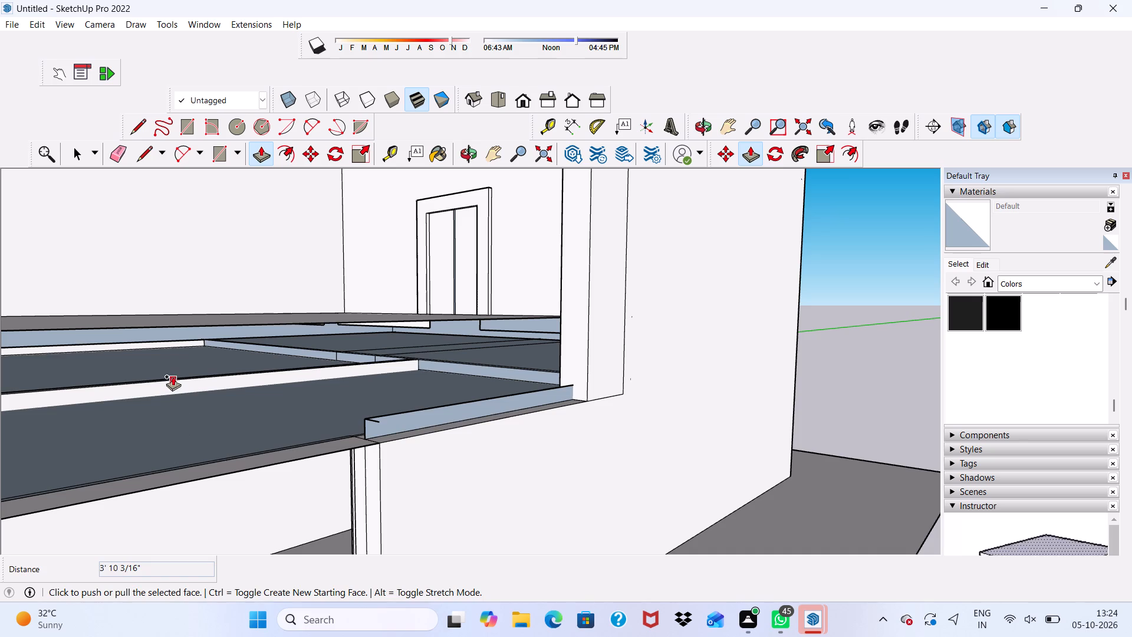
middle_click_drag(175, 383, 97, 380)
scroll(203, 445, "up", 6)
middle_click_drag(225, 419, 216, 467)
scroll(216, 468, "up", 3)
key("space")
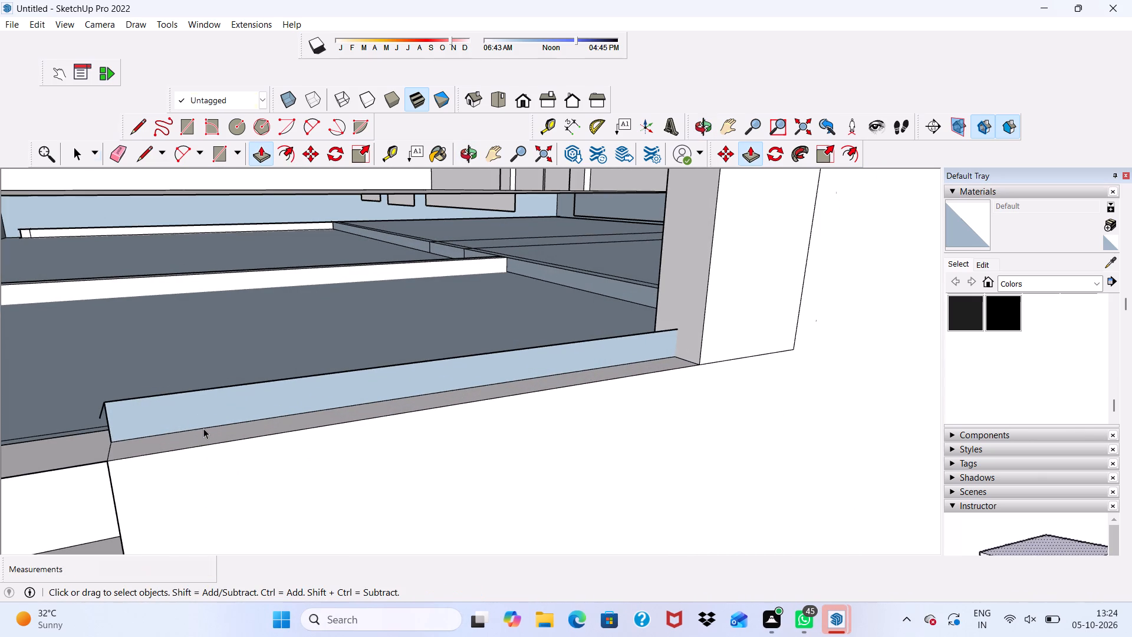
left_click(203, 428)
left_click(202, 437)
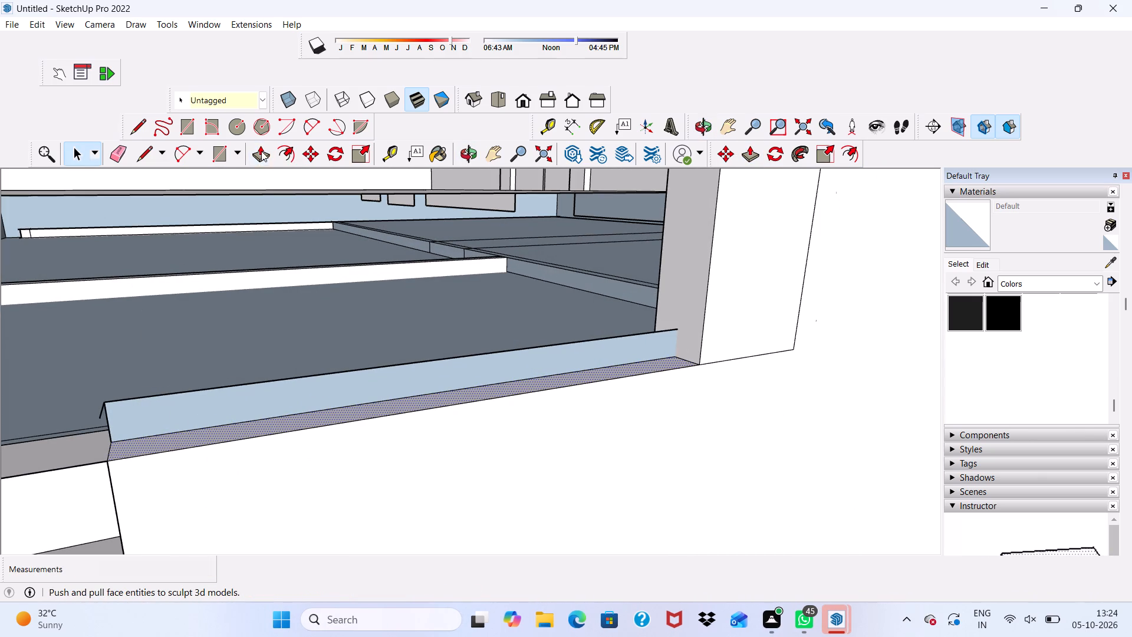
left_click(261, 151)
left_click(271, 416)
scroll(254, 368, "down", 3)
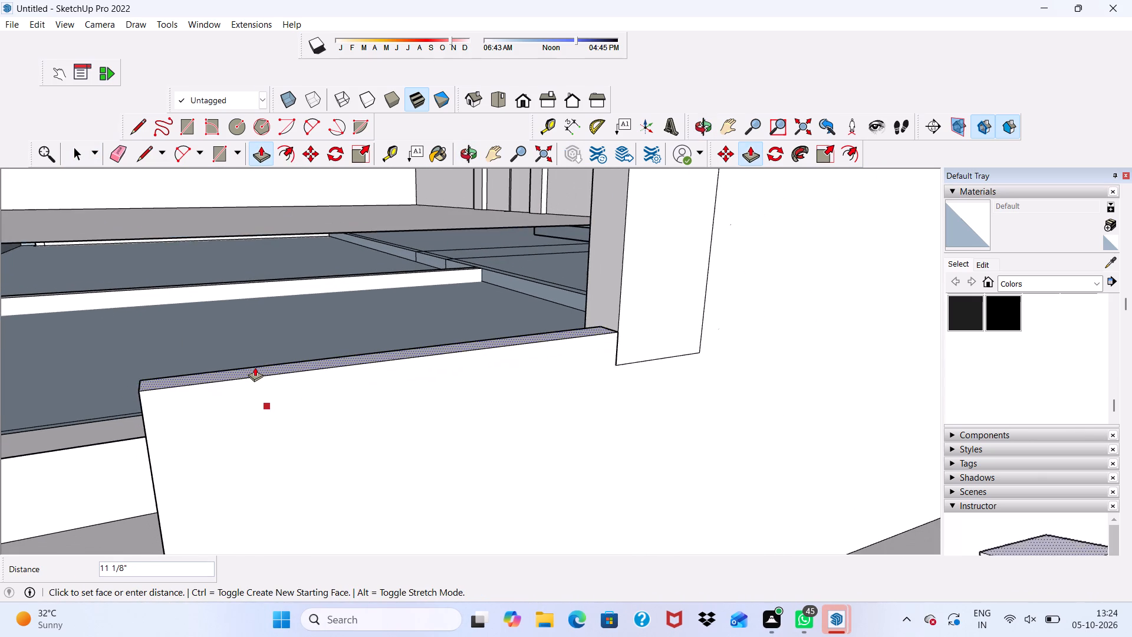
scroll(255, 367, "down", 2)
scroll(249, 316, "down", 1)
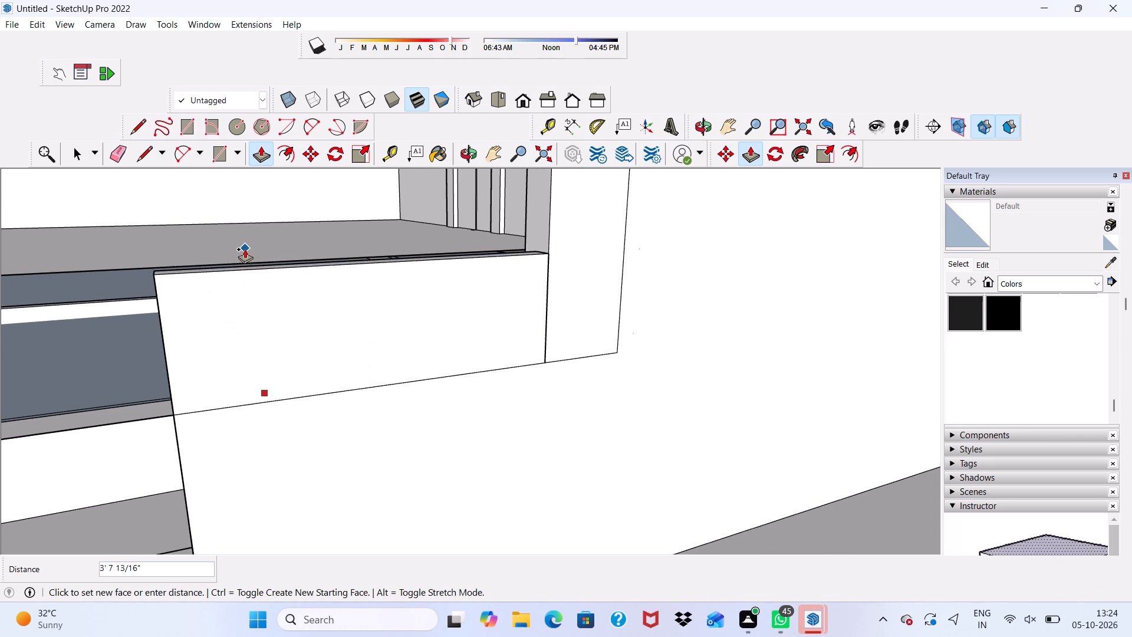
scroll(209, 263, "up", 3)
left_click(205, 254)
Push/Pull the underside of the hollow terrace floor down 3' 7 13/16" to the slab's bottom edge.
middle_click_drag(147, 304, 188, 257)
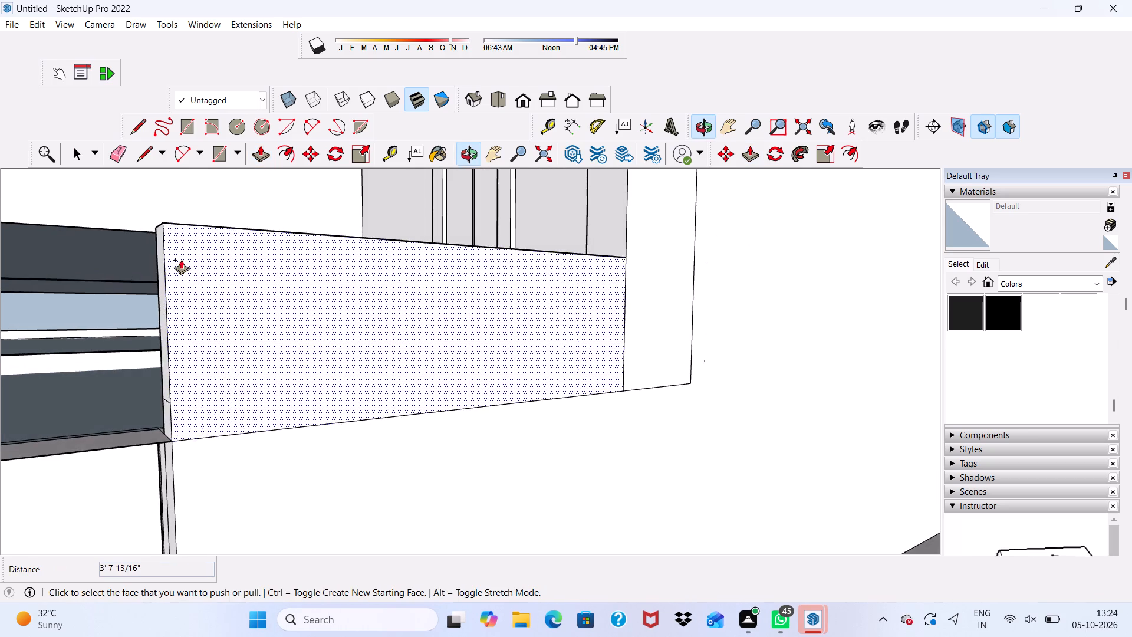
scroll(45, 292, "up", 1)
left_click(74, 234)
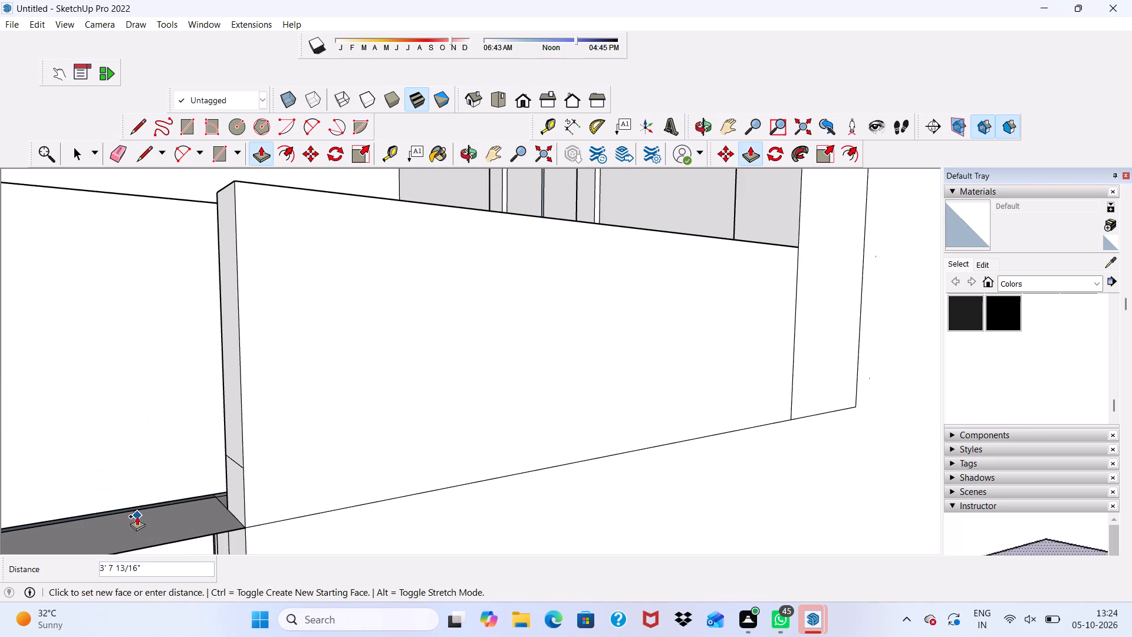
scroll(141, 537, "down", 1)
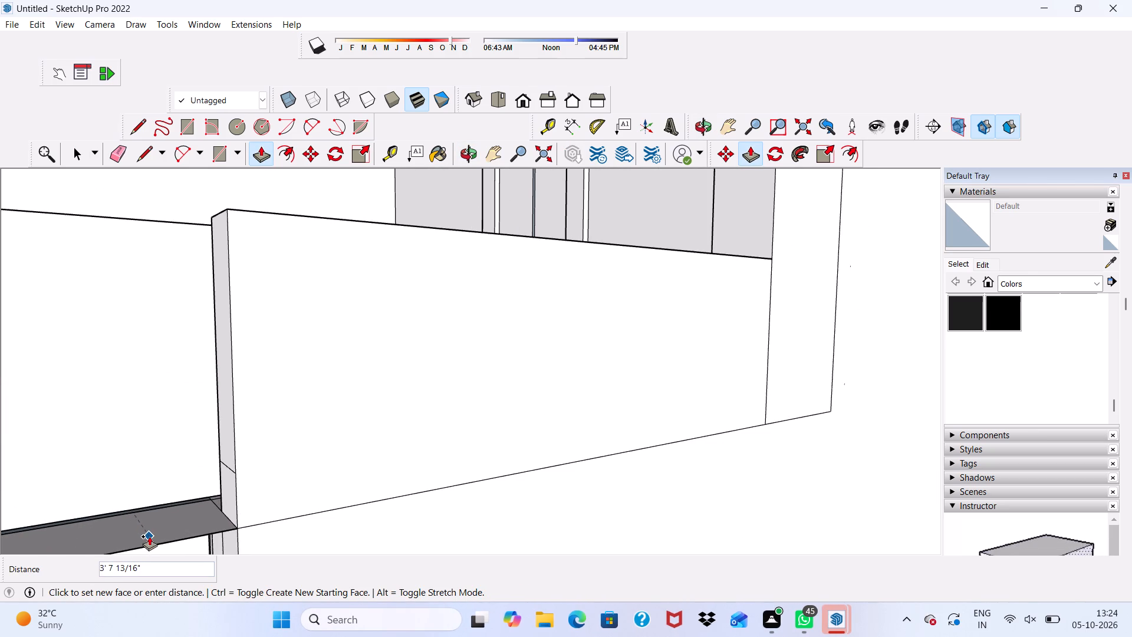
left_click(153, 549)
Push/Pull the terrace slab's long side face out 1' 5 5/8" to the outer face of the side wall.
scroll(131, 463, "down", 20)
scroll(131, 463, "down", 5)
middle_click_drag(318, 371, 521, 392)
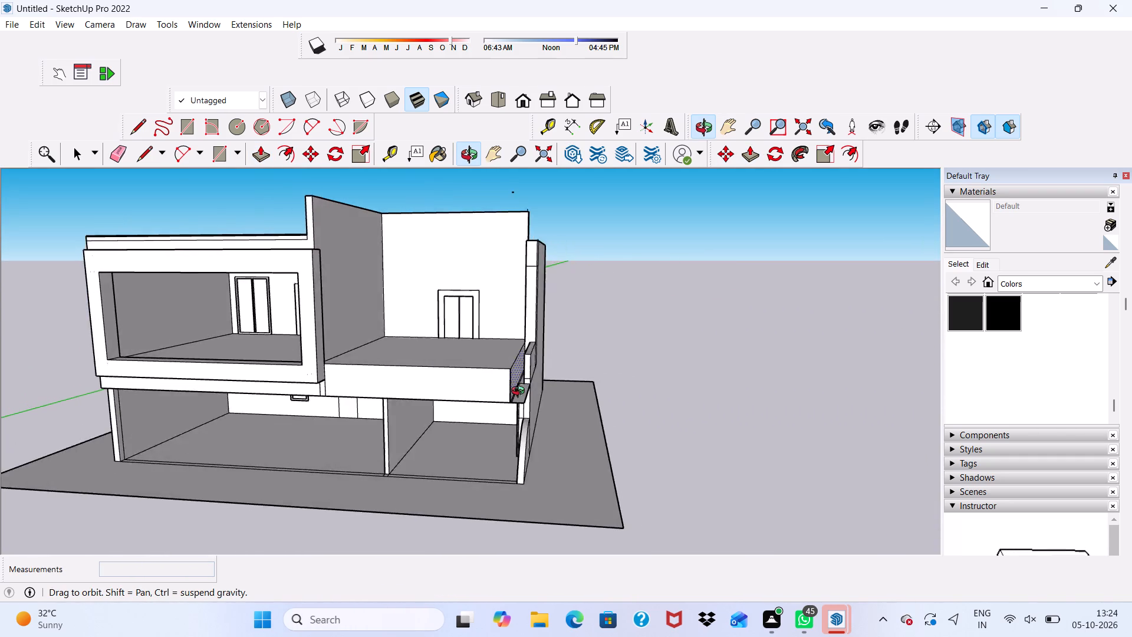
middle_click_drag(521, 392, 511, 417)
scroll(526, 410, "up", 3)
middle_click_drag(498, 379, 586, 360)
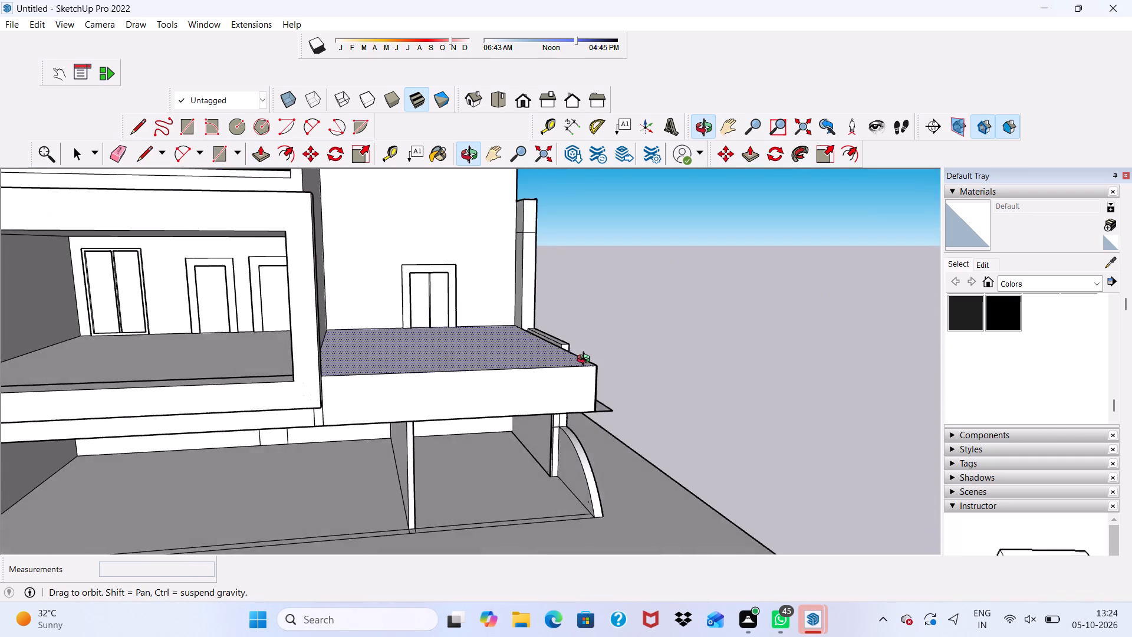
middle_click_drag(586, 360, 553, 403)
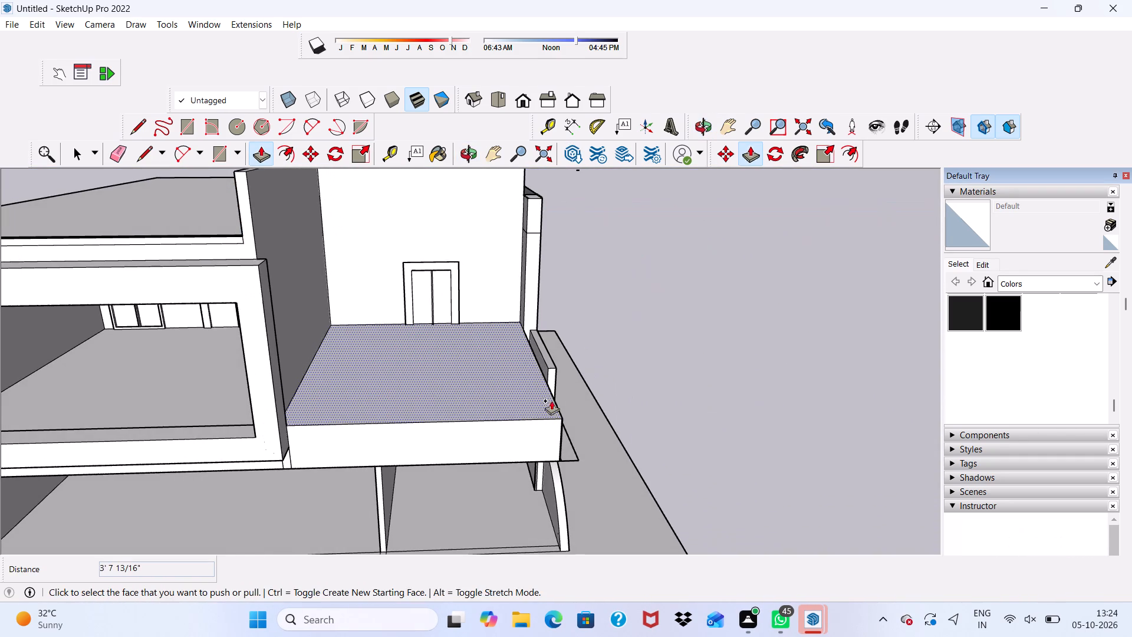
middle_click_drag(537, 383, 429, 388)
scroll(470, 416, "up", 7)
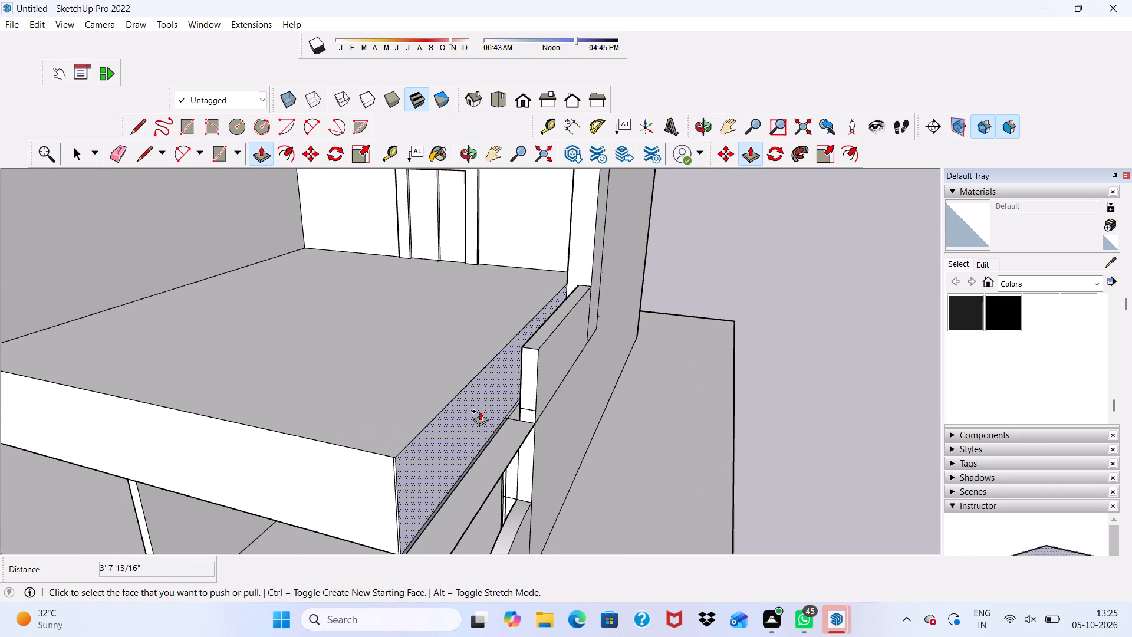
left_click(480, 411)
scroll(530, 334, "down", 2)
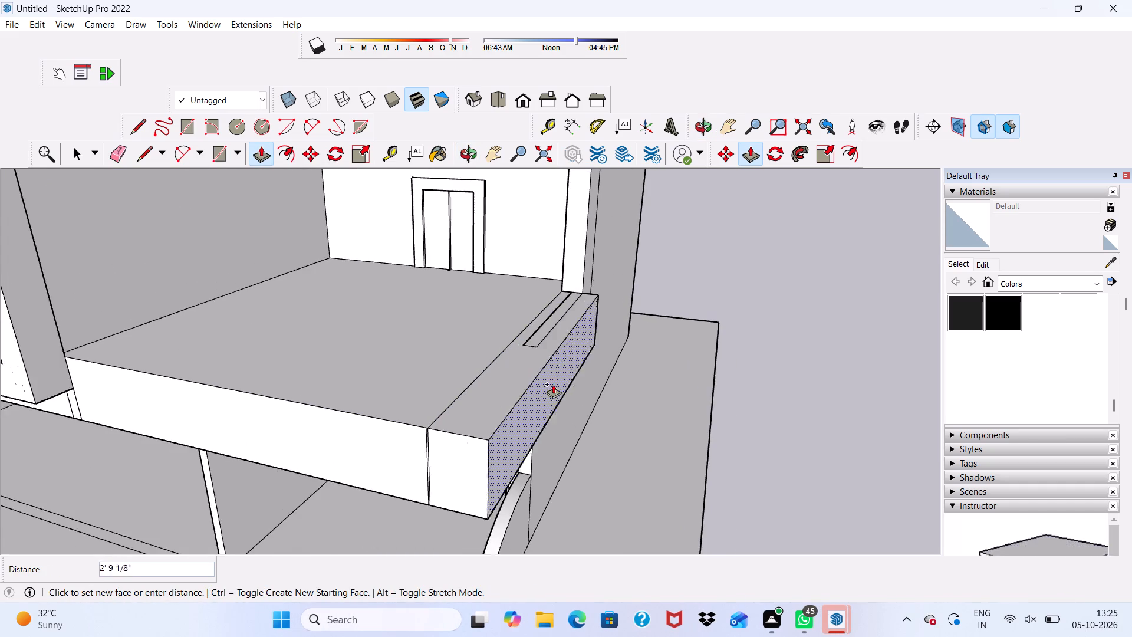
scroll(562, 393, "up", 3)
scroll(557, 406, "down", 3)
middle_click_drag(556, 408, 399, 241)
scroll(422, 280, "up", 3)
left_click(428, 362)
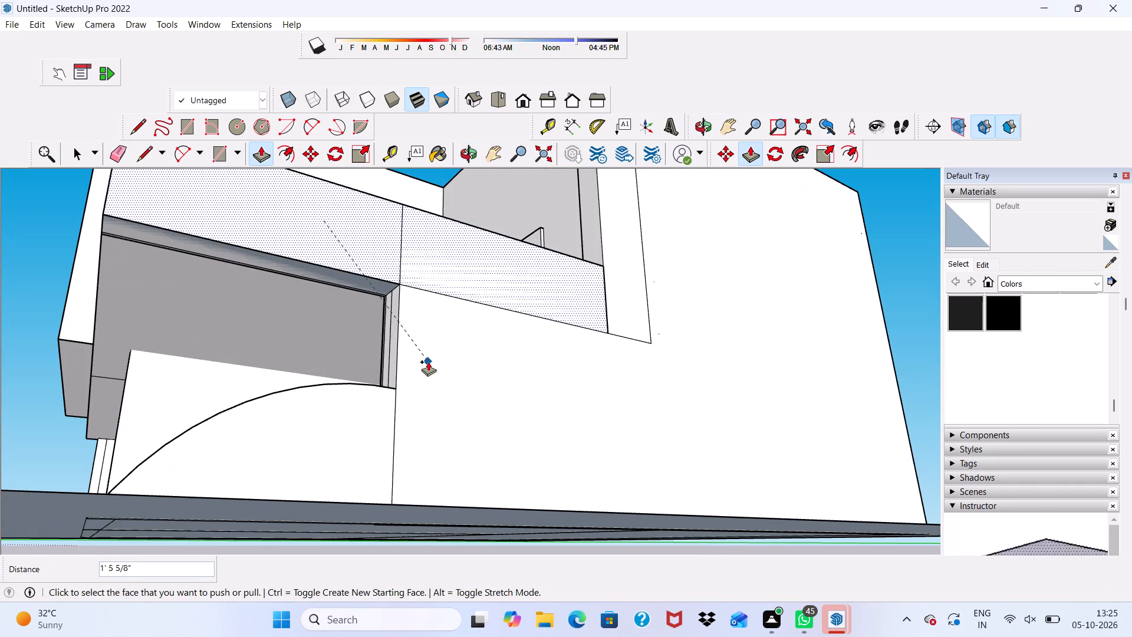
Push/Pull the raised wall's narrow end face along the slab's open side by about 10' 4 11/16" towards the terrace front.
scroll(352, 279, "down", 3)
middle_click_drag(377, 238, 416, 304)
scroll(435, 326, "up", 4)
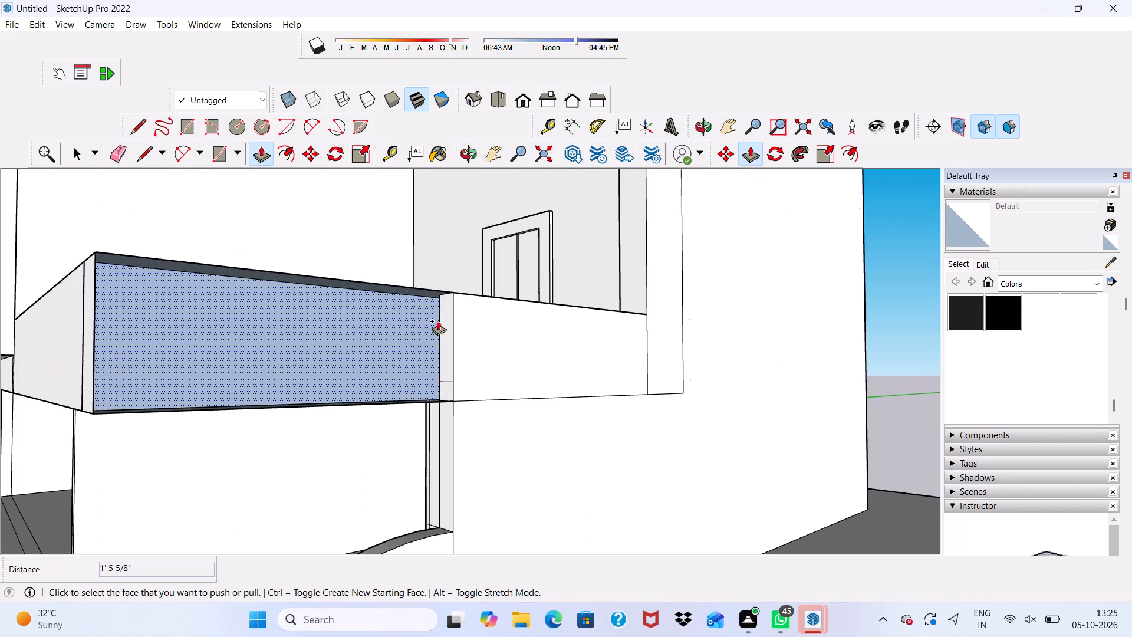
left_click(445, 333)
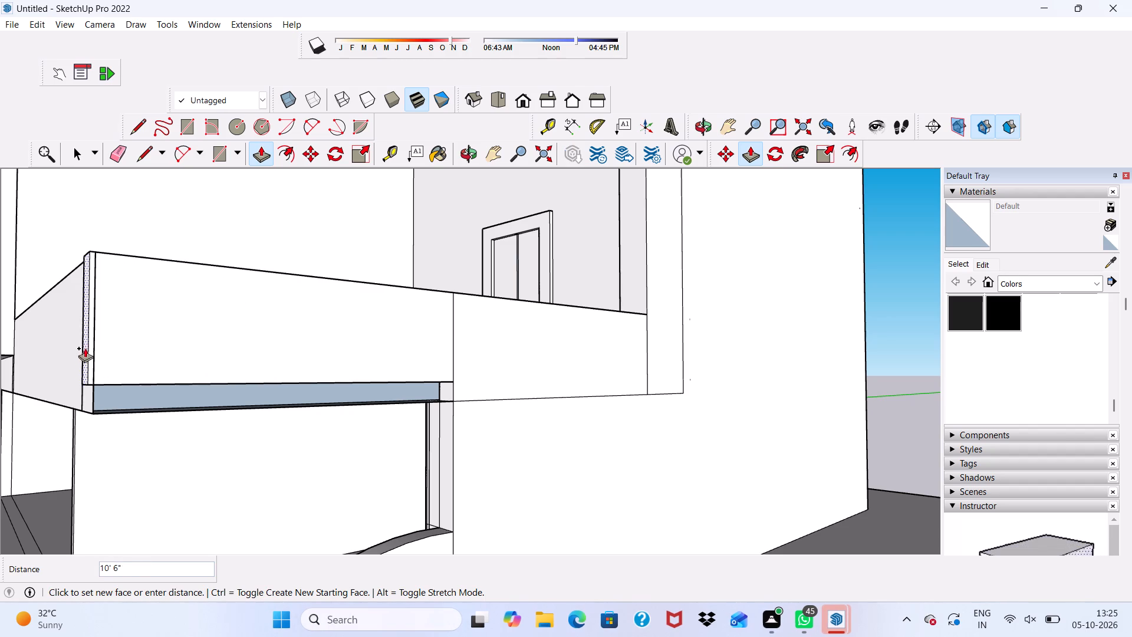
middle_click_drag(85, 350, 312, 390)
scroll(295, 391, "up", 1)
left_click(231, 383)
Push/Pull the recessed face in the pocket at the terrace's front corner by 2' 11 1/8", flush with the slab's front.
scroll(472, 434, "down", 1)
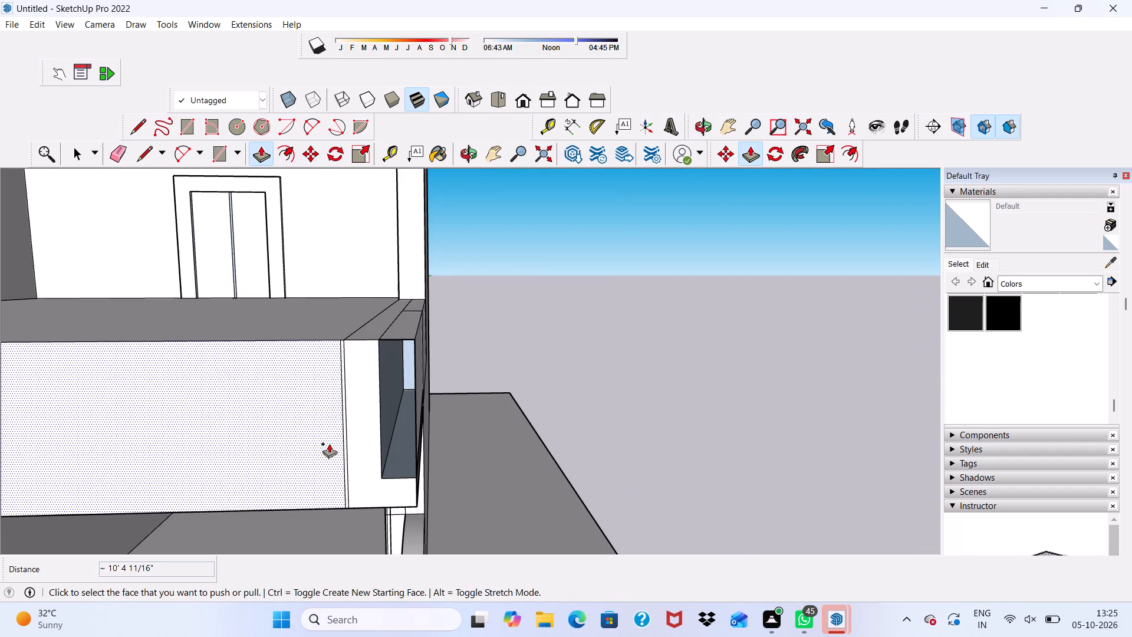
middle_click_drag(371, 419, 410, 415)
scroll(474, 459, "up", 3)
scroll(311, 396, "down", 4)
scroll(315, 396, "up", 1)
scroll(391, 415, "down", 2)
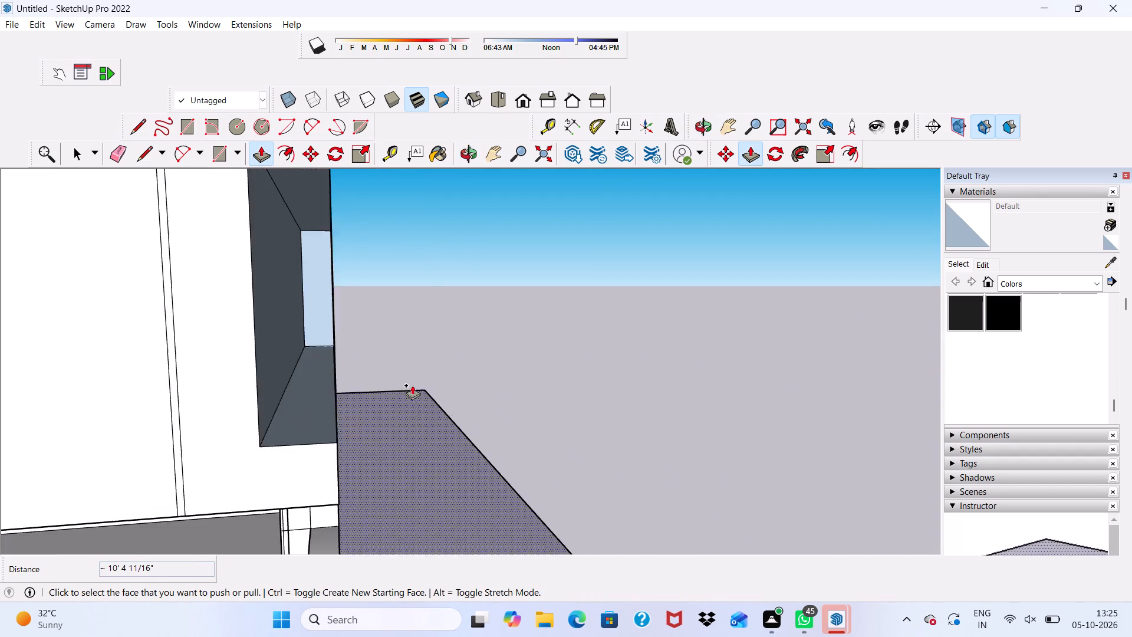
scroll(412, 385, "down", 1)
scroll(392, 390, "up", 3)
scroll(387, 409, "down", 1)
scroll(345, 441, "up", 3)
left_click(360, 389)
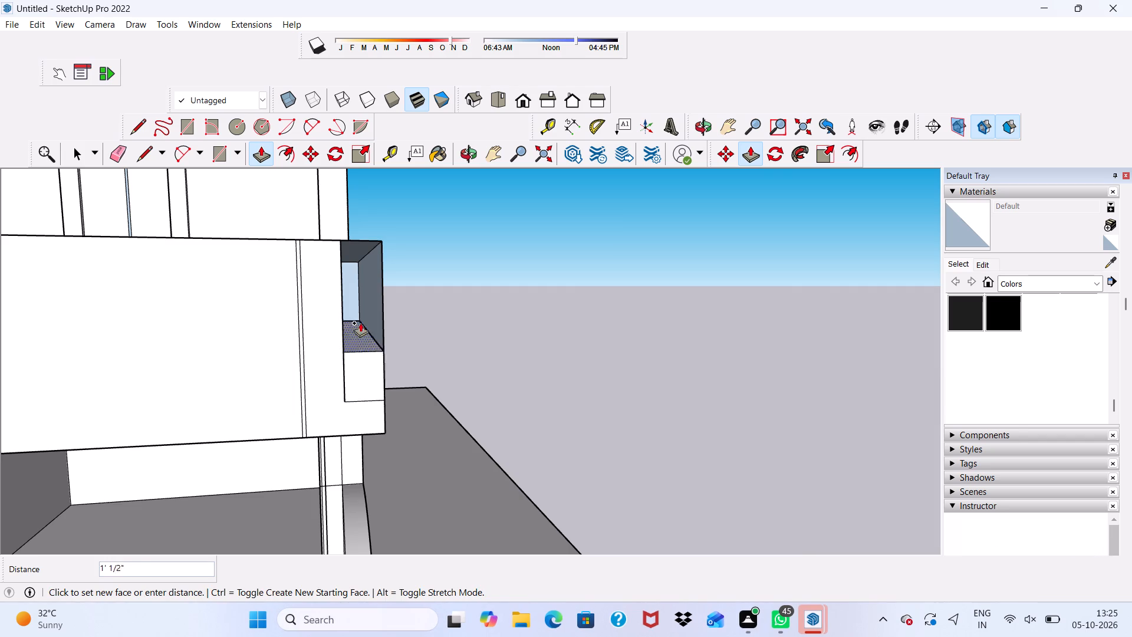
left_click(324, 245)
Push/Pull the recessed strip along the lower edge of the slab's open side out 1' 5 5/8" to the outer side face.
scroll(367, 311, "down", 2)
middle_click_drag(367, 311, 150, 358)
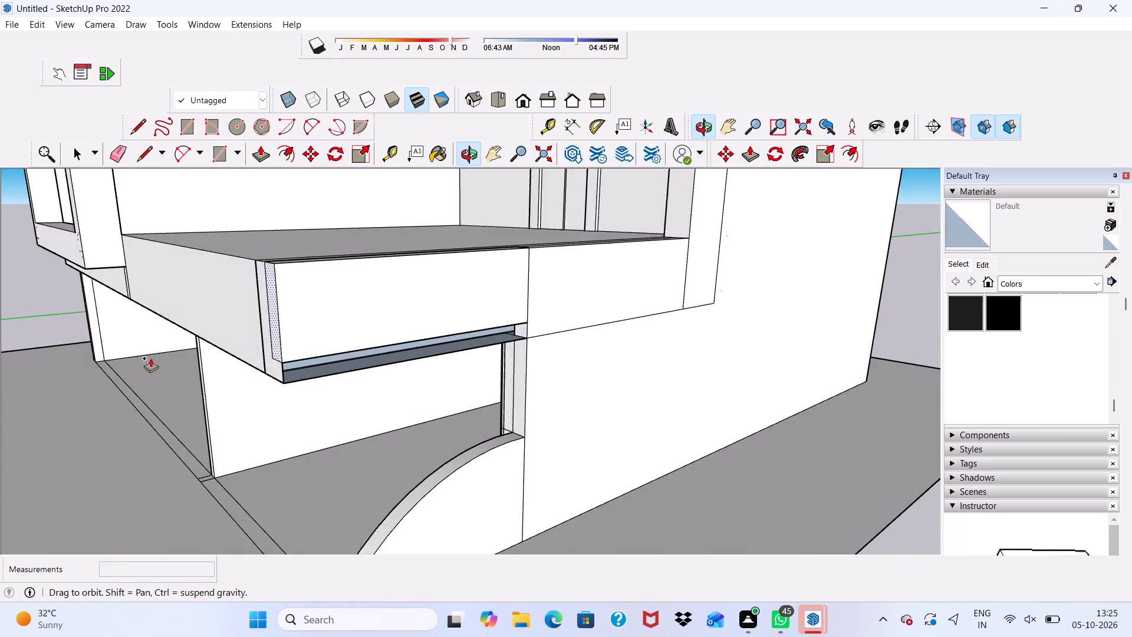
middle_click_drag(150, 358, 100, 346)
scroll(276, 349, "up", 10)
left_click(327, 365)
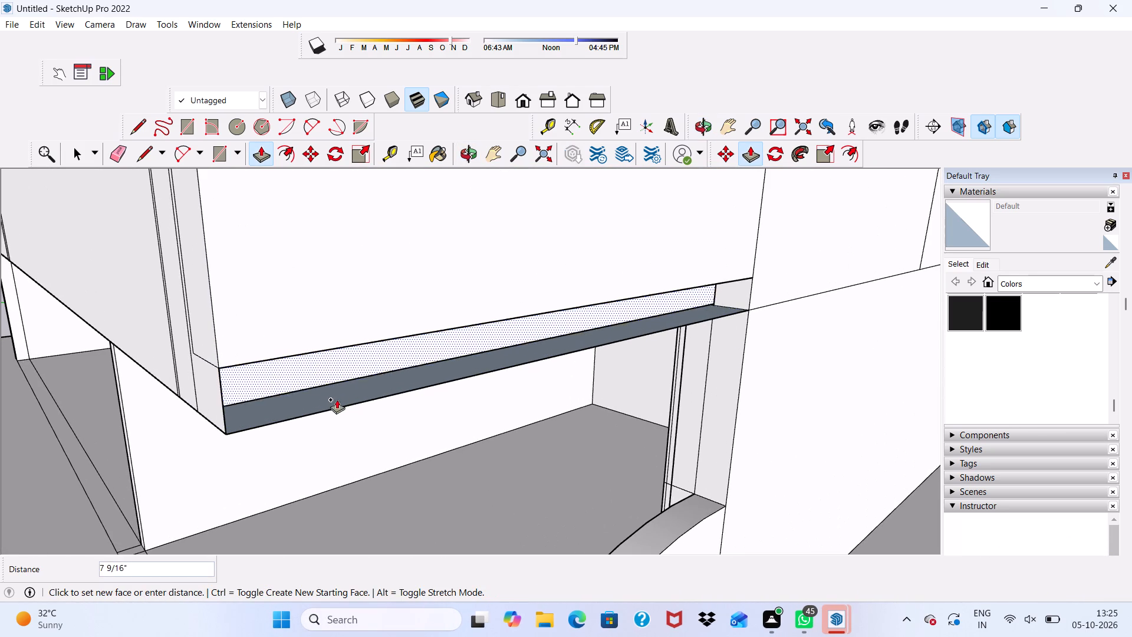
scroll(400, 382, "down", 4)
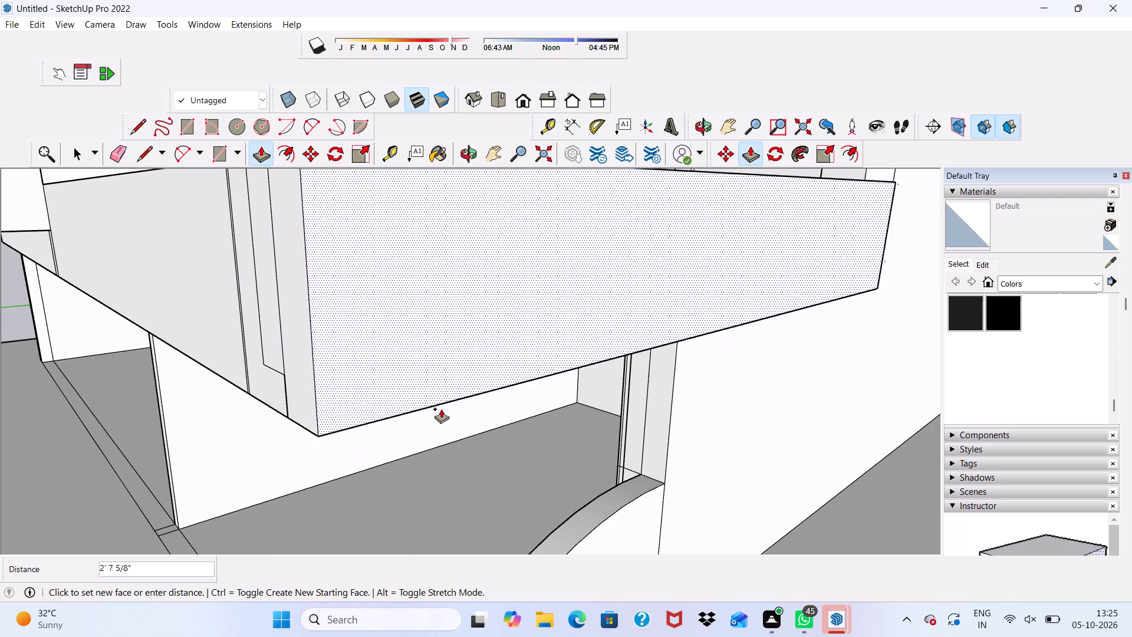
scroll(295, 423, "up", 4)
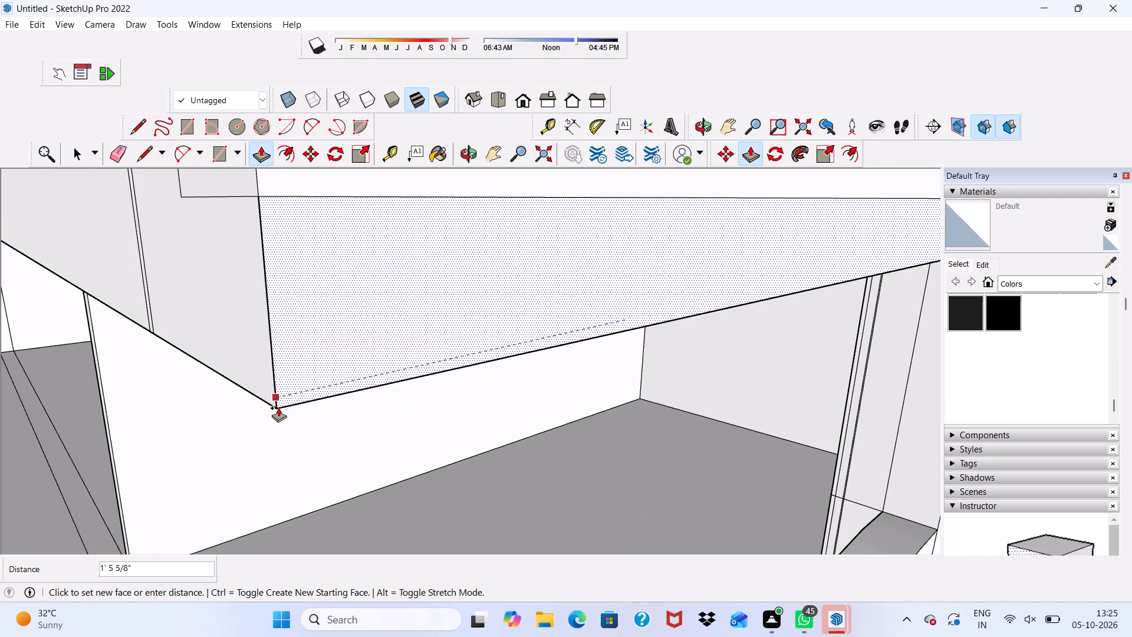
left_click(279, 409)
Push/Pull the small end face of the lower side recess about 10' 4 11/16" along the slab towards the terrace front.
scroll(279, 409, "down", 4)
middle_click_drag(316, 395, 243, 321)
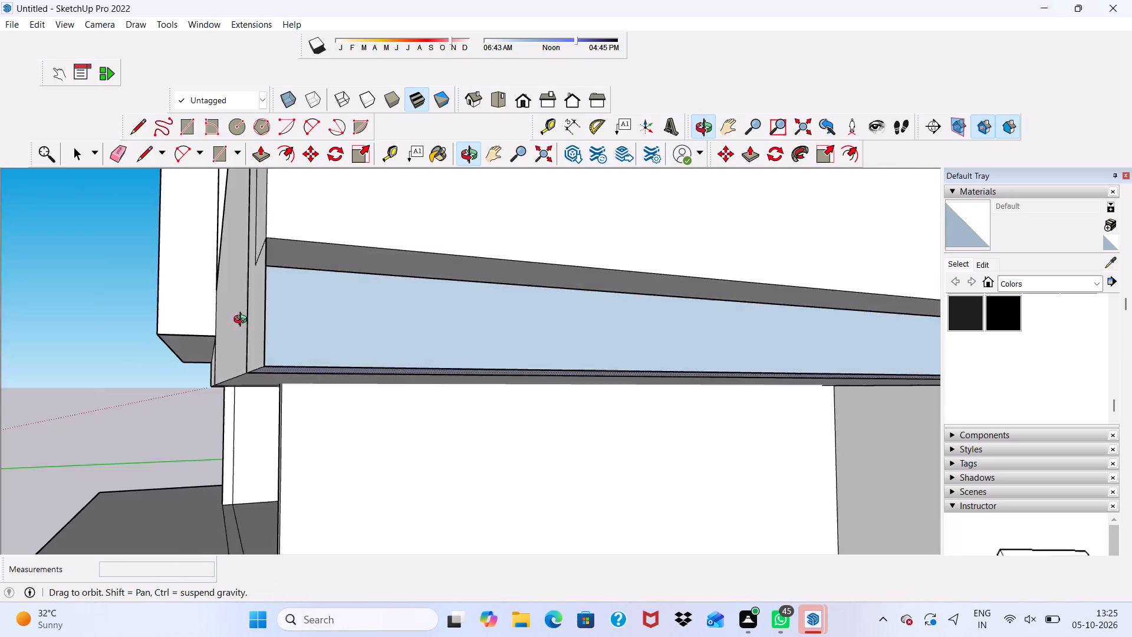
middle_click_drag(243, 321, 322, 300)
scroll(394, 311, "down", 1)
scroll(394, 316, "up", 1)
scroll(396, 324, "down", 20)
scroll(396, 324, "down", 1)
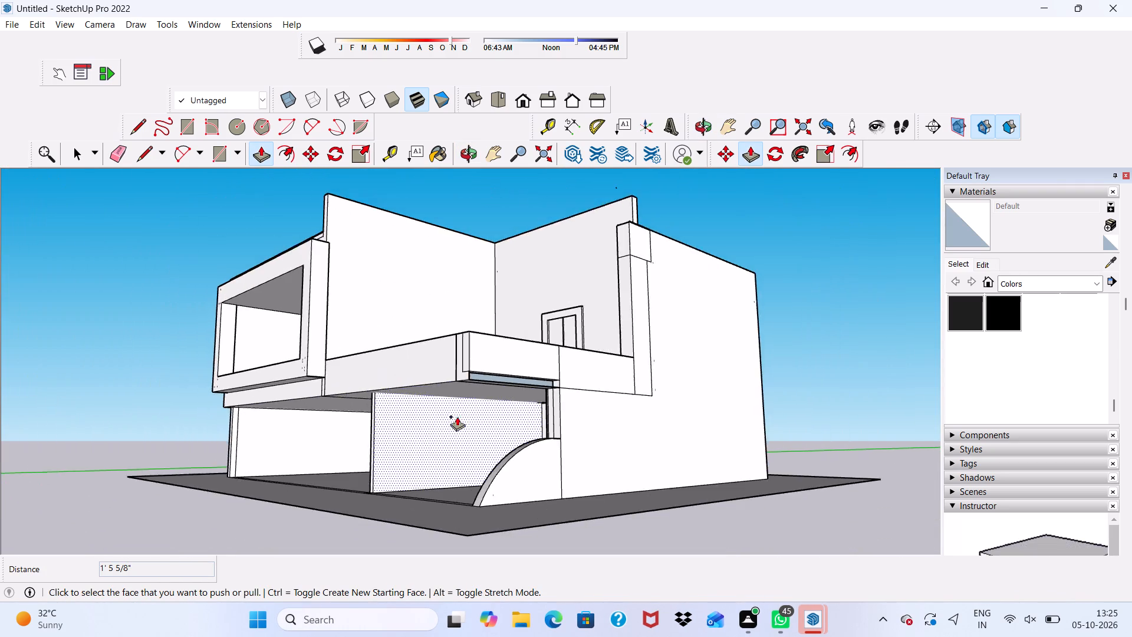
scroll(457, 416, "down", 4)
middle_click_drag(419, 420, 587, 441)
middle_click_drag(588, 438, 589, 432)
scroll(587, 406, "up", 3)
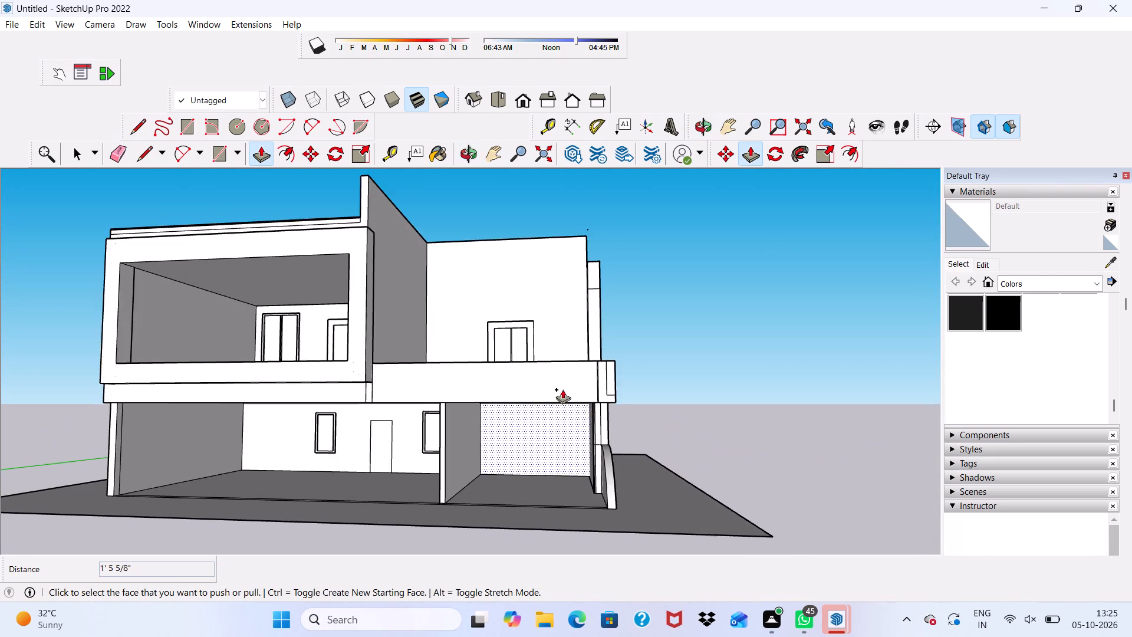
scroll(549, 407, "up", 1)
scroll(545, 353, "down", 5)
middle_click_drag(552, 369, 299, 404)
scroll(455, 444, "up", 5)
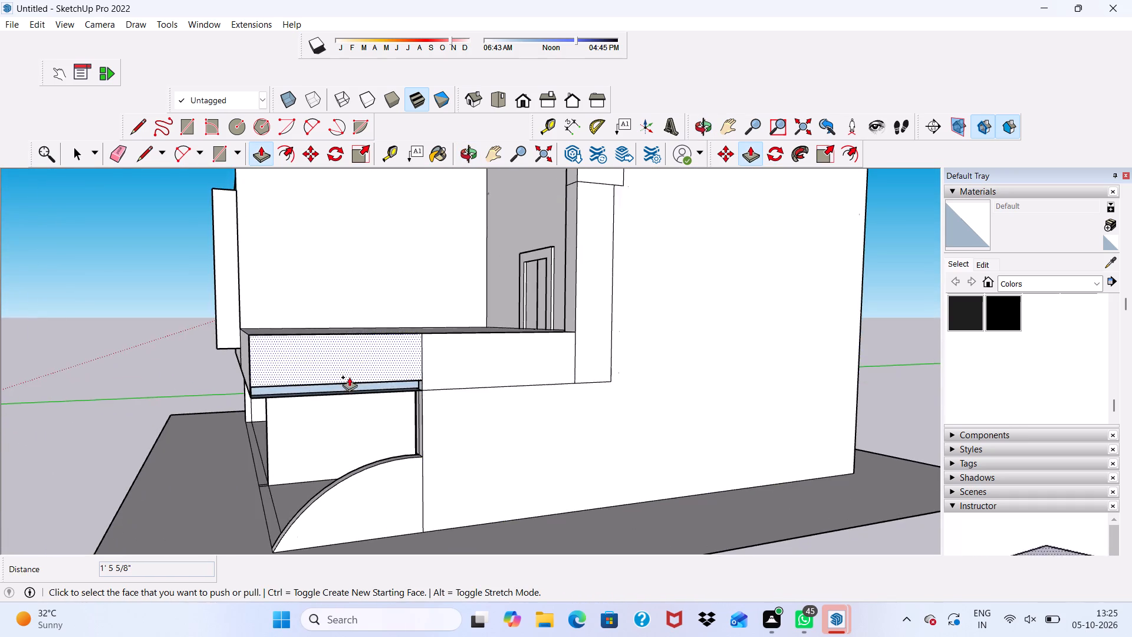
middle_click_drag(349, 377, 470, 360)
middle_click(472, 361)
scroll(536, 374, "up", 9)
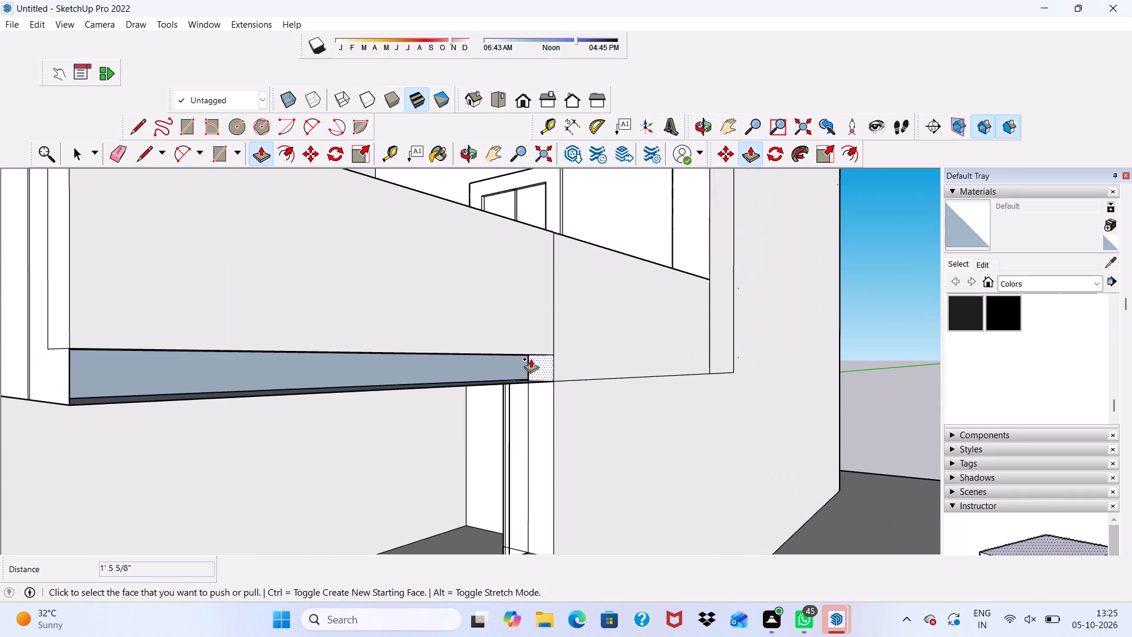
left_click(531, 359)
scroll(224, 416, "down", 3)
scroll(138, 399, "up", 3)
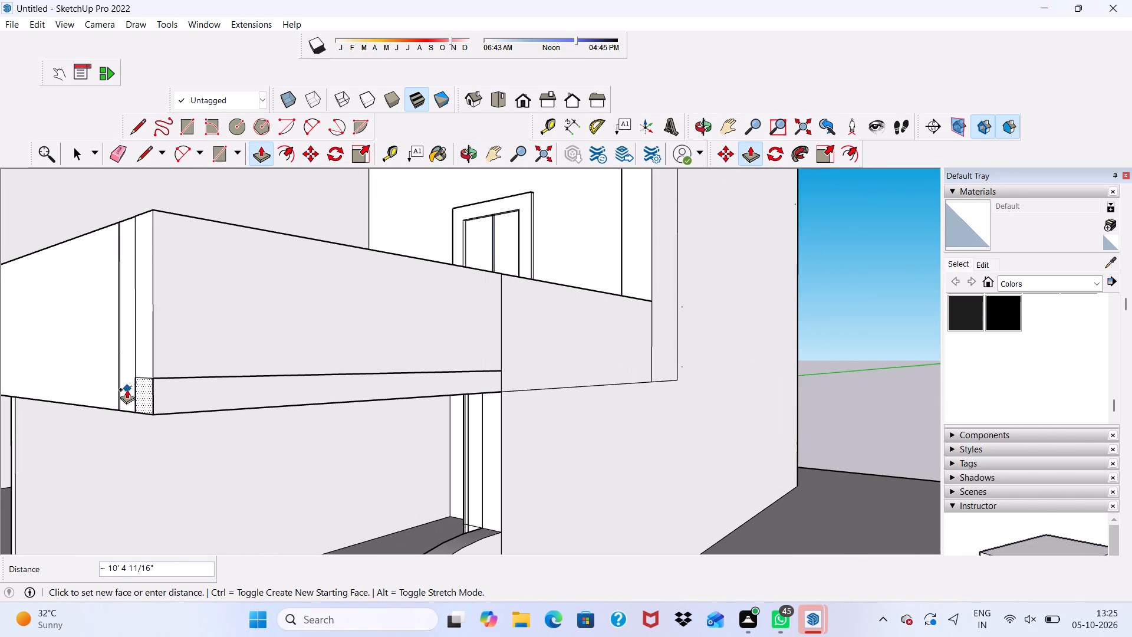
left_click(127, 389)
Push/Pull the recessed face in the pocket at the slab's lower front corner by 9".
scroll(127, 389, "up", 4)
scroll(128, 373, "down", 2)
middle_click_drag(147, 379, 297, 376)
scroll(382, 462, "up", 3)
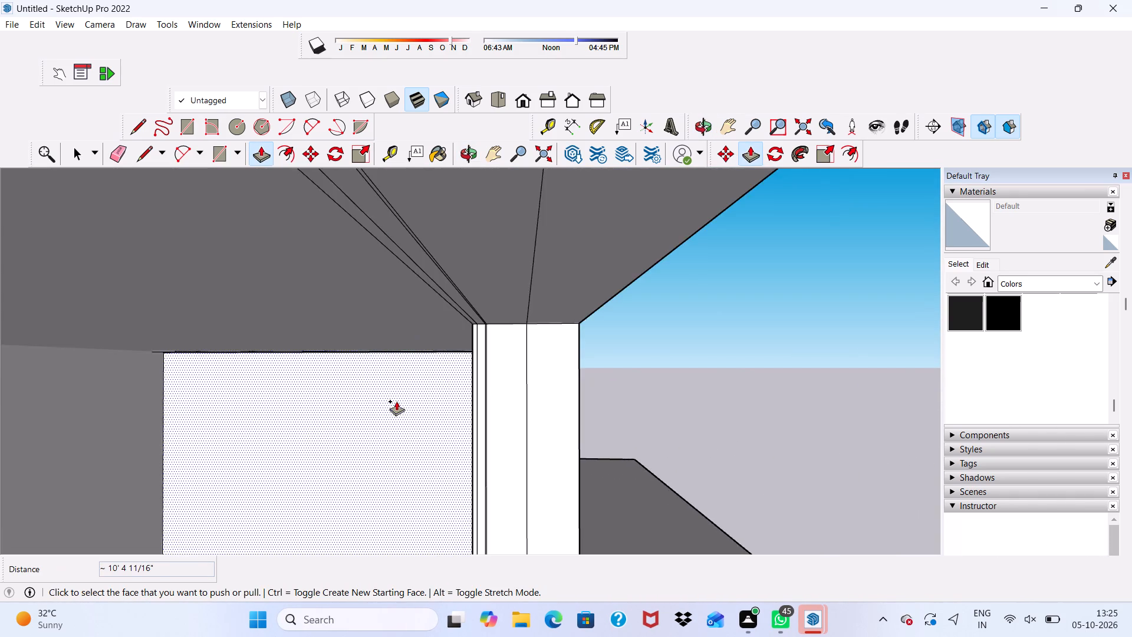
scroll(406, 362, "down", 6)
scroll(430, 442, "up", 3)
scroll(396, 390, "up", 3)
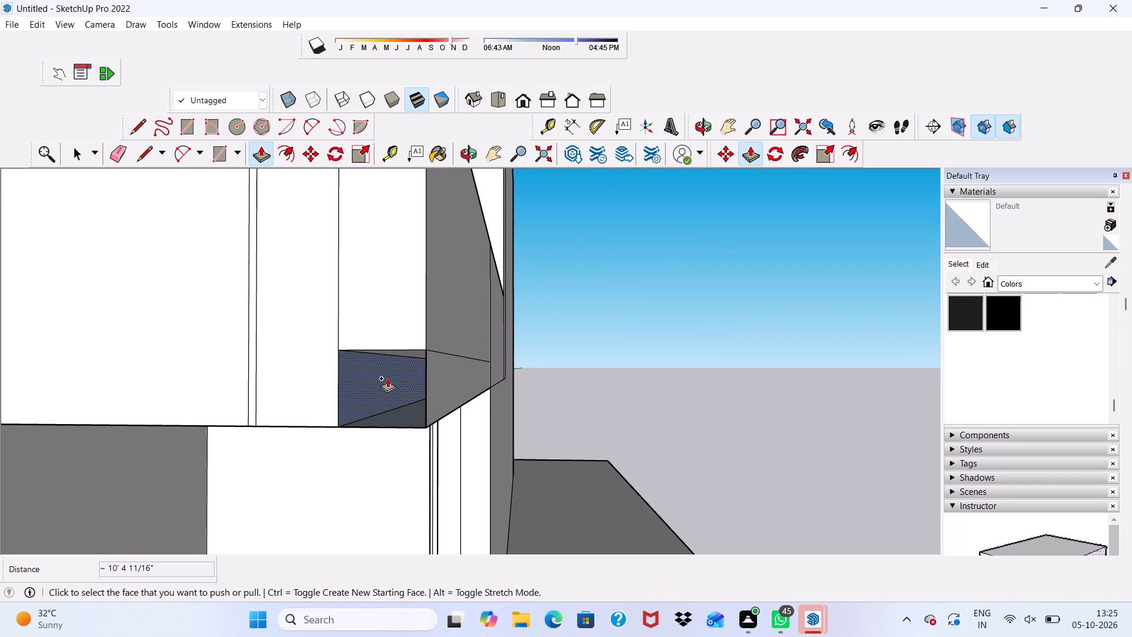
left_click(380, 378)
left_click(433, 406)
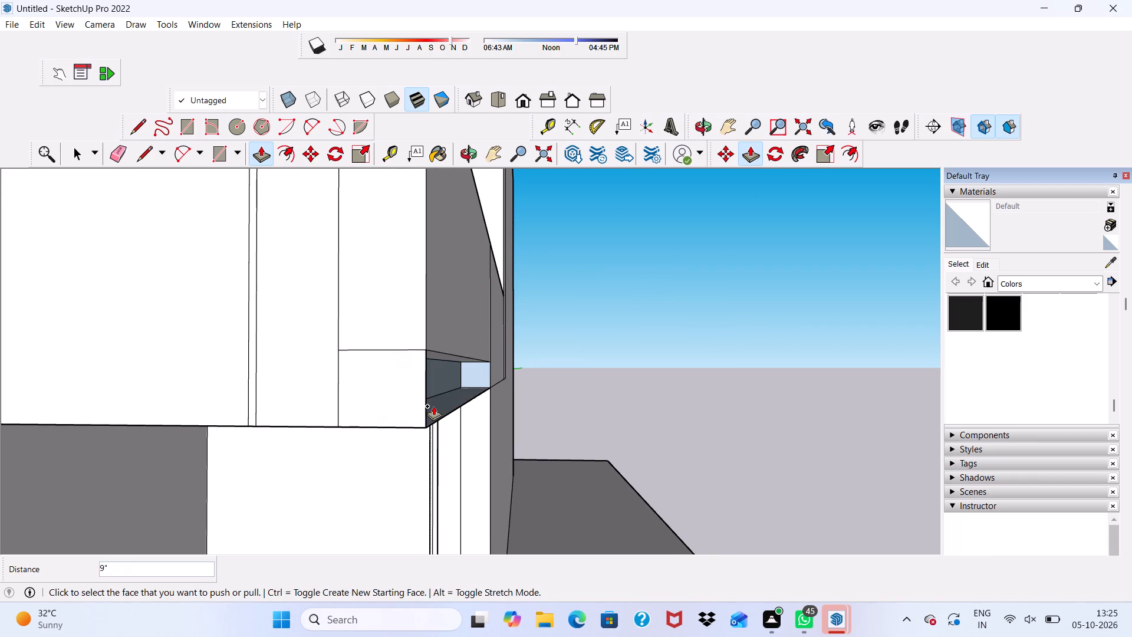
Push/Pull the bottom face of the open recess along the slab's side up 7 13/16" to the recess's top edge.
scroll(433, 405, "down", 2)
middle_click_drag(433, 405, 315, 421)
scroll(341, 405, "up", 4)
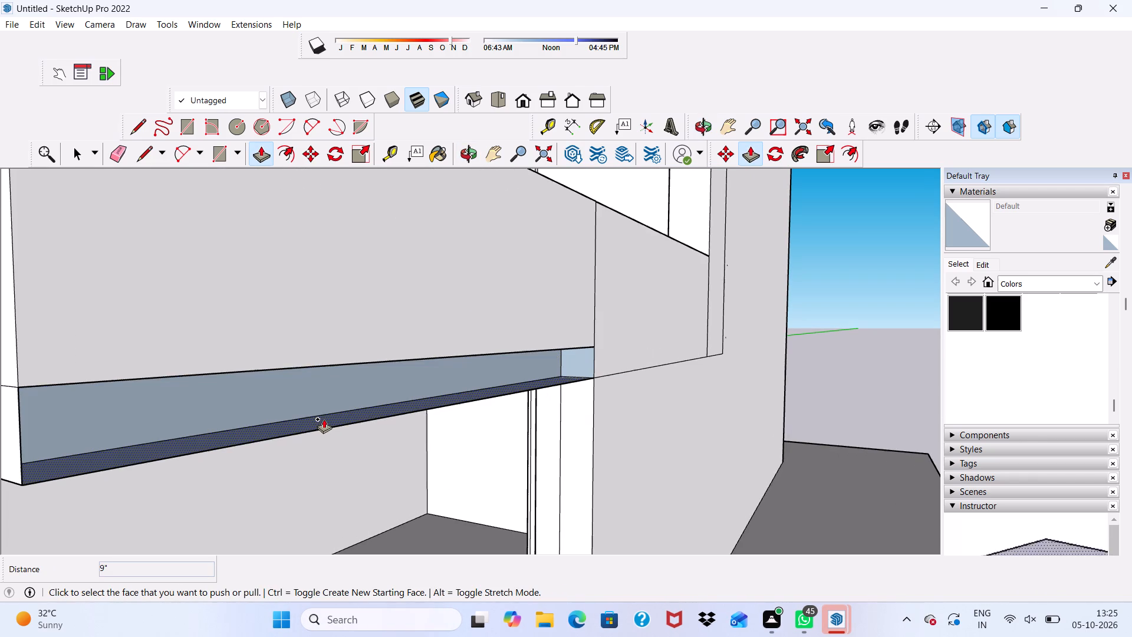
left_click(324, 419)
left_click(316, 365)
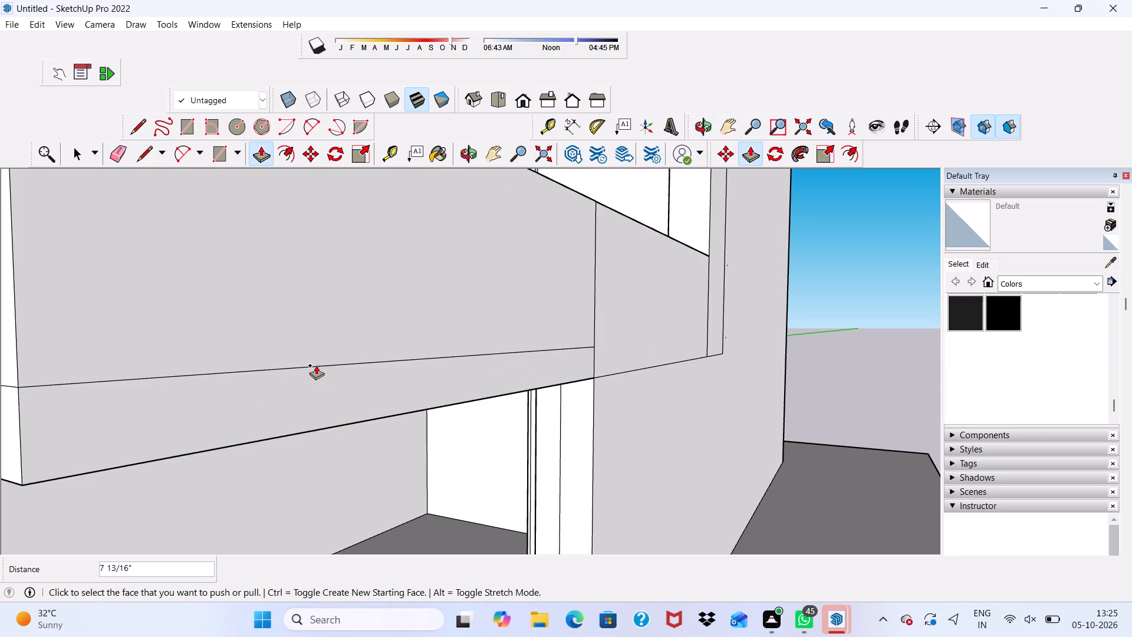
Erase the two short seam lines on the slab's front face beside the projecting balcony frame.
scroll(308, 371, "down", 14)
middle_click_drag(316, 434, 428, 481)
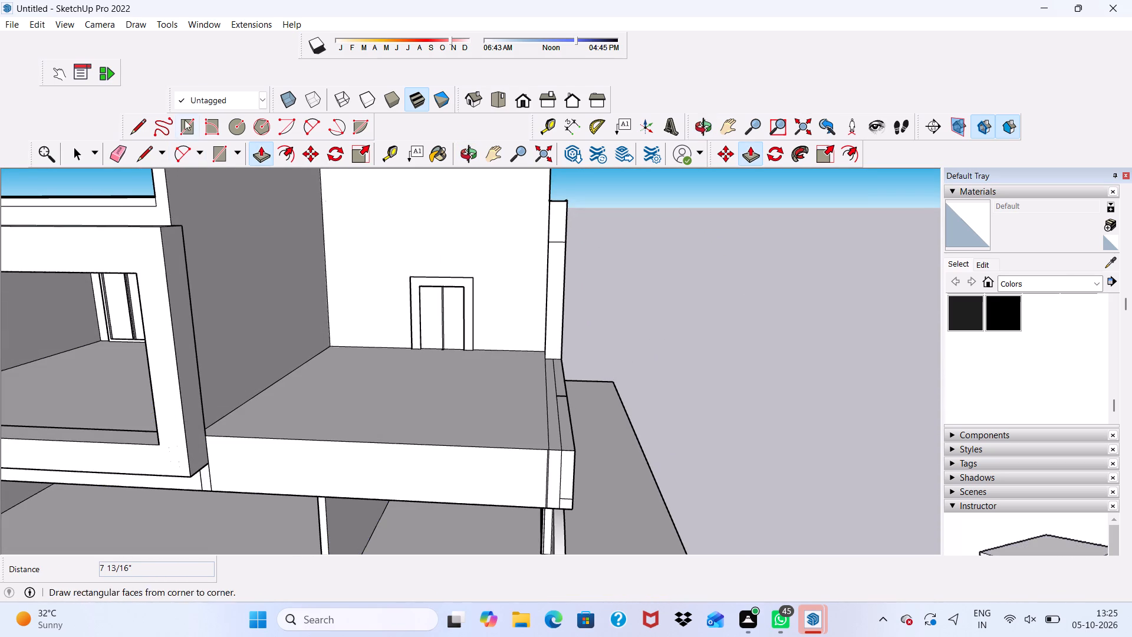
left_click(118, 147)
scroll(192, 582, "up", 3)
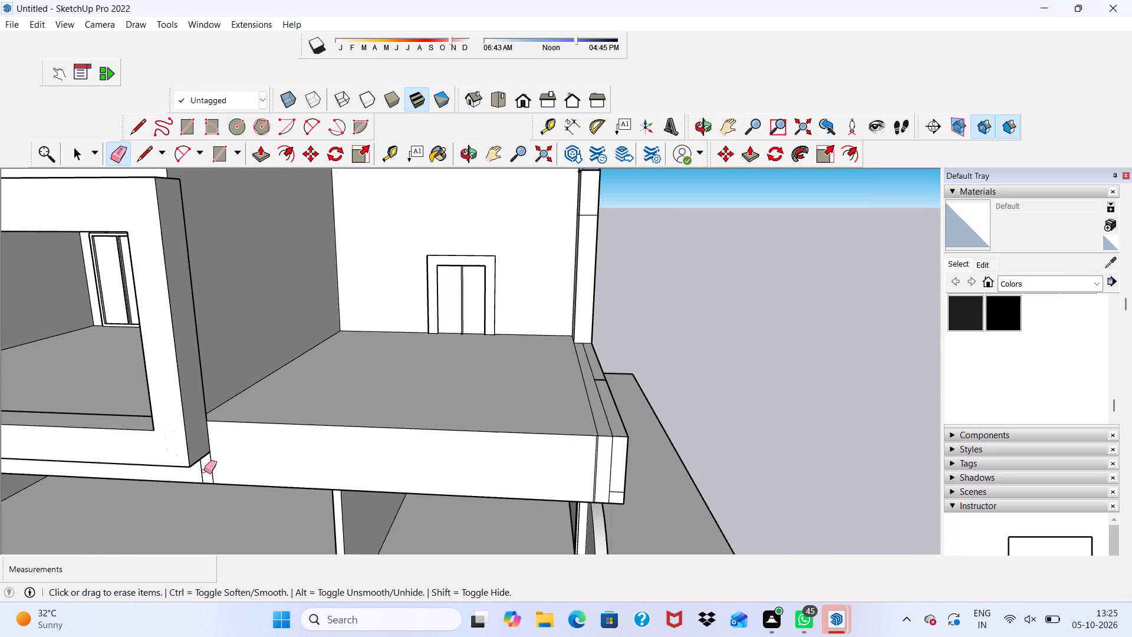
scroll(198, 468, "up", 3)
left_click_drag(202, 469, 218, 467)
scroll(84, 494, "down", 1)
scroll(52, 513, "up", 1)
scroll(40, 522, "down", 6)
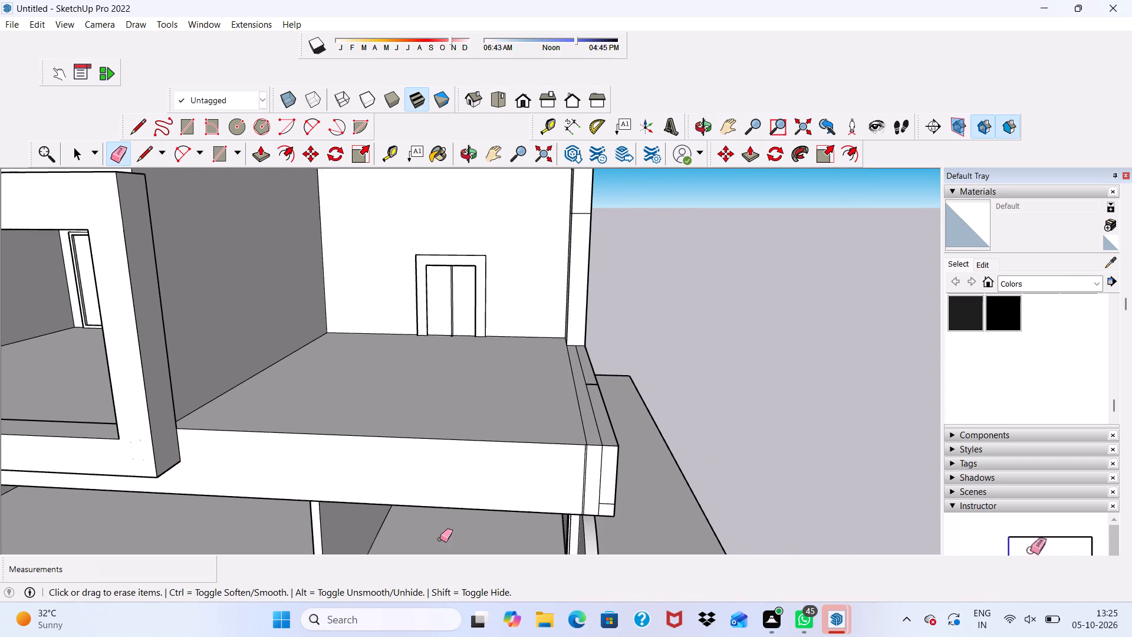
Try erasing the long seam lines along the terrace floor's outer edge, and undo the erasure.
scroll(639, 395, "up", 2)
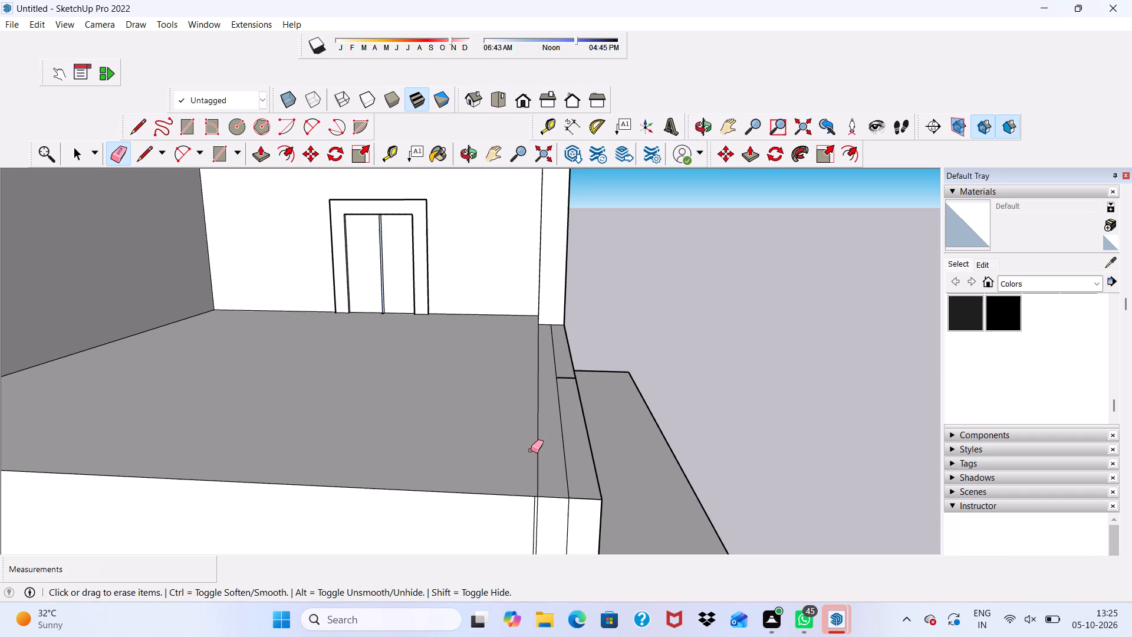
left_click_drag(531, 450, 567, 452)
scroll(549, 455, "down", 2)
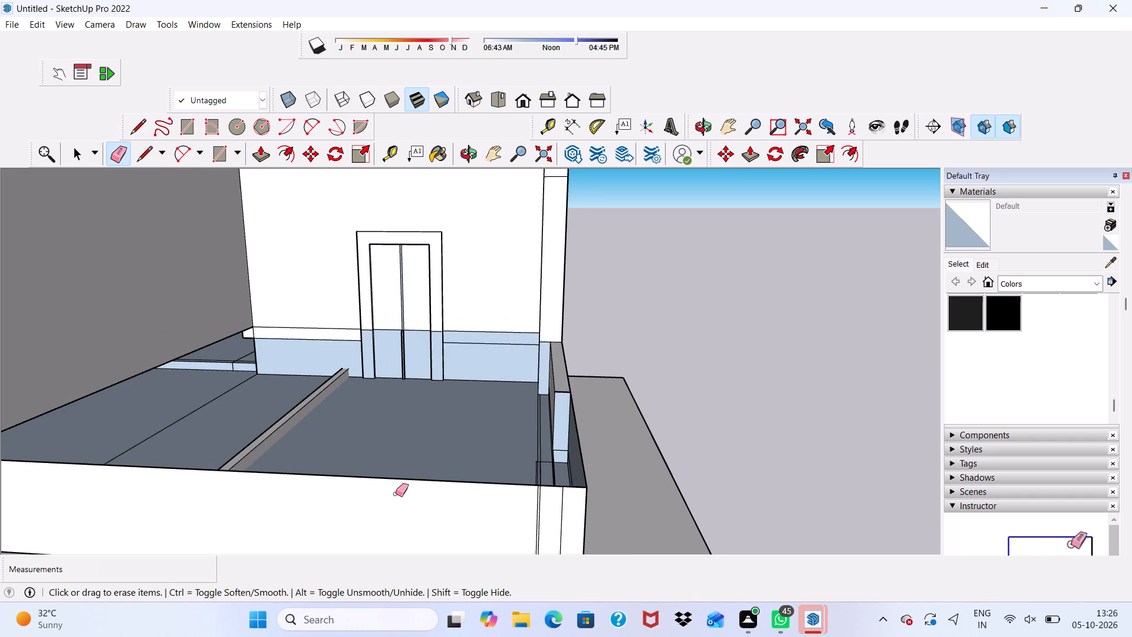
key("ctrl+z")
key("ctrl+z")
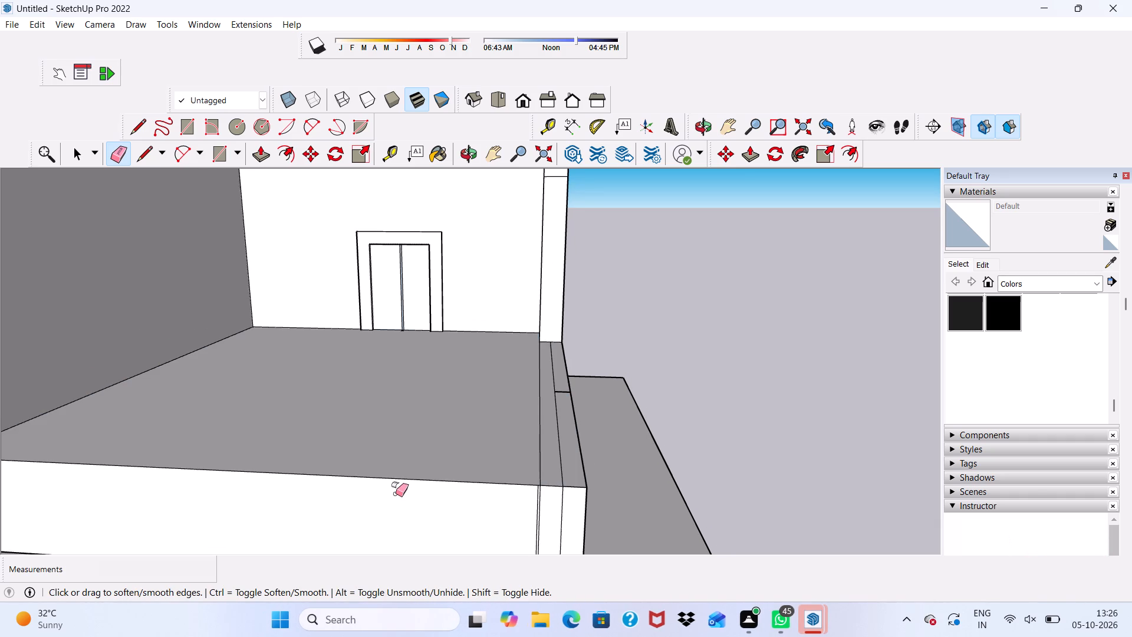
Soften the two long seam lines running along the terrace floor's outer edge with the Eraser.
scroll(387, 439, "down", 6)
middle_click_drag(600, 386, 431, 268)
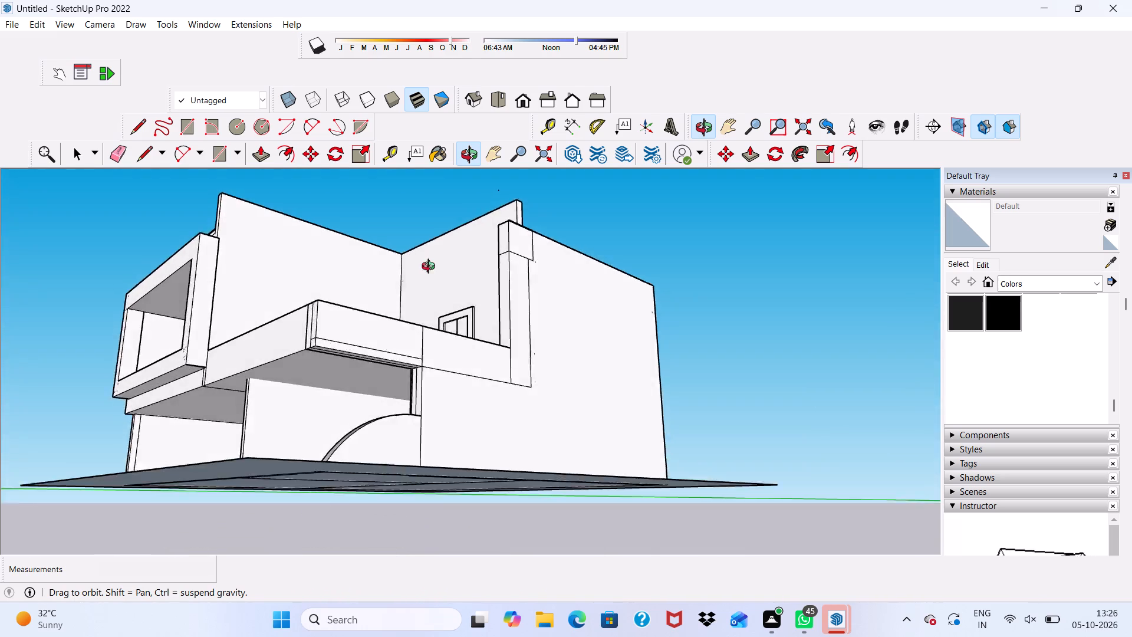
middle_click_drag(431, 268, 434, 346)
scroll(430, 347, "up", 5)
scroll(233, 473, "up", 1)
scroll(257, 430, "down", 5)
middle_click_drag(284, 405, 299, 465)
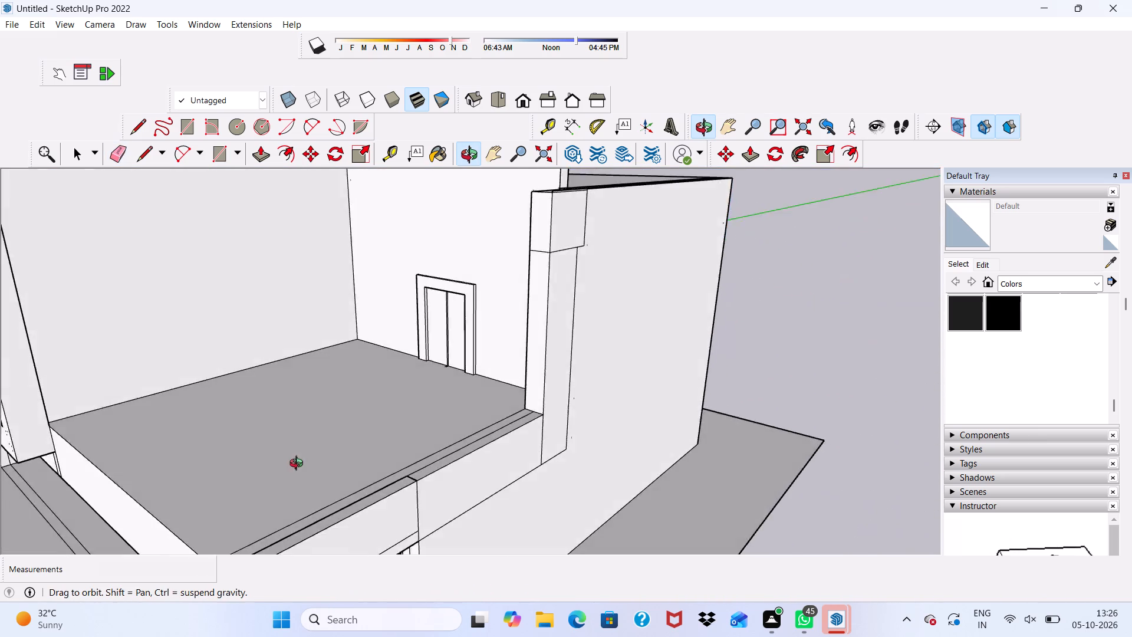
middle_click_drag(299, 465, 287, 490)
scroll(328, 515, "up", 7)
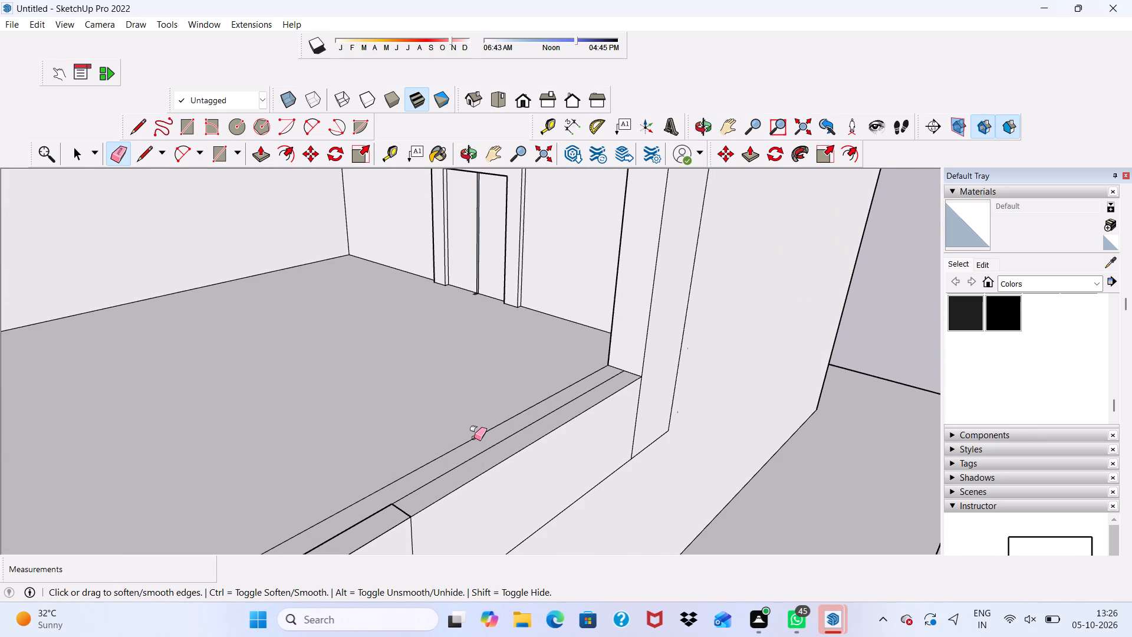
left_click(474, 438)
left_click(474, 454)
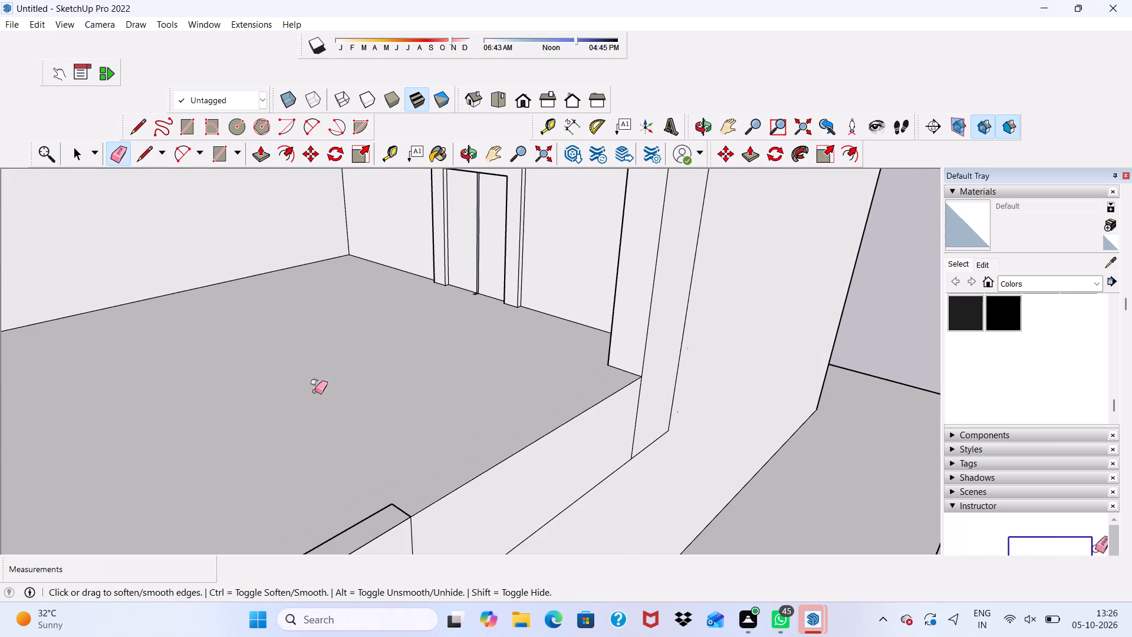
Push/Pull the narrow strip face along the terrace floor's outer edge by 1/16".
scroll(266, 388, "down", 11)
middle_click_drag(305, 449, 472, 423)
scroll(476, 432, "up", 9)
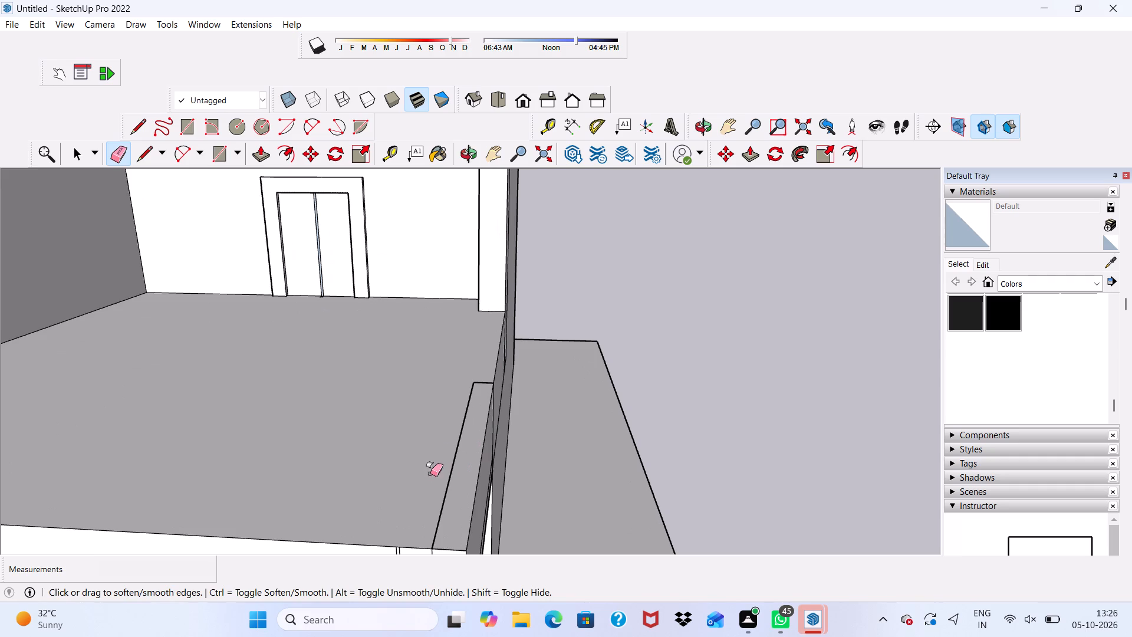
middle_click_drag(430, 475, 516, 425)
middle_click_drag(519, 431, 525, 440)
scroll(545, 481, "up", 3)
scroll(545, 481, "down", 1)
scroll(545, 481, "up", 16)
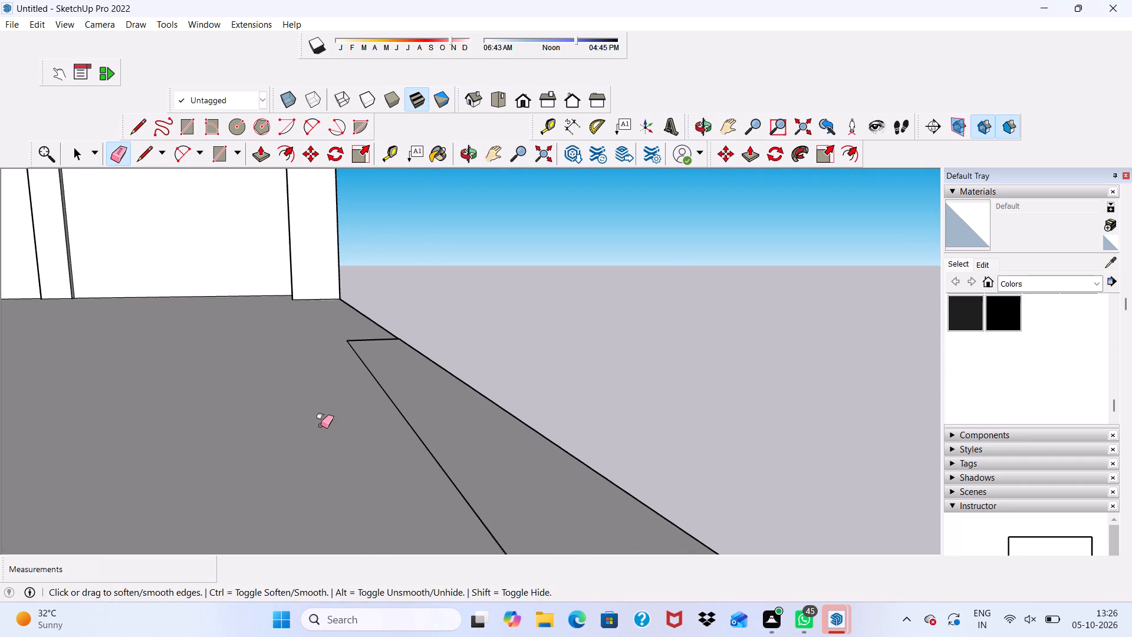
middle_click_drag(322, 426, 412, 418)
scroll(417, 437, "up", 15)
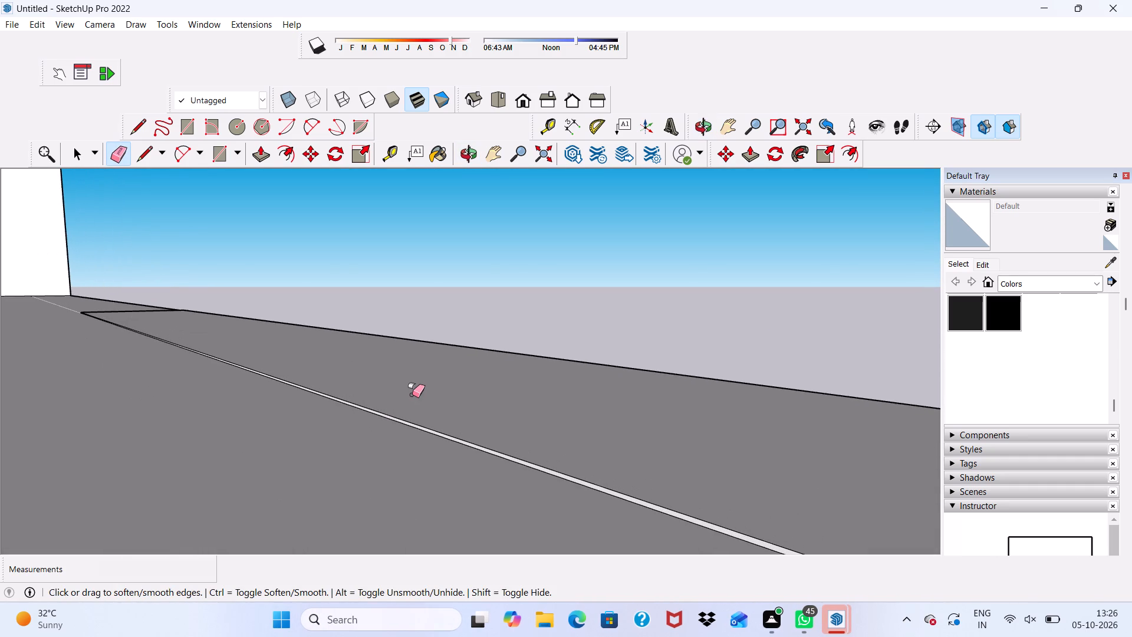
key("space")
scroll(422, 445, "up", 3)
left_click(437, 396)
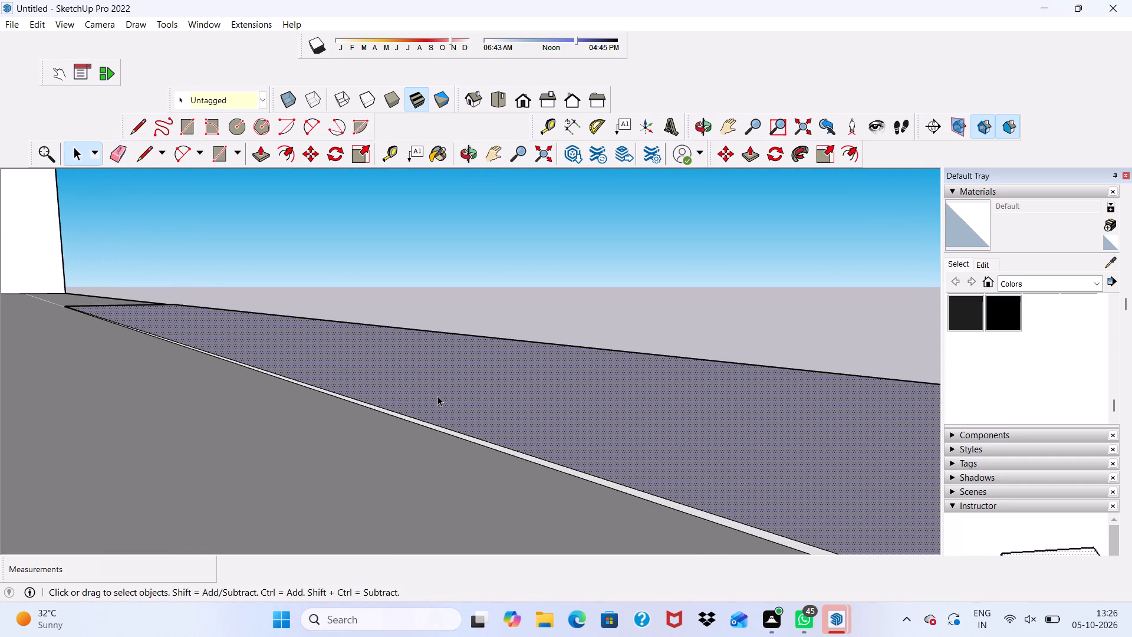
left_click(262, 151)
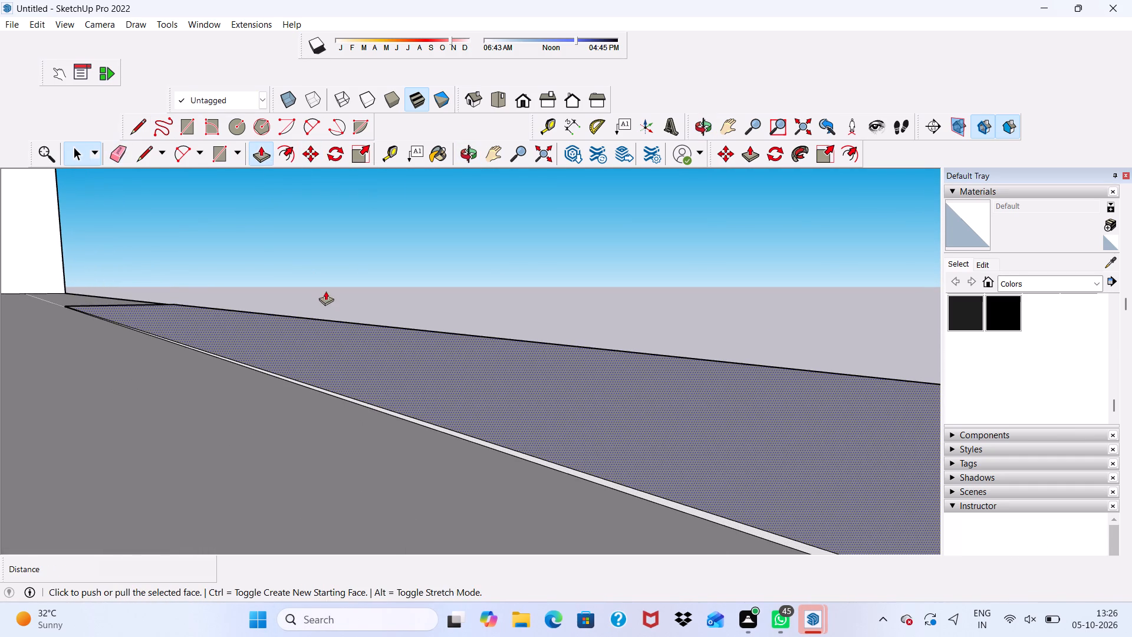
left_click_drag(355, 341, 357, 350)
scroll(323, 322, "down", 5)
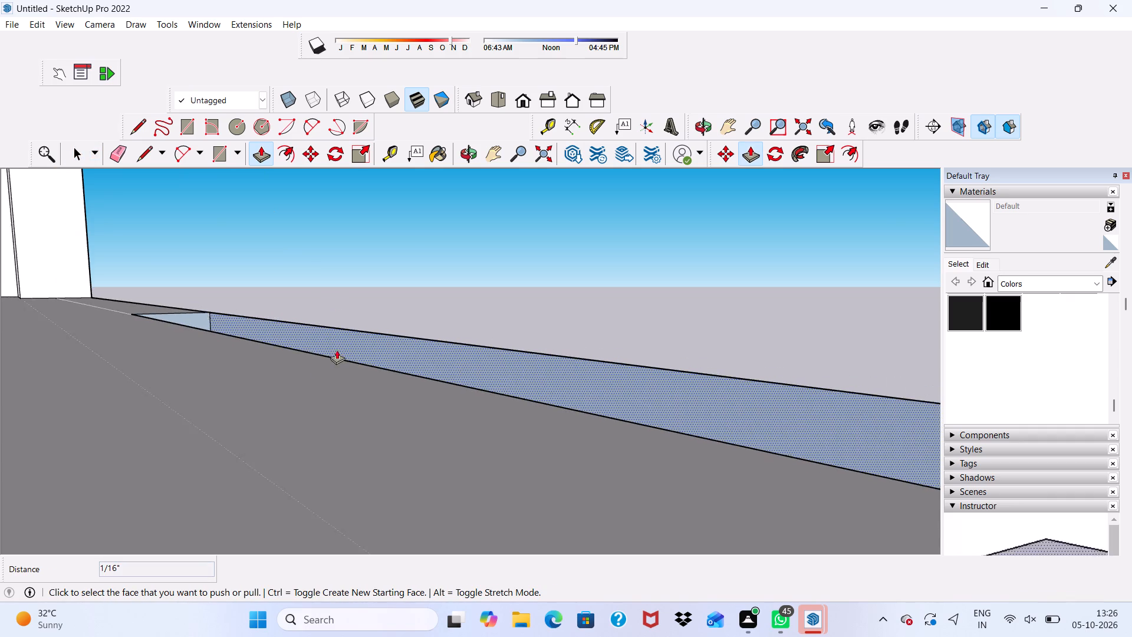
Push/Pull the narrow strip face along the terrace floor's outer edge down by 1 1/4".
scroll(337, 350, "up", 3)
left_click(361, 329)
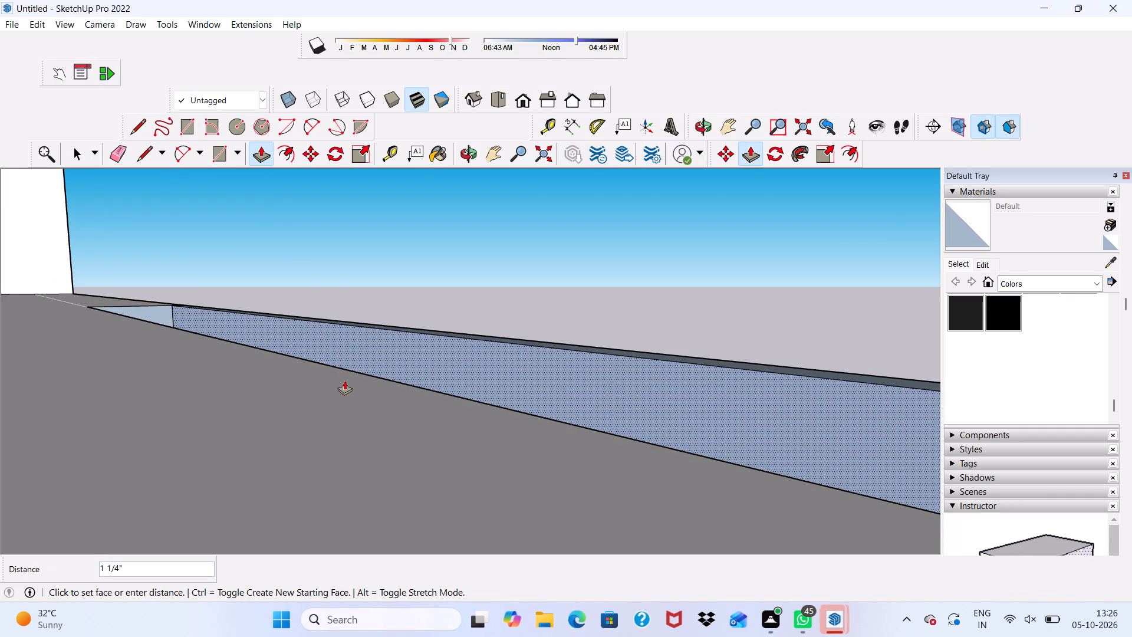
left_click(344, 380)
Push/Pull the sunken strip face along the terrace floor's outer edge further down by about 8 7/16".
scroll(255, 441, "down", 4)
scroll(407, 344, "up", 1)
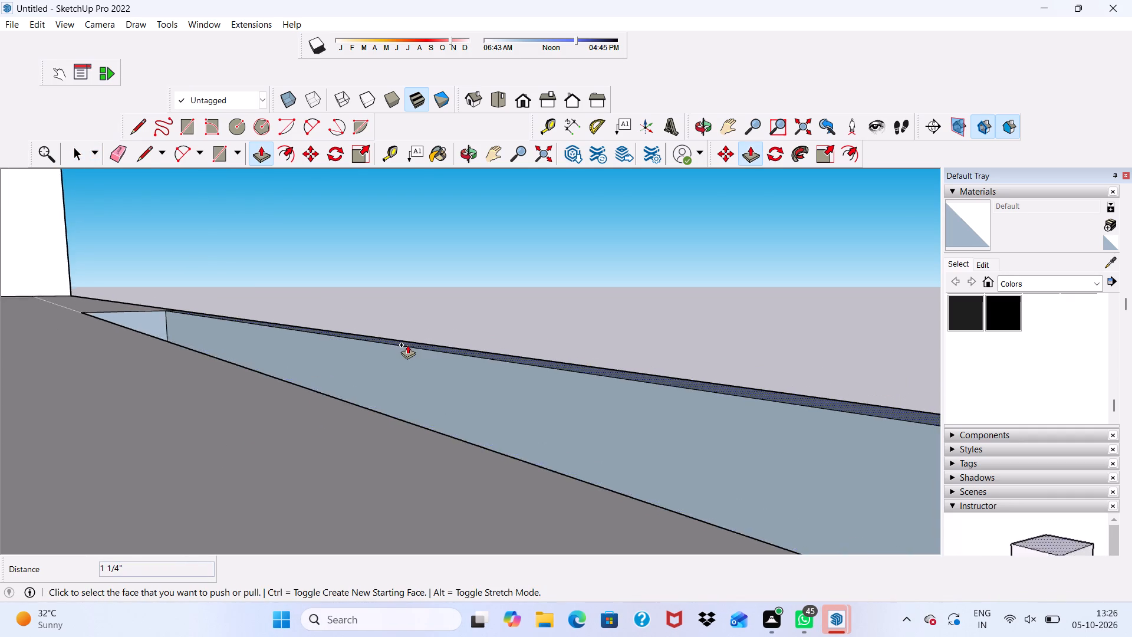
scroll(407, 344, "up", 3)
scroll(349, 408, "down", 4)
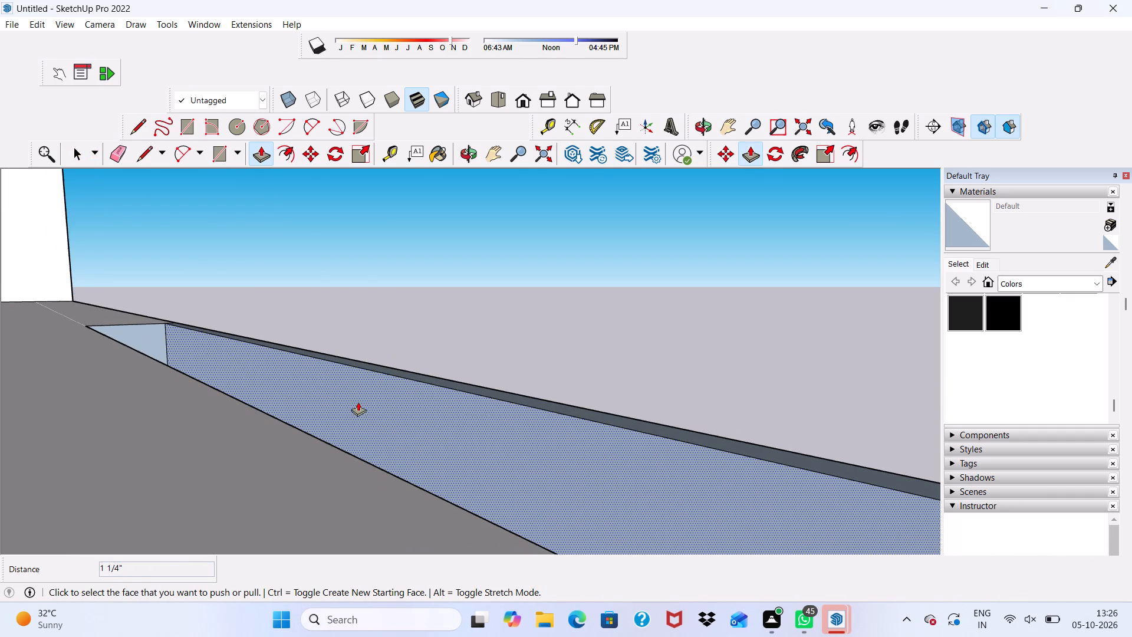
left_click(358, 402)
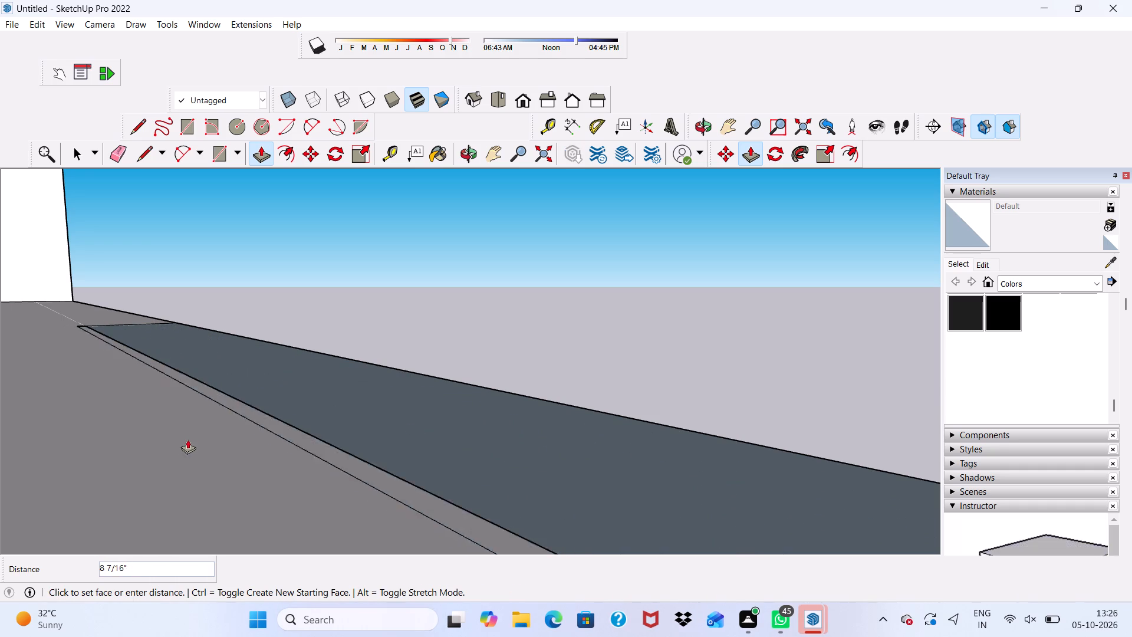
left_click(198, 428)
Push/Pull the thin strip along the top of the terrace slab's side recess down by 9".
scroll(187, 375, "down", 6)
middle_click_drag(371, 398, 98, 249)
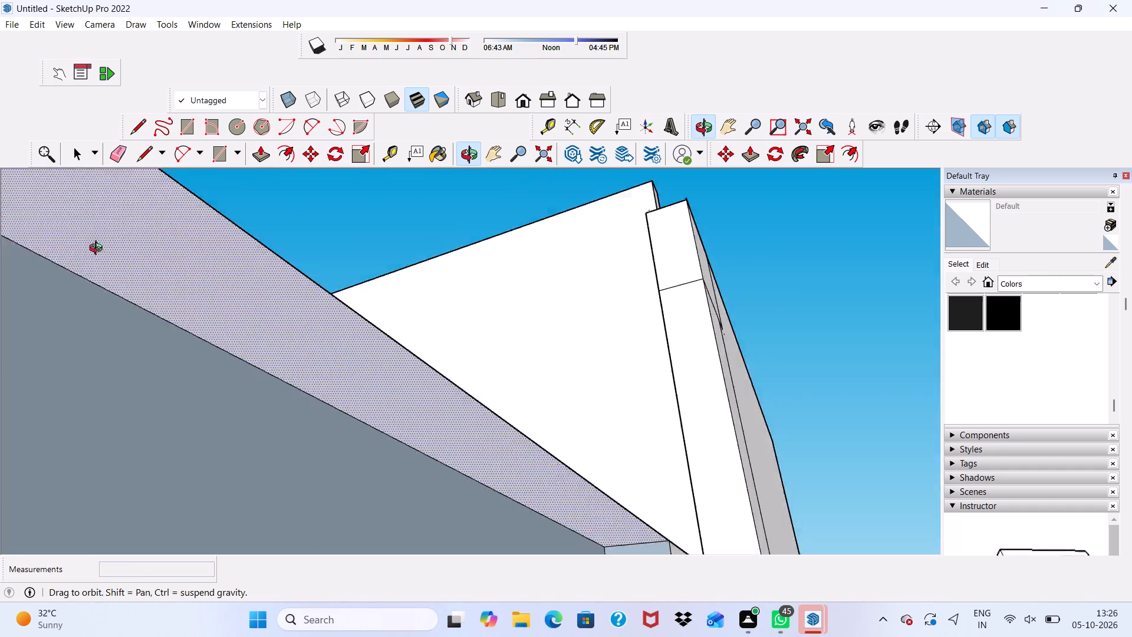
middle_click_drag(98, 249, 213, 340)
scroll(198, 331, "down", 17)
middle_click_drag(373, 320, 287, 428)
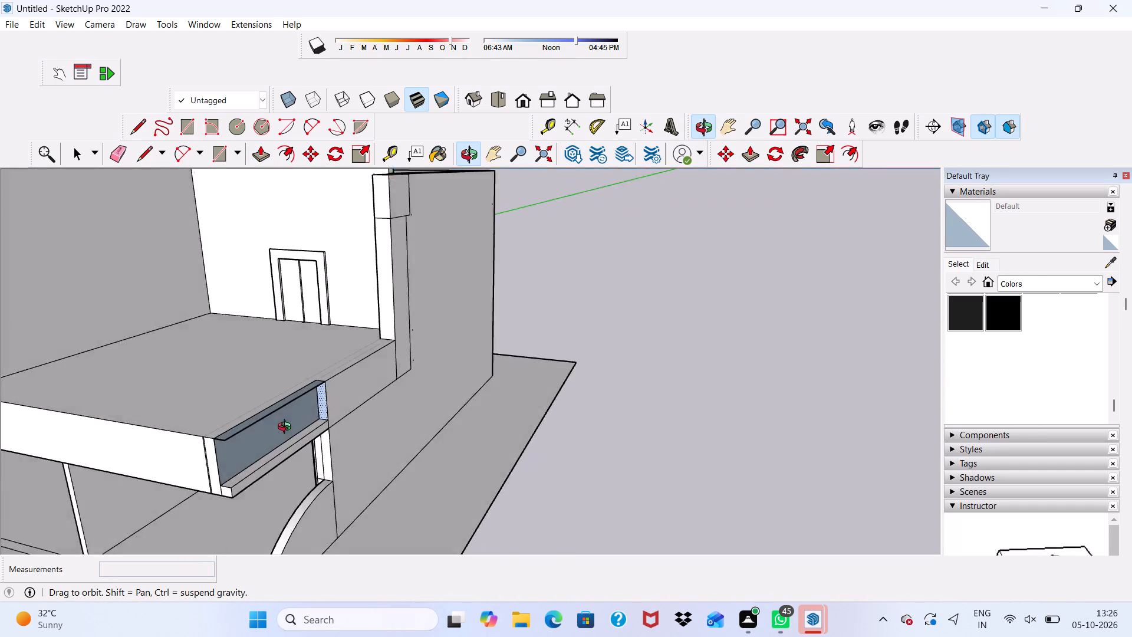
middle_click_drag(287, 428, 254, 416)
scroll(260, 411, "up", 4)
left_click(195, 408)
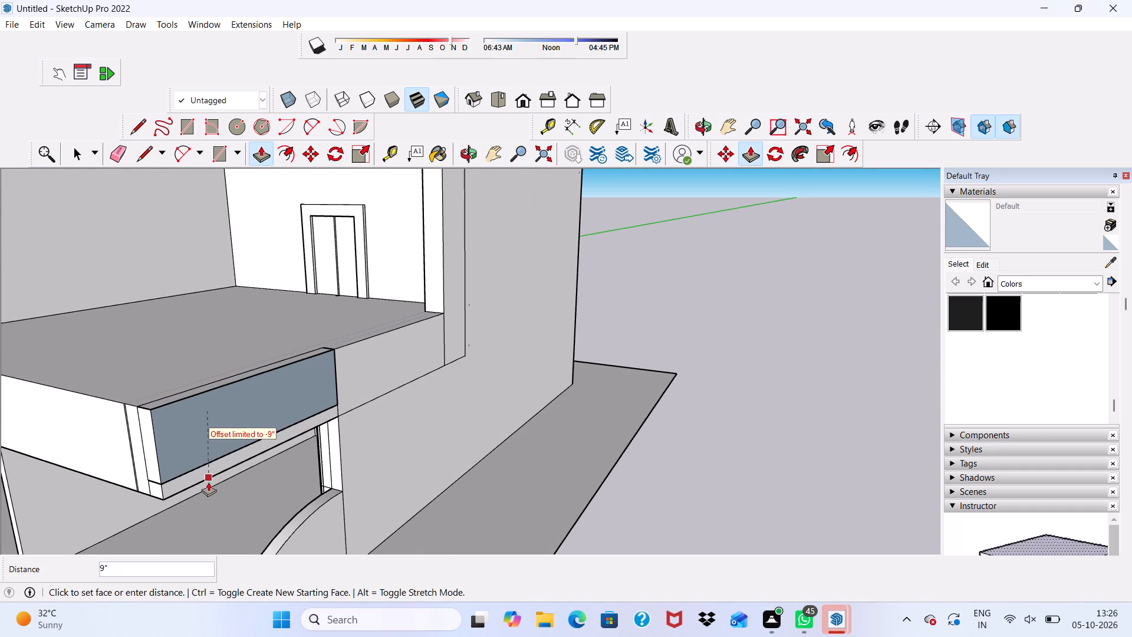
left_click(199, 475)
Push/Pull the terrace slab's long side face above its bottom strip so it sits flush with that strip.
scroll(103, 393, "down", 5)
middle_click_drag(132, 408, 289, 461)
scroll(417, 436, "up", 4)
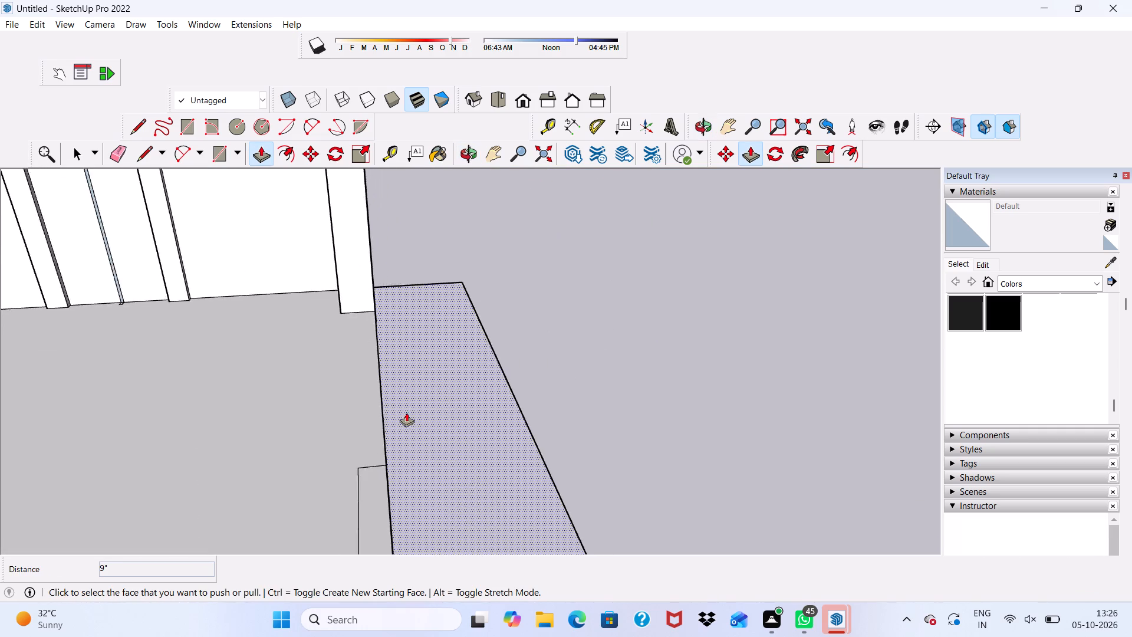
scroll(406, 412, "up", 1)
scroll(363, 389, "down", 2)
scroll(344, 393, "up", 1)
scroll(333, 396, "down", 1)
scroll(362, 449, "up", 3)
key("space")
scroll(226, 301, "down", 3)
scroll(312, 389, "up", 1)
middle_click_drag(350, 415, 374, 304)
scroll(397, 285, "down", 2)
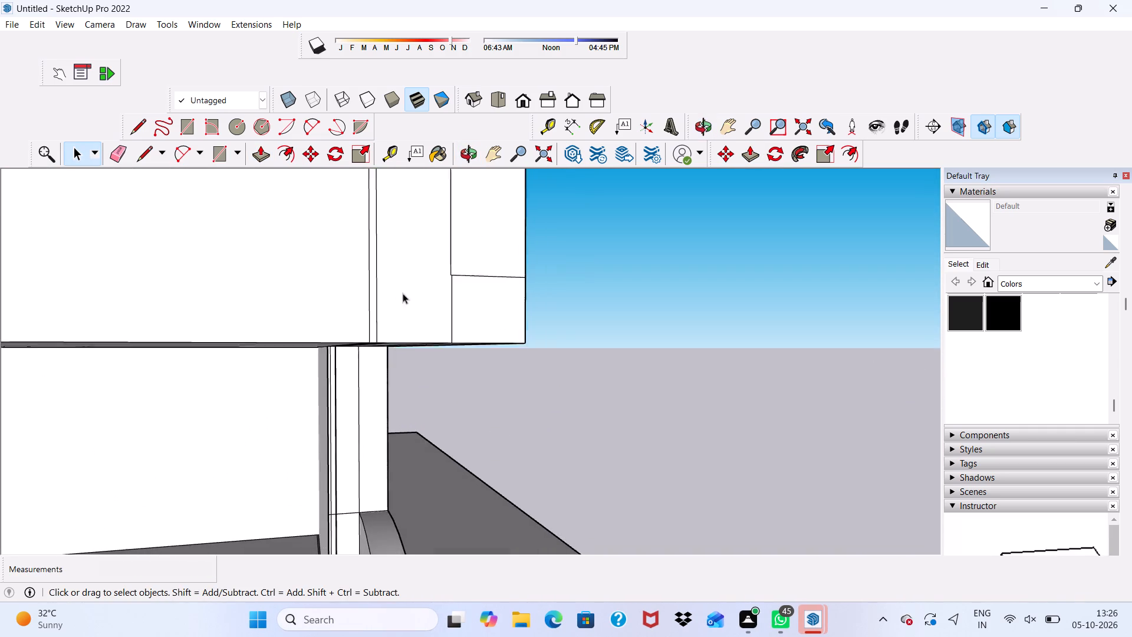
scroll(403, 293, "down", 2)
middle_click_drag(435, 317, 38, 414)
left_click(586, 206)
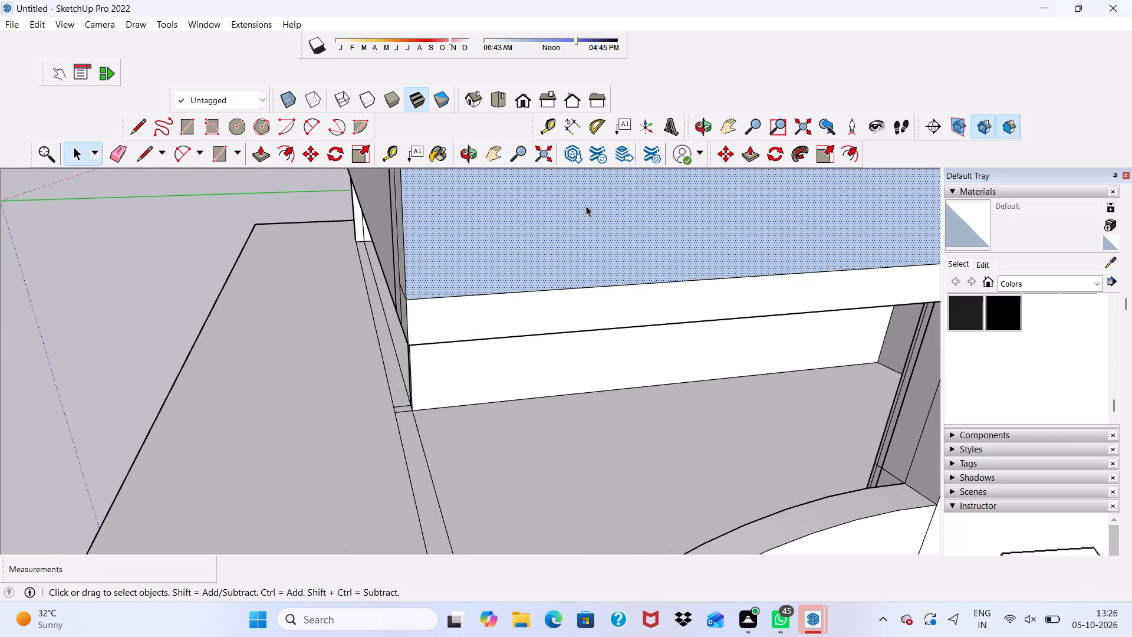
left_click(267, 146)
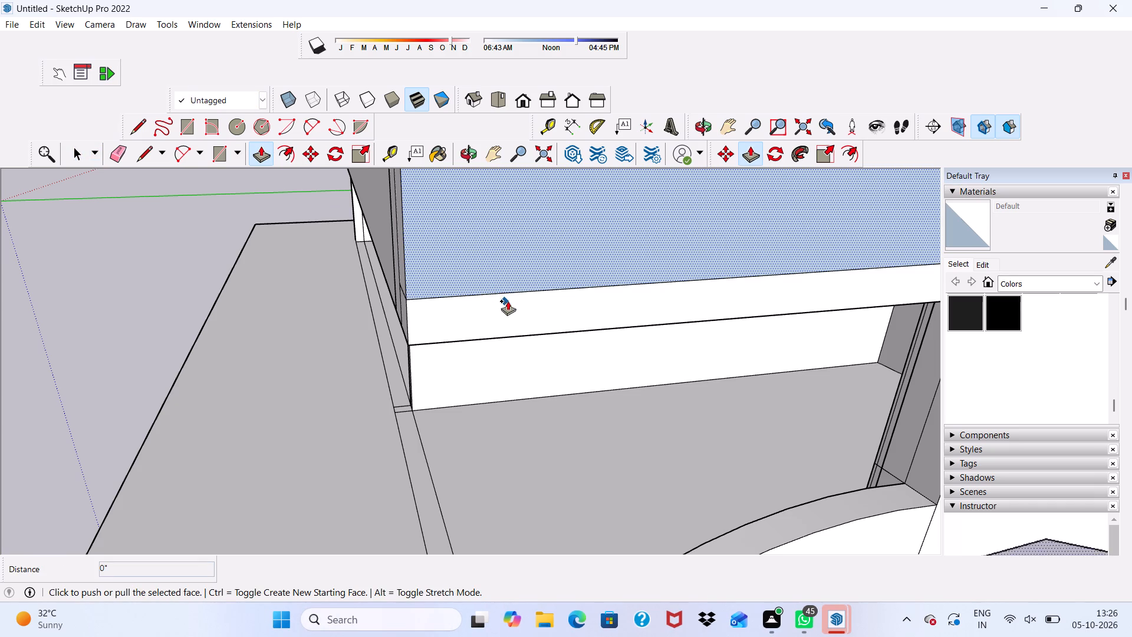
left_click(520, 239)
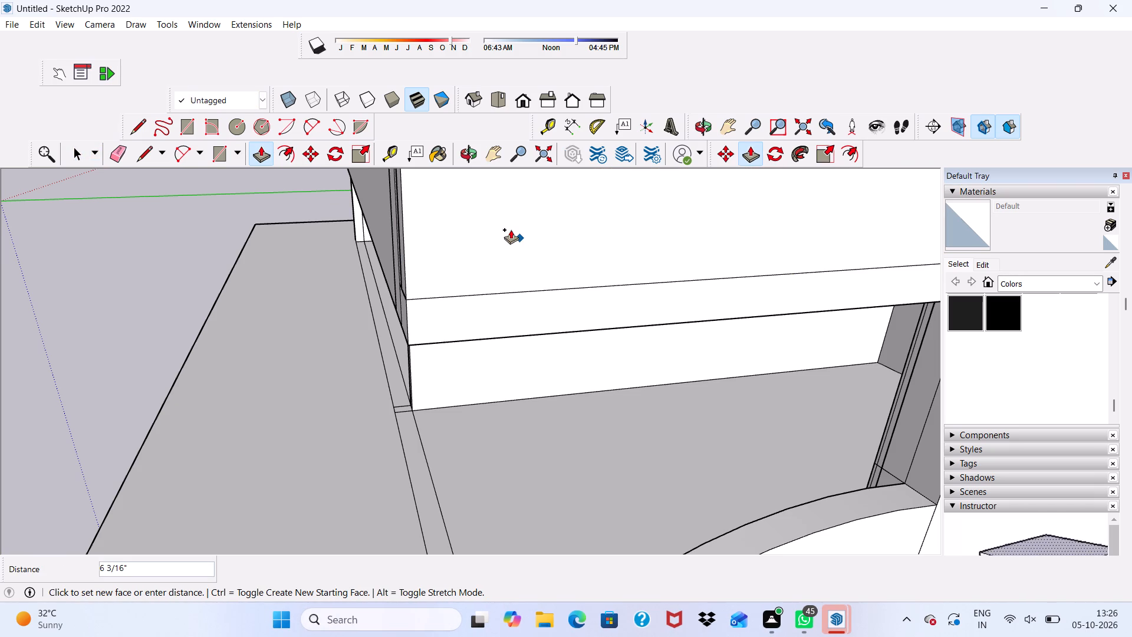
left_click(510, 245)
Erase the long inner seam line running along the terrace floor's outer edge.
scroll(328, 248, "down", 3)
middle_click_drag(333, 278, 463, 353)
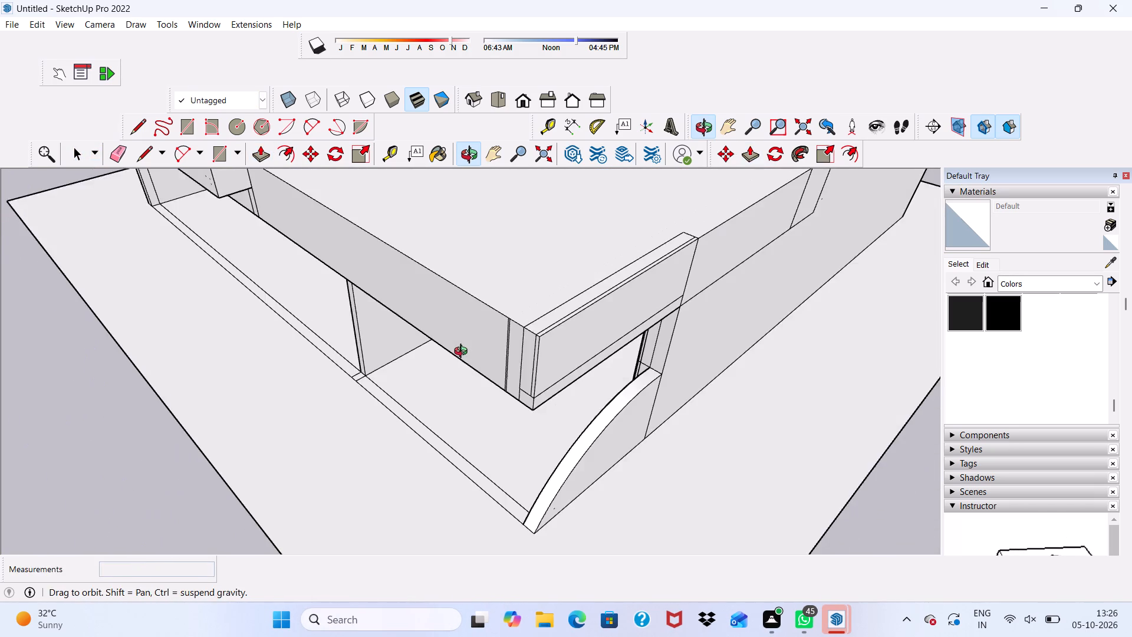
middle_click_drag(463, 353, 466, 354)
middle_click(466, 354)
scroll(583, 312, "up", 1)
key("space")
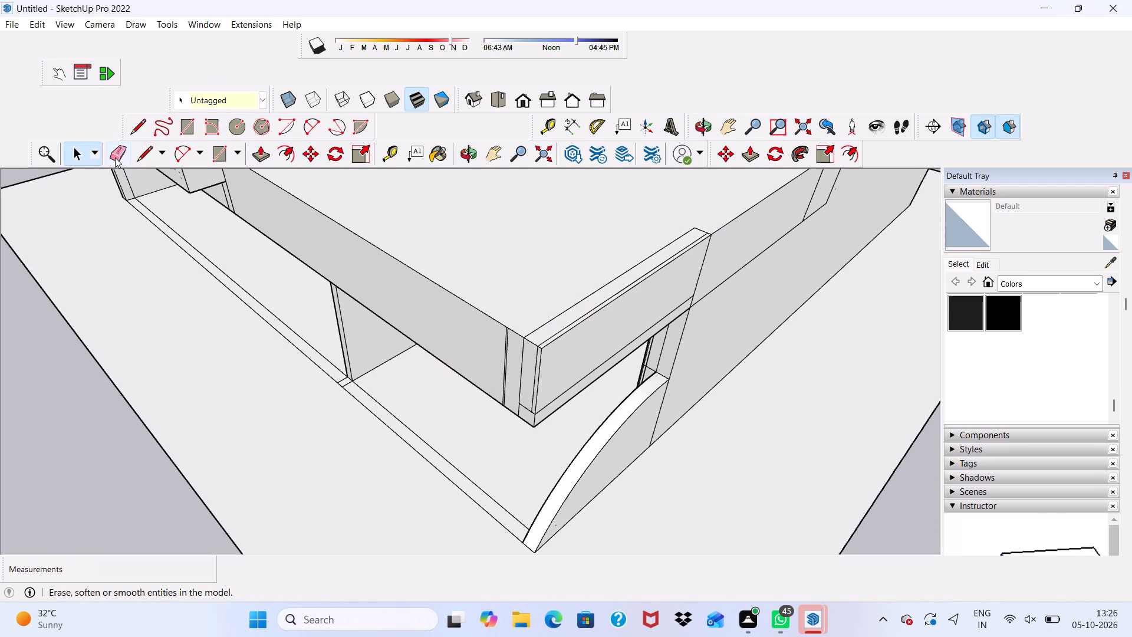
left_click(121, 153)
scroll(664, 303, "up", 4)
left_click(581, 286)
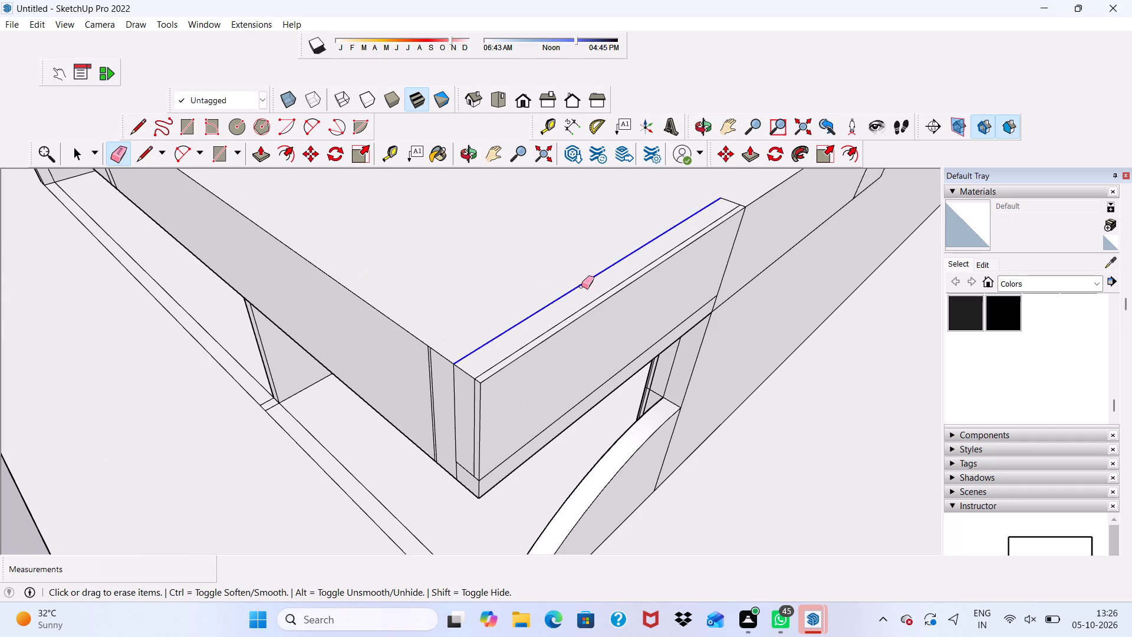
Erase the three vertical seam lines on the slab's front face near the outer corner.
scroll(539, 280, "down", 3)
scroll(475, 329, "up", 1)
middle_click_drag(463, 334, 564, 257)
left_click_drag(560, 275, 507, 286)
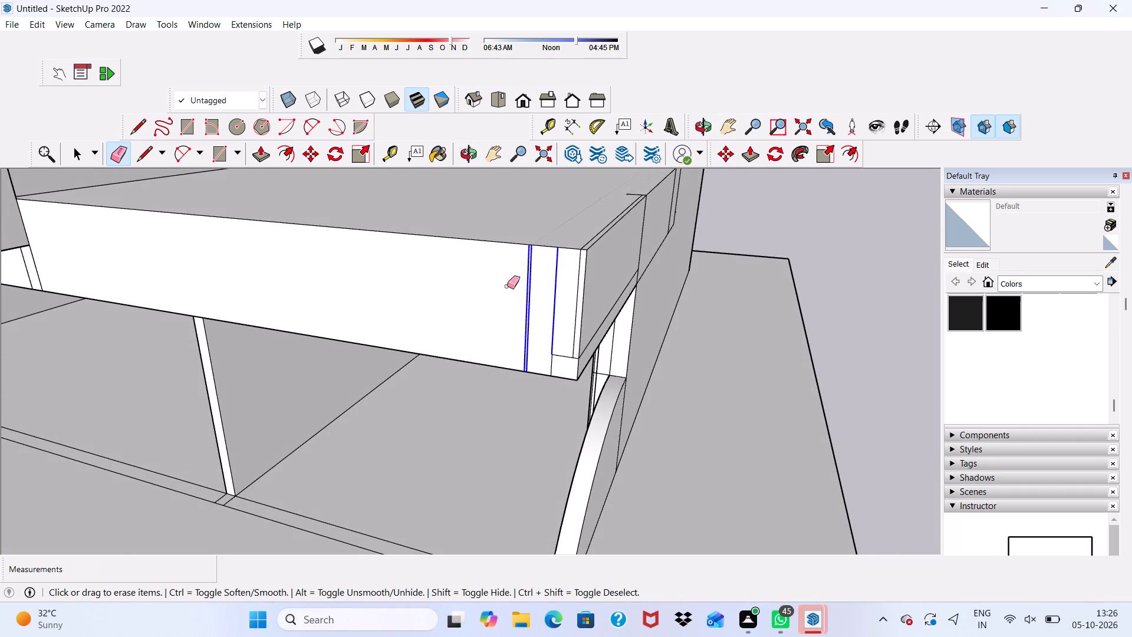
left_click_drag(507, 286, 507, 287)
Erase the long horizontal seam line near the bottom of the slab's side face.
scroll(534, 232, "down", 4)
middle_click_drag(606, 308, 509, 269)
scroll(504, 281, "up", 3)
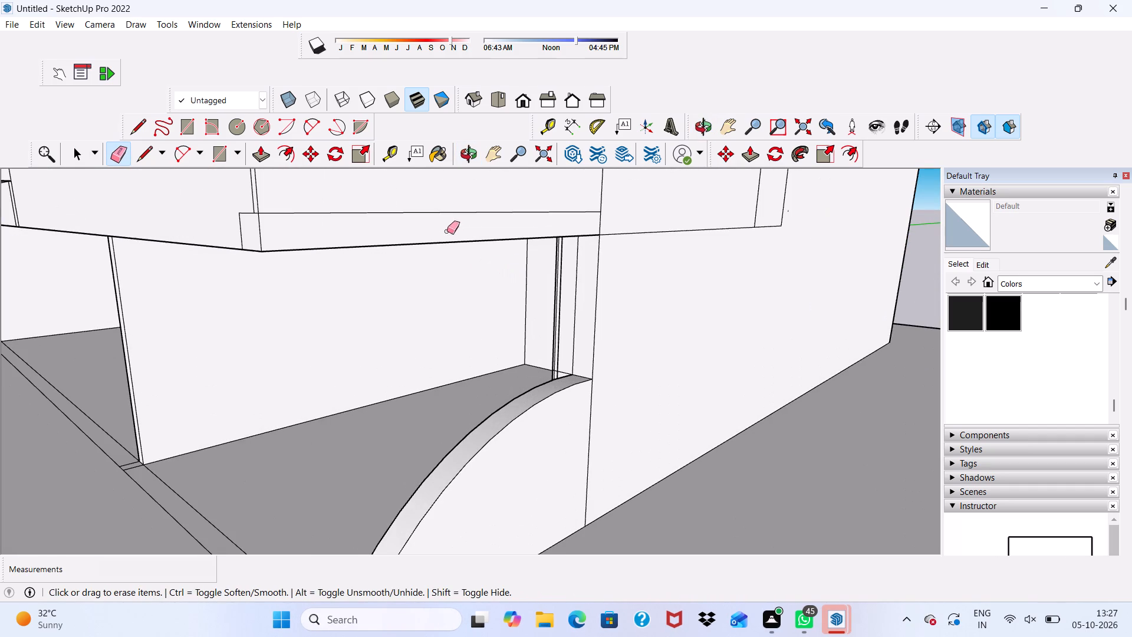
left_click_drag(429, 212, 425, 220)
Erase the outline of the small square at the lower outer corner of the slab's front face.
scroll(256, 257, "down", 1)
middle_click_drag(254, 257, 357, 252)
scroll(706, 301, "up", 1)
scroll(593, 209, "down", 5)
scroll(610, 341, "up", 1)
scroll(616, 184, "up", 3)
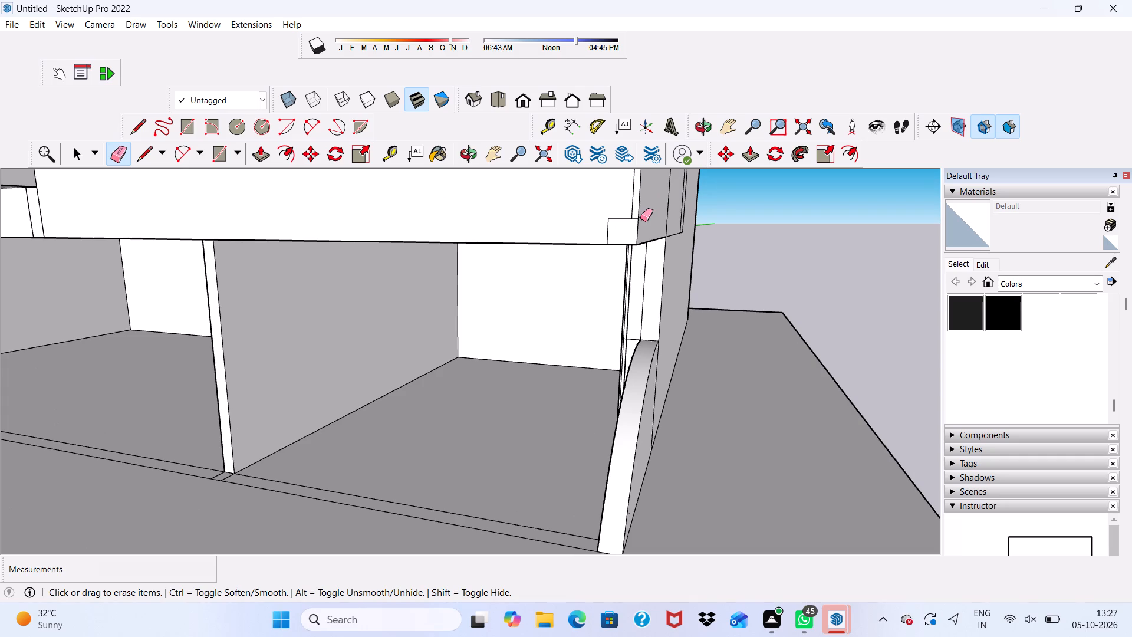
left_click_drag(624, 219, 624, 228)
left_click_drag(604, 238, 608, 227)
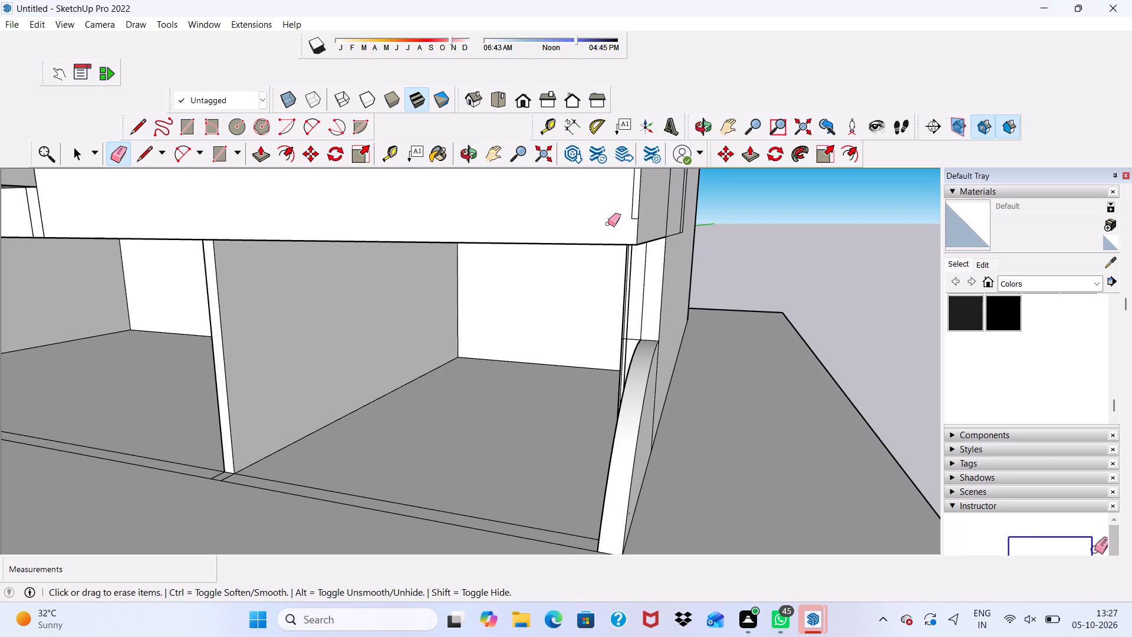
Erase the leftover narrow strip lines beside the outer vertical corner edge of the slab's front face.
left_click(631, 192)
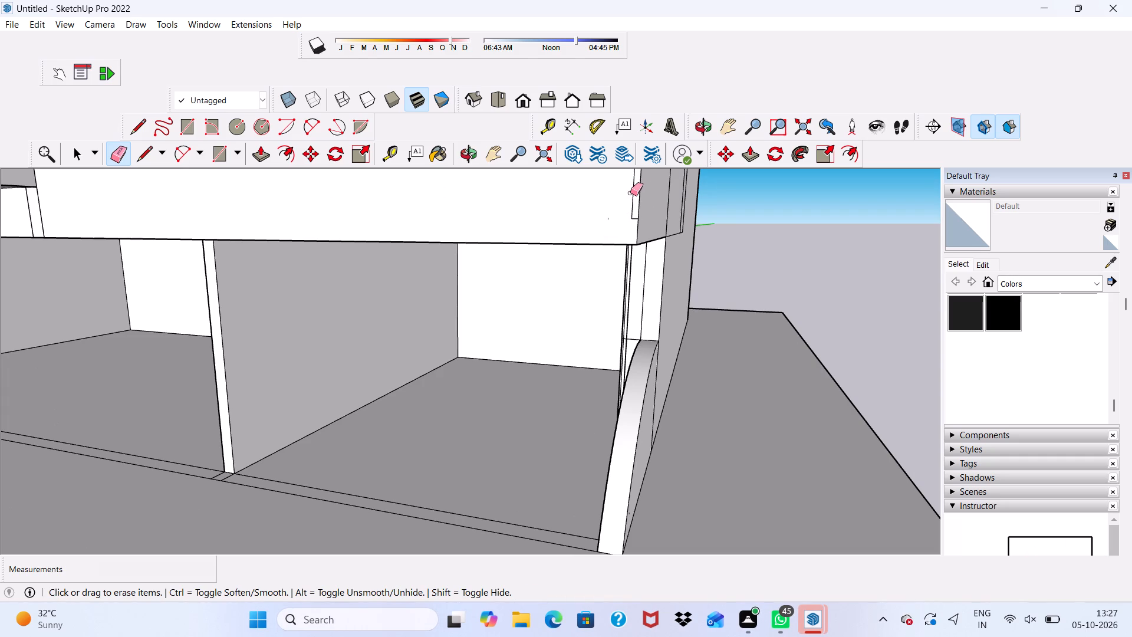
scroll(606, 216, "down", 9)
scroll(582, 189, "up", 11)
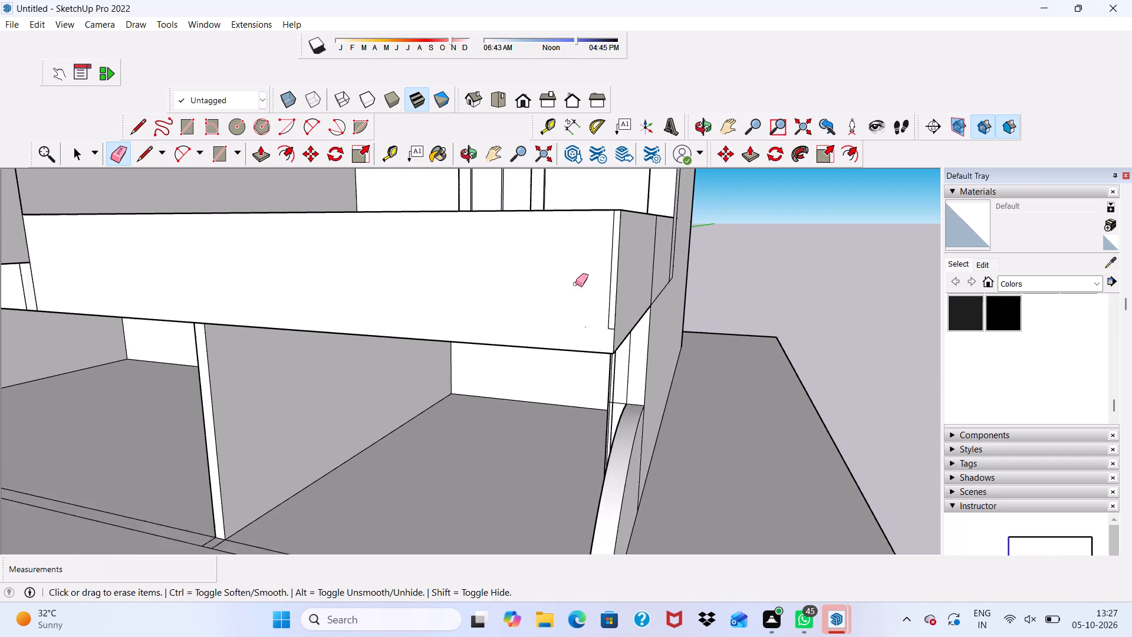
scroll(575, 284, "up", 1)
left_click(615, 253)
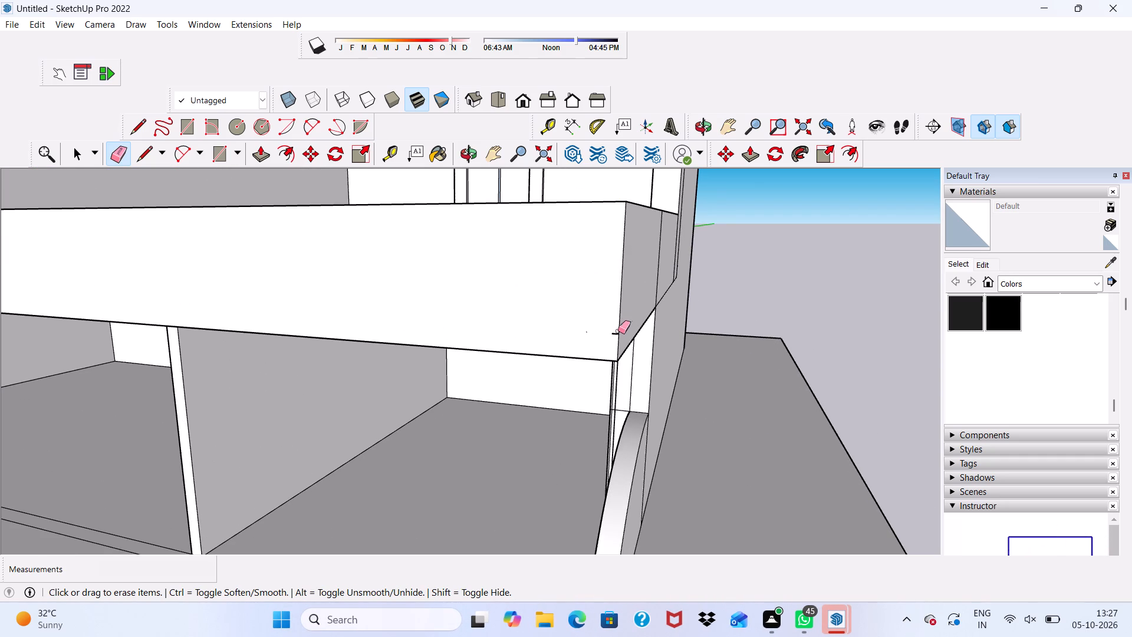
scroll(610, 333, "up", 10)
left_click_drag(631, 339, 630, 356)
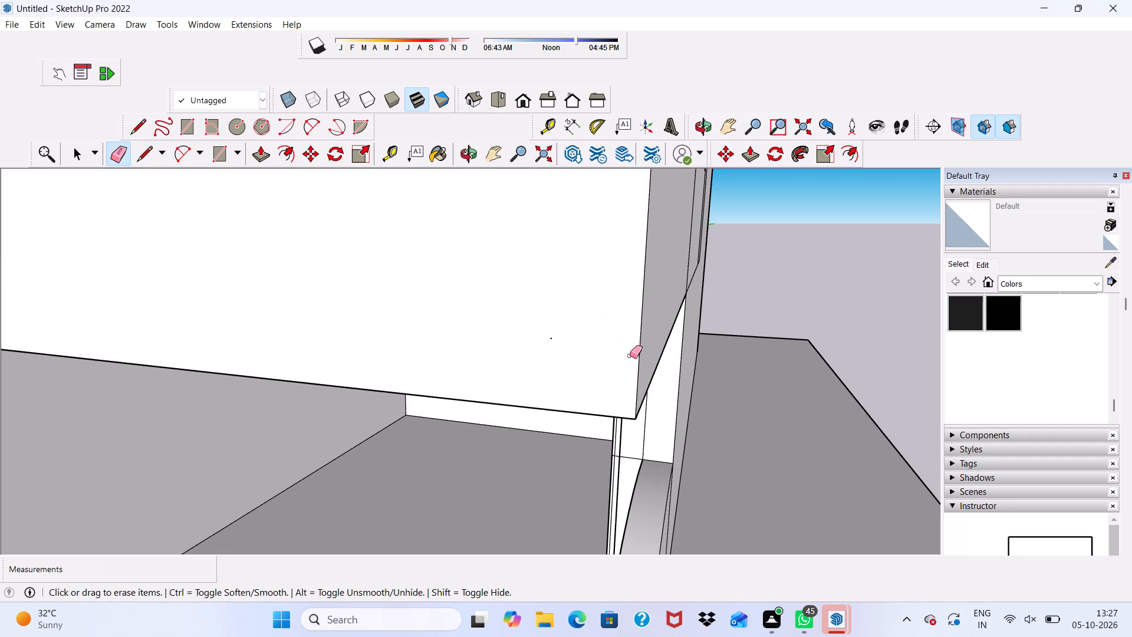
left_click_drag(549, 332, 553, 349)
Erase the vertical seam line where the slab's side face meets the house's side wall.
scroll(324, 285, "down", 5)
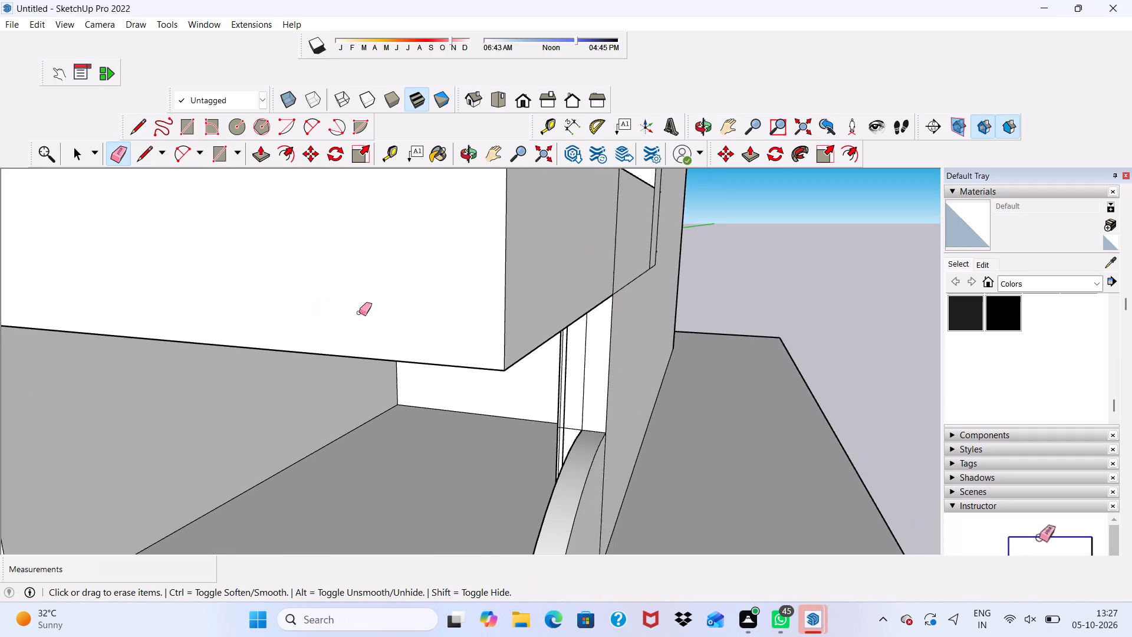
scroll(449, 274, "down", 5)
scroll(482, 245, "up", 2)
left_click_drag(593, 248, 603, 242)
Erase the short cross line and the faint long seam line near the terrace floor's outer edge.
scroll(596, 242, "down", 4)
middle_click_drag(592, 271, 495, 359)
scroll(518, 304, "up", 8)
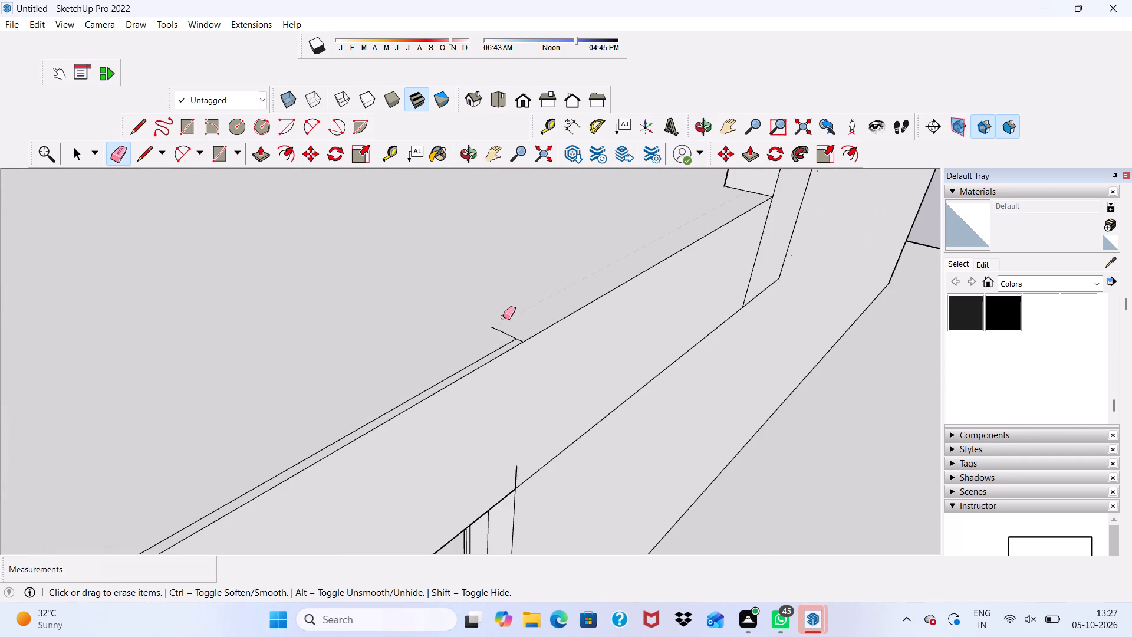
left_click_drag(508, 337, 504, 343)
left_click(523, 308)
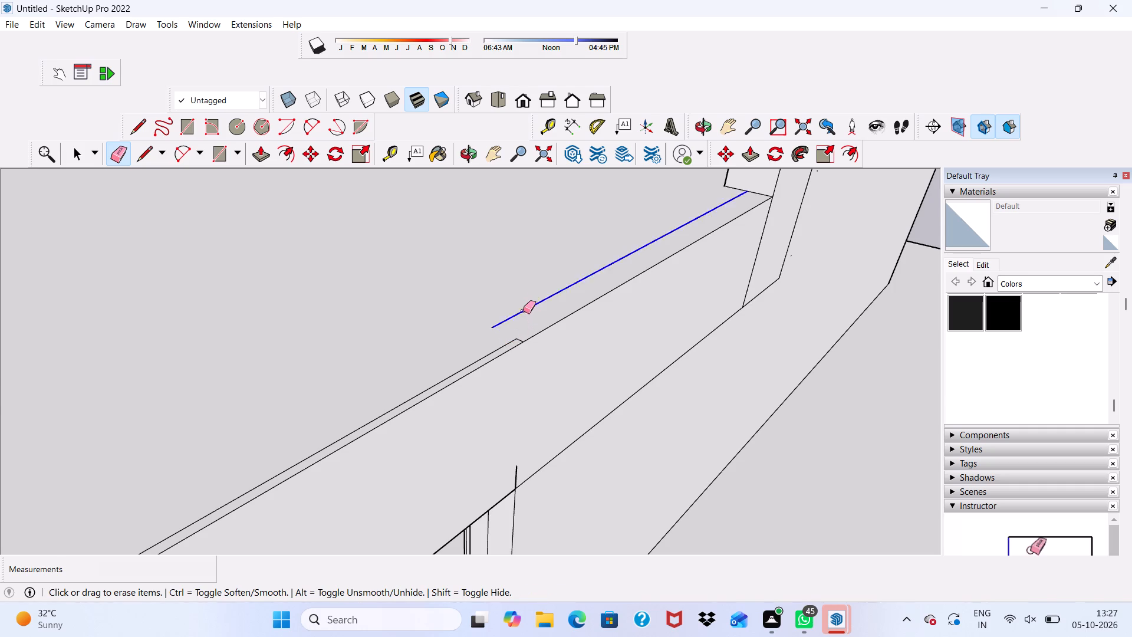
Erase the vertical and sloping seam lines on the side wall's outer face below the end of the top channel.
scroll(524, 303, "down", 9)
middle_click_drag(558, 323, 636, 283)
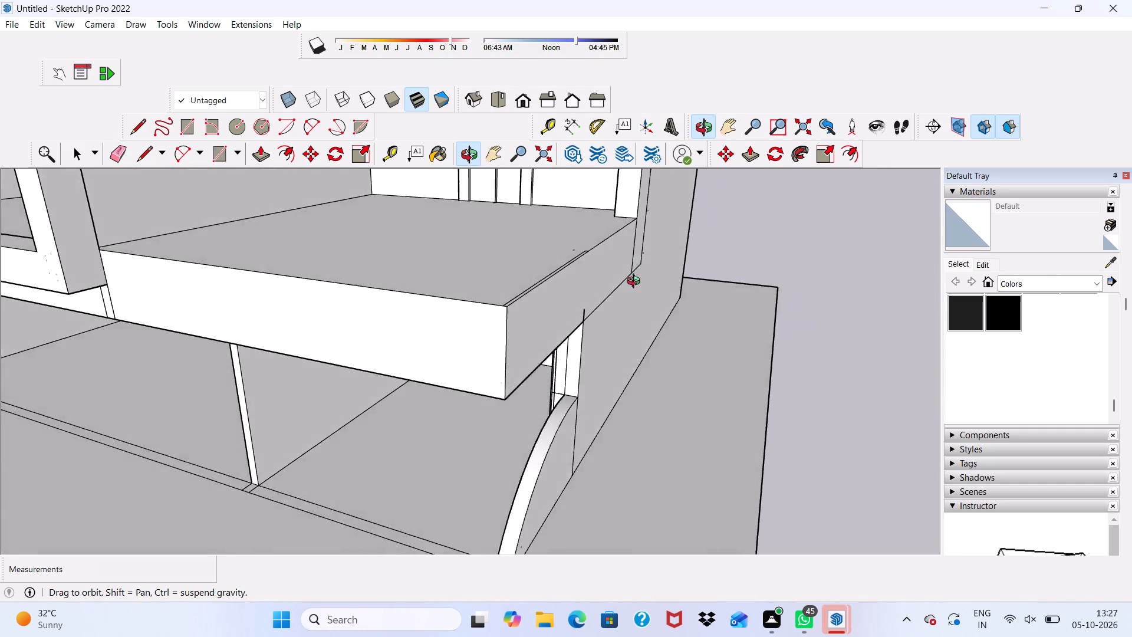
middle_click_drag(636, 283, 666, 394)
scroll(598, 323, "down", 10)
scroll(578, 275, "down", 3)
scroll(653, 179, "up", 4)
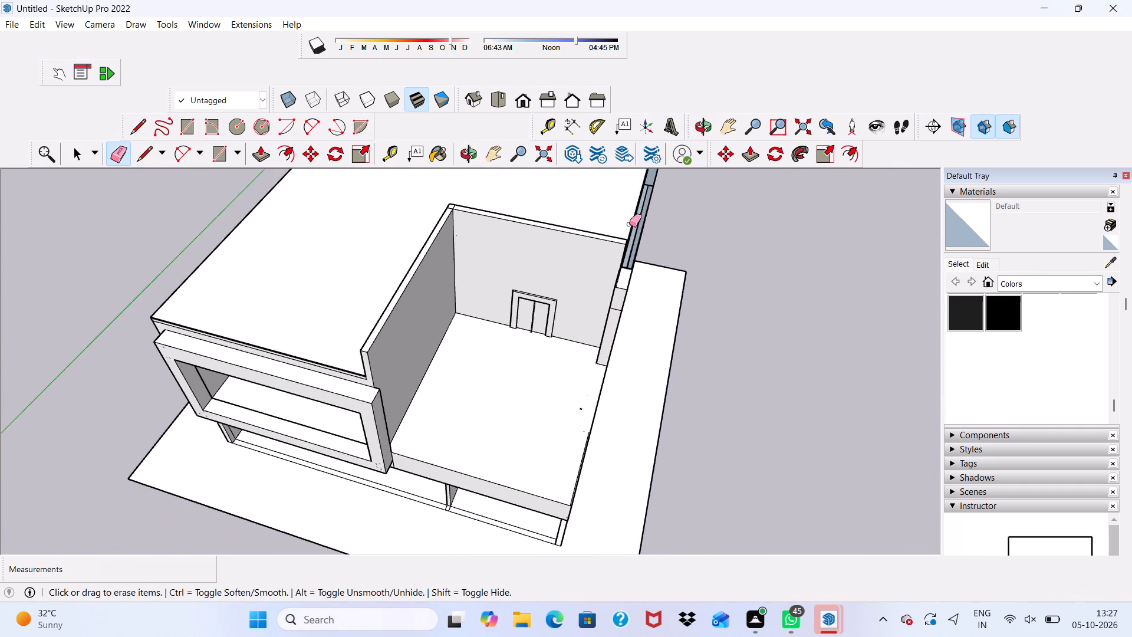
scroll(597, 235, "down", 6)
scroll(464, 293, "up", 1)
scroll(460, 297, "down", 4)
scroll(578, 262, "up", 1)
scroll(578, 262, "down", 1)
scroll(578, 262, "up", 16)
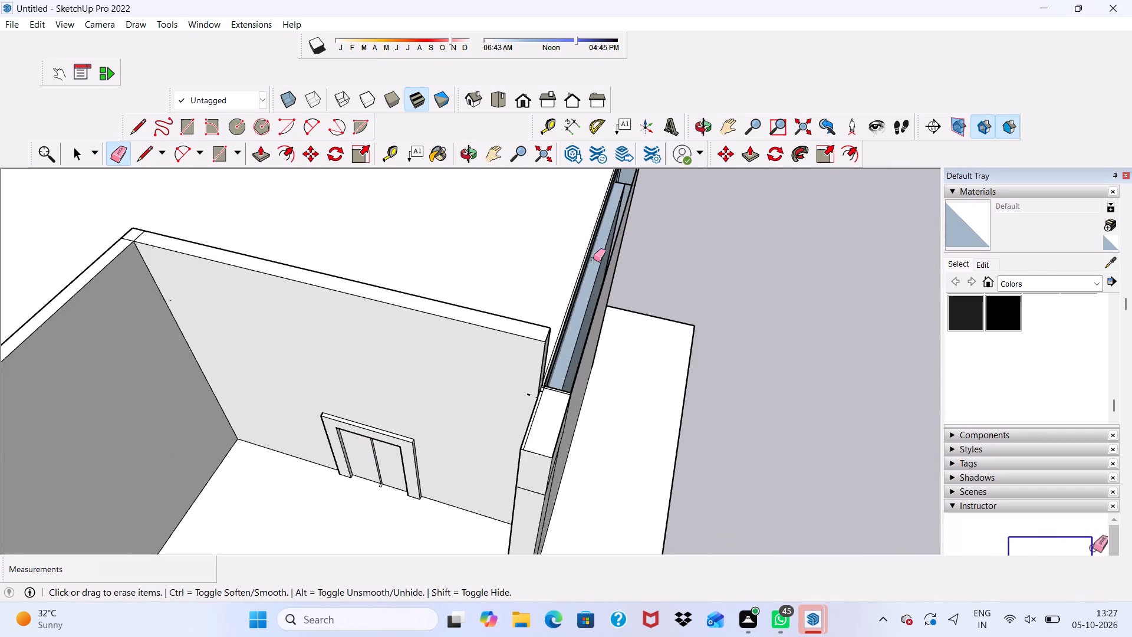
middle_click_drag(596, 278, 407, 201)
scroll(433, 329, "up", 8)
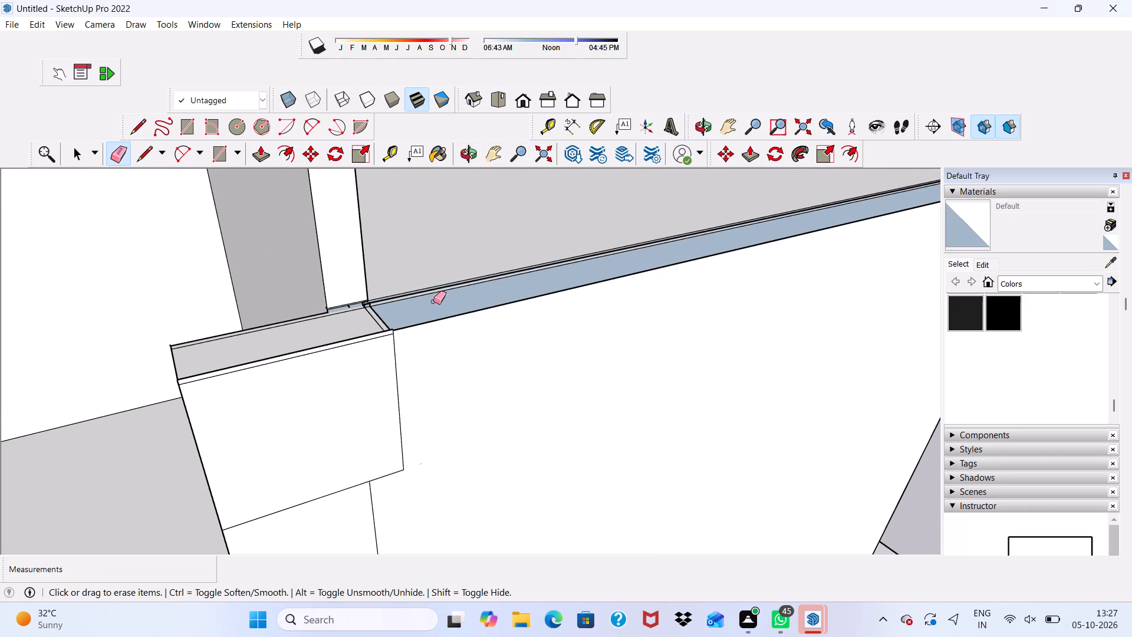
scroll(383, 347, "down", 1)
scroll(394, 366, "up", 1)
left_click_drag(390, 369, 412, 355)
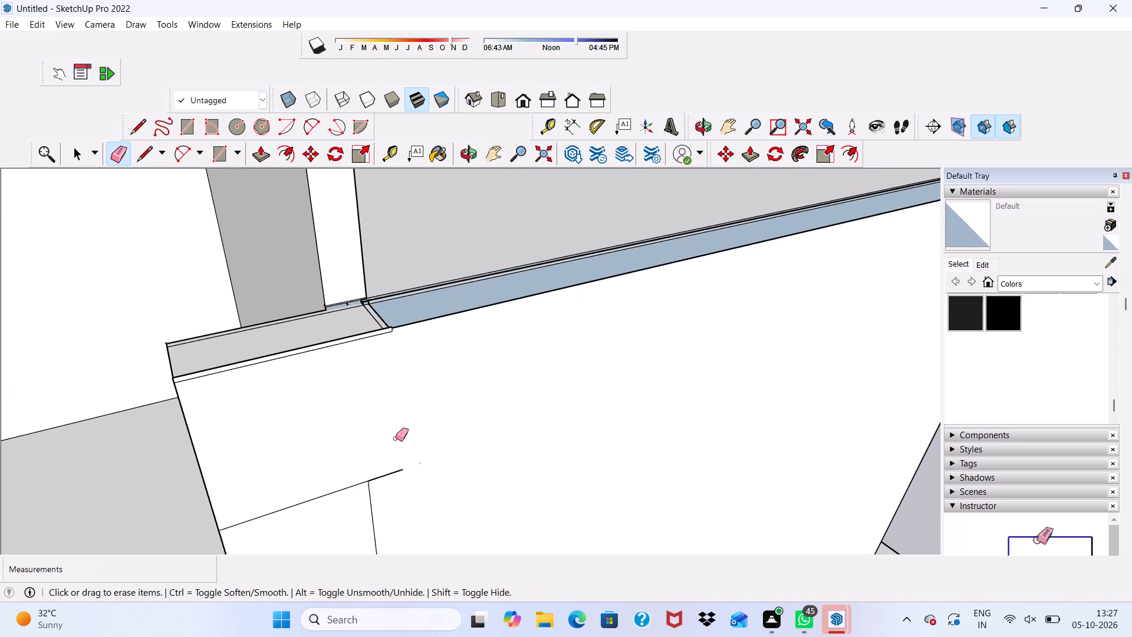
left_click_drag(389, 475, 382, 487)
left_click_drag(334, 493, 357, 505)
left_click_drag(374, 506, 368, 513)
left_click(380, 480)
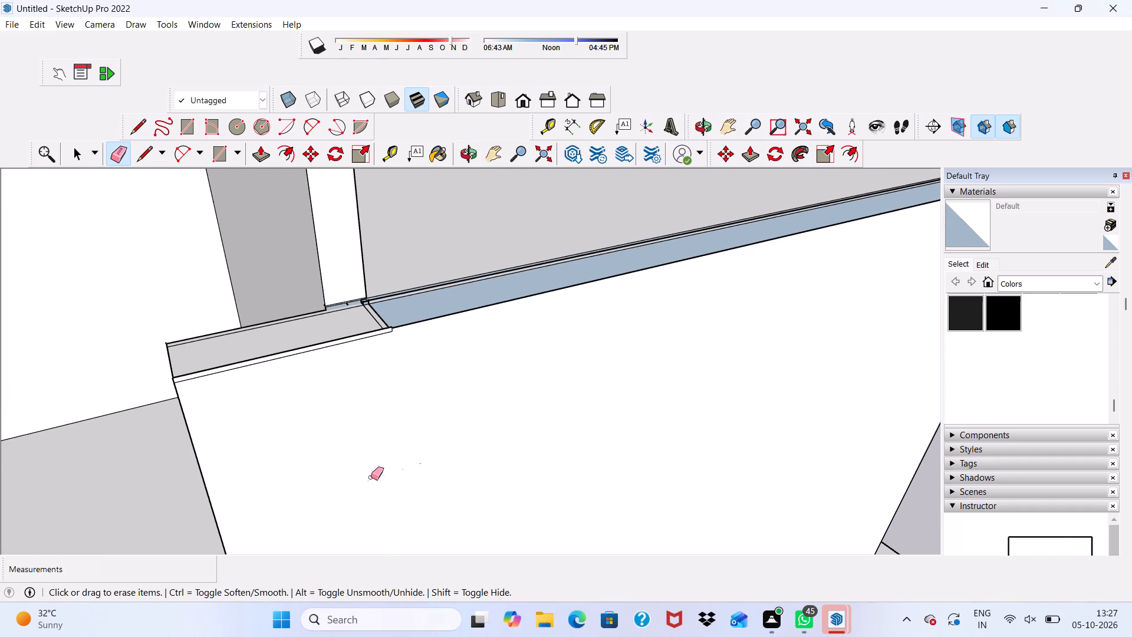
Pull the long recessed channel face along the top of the side wall out 1' 4" with Push/Pull.
scroll(348, 485, "down", 7)
scroll(362, 428, "up", 1)
key("space")
scroll(414, 432, "up", 5)
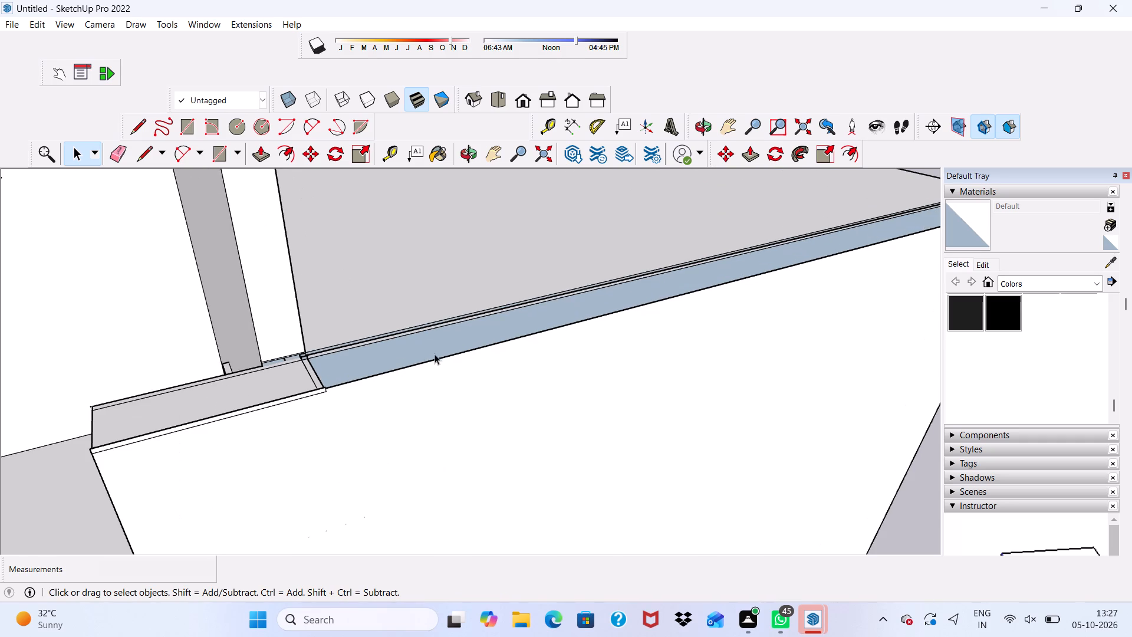
left_click(432, 339)
left_click(255, 156)
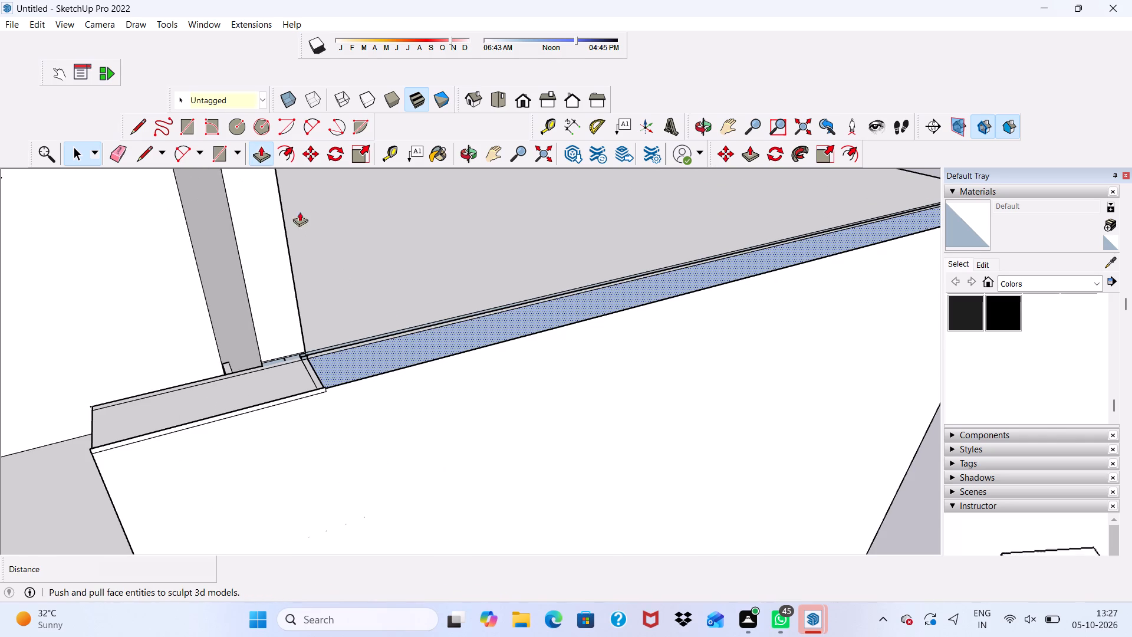
left_click(407, 330)
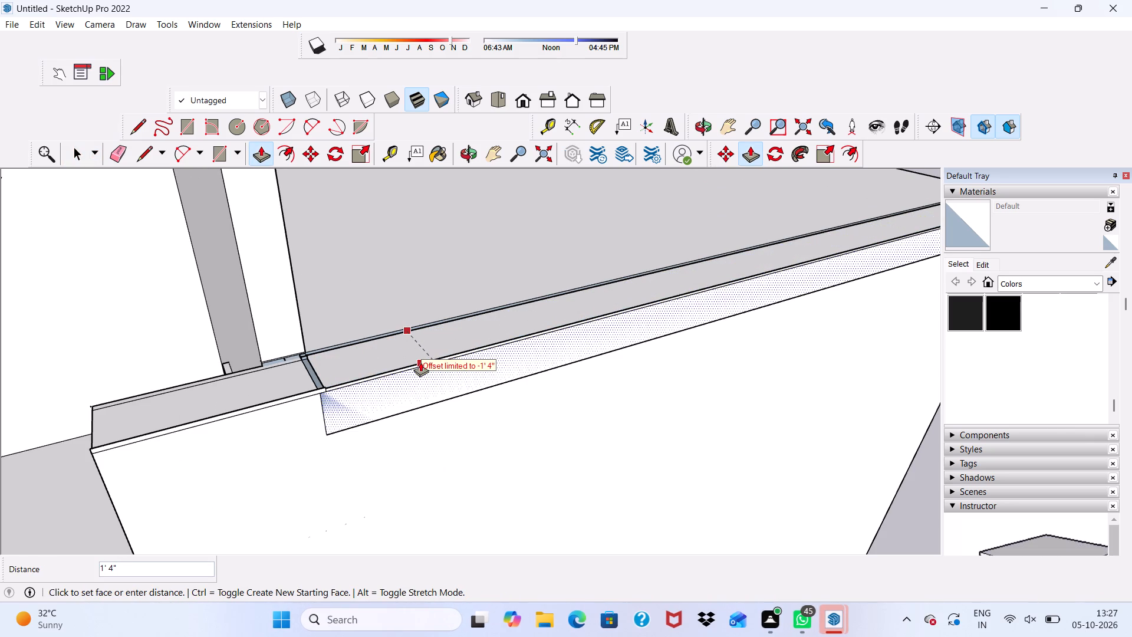
left_click(420, 366)
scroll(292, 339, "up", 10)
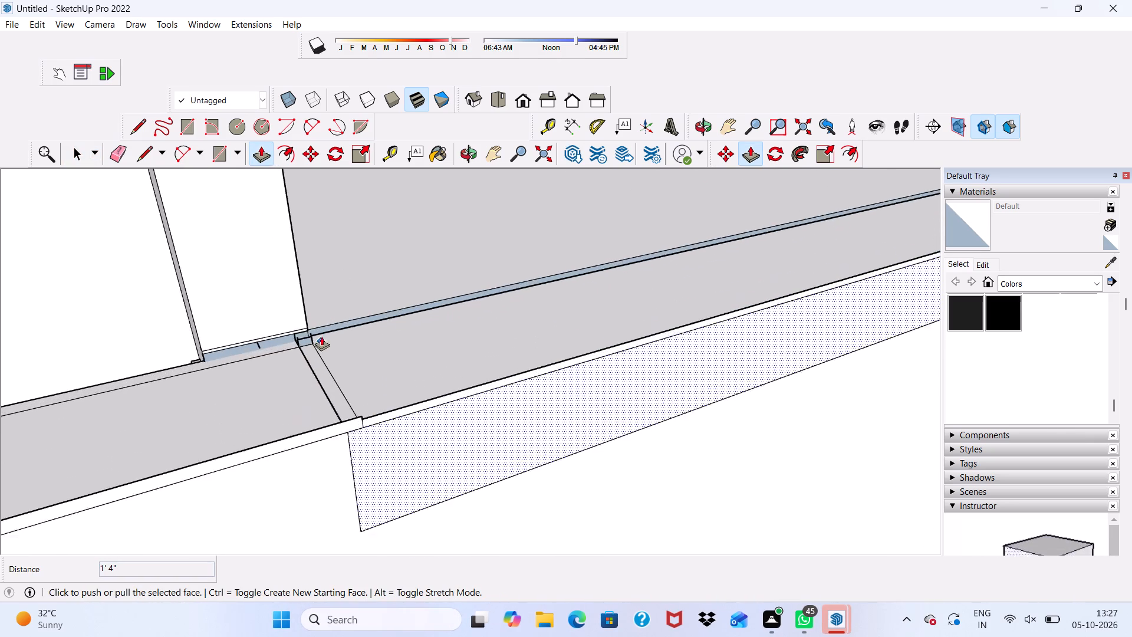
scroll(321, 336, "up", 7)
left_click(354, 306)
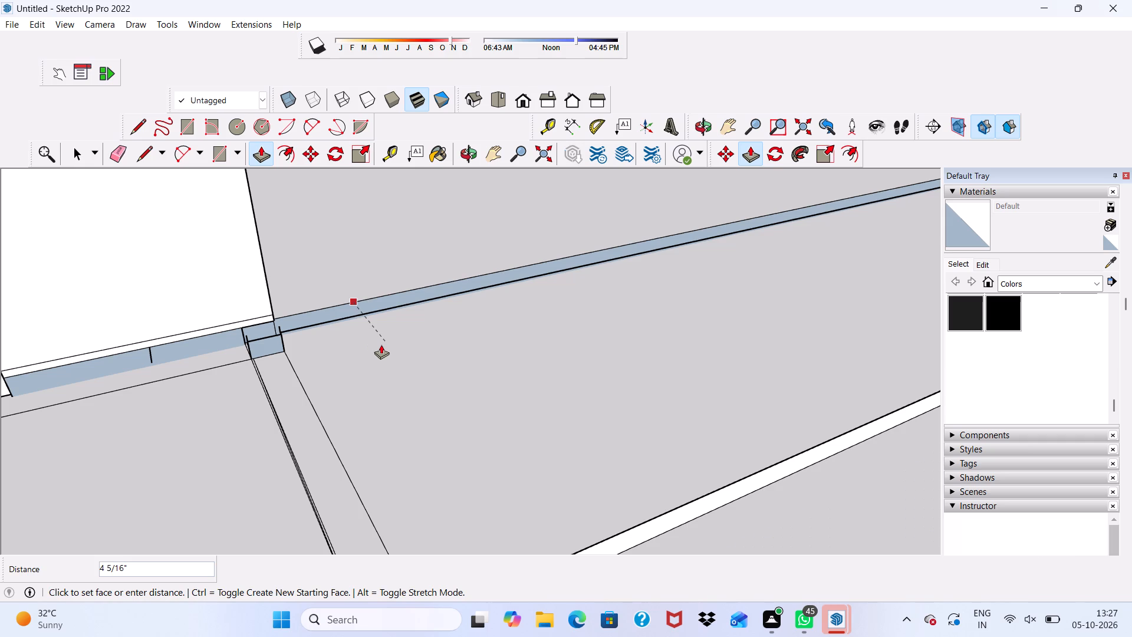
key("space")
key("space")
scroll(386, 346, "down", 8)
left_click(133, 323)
Pull the remaining narrow strip face along the terrace floor's edge out 1' 5 5/8".
scroll(133, 321, "up", 1)
scroll(133, 323, "down", 1)
scroll(154, 346, "up", 1)
scroll(246, 374, "down", 2)
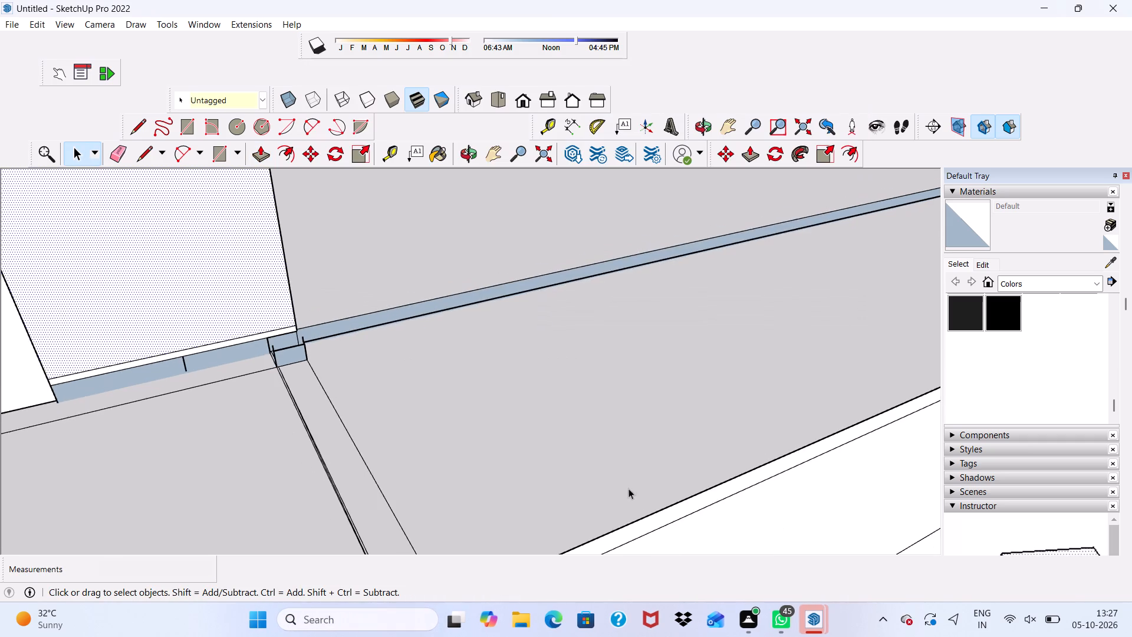
scroll(509, 382, "down", 8)
middle_click_drag(623, 502, 417, 367)
scroll(523, 428, "up", 3)
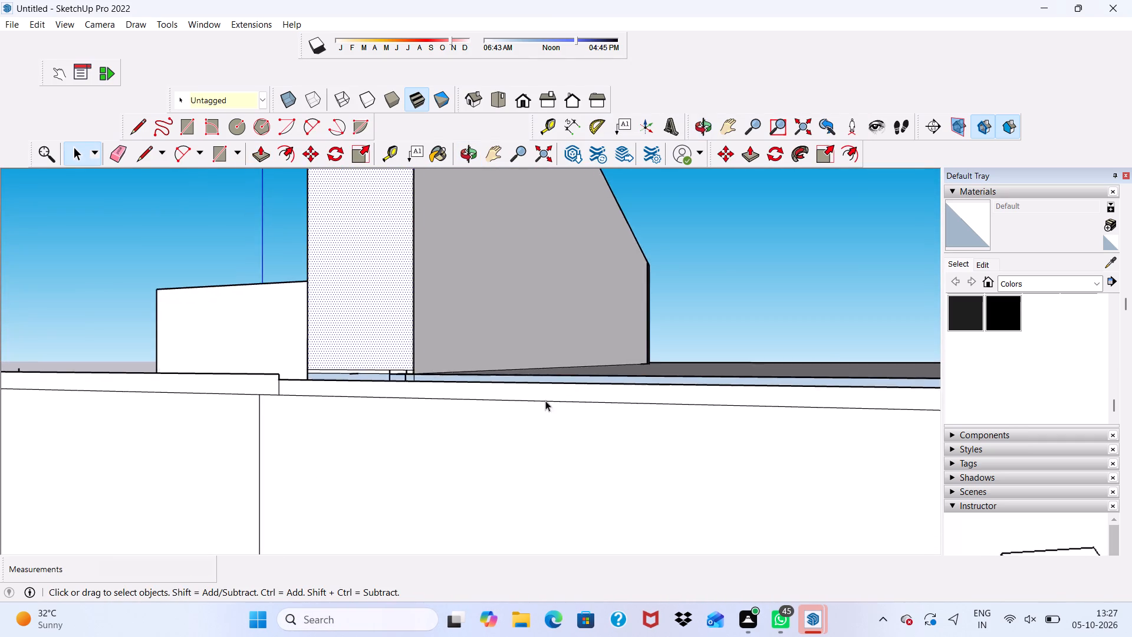
scroll(545, 400, "up", 9)
left_click(413, 412)
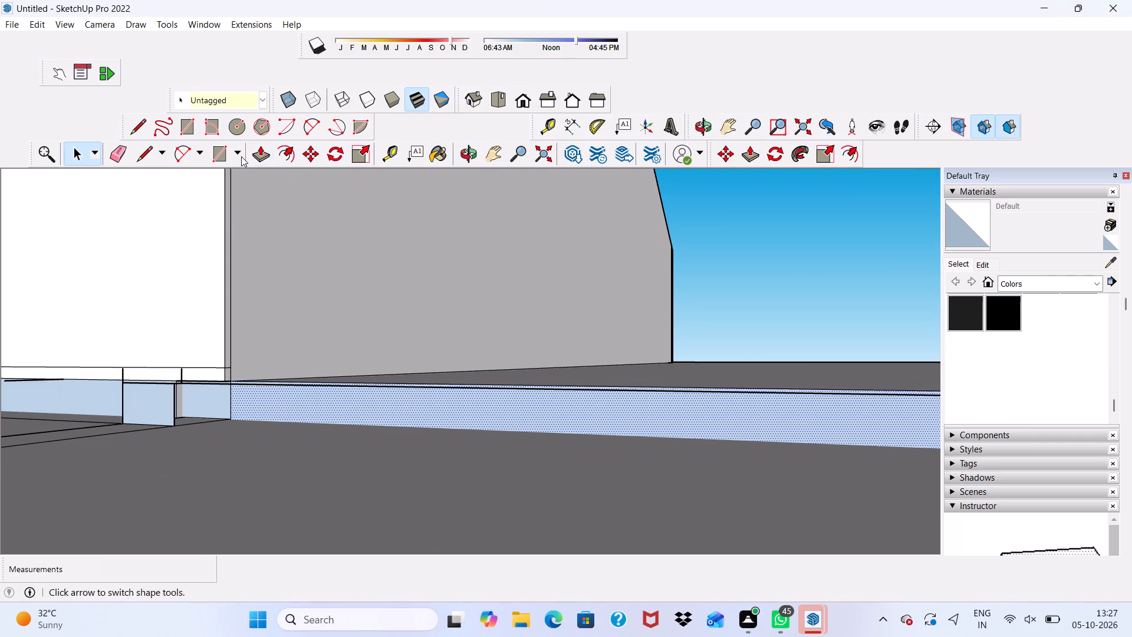
left_click(258, 147)
left_click(433, 401)
scroll(433, 401, "down", 2)
scroll(435, 402, "up", 1)
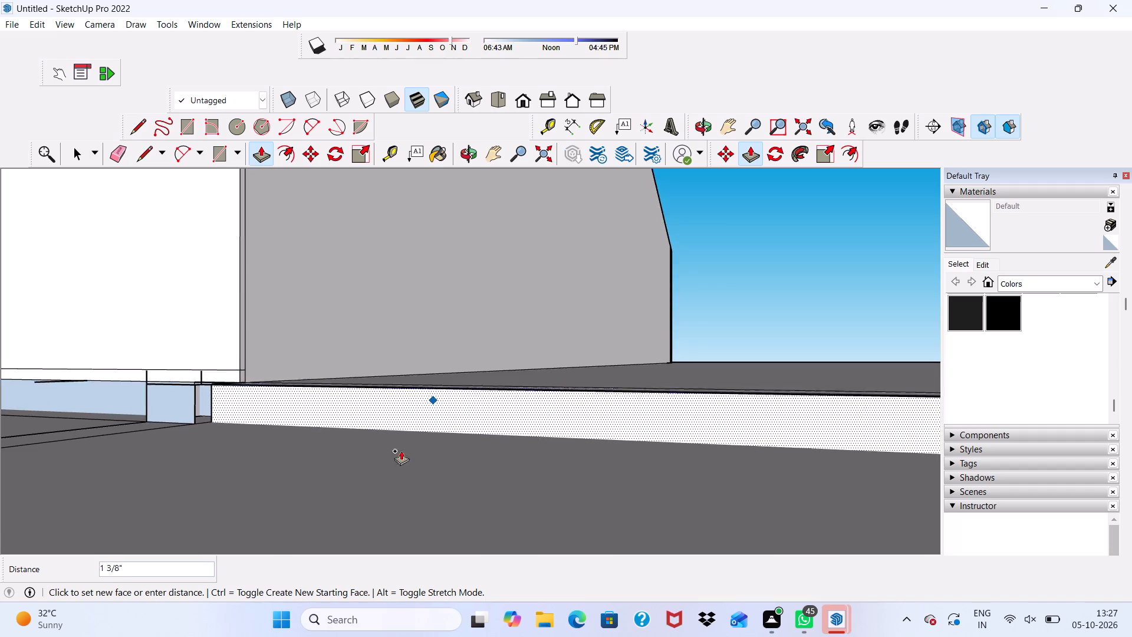
scroll(403, 447, "down", 10)
scroll(287, 416, "up", 1)
scroll(287, 416, "down", 6)
scroll(321, 421, "up", 1)
scroll(321, 422, "down", 3)
left_click(255, 497)
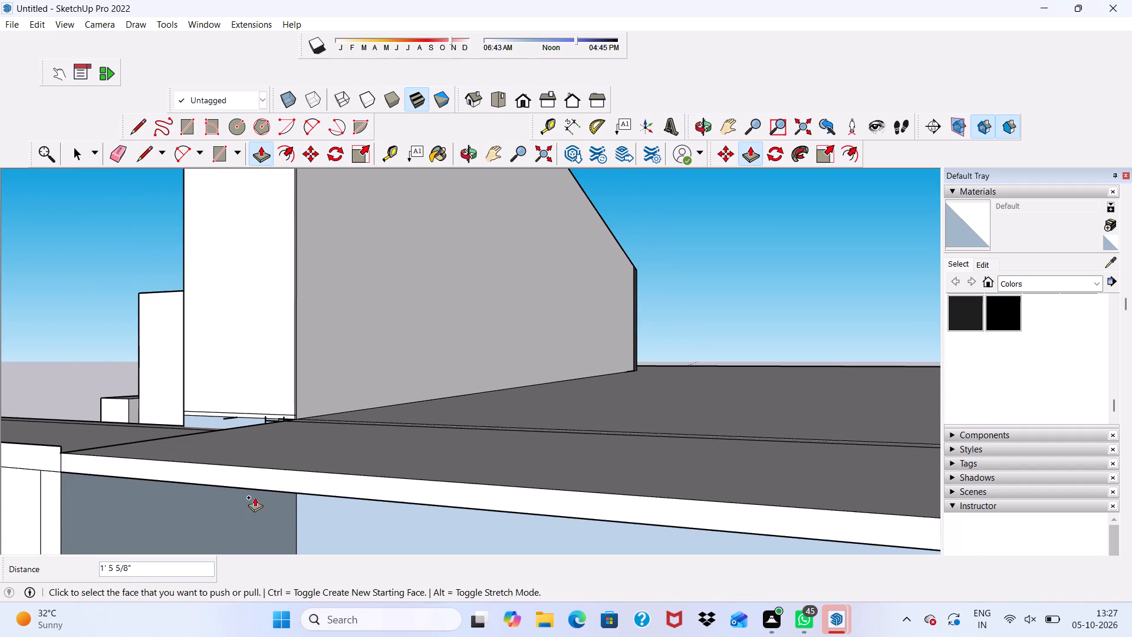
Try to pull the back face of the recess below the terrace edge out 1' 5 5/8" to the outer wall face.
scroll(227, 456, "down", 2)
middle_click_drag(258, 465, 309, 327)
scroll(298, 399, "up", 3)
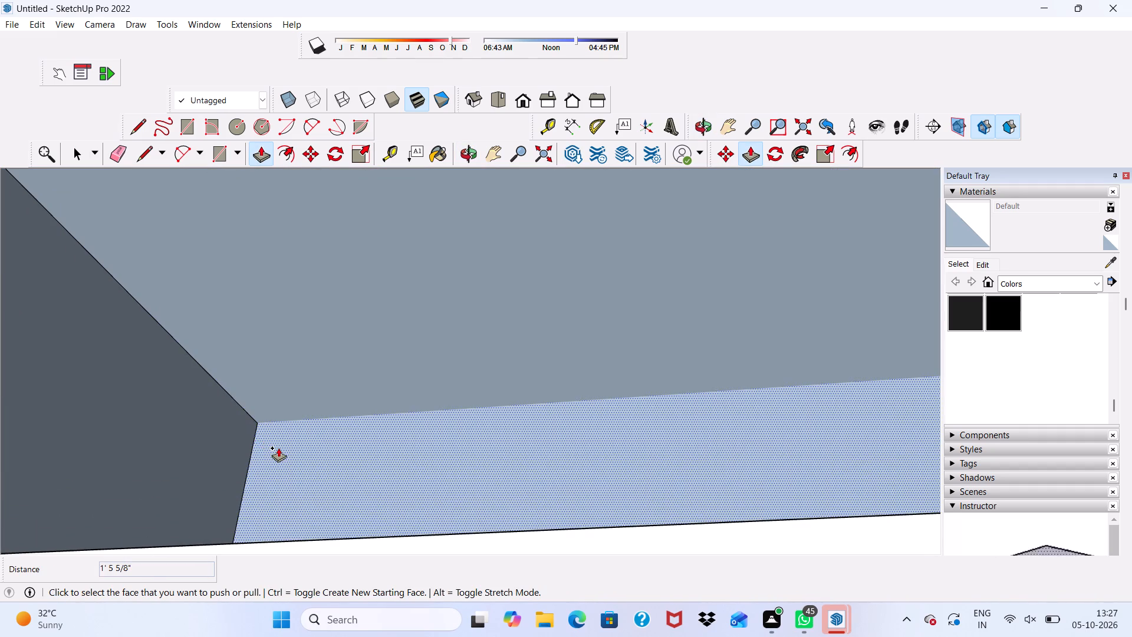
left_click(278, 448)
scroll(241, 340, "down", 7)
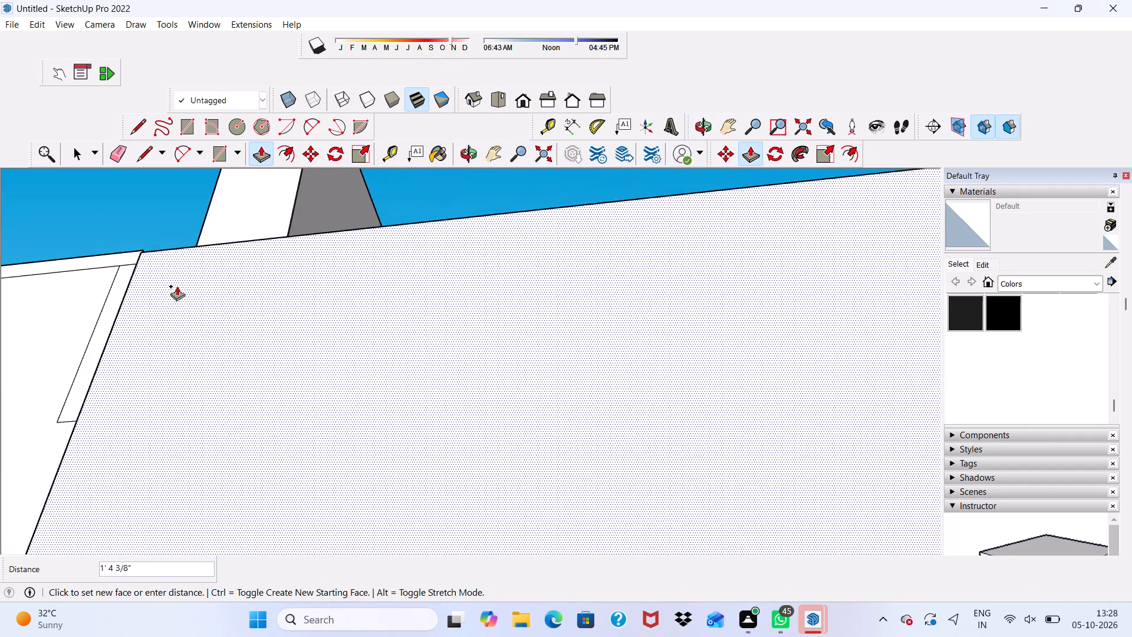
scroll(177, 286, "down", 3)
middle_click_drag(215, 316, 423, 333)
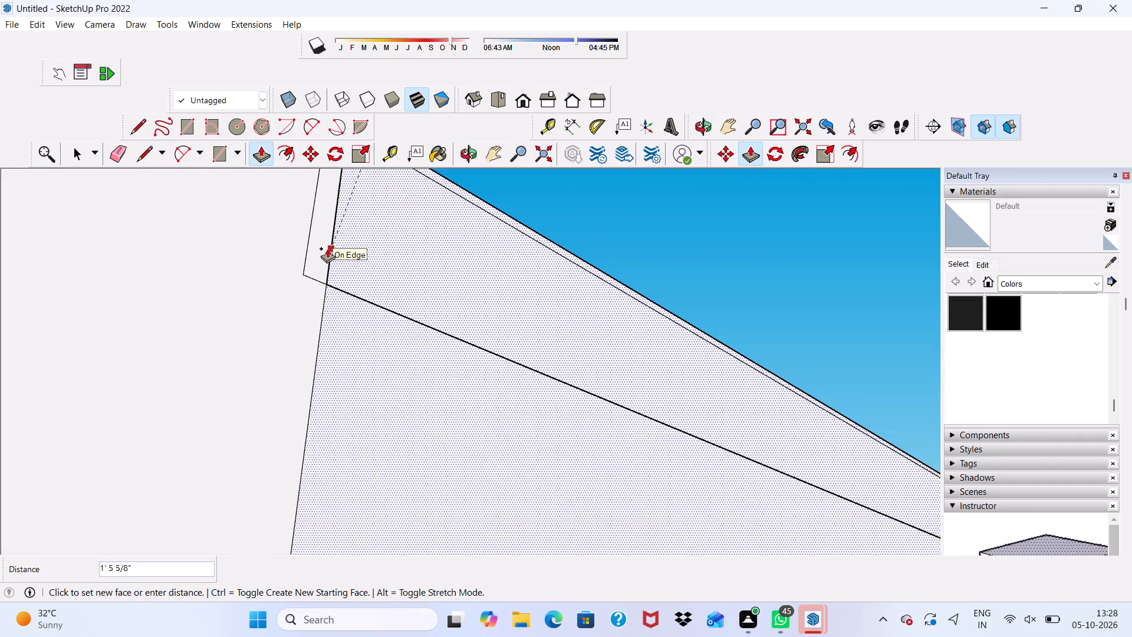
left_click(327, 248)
Extrude the end face of the side wall's long recess about 25' 4 3/4" to the far wall corner, filling it.
scroll(323, 249, "down", 4)
middle_click_drag(402, 269, 179, 378)
scroll(278, 288, "up", 4)
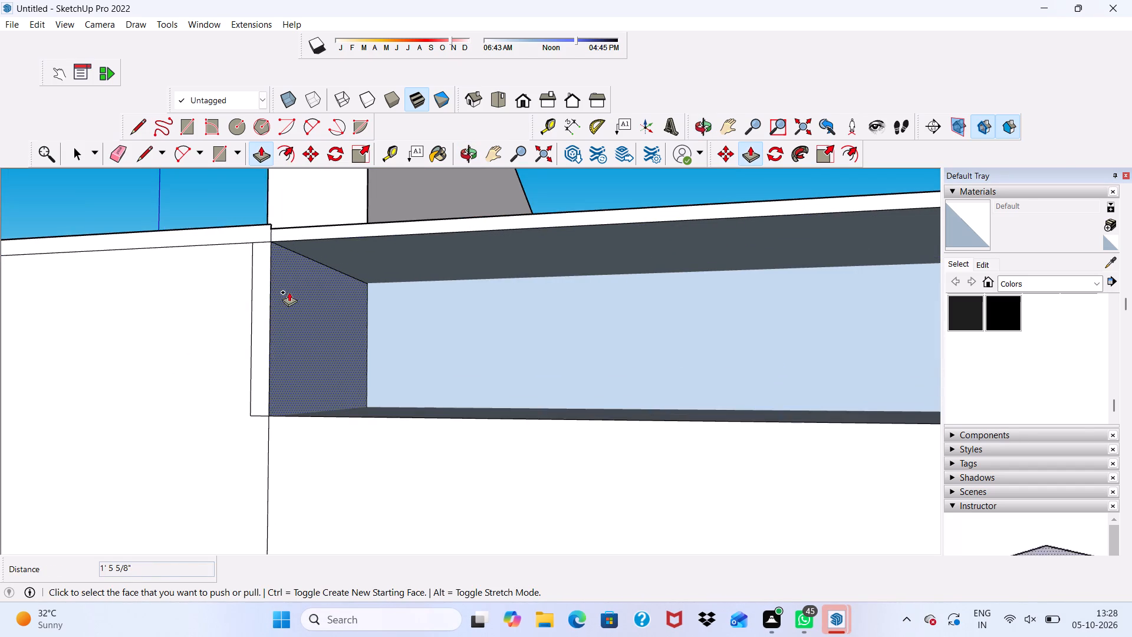
left_click(289, 292)
scroll(289, 292, "down", 4)
scroll(309, 300, "up", 1)
scroll(349, 276, "down", 4)
scroll(426, 317, "up", 1)
scroll(354, 267, "down", 1)
scroll(353, 270, "up", 2)
scroll(377, 306, "down", 5)
scroll(409, 277, "up", 1)
scroll(420, 288, "down", 10)
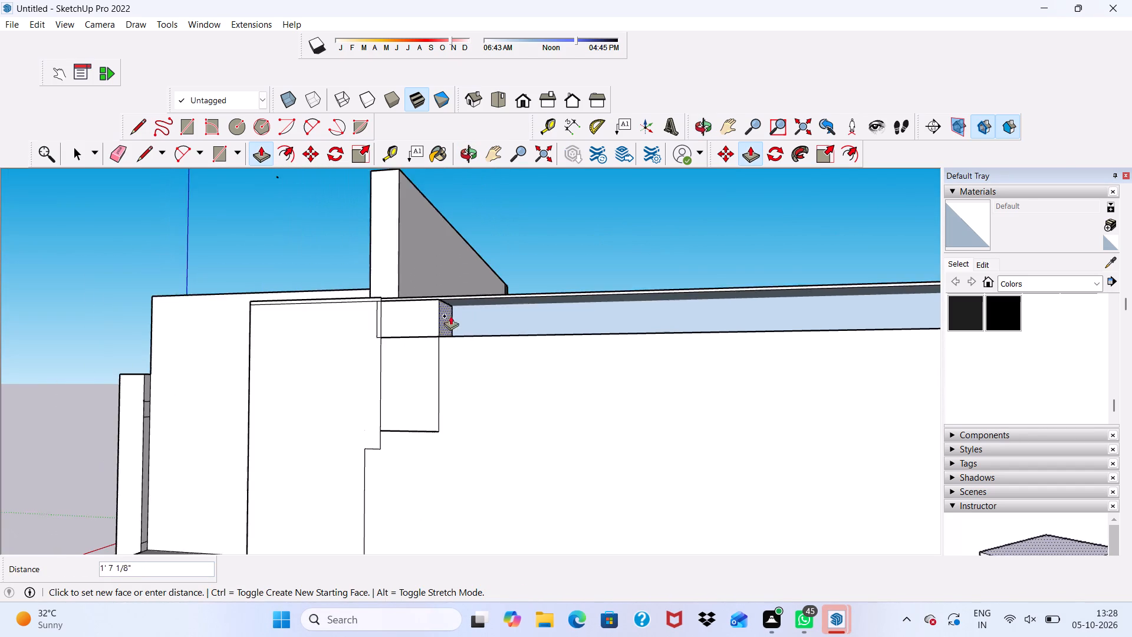
scroll(450, 316, "down", 2)
scroll(769, 369, "down", 10)
scroll(662, 402, "up", 1)
scroll(718, 343, "down", 5)
scroll(825, 355, "up", 5)
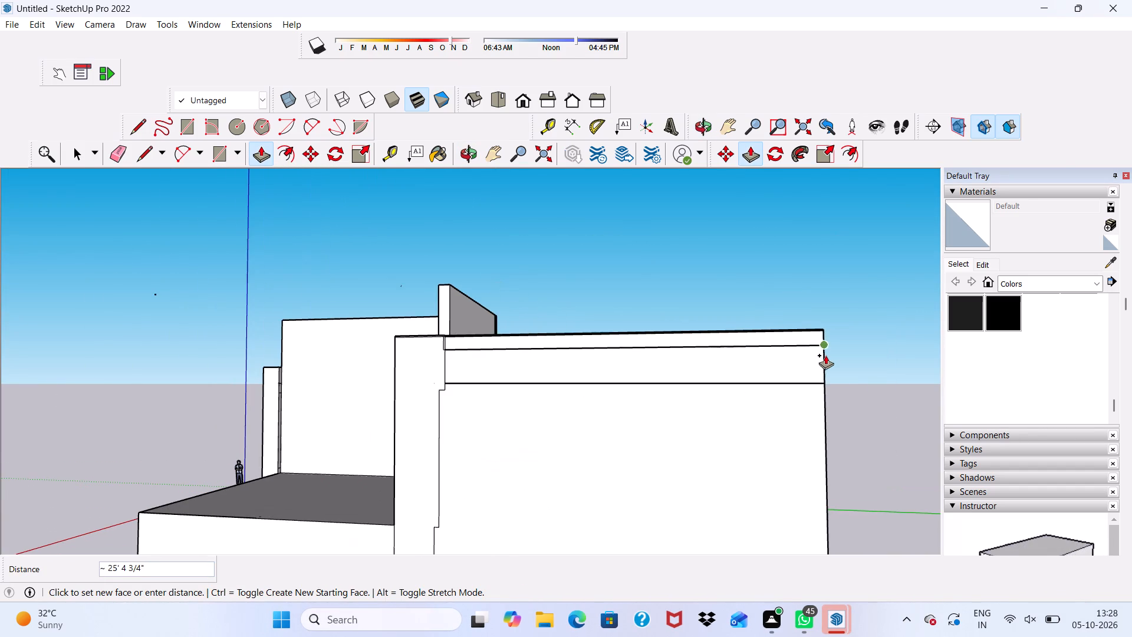
scroll(824, 370, "up", 4)
left_click(822, 370)
Pull the recessed strip face at the base of the upper wall's end out 2 11/16", flush with the wall above.
middle_click_drag(807, 363, 572, 466)
scroll(449, 454, "up", 4)
middle_click_drag(345, 420, 653, 320)
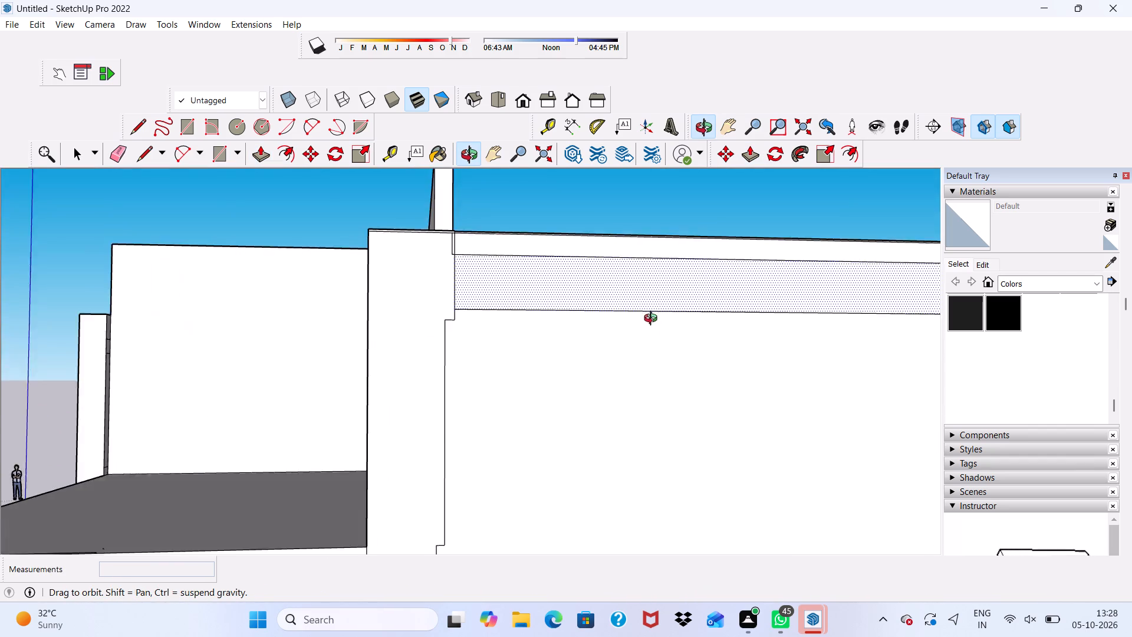
middle_click_drag(653, 320, 631, 372)
scroll(414, 281, "up", 4)
scroll(402, 277, "down", 1)
middle_click_drag(412, 298, 657, 358)
scroll(535, 307, "up", 5)
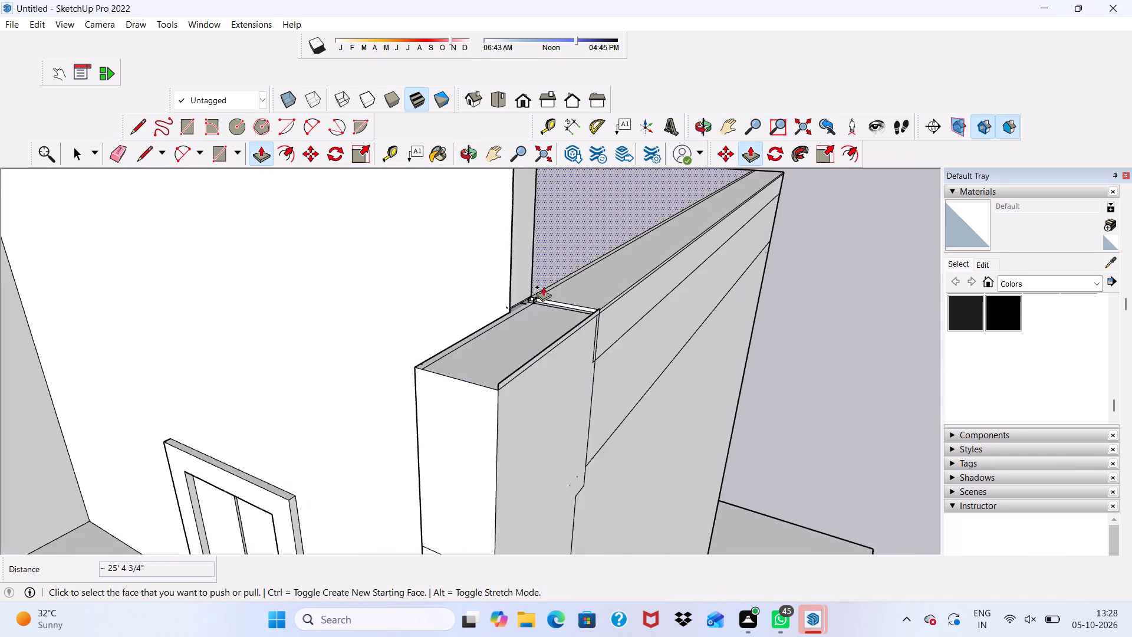
scroll(543, 287, "up", 20)
scroll(543, 287, "up", 1)
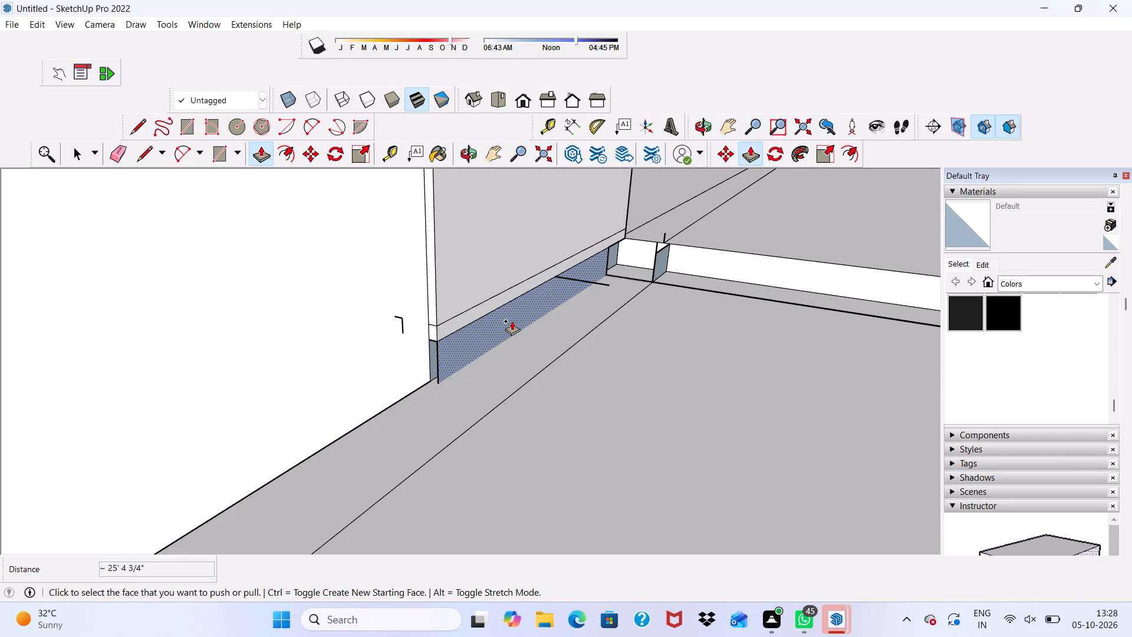
left_click(512, 321)
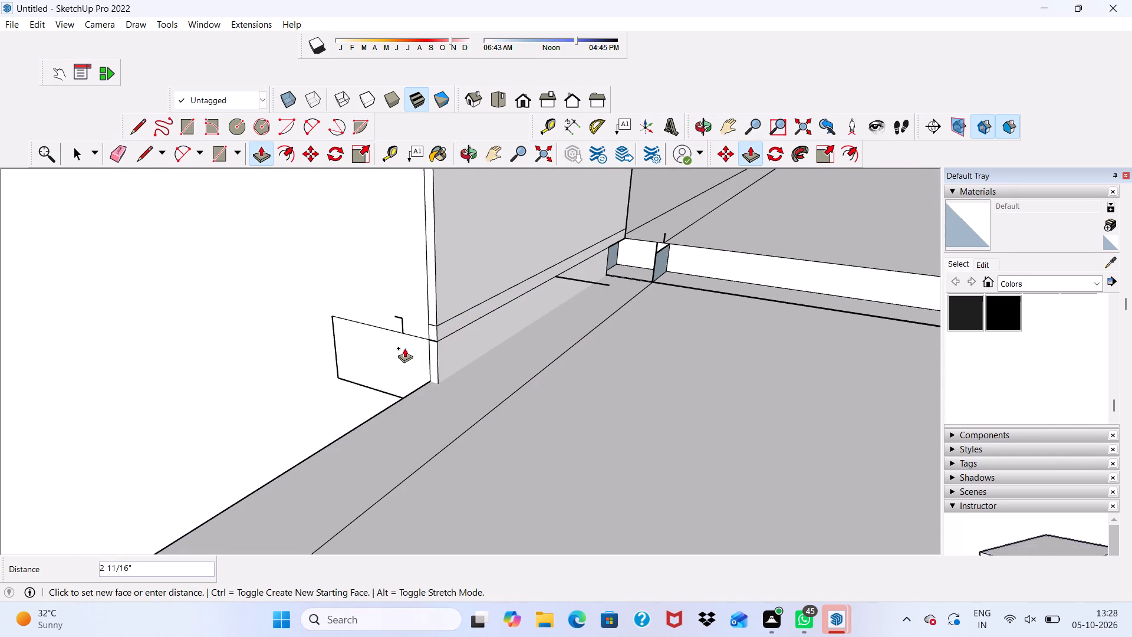
left_click(404, 348)
Pull the small recessed face beside the inner corner out 3/16", flush with the adjoining base strip.
scroll(291, 312, "down", 4)
middle_click_drag(303, 322, 291, 294)
scroll(553, 324, "up", 6)
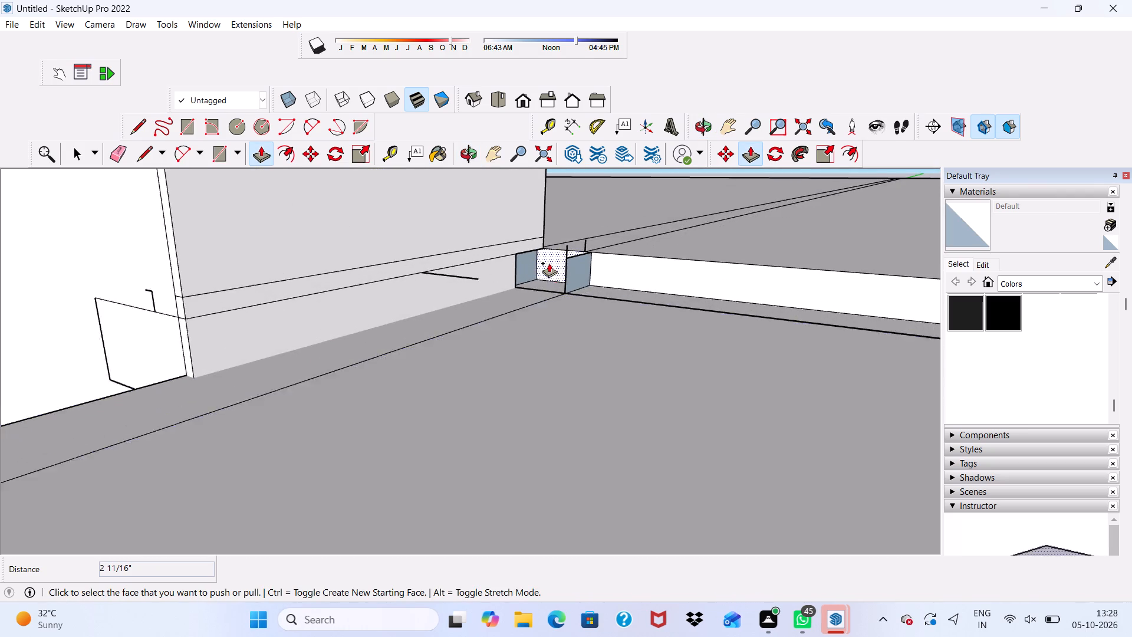
scroll(549, 263, "up", 6)
left_click(505, 252)
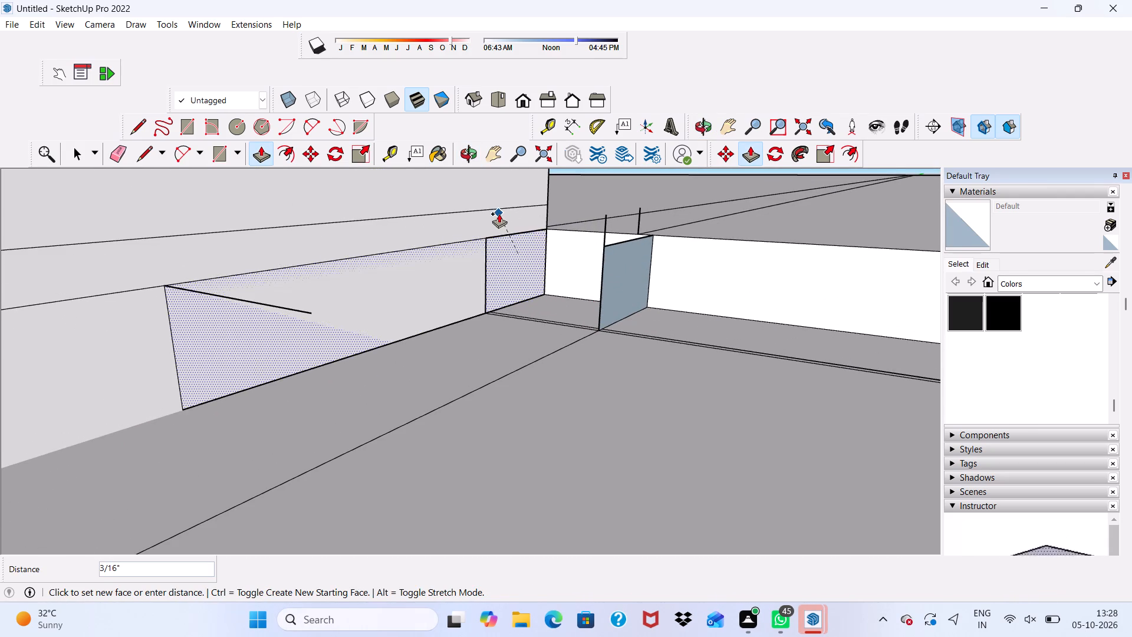
left_click(499, 214)
scroll(679, 325, "up", 3)
Erase the small upright face and its leftover vertical edge on the white base strip near the inner corner.
key("space")
scroll(356, 313, "down", 4)
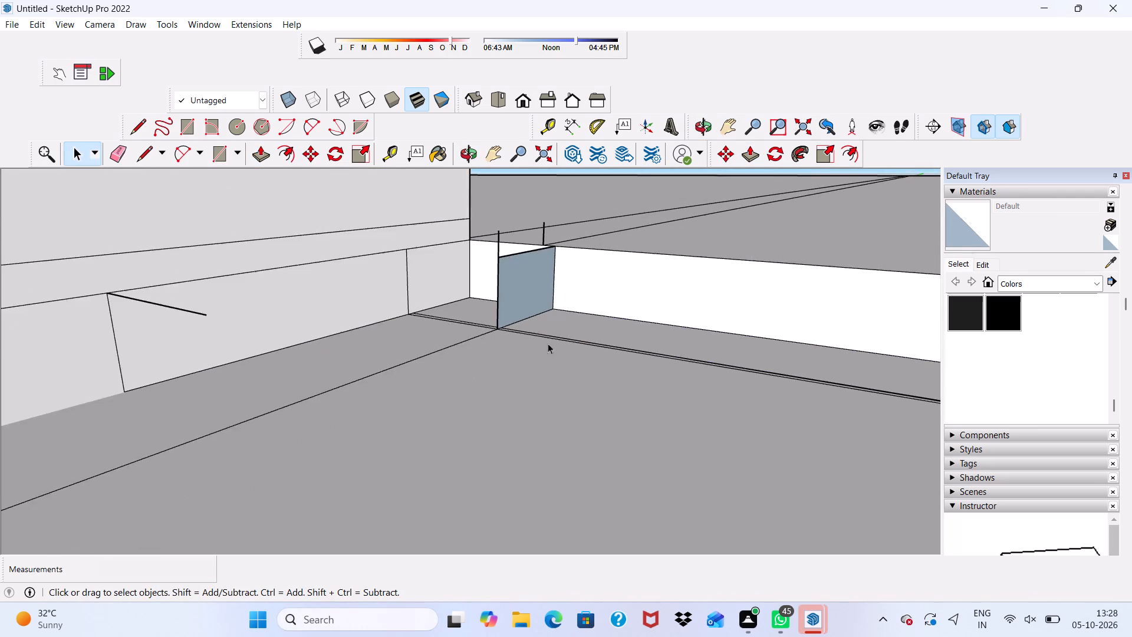
scroll(548, 343, "down", 8)
middle_click_drag(553, 318, 629, 330)
scroll(216, 202, "up", 2)
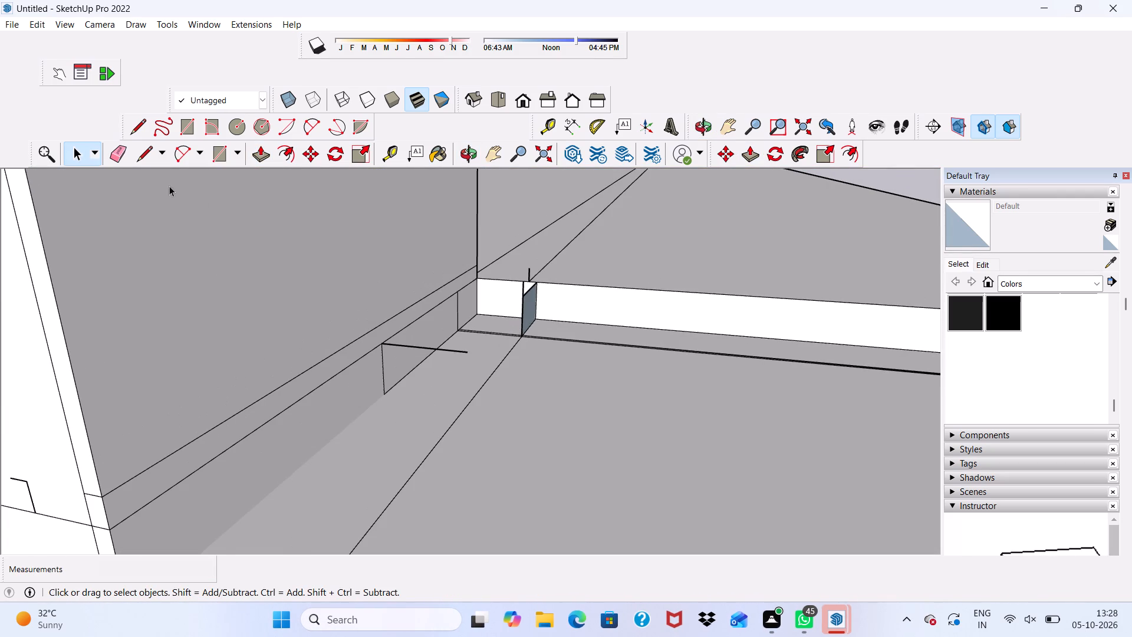
left_click(118, 149)
scroll(435, 288, "up", 2)
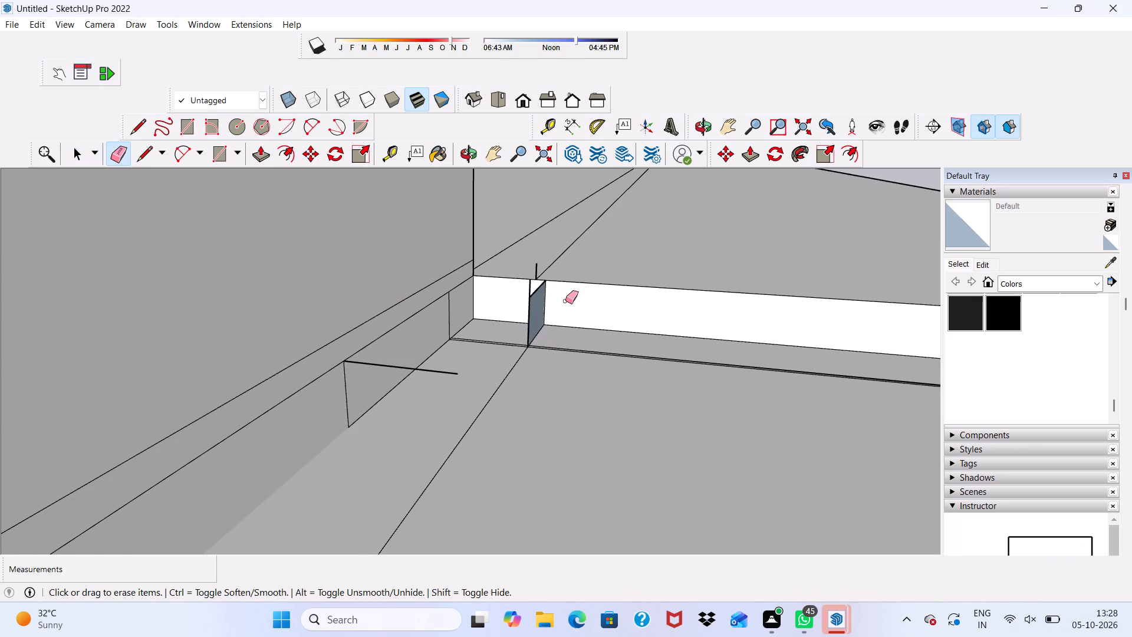
left_click_drag(527, 302, 536, 297)
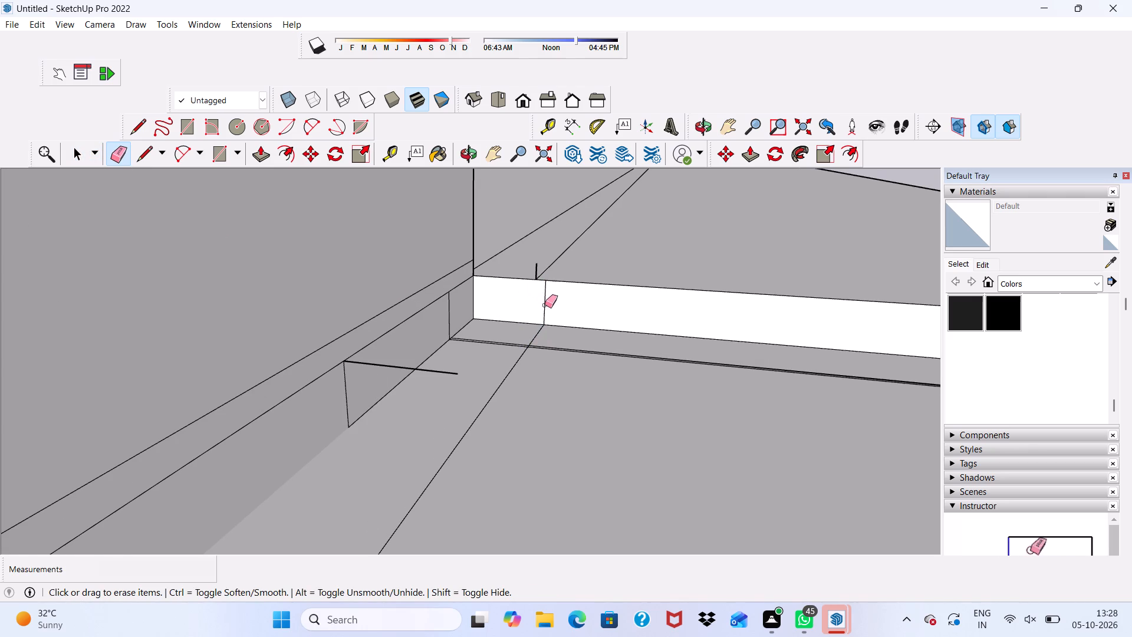
left_click_drag(544, 302, 549, 290)
Erase the short vertical stub and the sloping seam line on the wall above the white base strip.
scroll(537, 267, "up", 2)
left_click(539, 271)
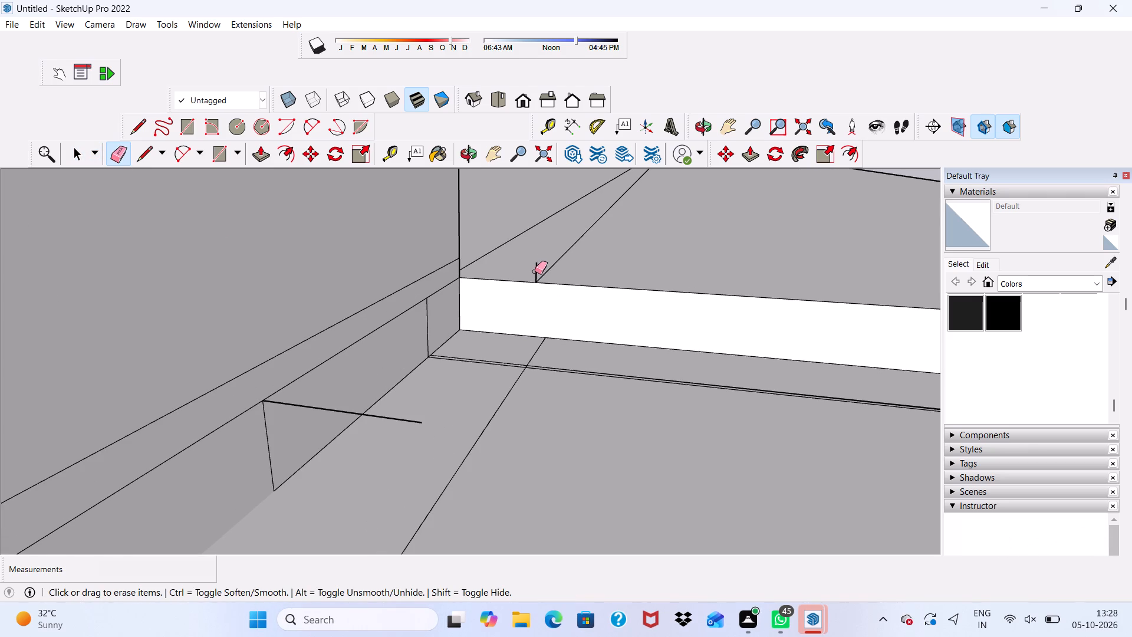
left_click(535, 271)
left_click_drag(546, 265, 555, 265)
Erase the parallel long seam lines and the diagonal line on the terrace floor near the inner corner.
scroll(499, 290, "down", 7)
scroll(604, 320, "up", 1)
scroll(603, 333, "down", 1)
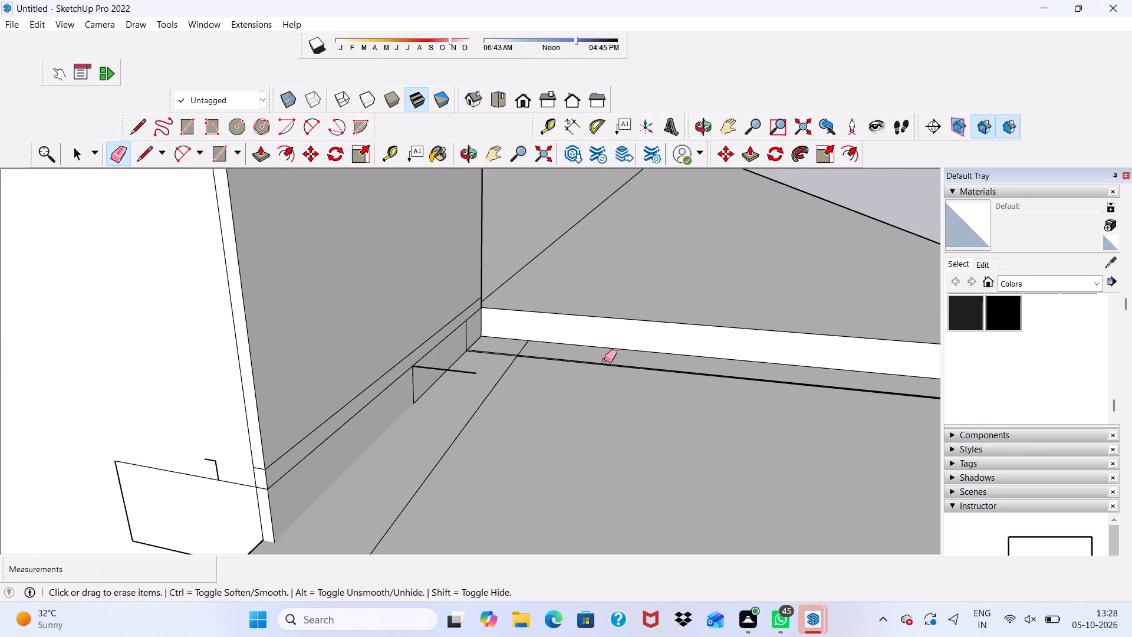
middle_click_drag(605, 360, 603, 397)
scroll(598, 370, "up", 13)
left_click_drag(502, 343, 492, 365)
left_click(371, 311)
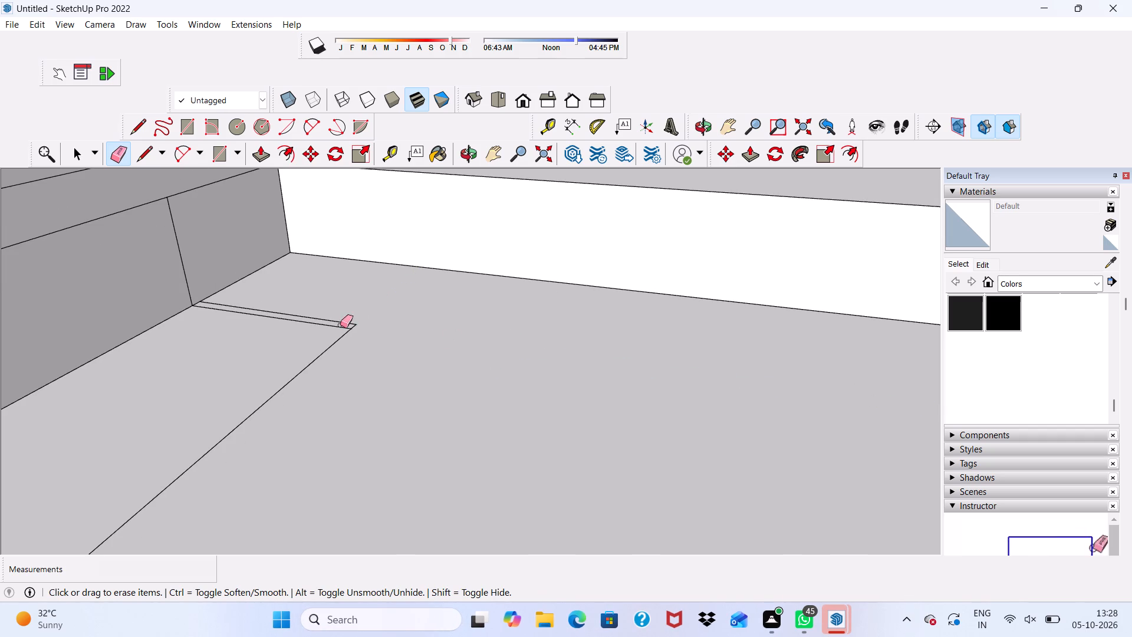
left_click_drag(347, 321, 310, 366)
Erase the tiny leftover line fragments on the terrace floor near the inner corner.
scroll(312, 353, "down", 3)
scroll(358, 86, "down", 1)
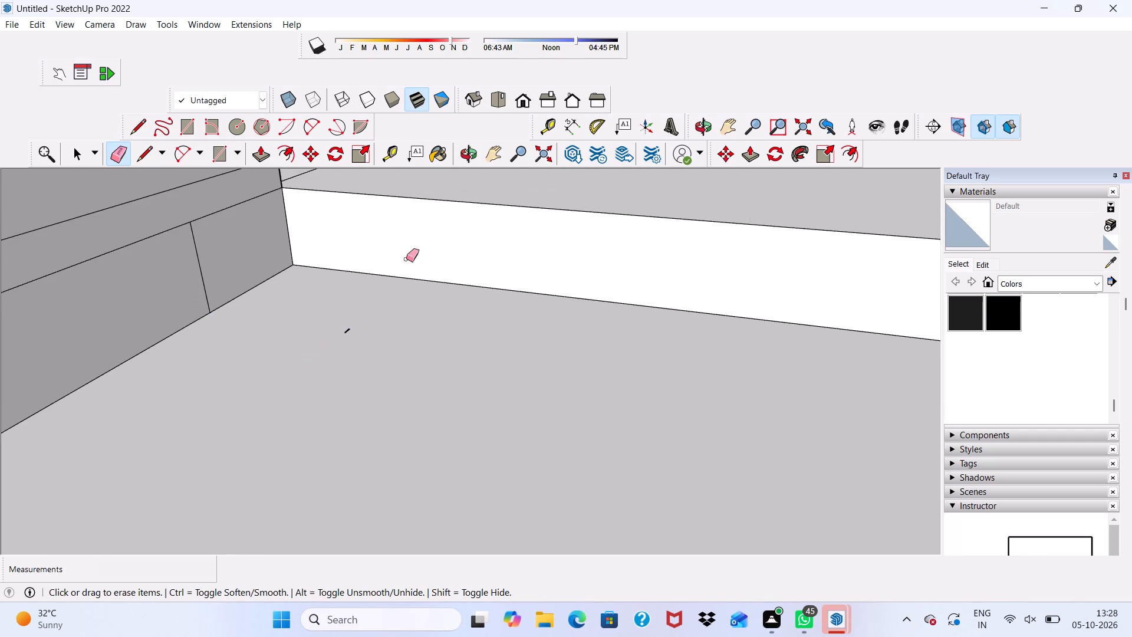
scroll(406, 287, "up", 2)
left_click_drag(344, 337, 338, 346)
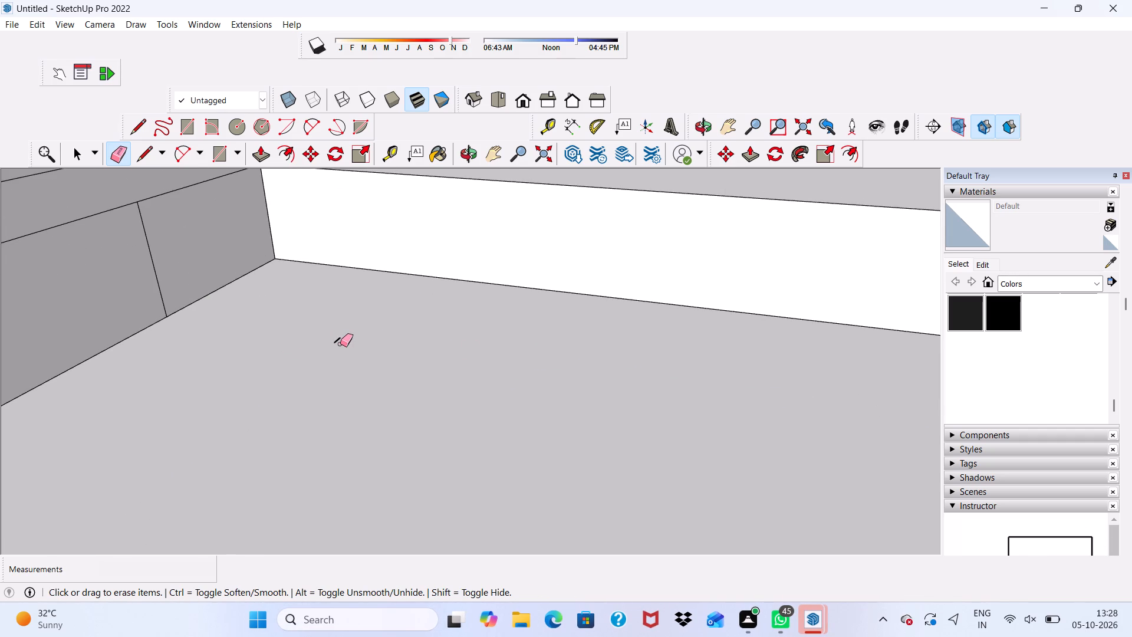
left_click(340, 340)
left_click_drag(337, 336, 325, 350)
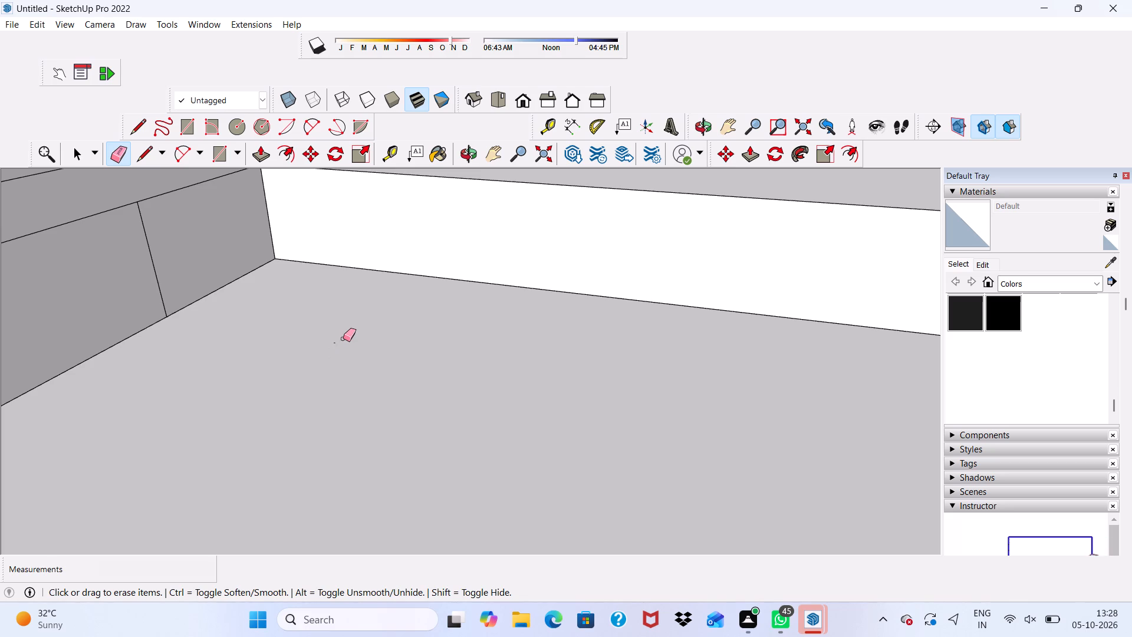
left_click(343, 339)
Erase the vertical seam line on the grey base strip beside the inner corner.
scroll(318, 341, "down", 3)
middle_click_drag(324, 343, 311, 345)
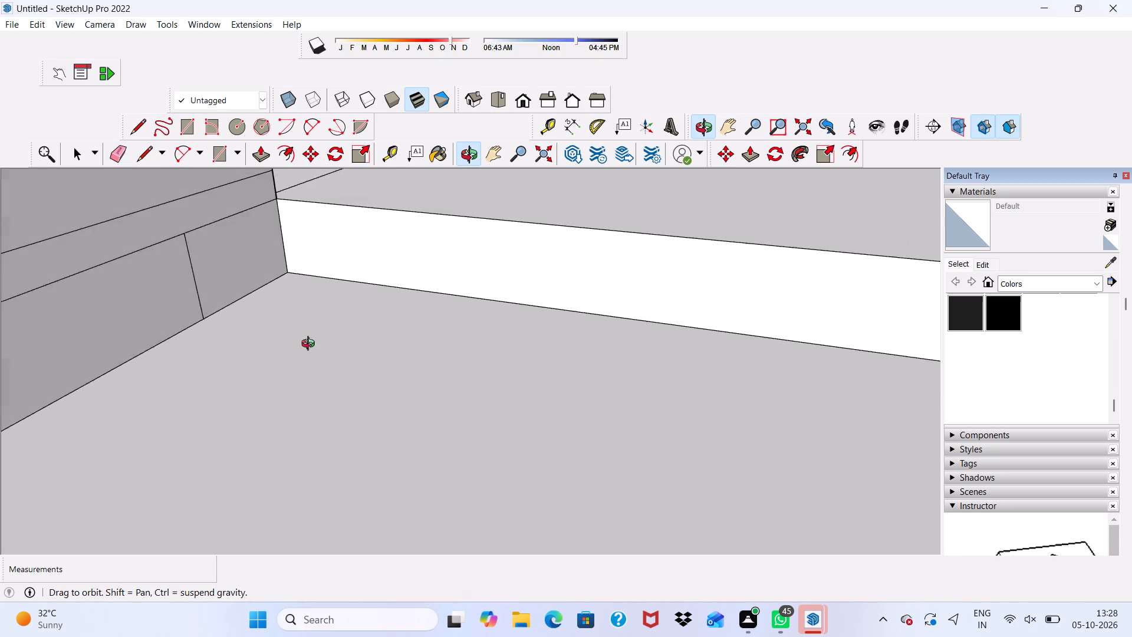
middle_click_drag(311, 345, 240, 310)
scroll(287, 203, "up", 2)
left_click_drag(222, 246, 239, 237)
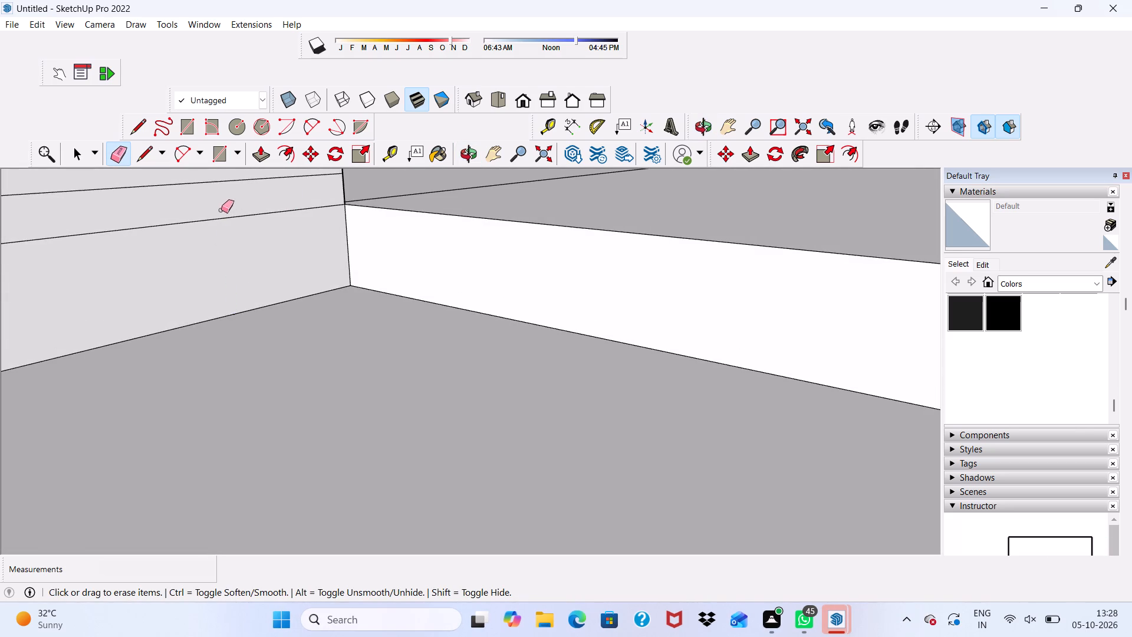
Erase the short stray line and the short vertical seam on the grey wall's base strip near the inner corner.
scroll(221, 226, "down", 6)
scroll(417, 272, "up", 1)
scroll(417, 278, "down", 10)
scroll(273, 314, "up", 4)
left_click(284, 300)
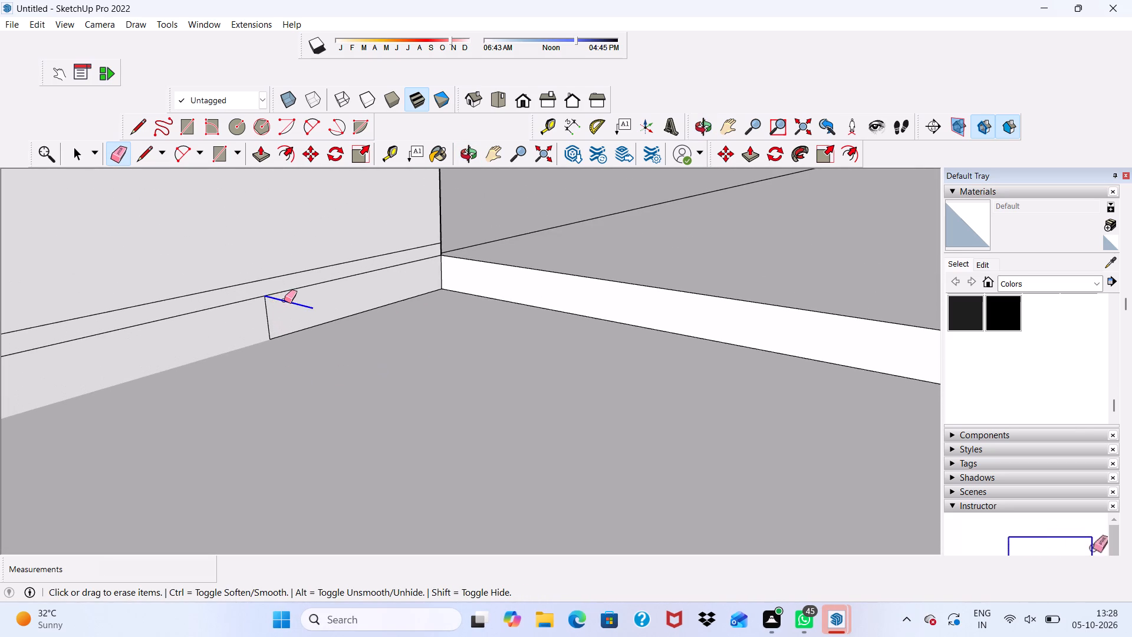
scroll(261, 318, "up", 2)
left_click_drag(256, 318, 277, 307)
scroll(276, 346, "up", 4)
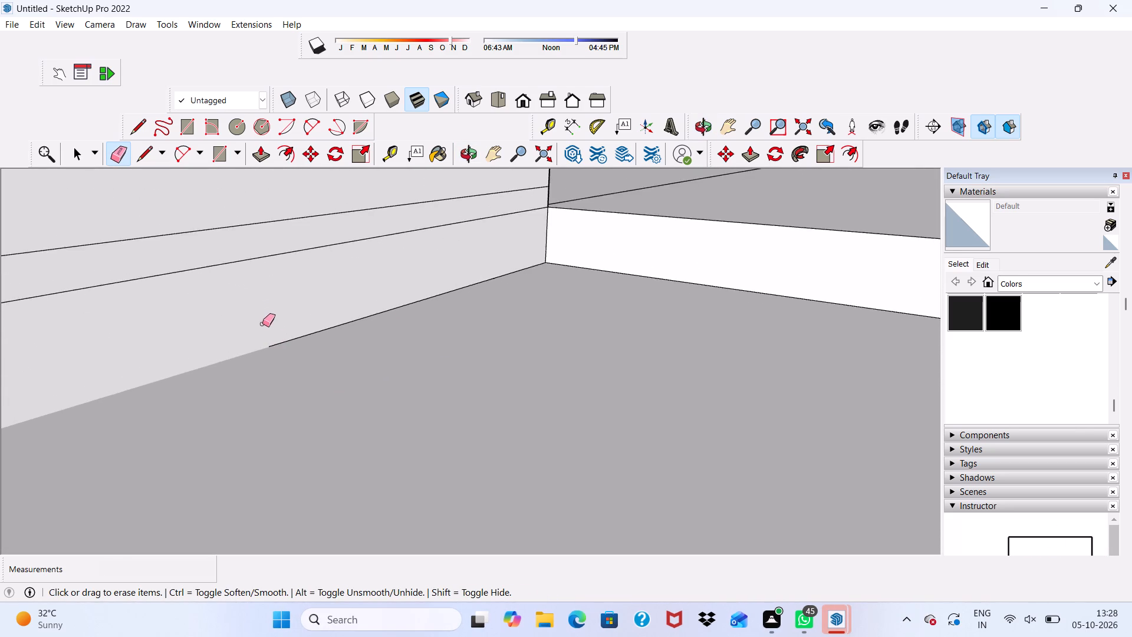
Erase the small bracket-shaped lines and the leftover box outline on the white wall beside the grey wall's narrow end.
scroll(262, 324, "up", 6)
scroll(278, 330, "down", 12)
scroll(500, 272, "up", 1)
scroll(495, 281, "down", 6)
middle_click_drag(492, 314, 580, 307)
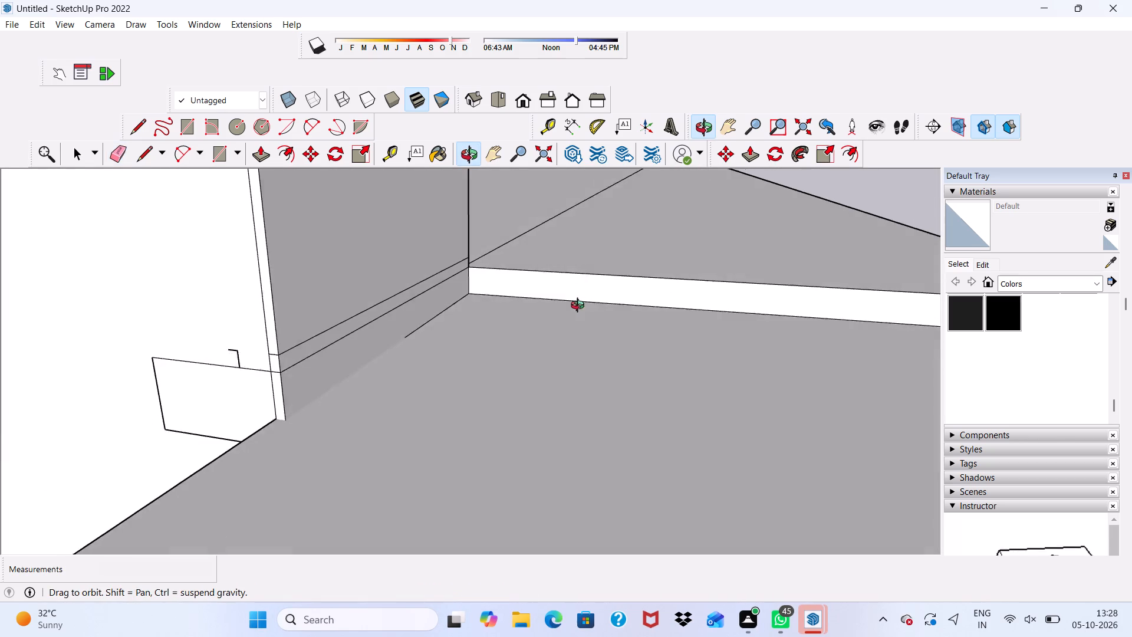
middle_click_drag(580, 307, 587, 307)
scroll(276, 344, "up", 3)
left_click_drag(239, 354, 239, 385)
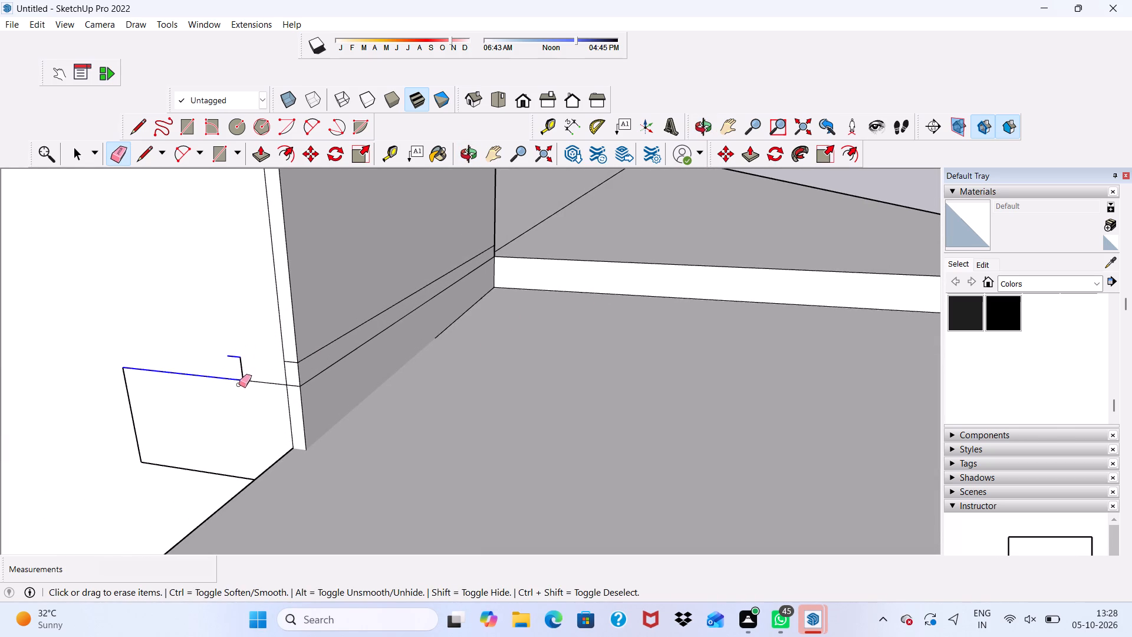
left_click_drag(239, 385, 249, 380)
scroll(153, 418, "up", 3)
left_click(121, 392)
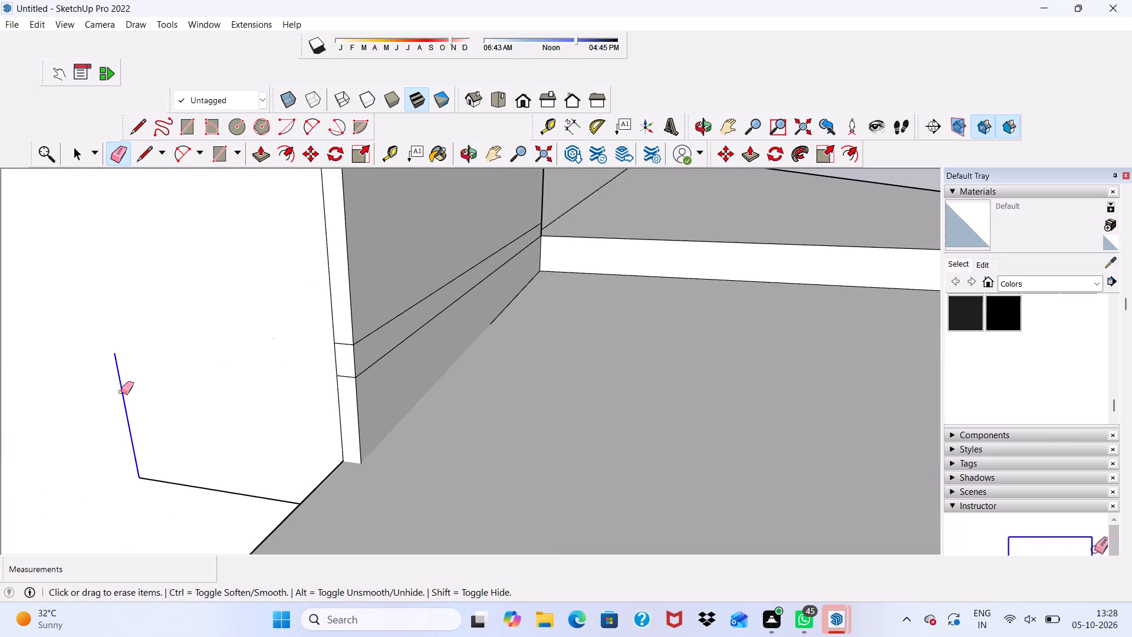
left_click(217, 487)
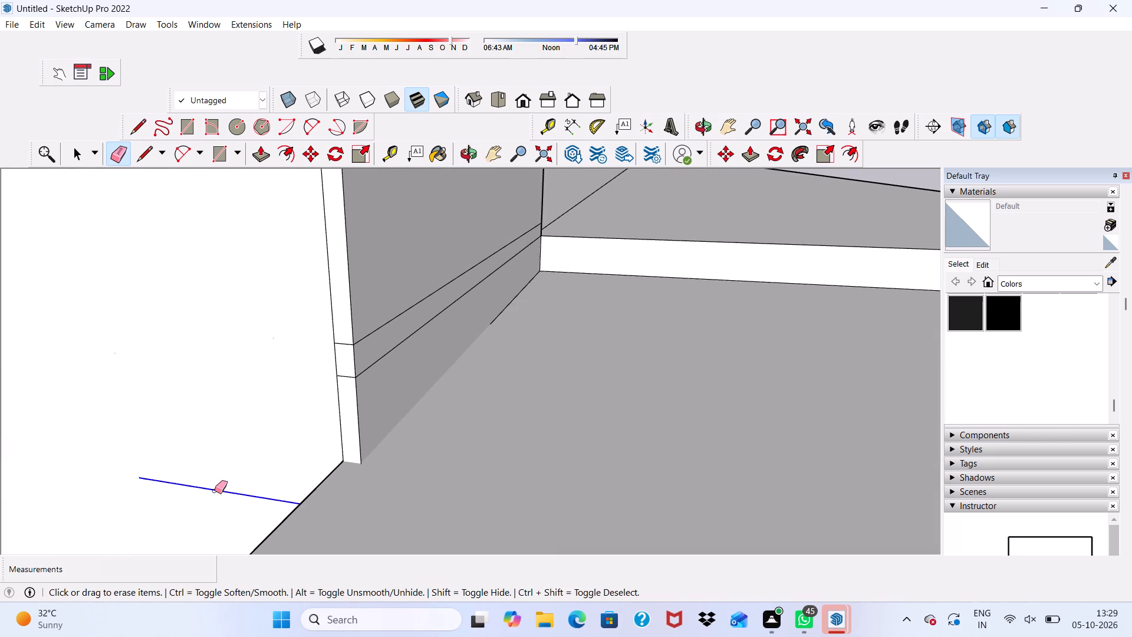
Erase the two long parallel seam lines running along the lower part of the grey wall.
scroll(208, 465, "down", 5)
middle_click_drag(235, 463, 186, 464)
scroll(305, 371, "up", 3)
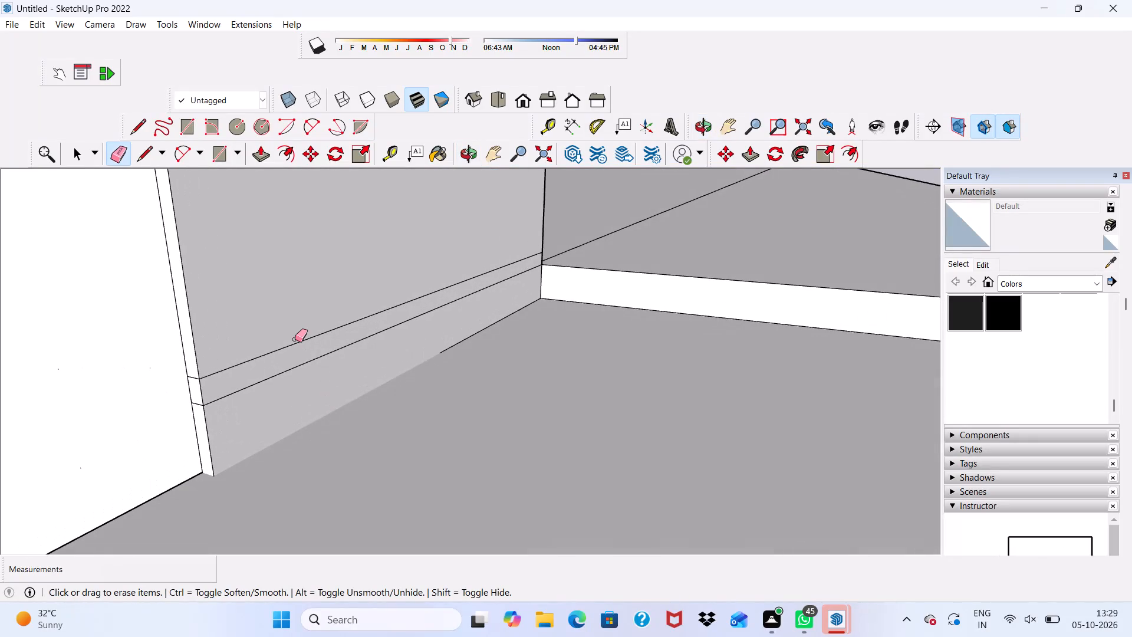
left_click_drag(294, 339, 298, 376)
Erase the two short cross lines on the narrow white end face of the wall, keeping its vertical edges.
scroll(113, 415, "up", 8)
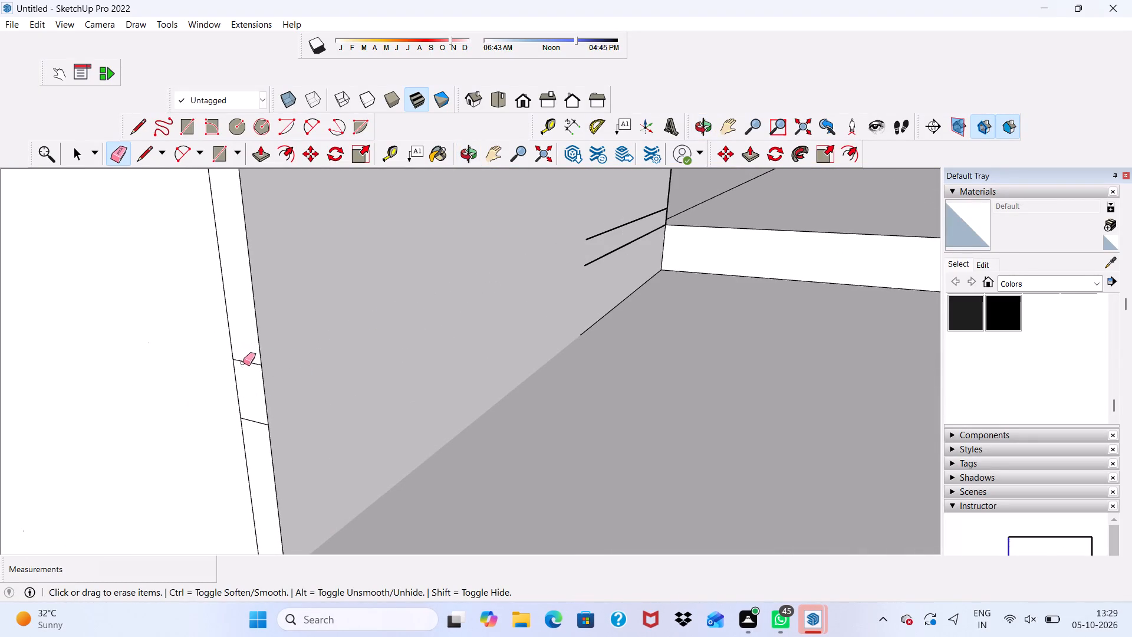
left_click_drag(244, 362, 238, 409)
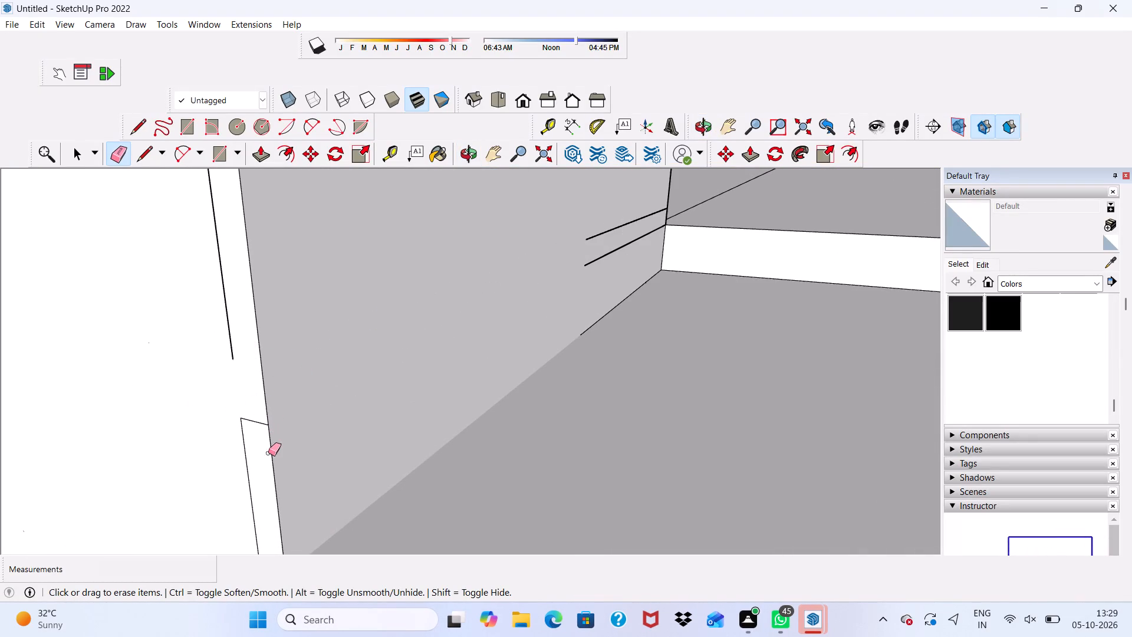
key("ctrl+z")
scroll(243, 413, "up", 3)
left_click_drag(252, 347, 248, 373)
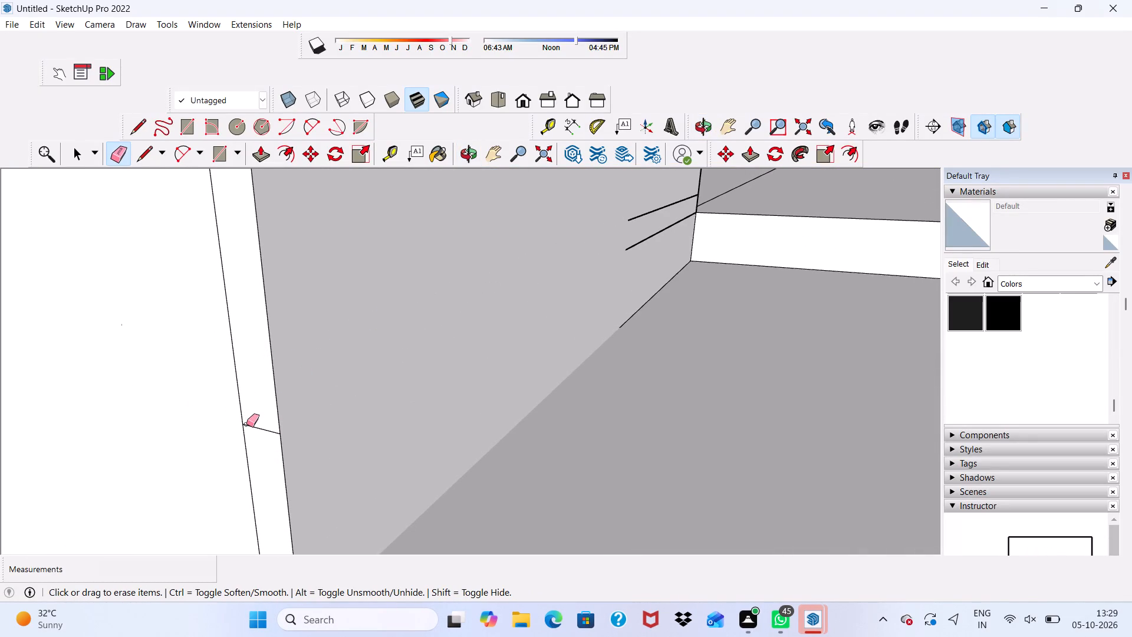
left_click_drag(253, 422, 253, 441)
Erase the remaining seam stubs and tiny fragments on the grey wall beside the inner corner.
scroll(247, 439, "down", 6)
scroll(327, 382, "up", 1)
scroll(334, 399, "down", 1)
scroll(584, 278, "up", 4)
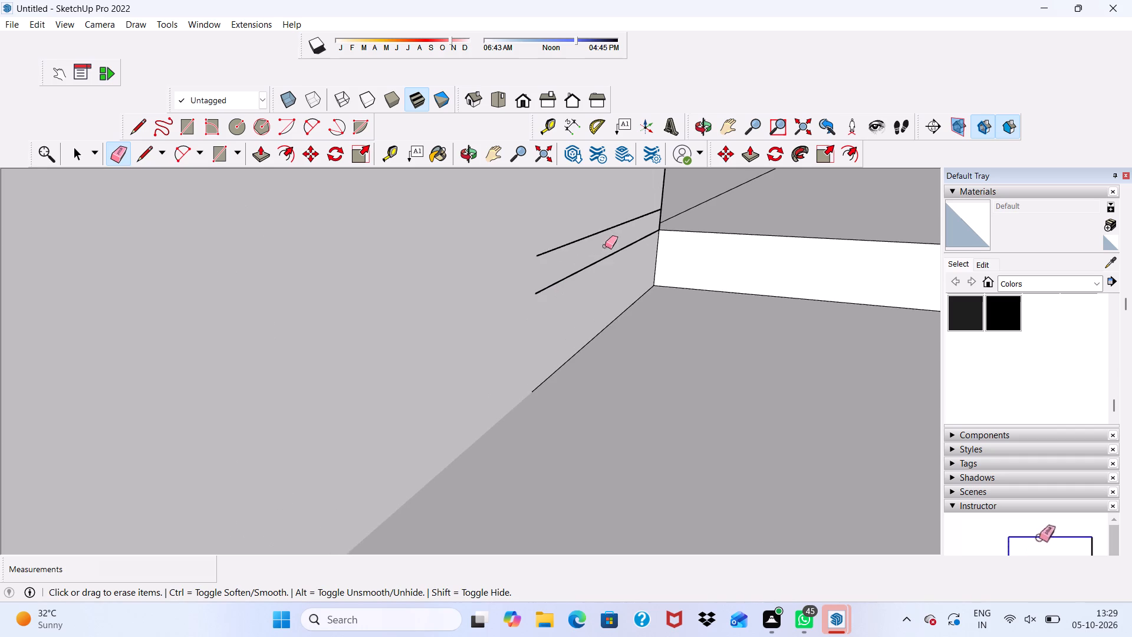
left_click_drag(602, 226, 600, 263)
scroll(588, 278, "down", 5)
scroll(565, 378, "up", 1)
scroll(621, 284, "down", 2)
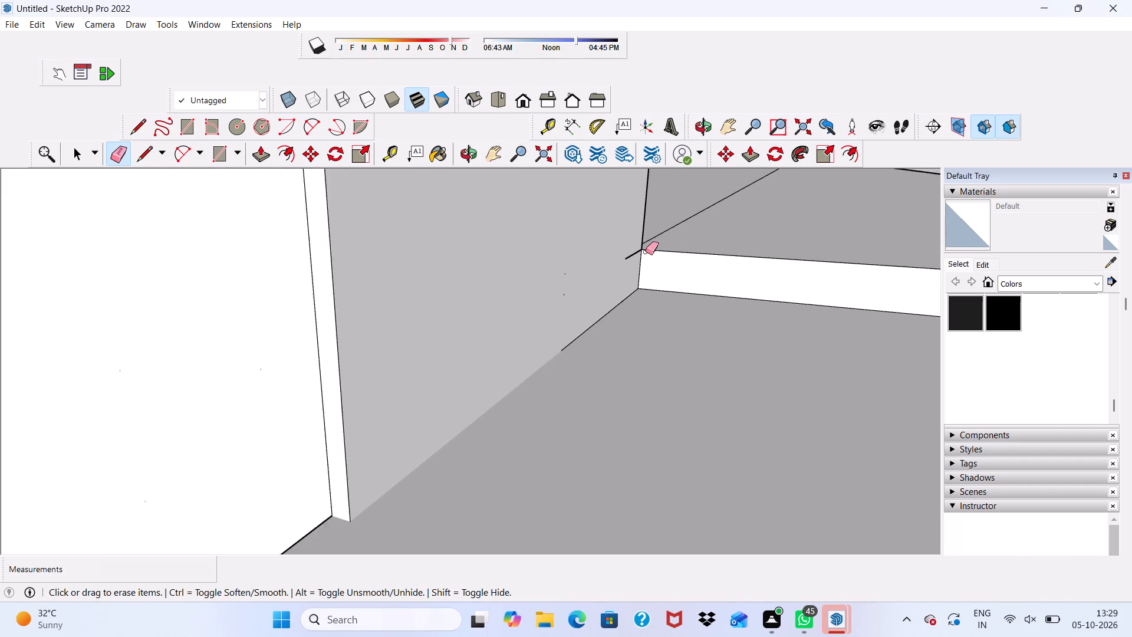
scroll(642, 258, "up", 10)
left_click_drag(624, 251, 614, 280)
scroll(607, 283, "down", 5)
scroll(583, 258, "up", 4)
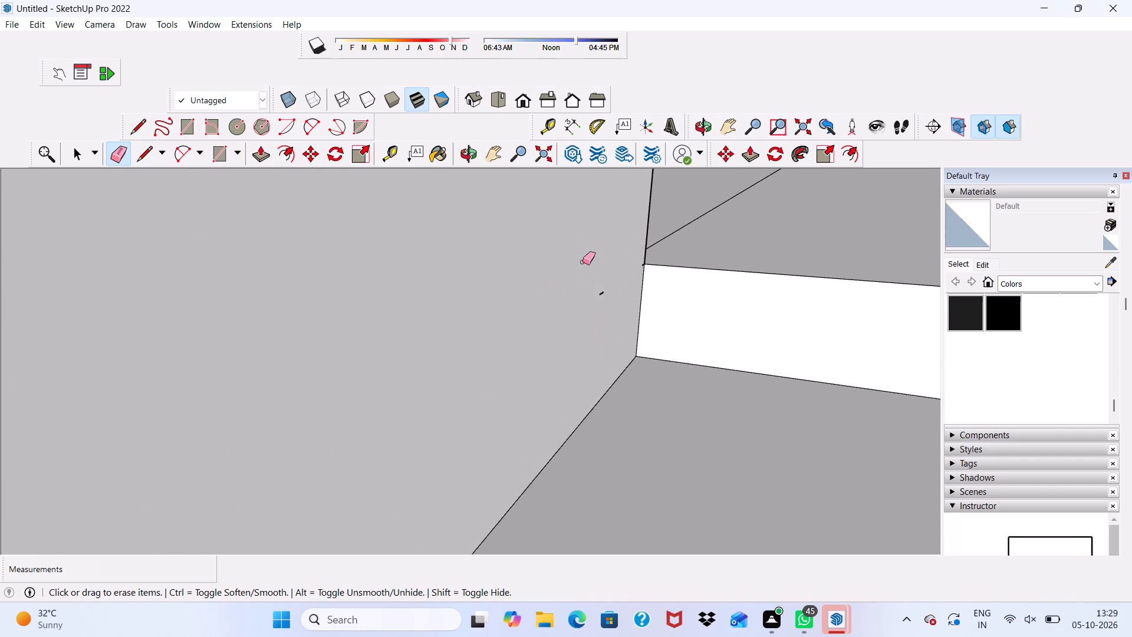
scroll(583, 262, "up", 3)
left_click_drag(600, 278, 600, 306)
Erase the diagonal seam on the grey surface beyond the white strip and the tiny stub at the inner corner.
scroll(595, 274, "down", 8)
scroll(426, 304, "up", 3)
scroll(424, 313, "down", 2)
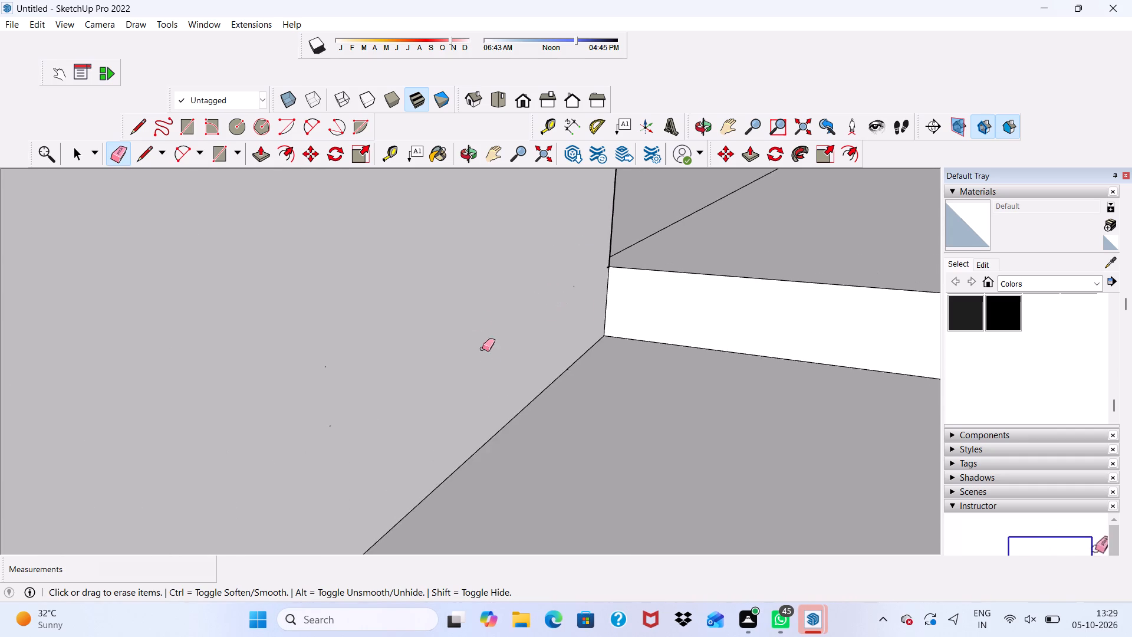
middle_click_drag(491, 366, 416, 347)
scroll(440, 323, "down", 11)
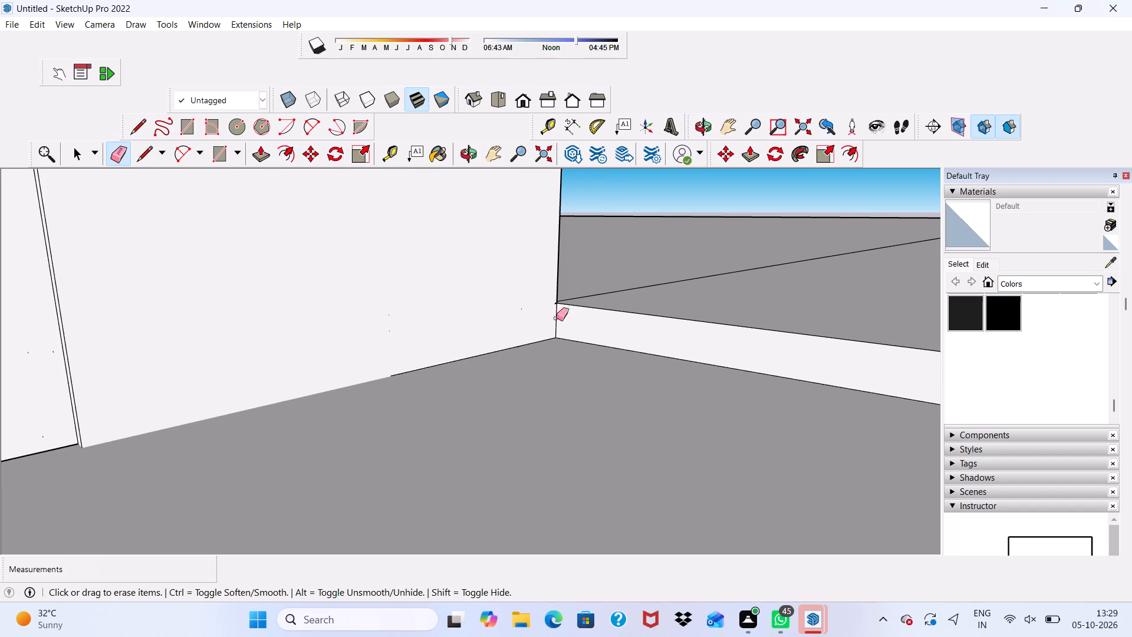
scroll(556, 318, "down", 2)
scroll(624, 248, "up", 4)
scroll(643, 305, "down", 7)
scroll(610, 368, "up", 4)
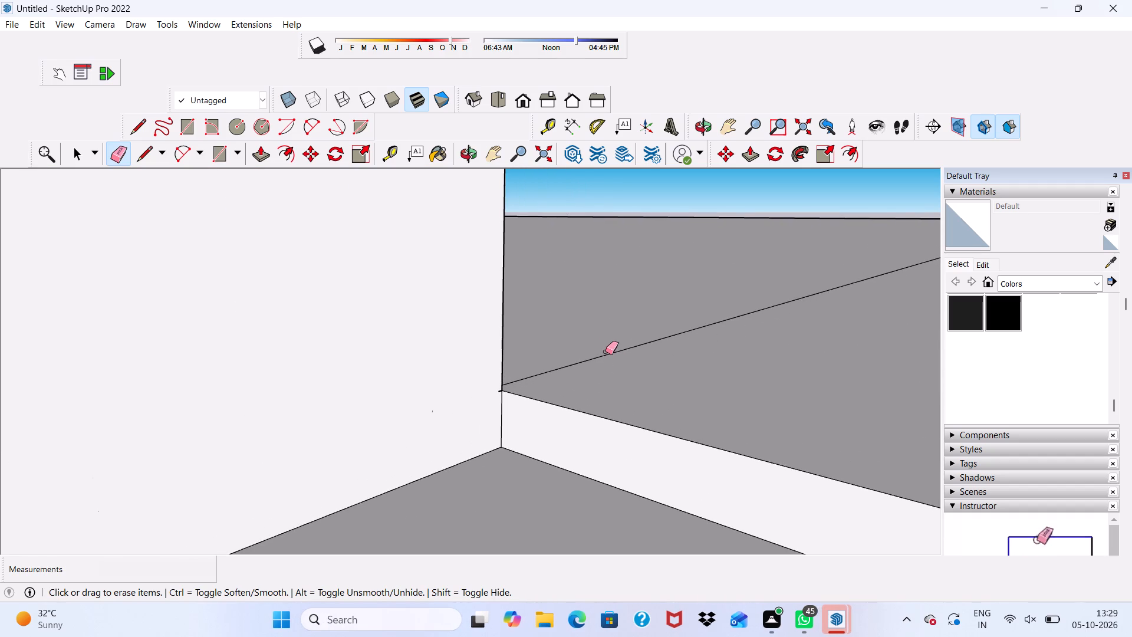
left_click_drag(606, 352, 608, 373)
scroll(412, 370, "down", 4)
scroll(410, 389, "up", 14)
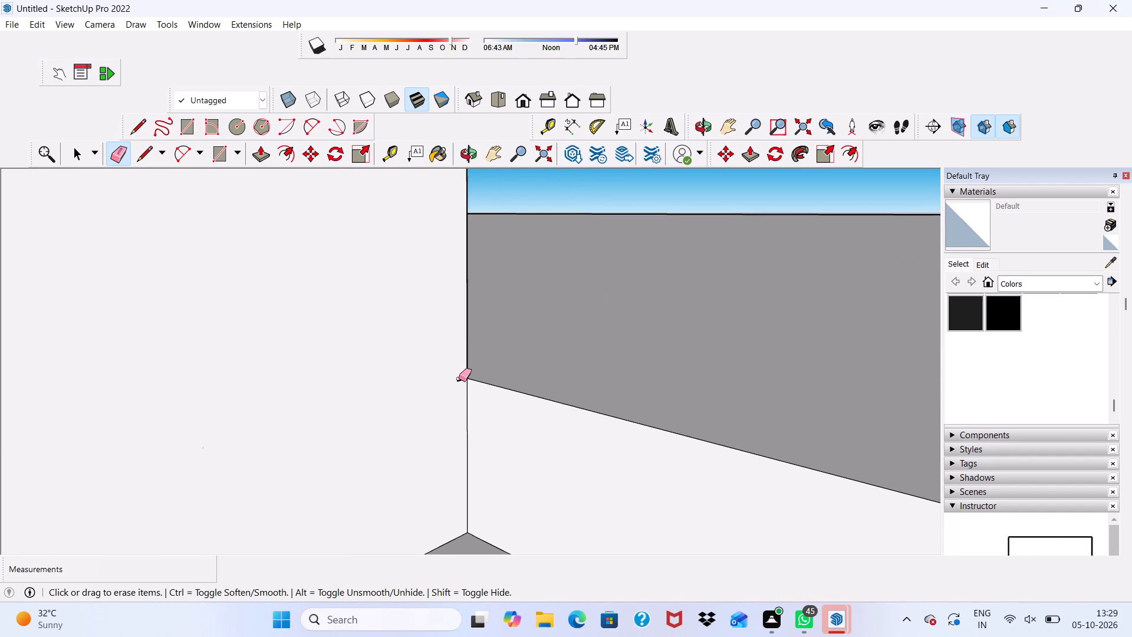
left_click_drag(459, 379, 461, 385)
Push/Pull the dark strip face along the recess's outer edge 1' 5 7/16" across to the wall, filling the recess flush.
scroll(391, 388, "down", 2)
scroll(358, 395, "up", 1)
scroll(351, 397, "down", 5)
scroll(255, 325, "up", 2)
scroll(335, 277, "down", 10)
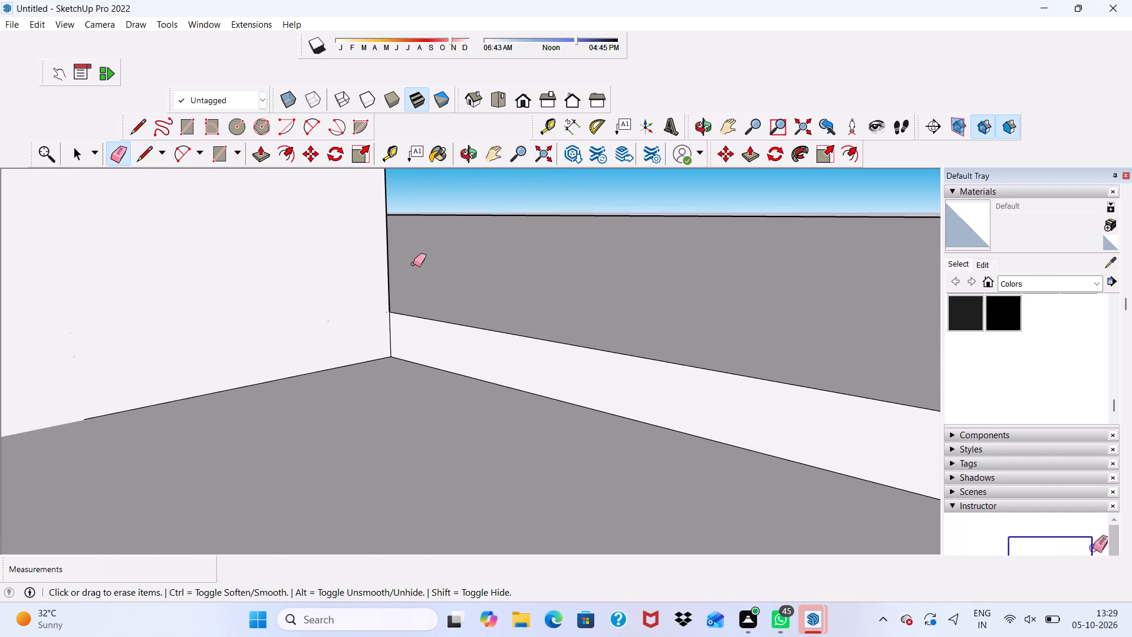
scroll(413, 264, "down", 3)
scroll(376, 258, "up", 1)
scroll(364, 282, "down", 7)
scroll(423, 298, "up", 1)
scroll(437, 334, "down", 8)
scroll(608, 316, "down", 2)
middle_click_drag(569, 315, 858, 382)
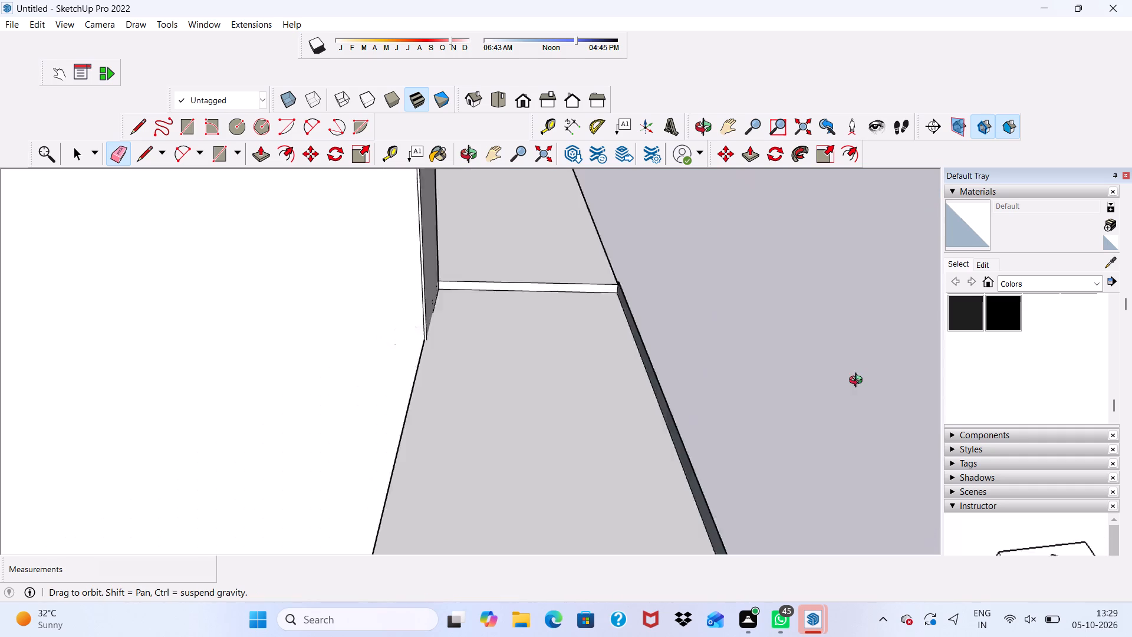
middle_click_drag(858, 382, 768, 334)
scroll(584, 366, "up", 3)
key("space")
scroll(676, 324, "up", 2)
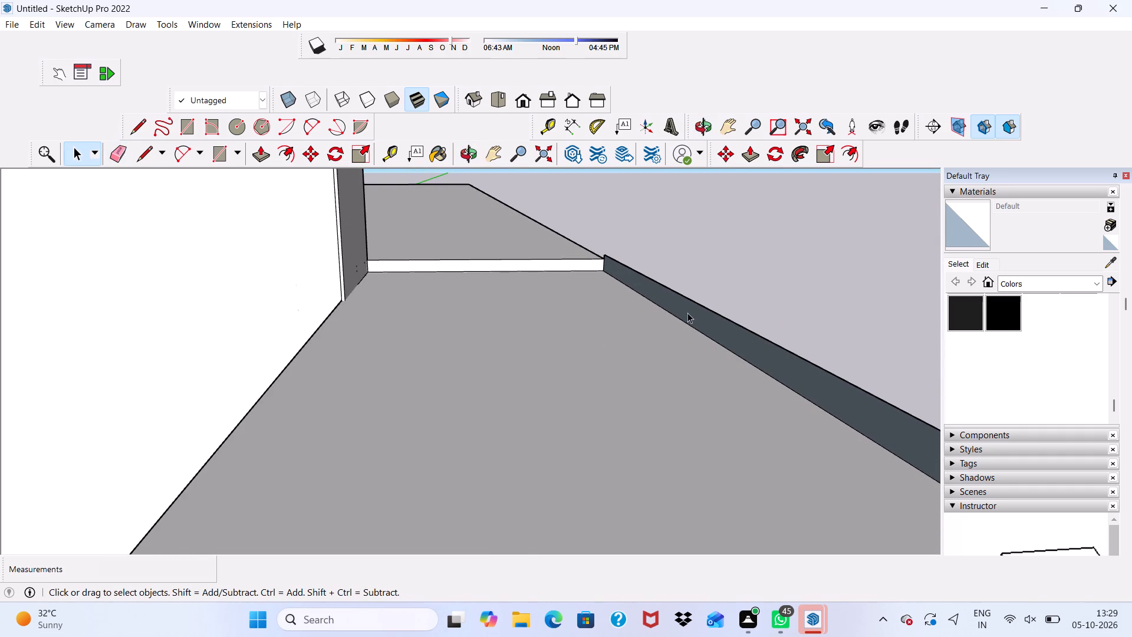
left_click(686, 313)
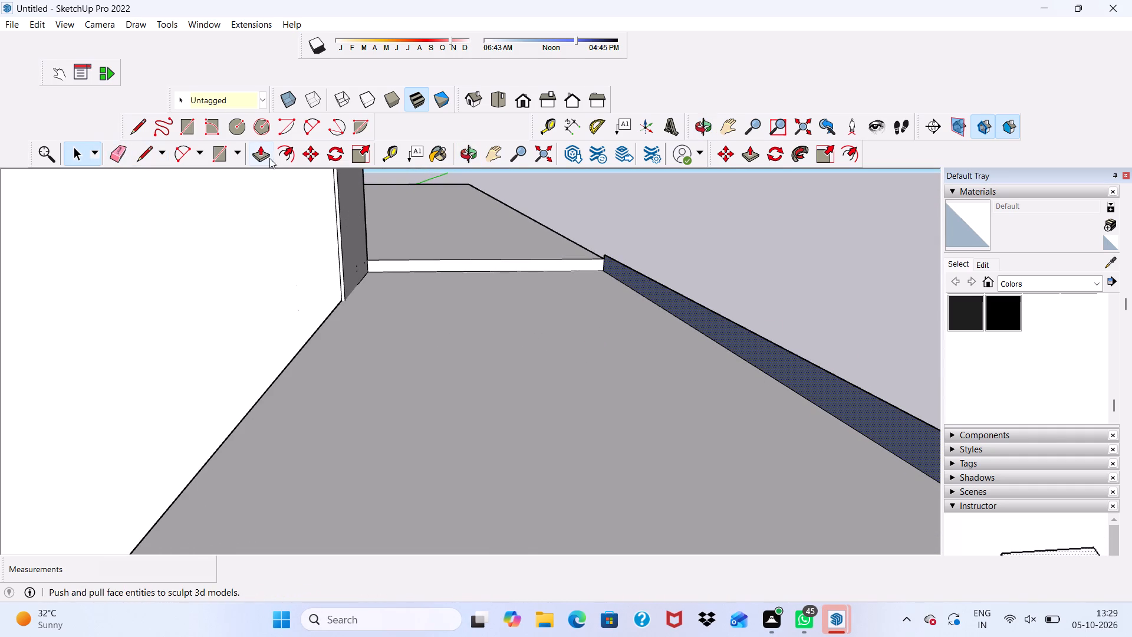
left_click_drag(264, 155, 273, 159)
left_click(712, 324)
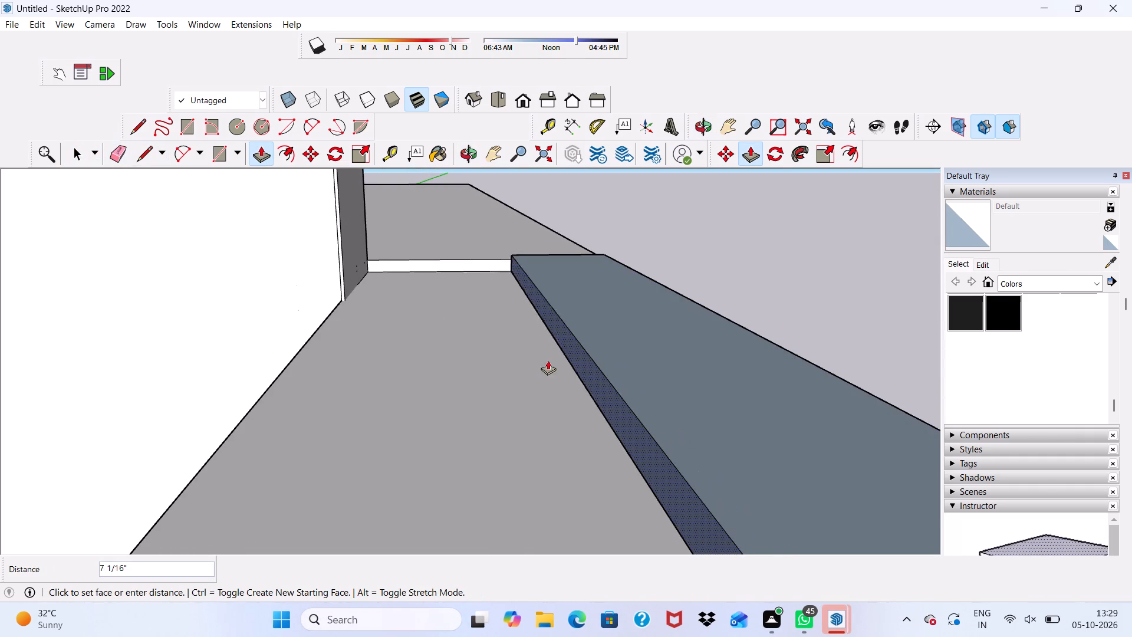
scroll(409, 414, "down", 3)
scroll(291, 360, "down", 1)
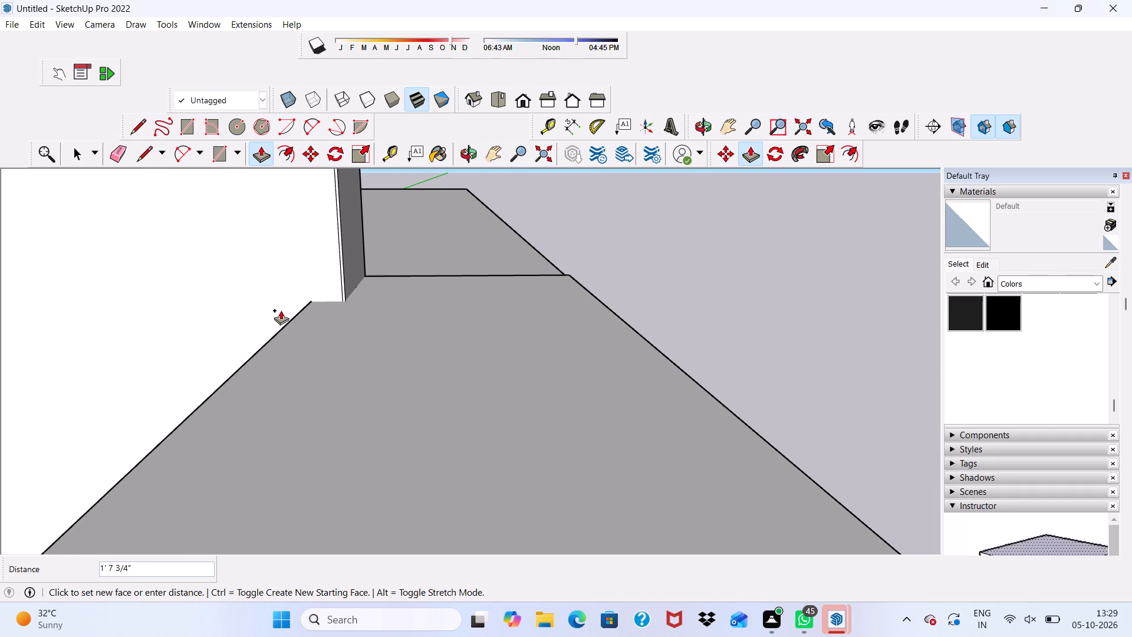
left_click(349, 247)
Erase the horizontal seam just below the top edge of the projecting end of the outer wall.
scroll(294, 285, "down", 5)
middle_click_drag(354, 375, 494, 339)
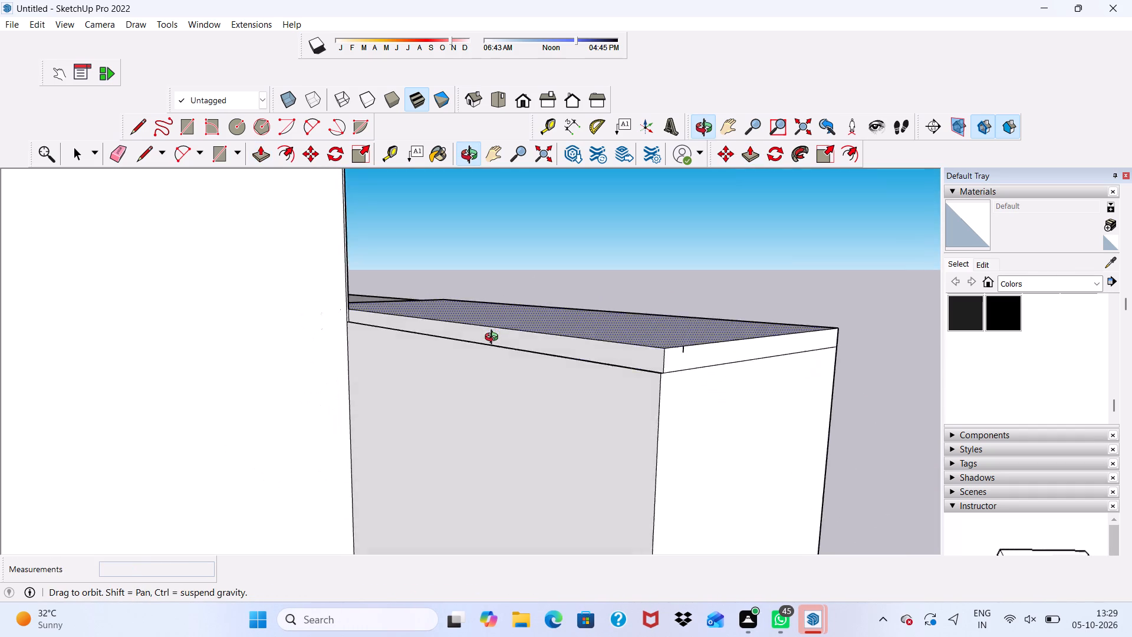
middle_click_drag(494, 339, 468, 339)
scroll(464, 334, "down", 6)
scroll(541, 386, "down", 5)
scroll(532, 343, "up", 1)
scroll(531, 343, "down", 4)
middle_click_drag(572, 409, 490, 380)
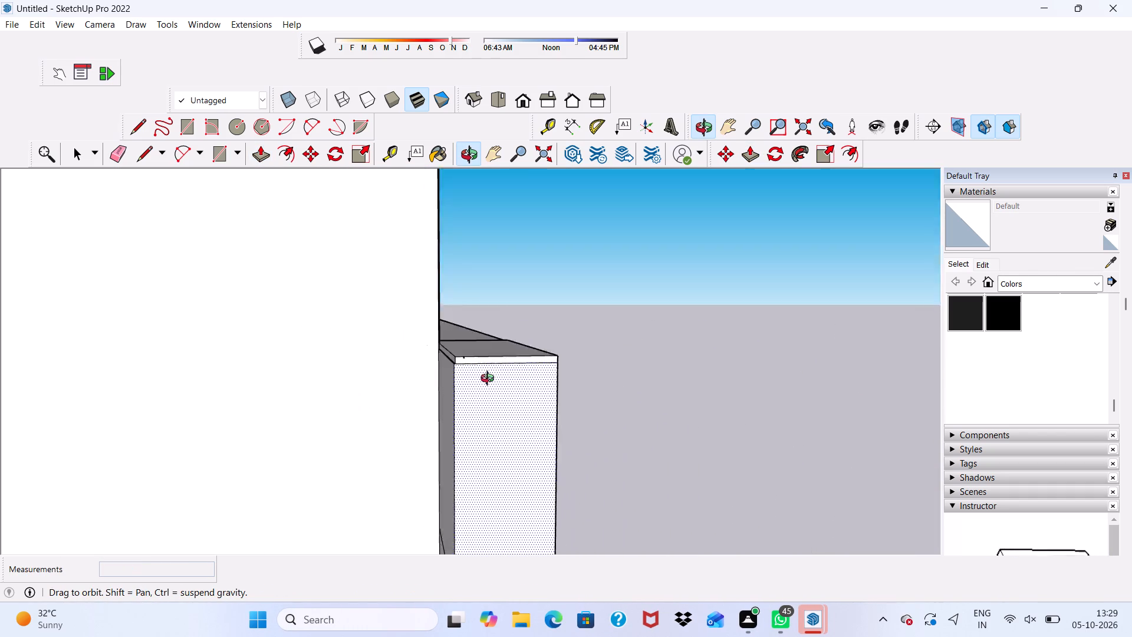
middle_click_drag(490, 380, 627, 271)
scroll(583, 334, "down", 17)
scroll(601, 404, "up", 2)
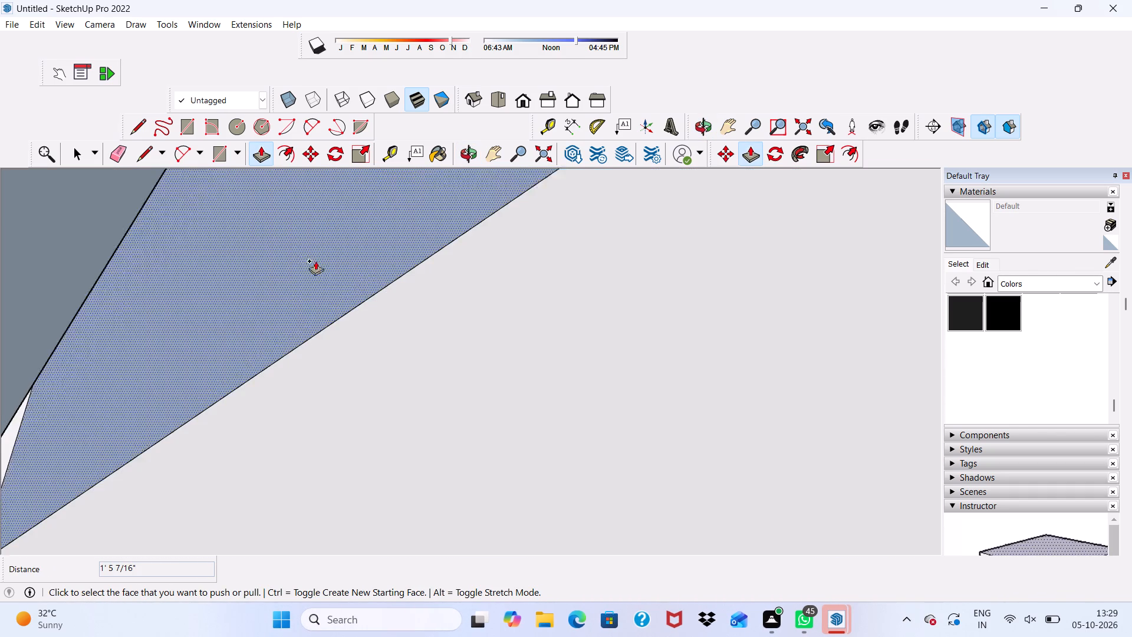
scroll(306, 262, "down", 2)
left_click(518, 92)
scroll(515, 167, "down", 6)
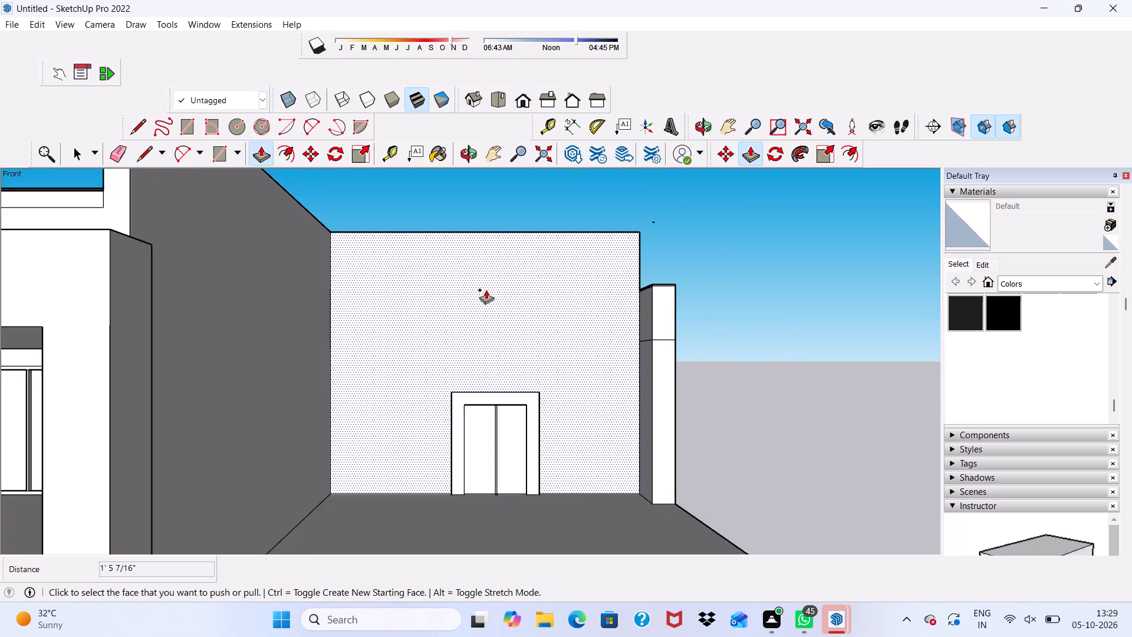
scroll(486, 290, "down", 2)
middle_click_drag(523, 341, 444, 219)
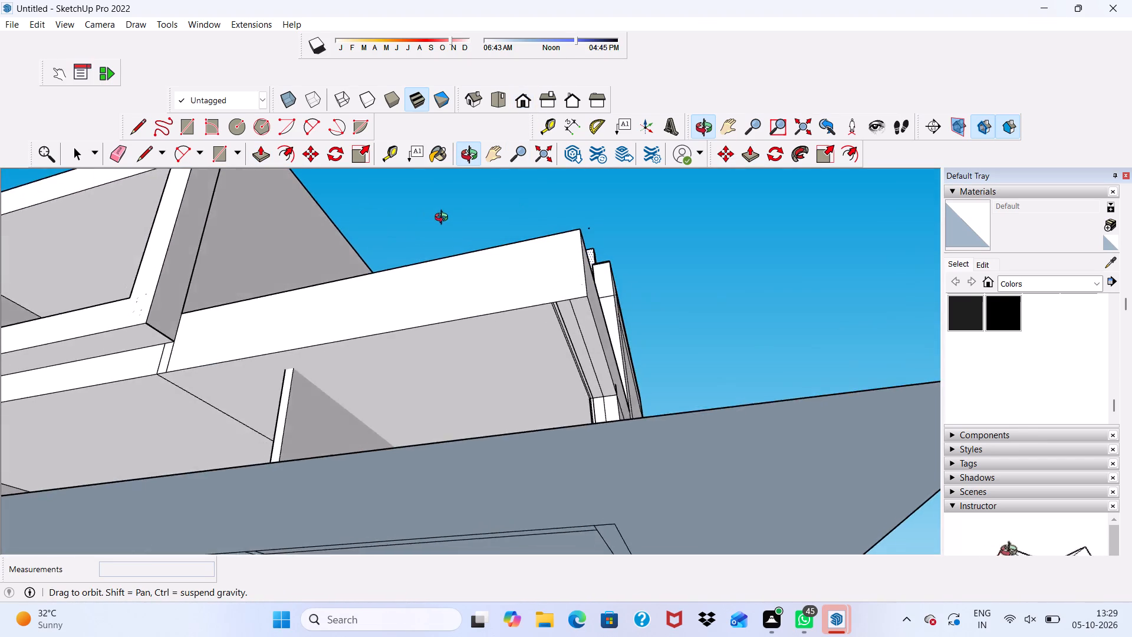
middle_click_drag(444, 219, 177, 401)
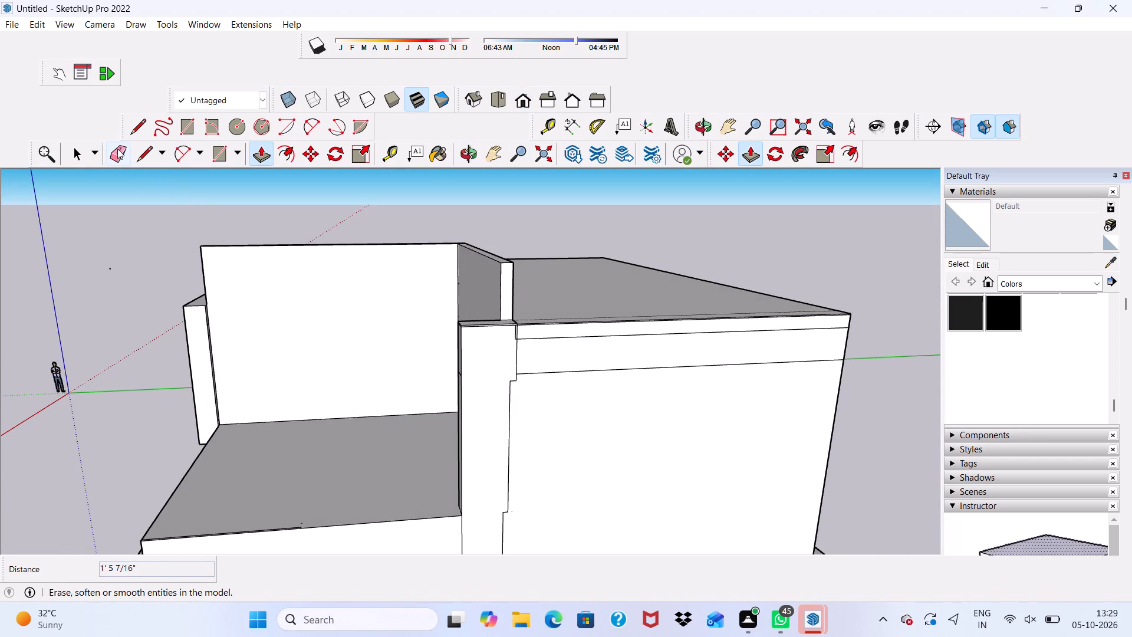
left_click(117, 149)
scroll(678, 329, "up", 3)
scroll(388, 344, "up", 4)
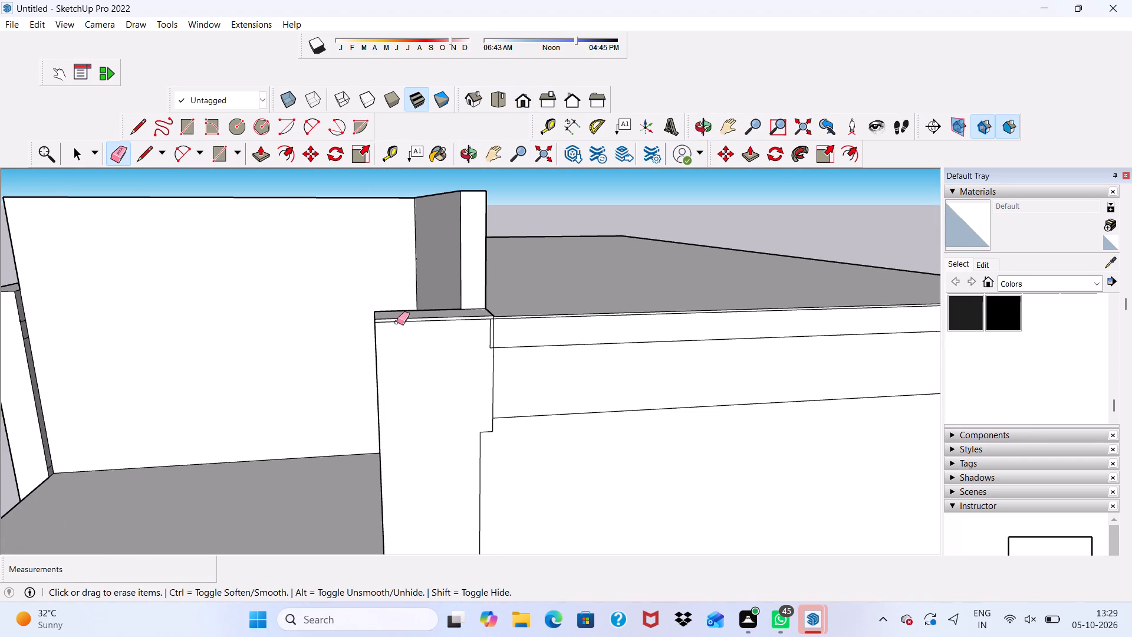
left_click(396, 321)
Erase the two long horizontal seams and the stepped vertical seam on the outer wall's white face.
scroll(558, 340, "up", 1)
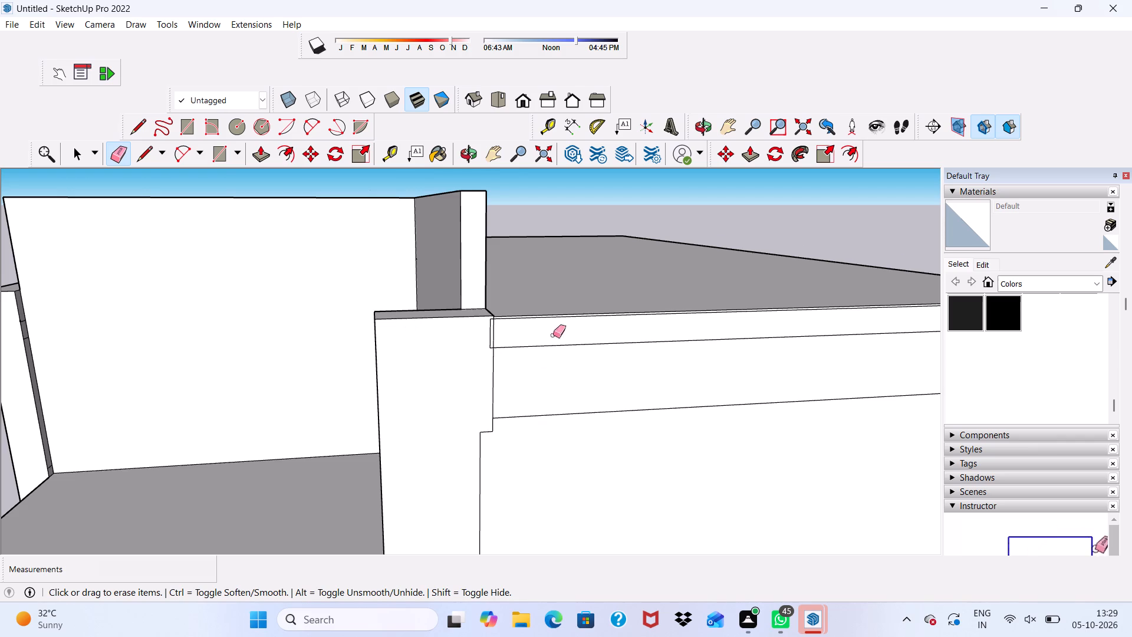
scroll(553, 335, "up", 1)
left_click_drag(520, 338, 525, 365)
left_click_drag(482, 324, 475, 330)
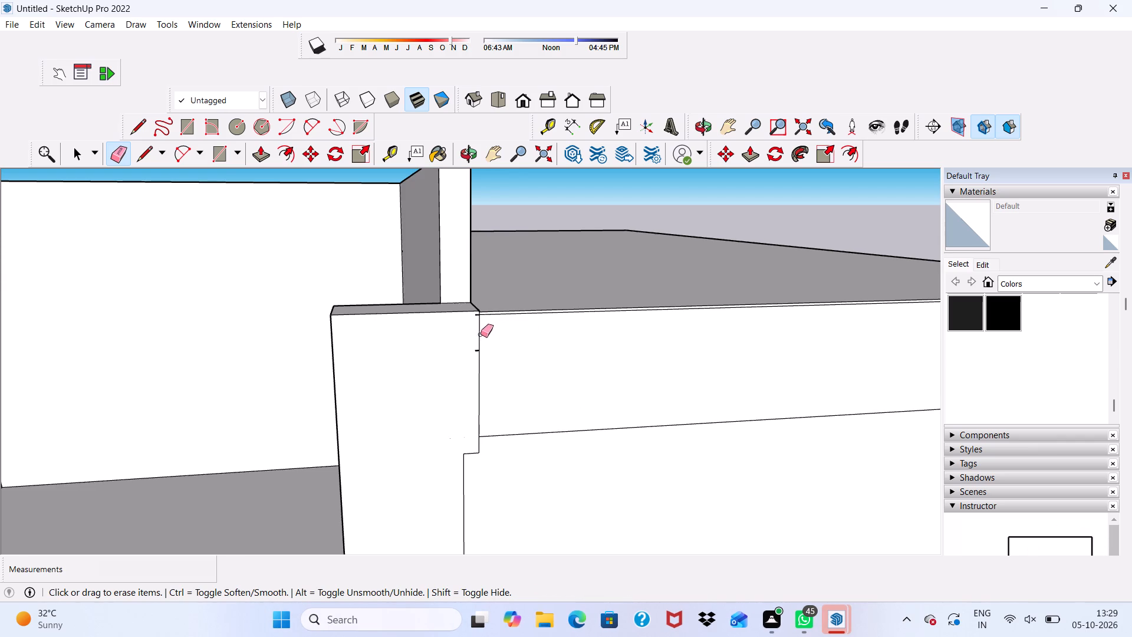
left_click_drag(483, 337, 475, 460)
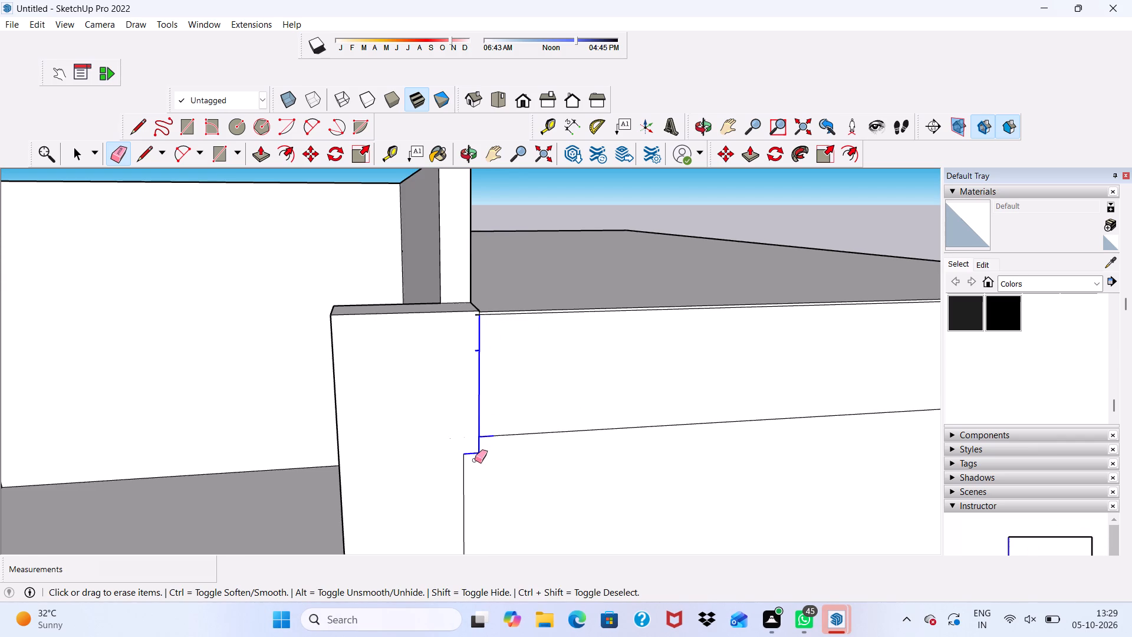
left_click_drag(475, 460, 460, 466)
left_click_drag(507, 433, 509, 439)
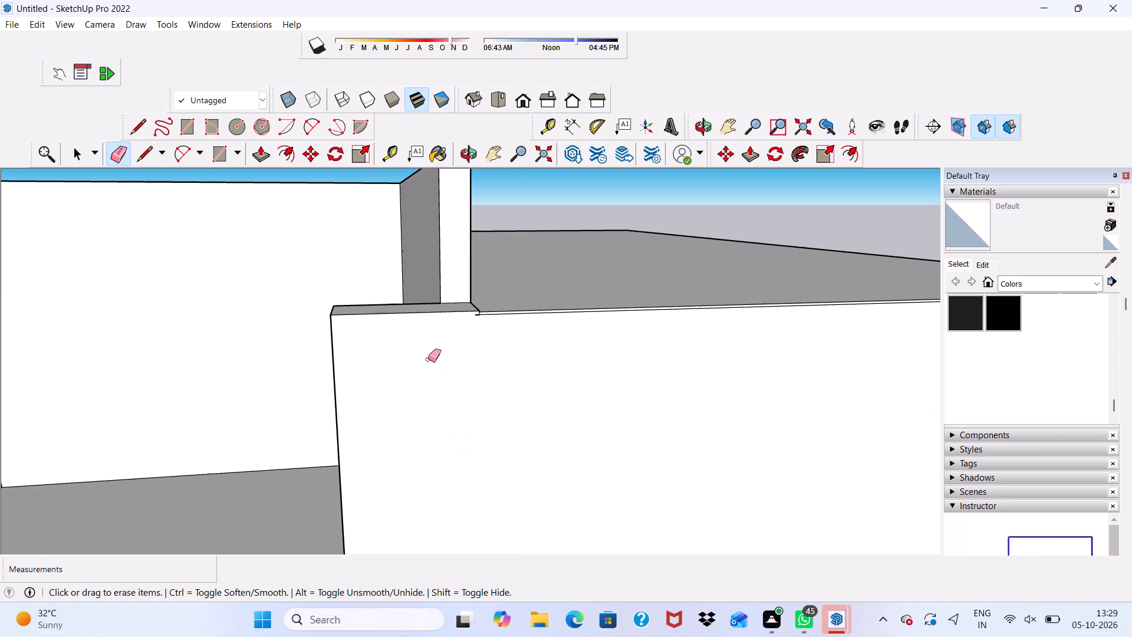
Erase the thin long seam directly beneath the outer wall's top edge.
scroll(430, 355, "up", 8)
left_click(538, 285)
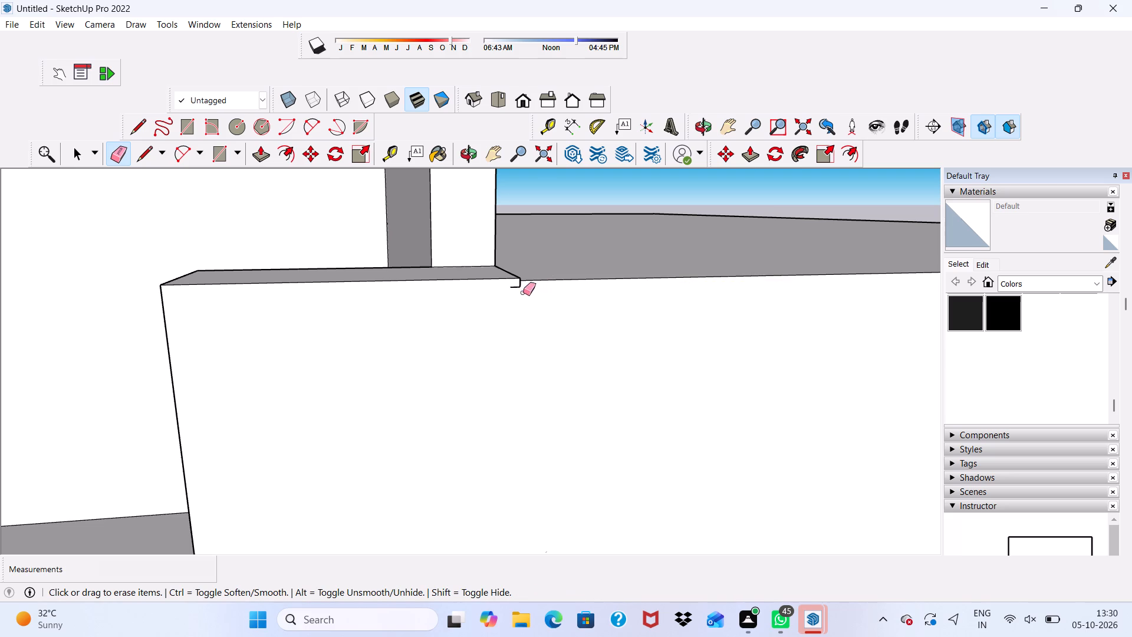
Erase the short horizontal stub just below the top edge at the outer wall's corner.
left_click_drag(517, 287, 518, 298)
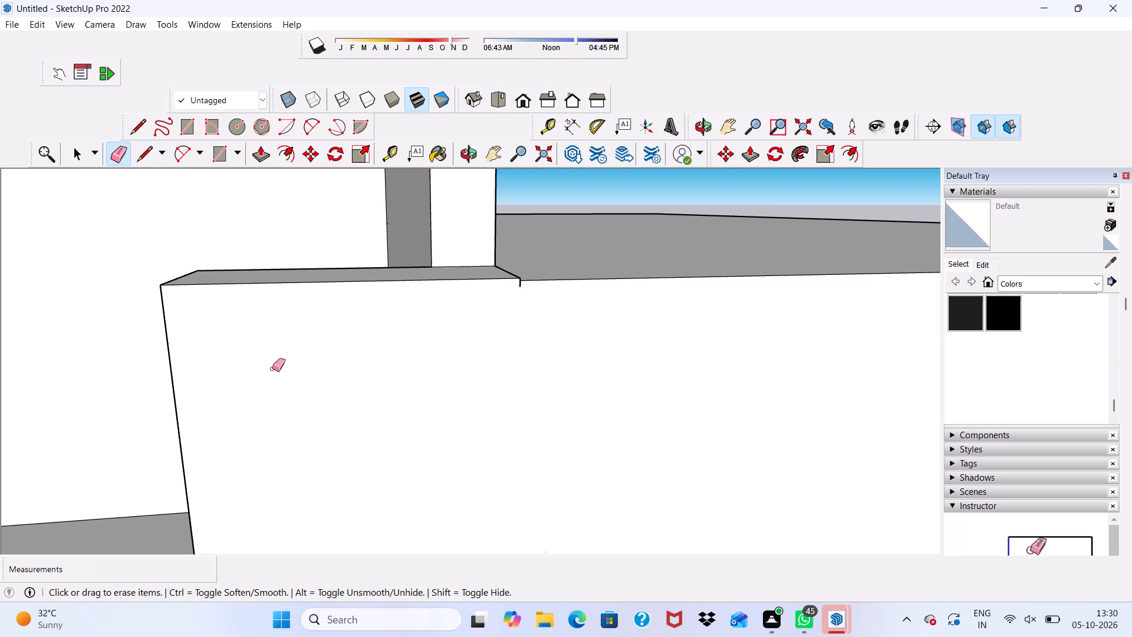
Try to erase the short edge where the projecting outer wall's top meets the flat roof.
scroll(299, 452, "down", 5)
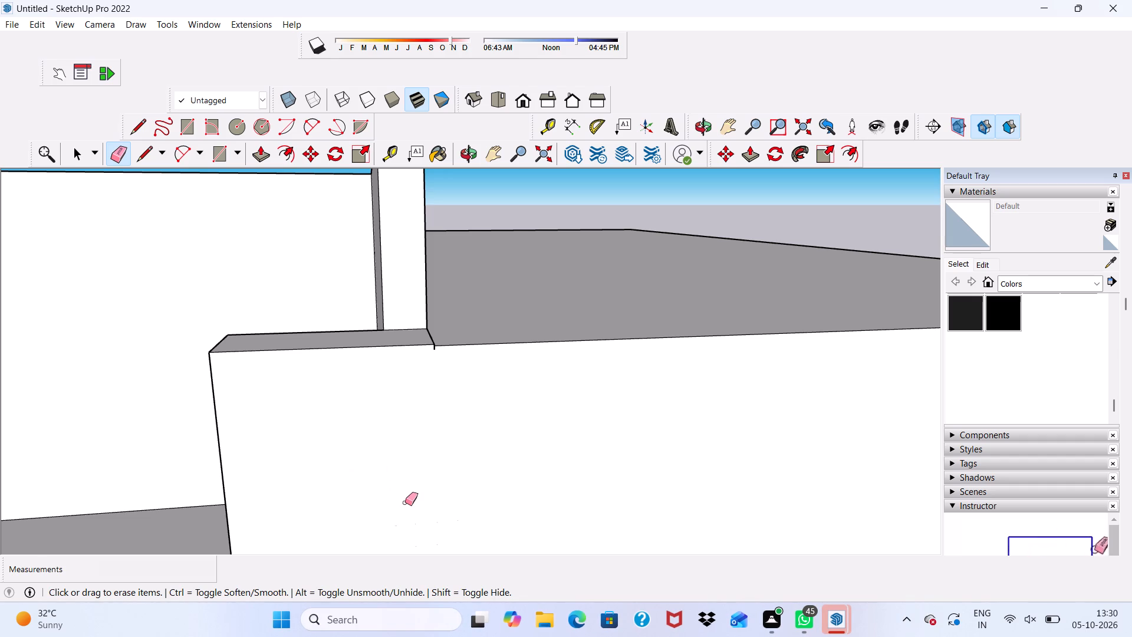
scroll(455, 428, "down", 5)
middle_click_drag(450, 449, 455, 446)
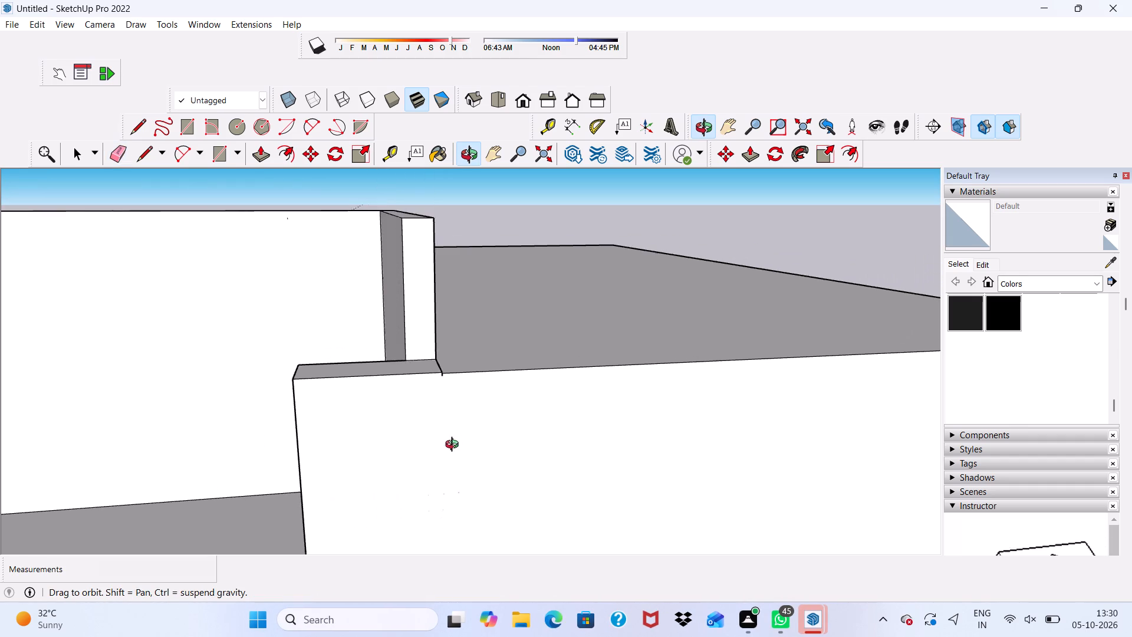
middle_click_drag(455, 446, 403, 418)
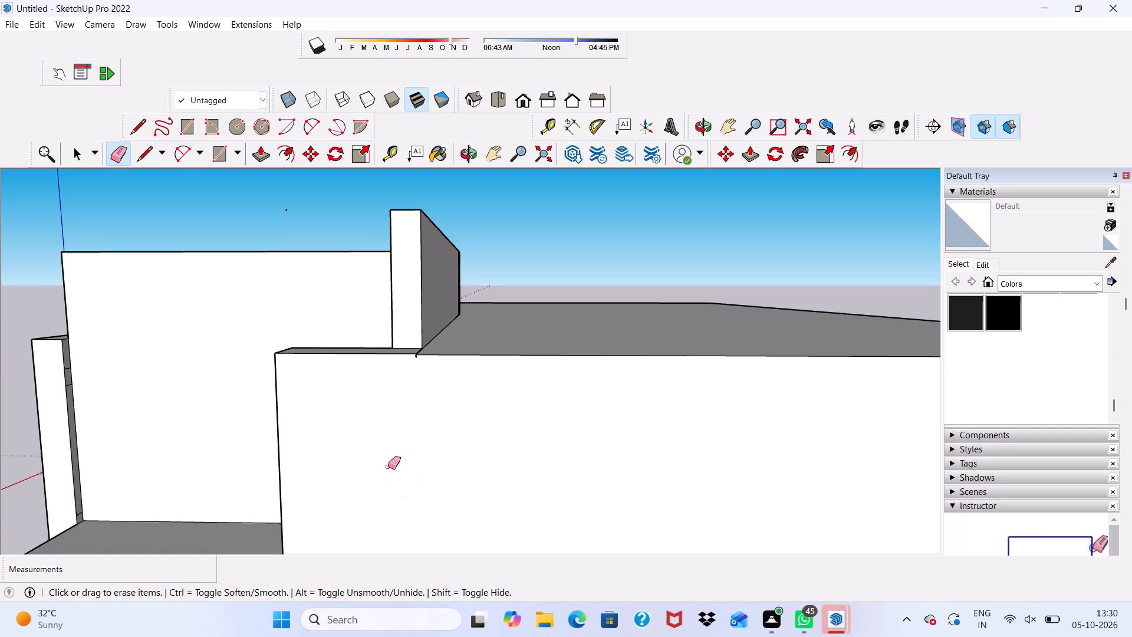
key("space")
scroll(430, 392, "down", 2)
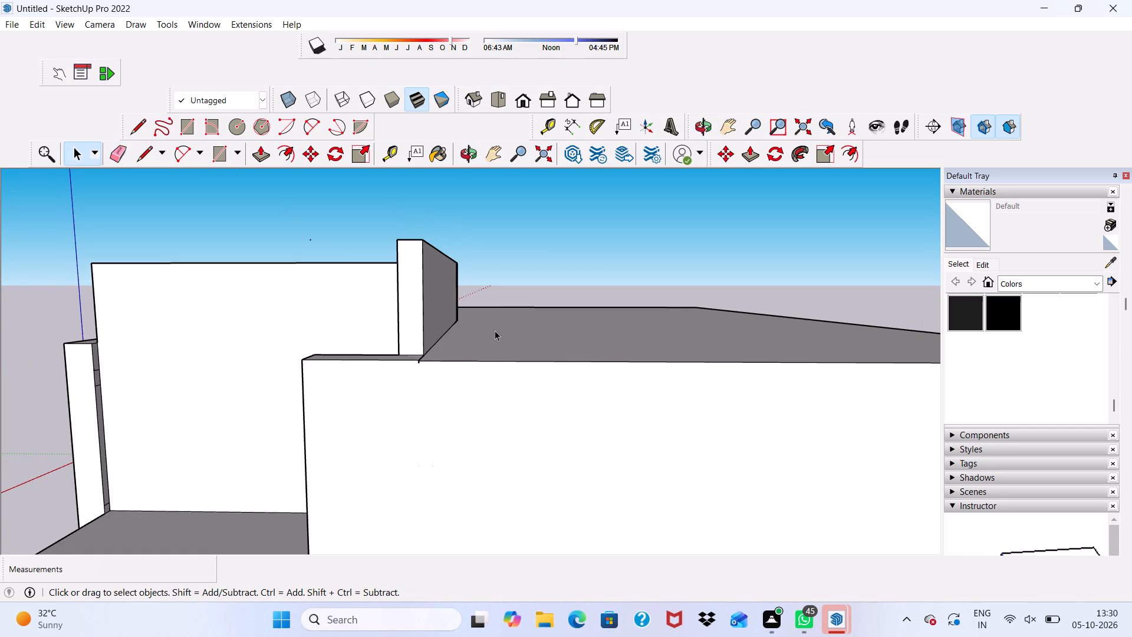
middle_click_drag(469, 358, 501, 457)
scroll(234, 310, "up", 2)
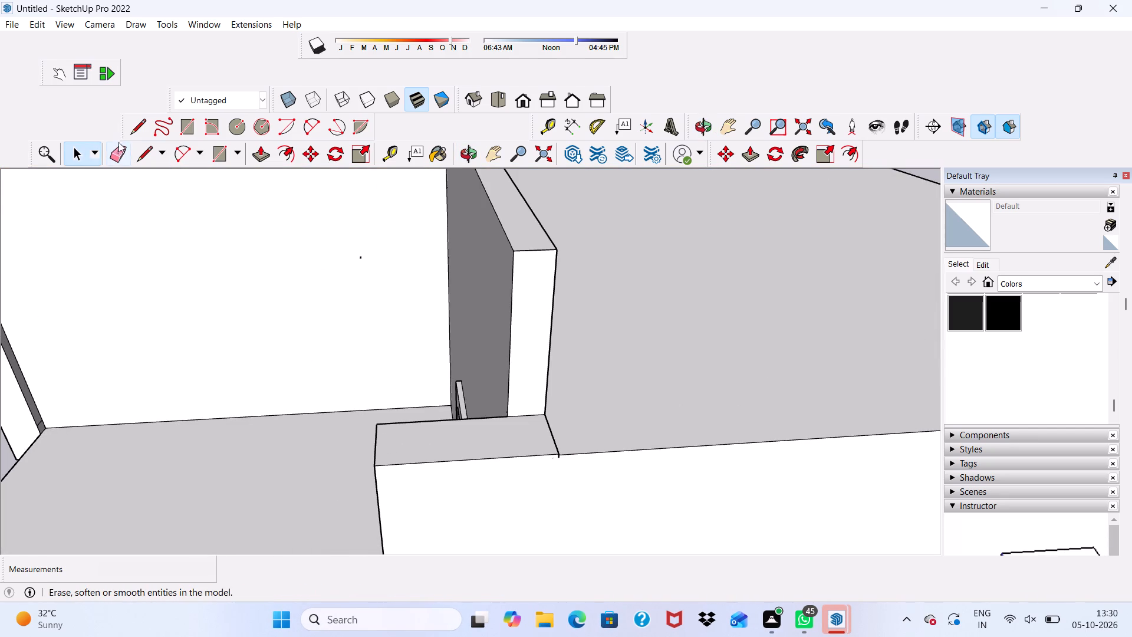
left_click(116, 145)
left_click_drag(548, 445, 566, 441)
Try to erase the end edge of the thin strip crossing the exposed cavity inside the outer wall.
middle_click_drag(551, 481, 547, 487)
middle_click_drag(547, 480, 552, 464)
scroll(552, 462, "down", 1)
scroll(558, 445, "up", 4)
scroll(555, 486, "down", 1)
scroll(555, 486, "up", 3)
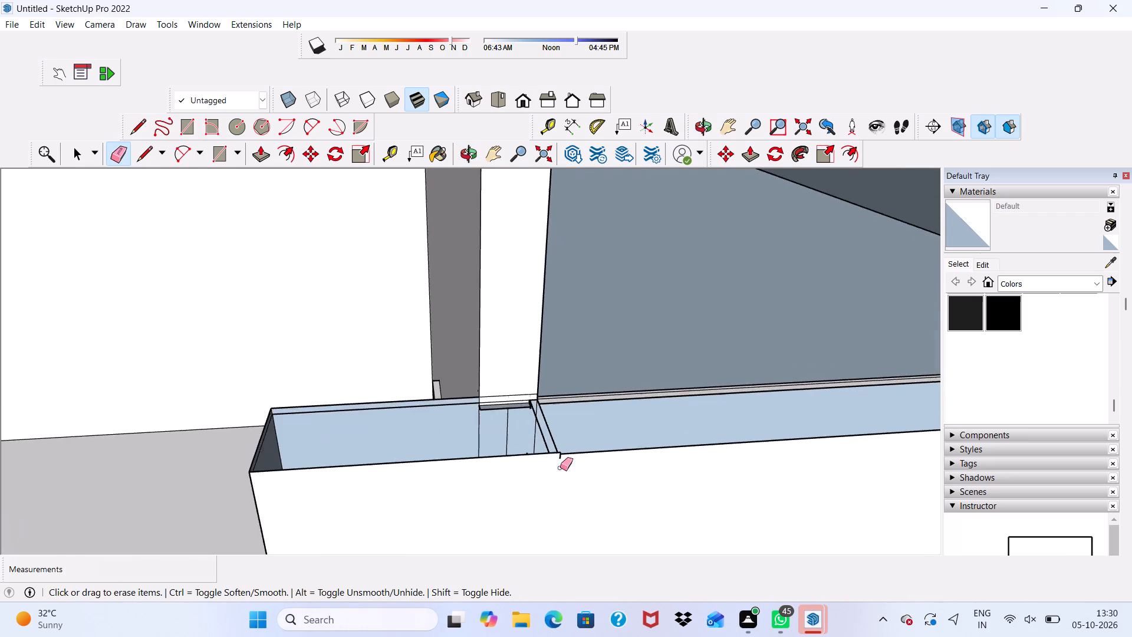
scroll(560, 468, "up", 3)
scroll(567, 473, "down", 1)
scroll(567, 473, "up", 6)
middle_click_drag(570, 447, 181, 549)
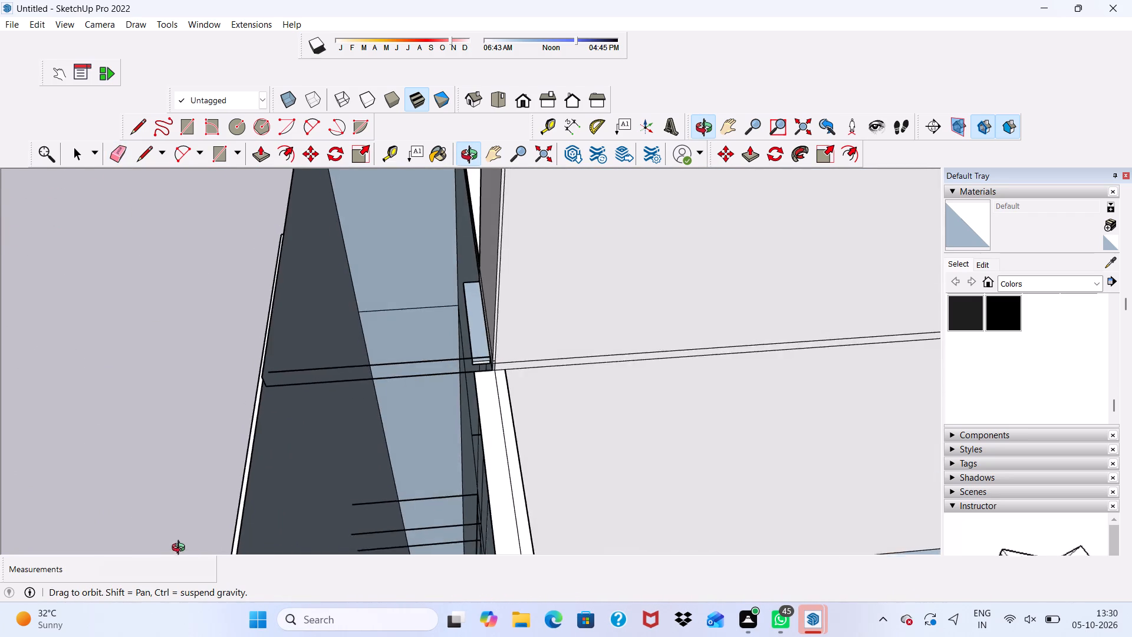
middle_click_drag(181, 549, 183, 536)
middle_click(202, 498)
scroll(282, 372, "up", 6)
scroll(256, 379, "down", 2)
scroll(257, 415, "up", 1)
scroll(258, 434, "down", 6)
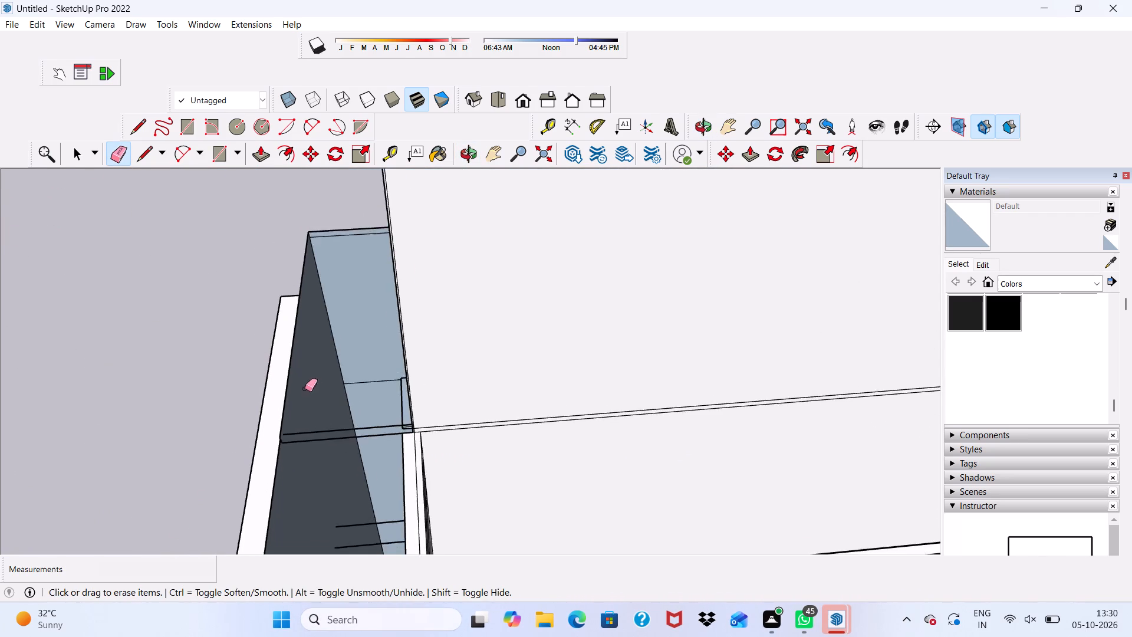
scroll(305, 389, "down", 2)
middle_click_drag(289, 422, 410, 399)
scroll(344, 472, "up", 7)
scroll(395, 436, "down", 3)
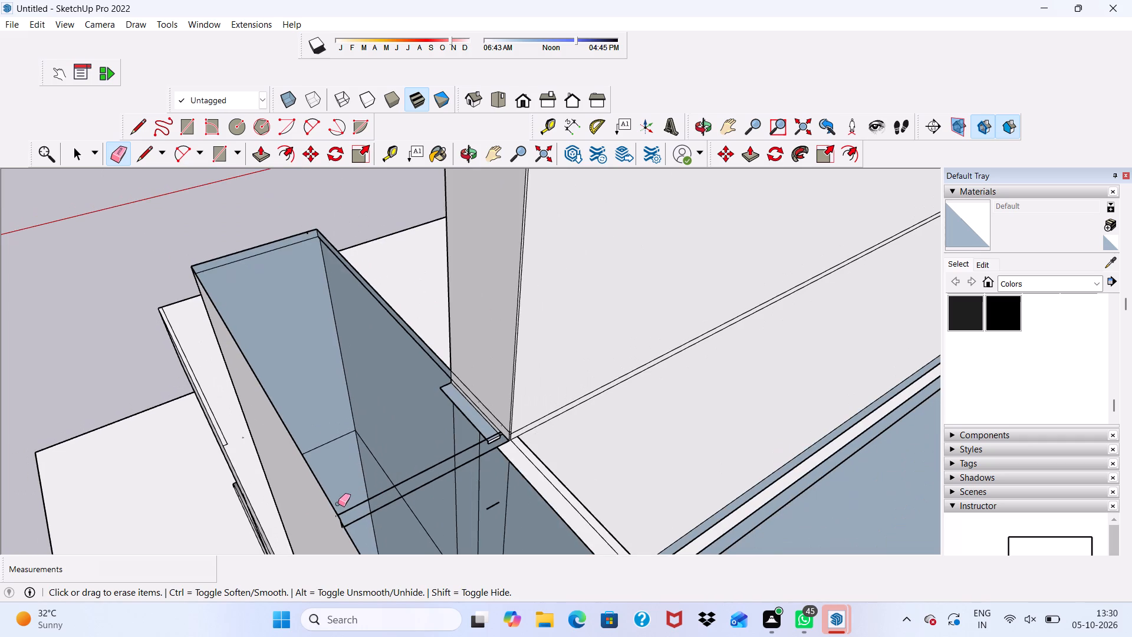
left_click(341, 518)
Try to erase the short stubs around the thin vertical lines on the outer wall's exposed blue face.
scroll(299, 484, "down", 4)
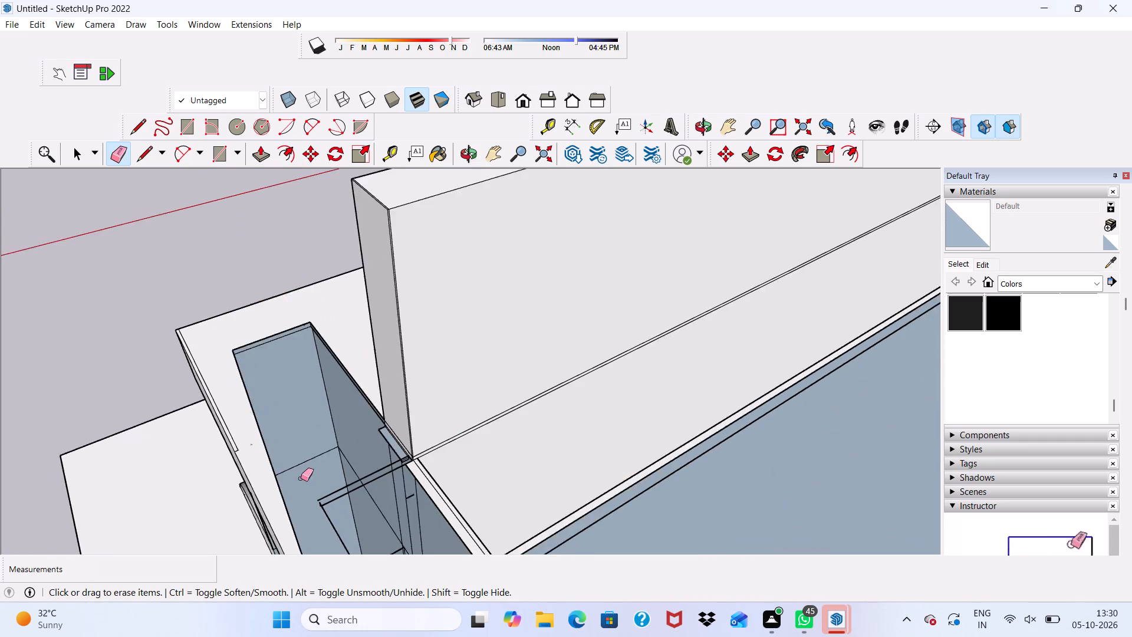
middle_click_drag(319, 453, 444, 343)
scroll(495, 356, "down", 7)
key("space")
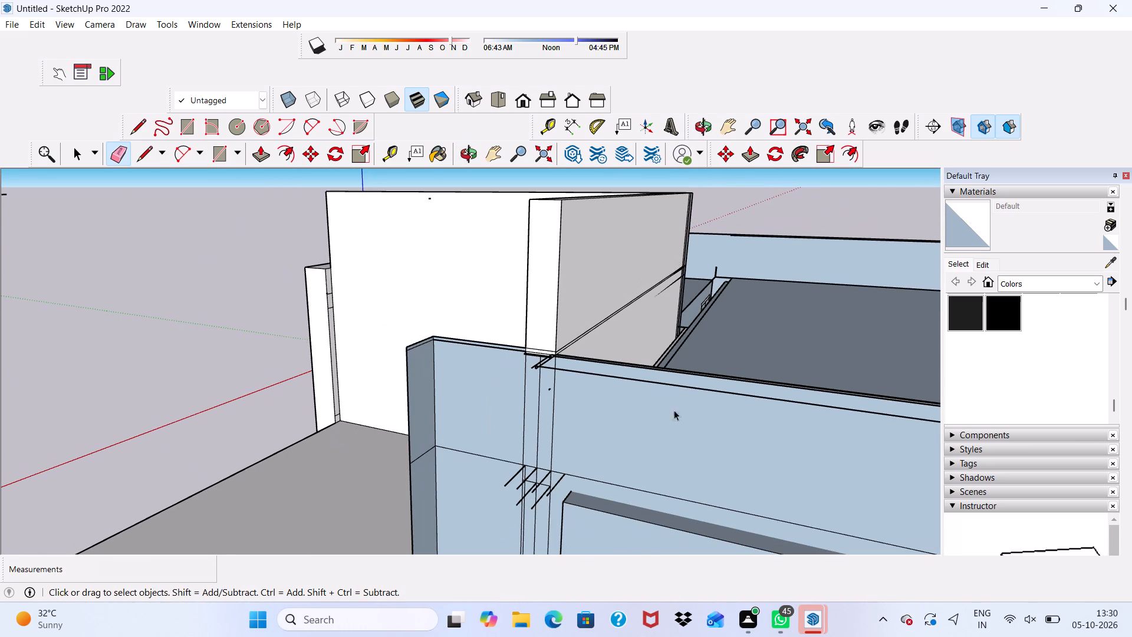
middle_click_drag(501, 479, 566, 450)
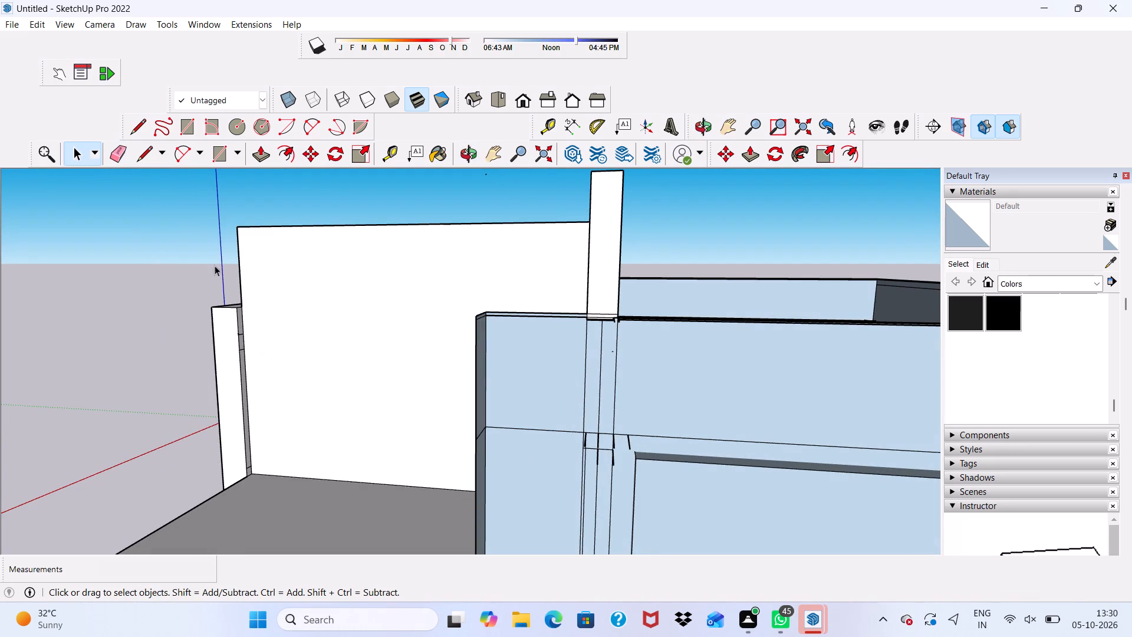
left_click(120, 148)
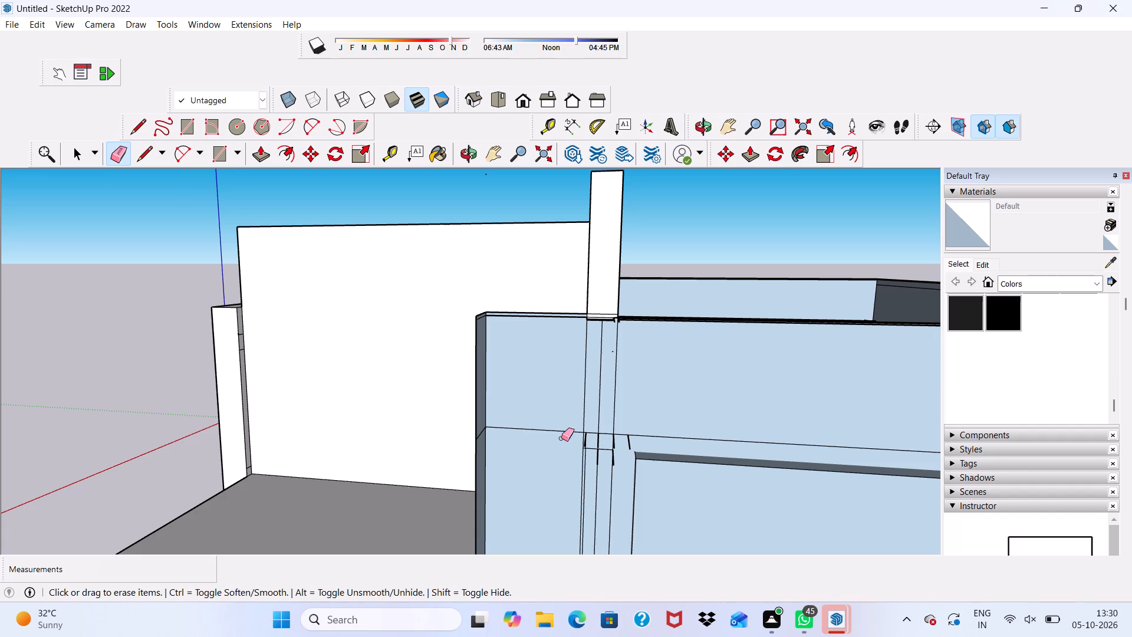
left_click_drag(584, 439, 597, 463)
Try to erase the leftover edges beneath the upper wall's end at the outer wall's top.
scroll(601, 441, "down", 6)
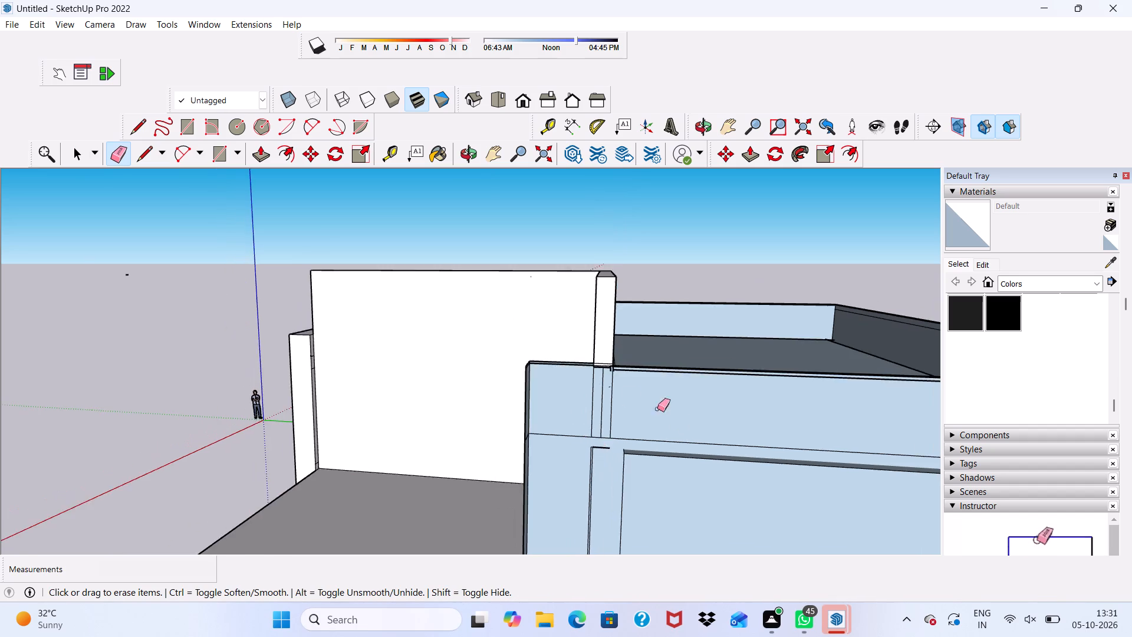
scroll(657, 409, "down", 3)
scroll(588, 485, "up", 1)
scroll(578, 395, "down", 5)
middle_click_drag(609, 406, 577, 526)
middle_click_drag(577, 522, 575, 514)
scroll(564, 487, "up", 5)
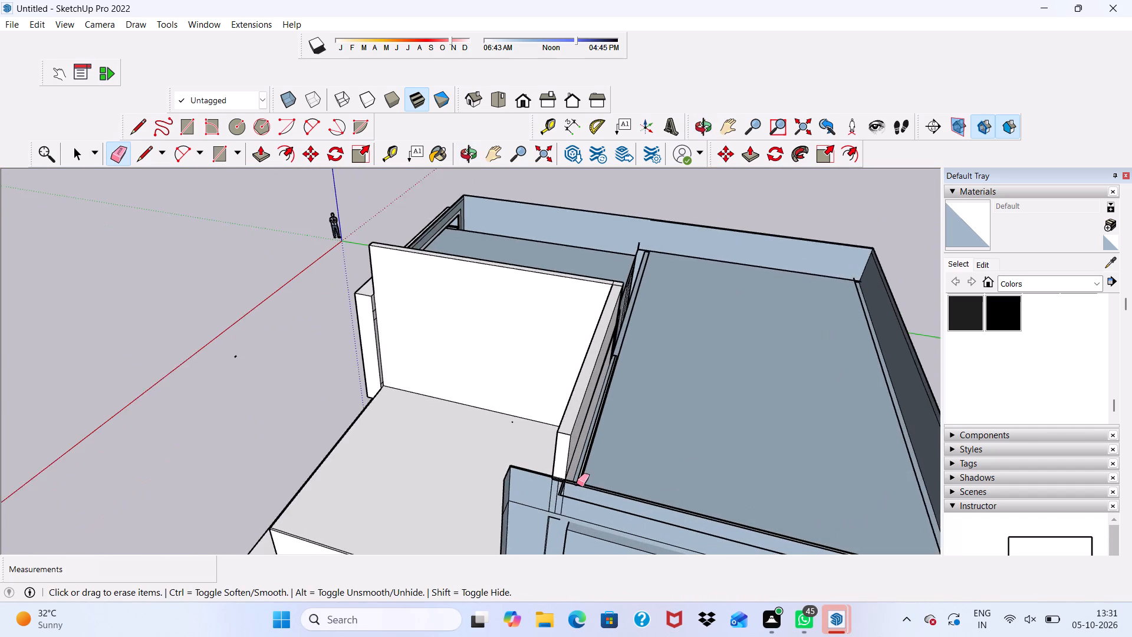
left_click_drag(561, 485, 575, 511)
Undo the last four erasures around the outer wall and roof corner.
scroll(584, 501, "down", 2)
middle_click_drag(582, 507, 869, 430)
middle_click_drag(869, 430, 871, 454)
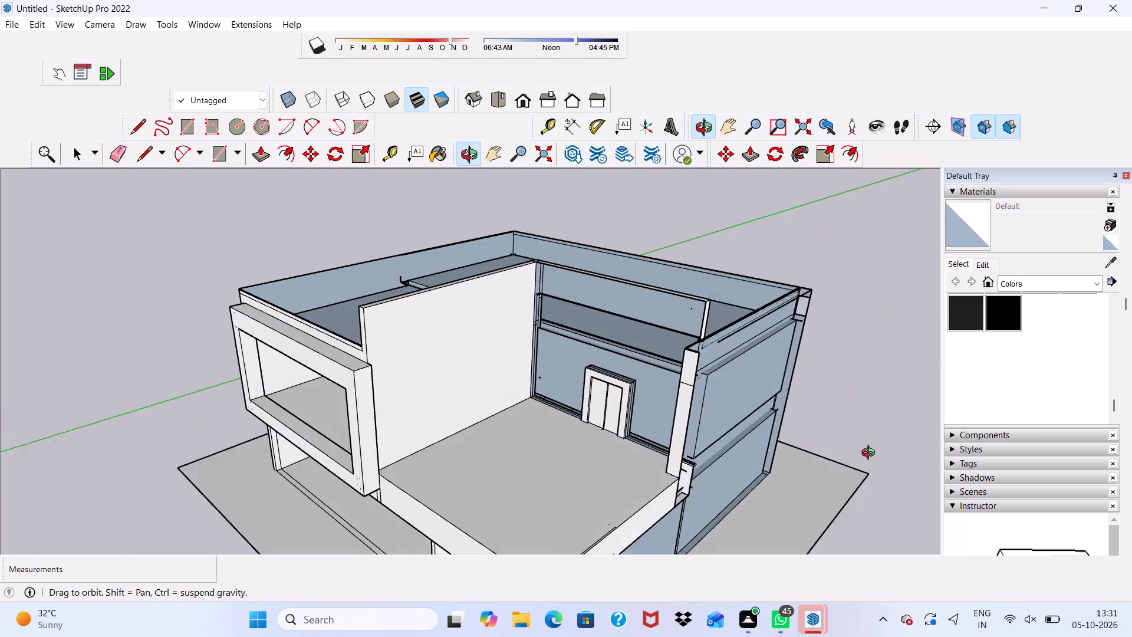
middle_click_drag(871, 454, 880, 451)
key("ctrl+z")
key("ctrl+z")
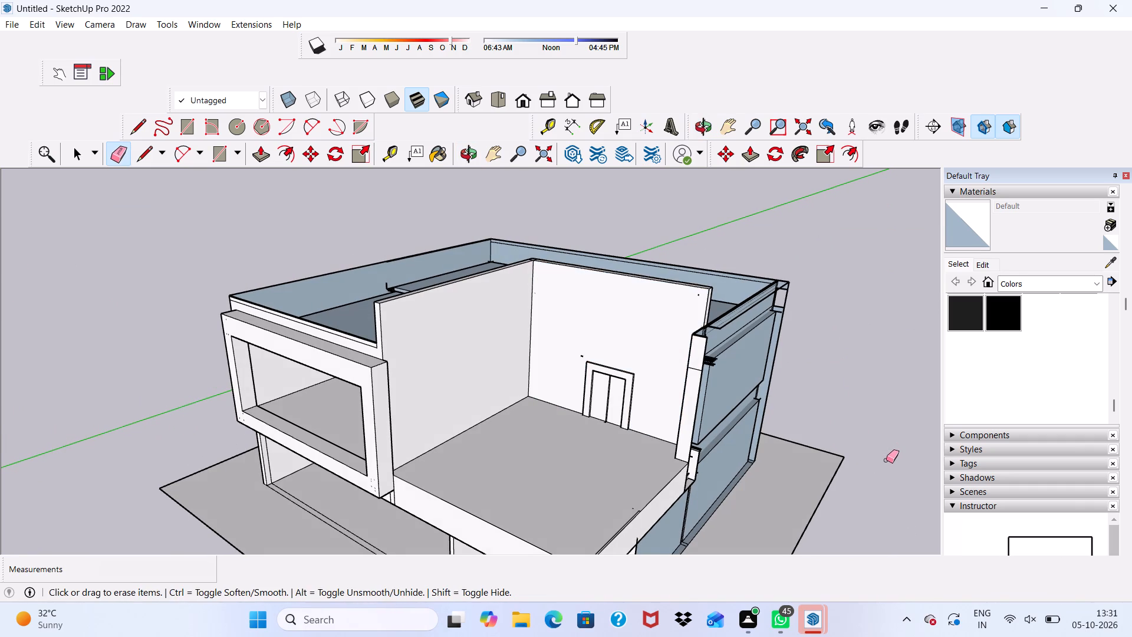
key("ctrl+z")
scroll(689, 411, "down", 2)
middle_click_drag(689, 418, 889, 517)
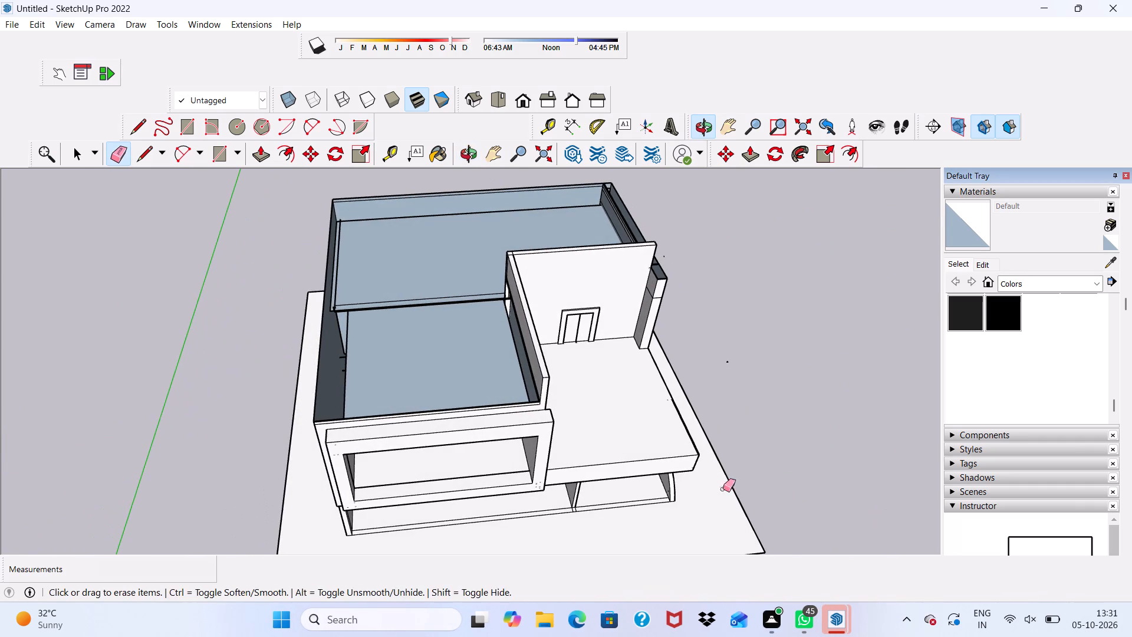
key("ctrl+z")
Erase the horizontal seam across the narrow end face of the projecting outer wall.
middle_click_drag(823, 439, 739, 334)
scroll(822, 439, "down", 1)
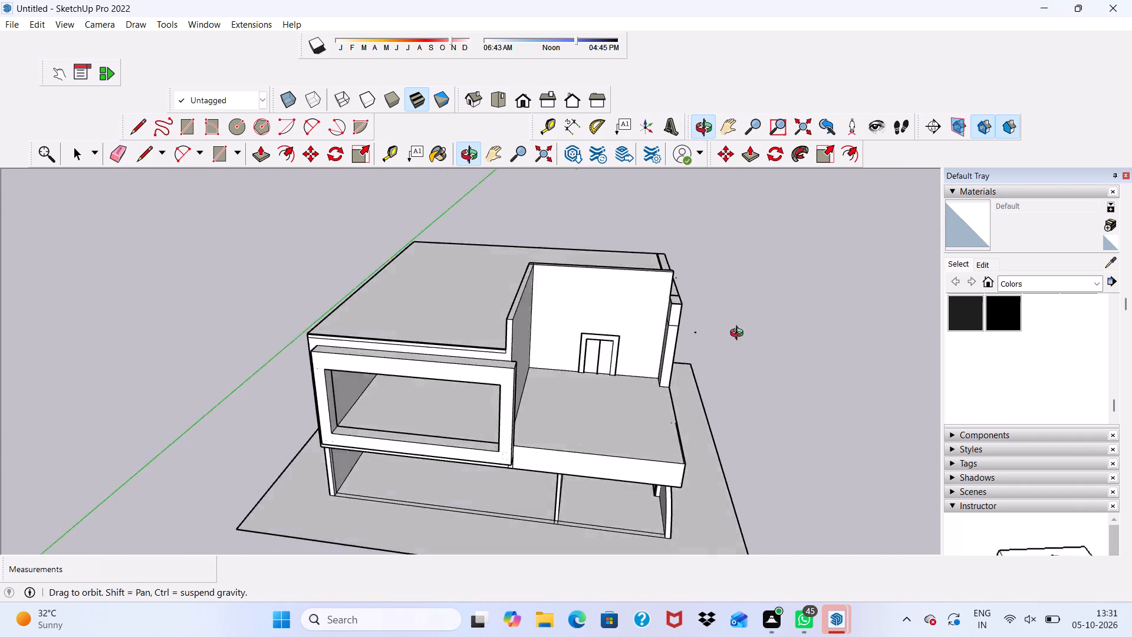
middle_click_drag(739, 334, 680, 304)
scroll(675, 323, "up", 1)
scroll(675, 323, "down", 1)
scroll(675, 324, "up", 6)
left_click_drag(663, 320, 662, 341)
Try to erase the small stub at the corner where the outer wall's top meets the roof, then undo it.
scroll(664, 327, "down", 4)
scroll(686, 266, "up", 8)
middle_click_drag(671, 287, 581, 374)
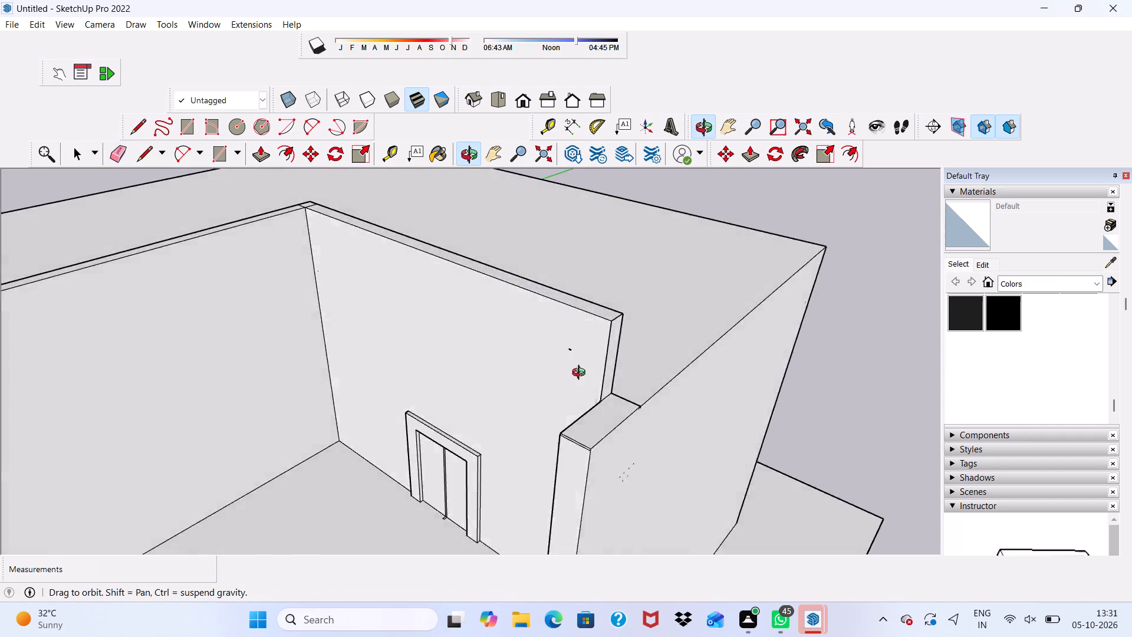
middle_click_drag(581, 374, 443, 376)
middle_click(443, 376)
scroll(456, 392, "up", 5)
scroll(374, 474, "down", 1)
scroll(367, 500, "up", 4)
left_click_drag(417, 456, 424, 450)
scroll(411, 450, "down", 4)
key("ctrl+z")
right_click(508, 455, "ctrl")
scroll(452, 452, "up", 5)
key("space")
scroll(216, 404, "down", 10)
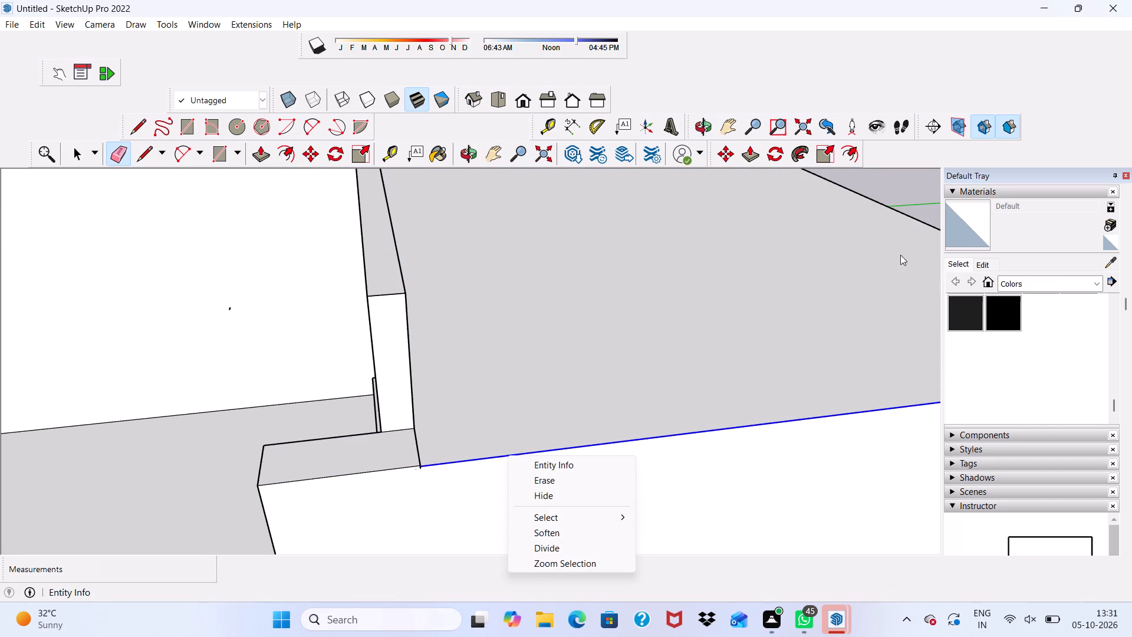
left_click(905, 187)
Push/Pull the thin strip face beside the roof about 25' 4 3/4" along the outer wall's top to its far end.
scroll(456, 340, "down", 1)
key("space")
middle_click_drag(373, 449, 482, 425)
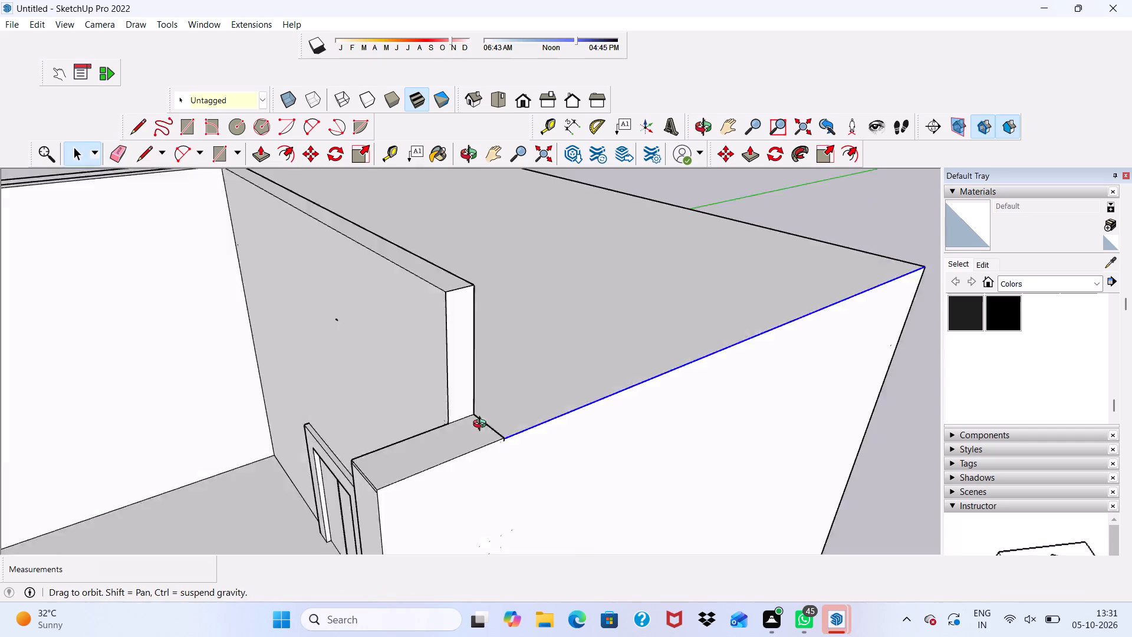
middle_click_drag(482, 425, 570, 403)
scroll(543, 414, "up", 15)
middle_click_drag(654, 395, 575, 426)
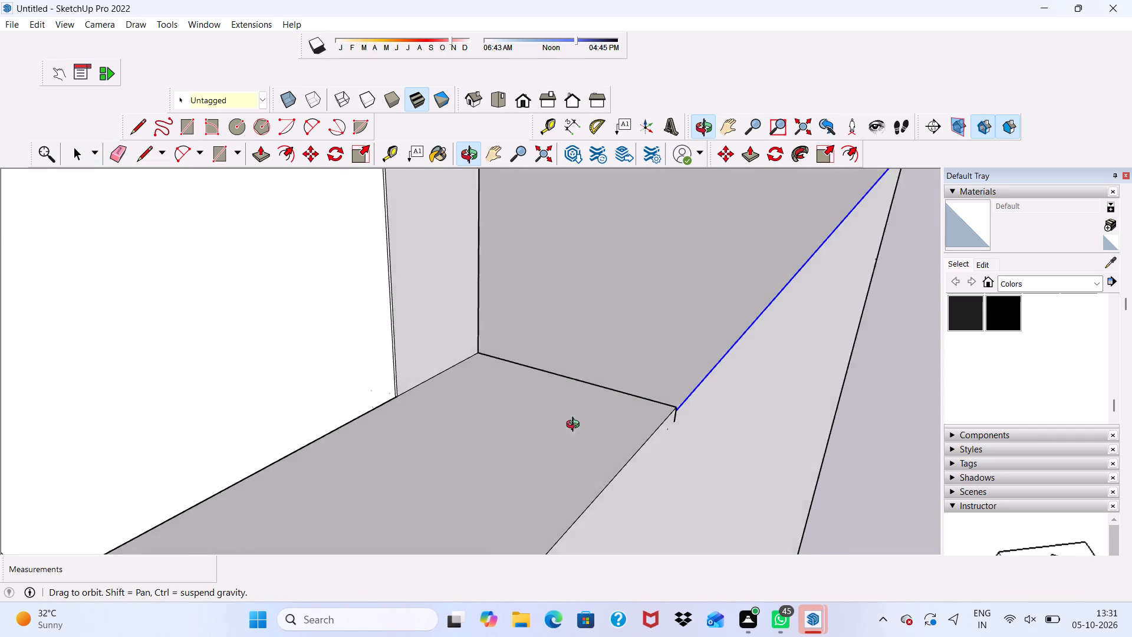
middle_click_drag(575, 426, 297, 420)
middle_click_drag(288, 419, 279, 418)
scroll(346, 428, "up", 9)
left_click(398, 500)
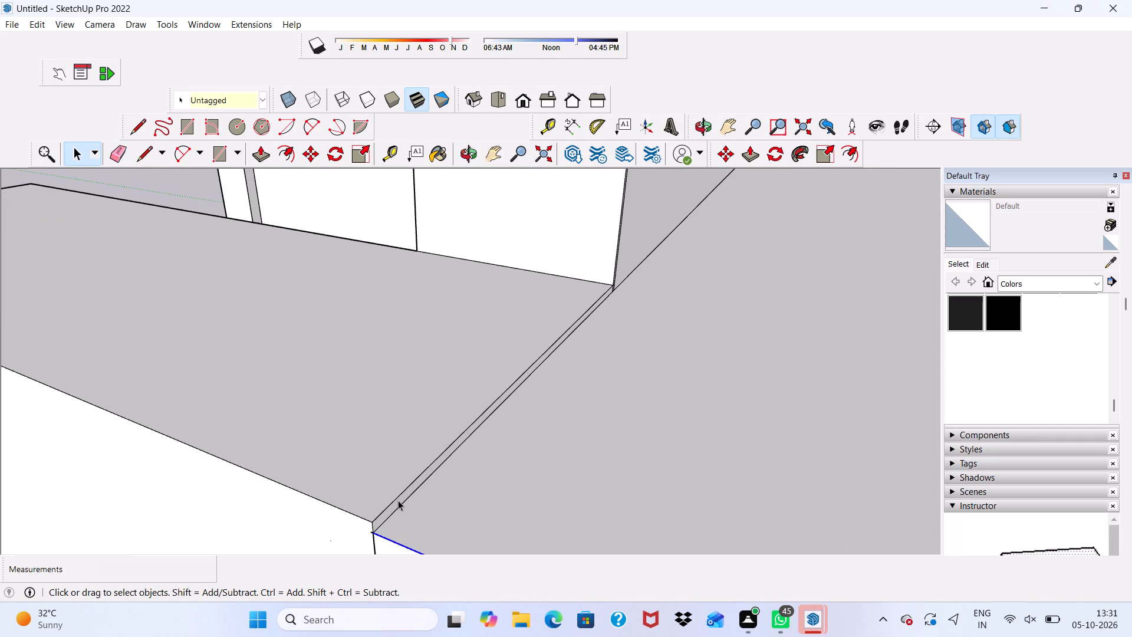
scroll(398, 500, "down", 3)
scroll(399, 500, "up", 8)
left_click(403, 501)
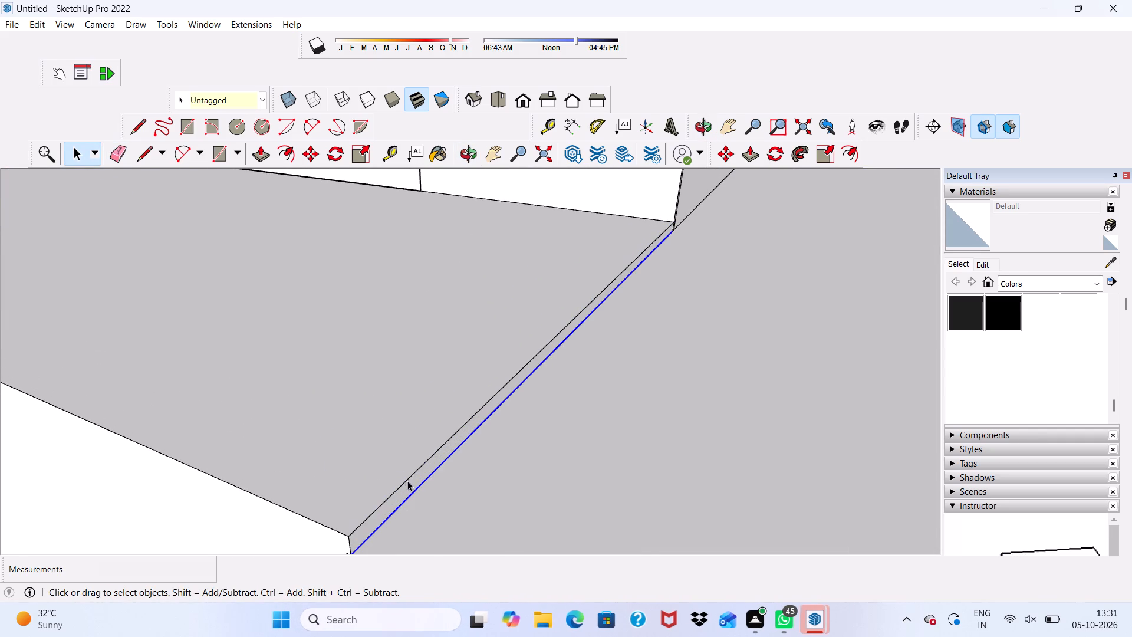
left_click(399, 496)
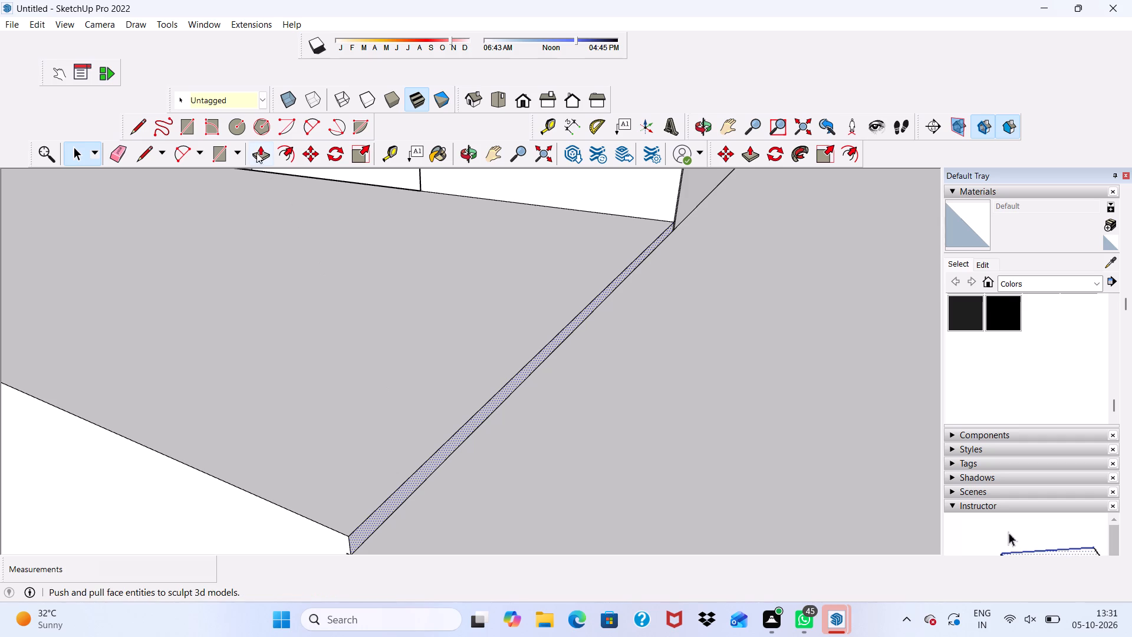
left_click_drag(255, 147, 260, 147)
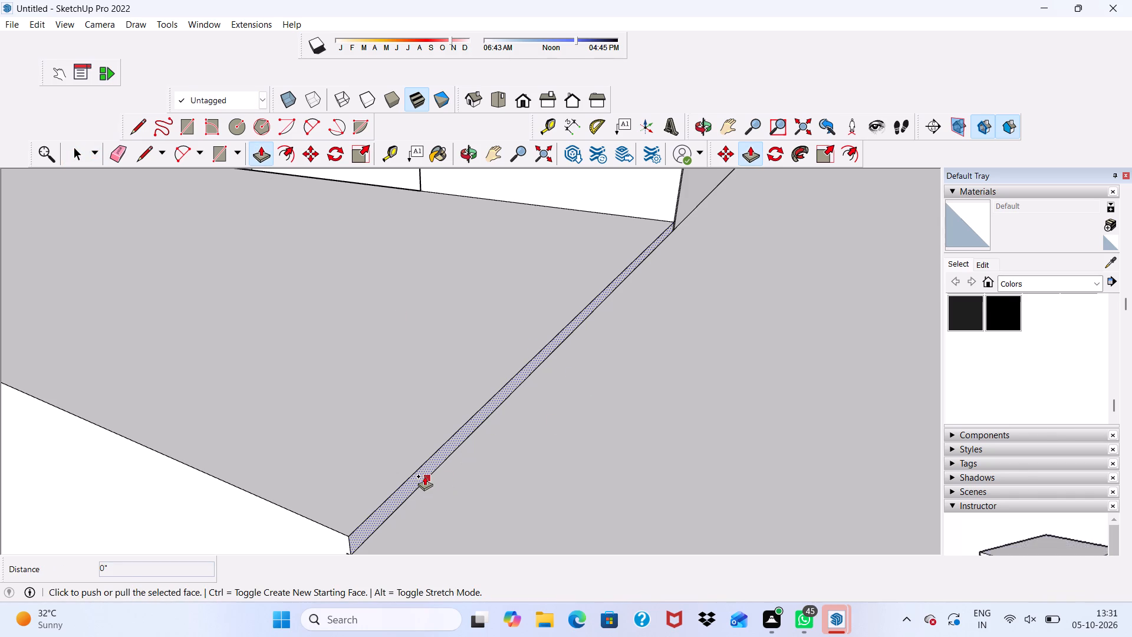
left_click(424, 476)
scroll(484, 497, "down", 7)
scroll(587, 406, "down", 15)
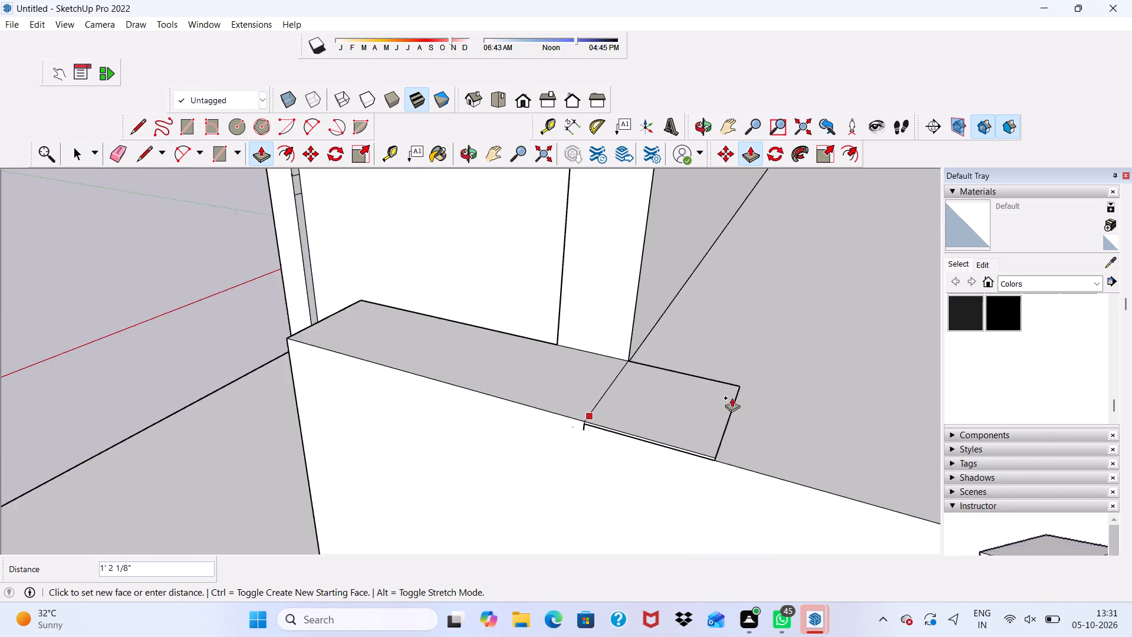
scroll(730, 393, "up", 1)
scroll(732, 398, "down", 4)
scroll(724, 390, "up", 1)
scroll(720, 395, "down", 20)
scroll(720, 395, "down", 12)
scroll(761, 426, "up", 4)
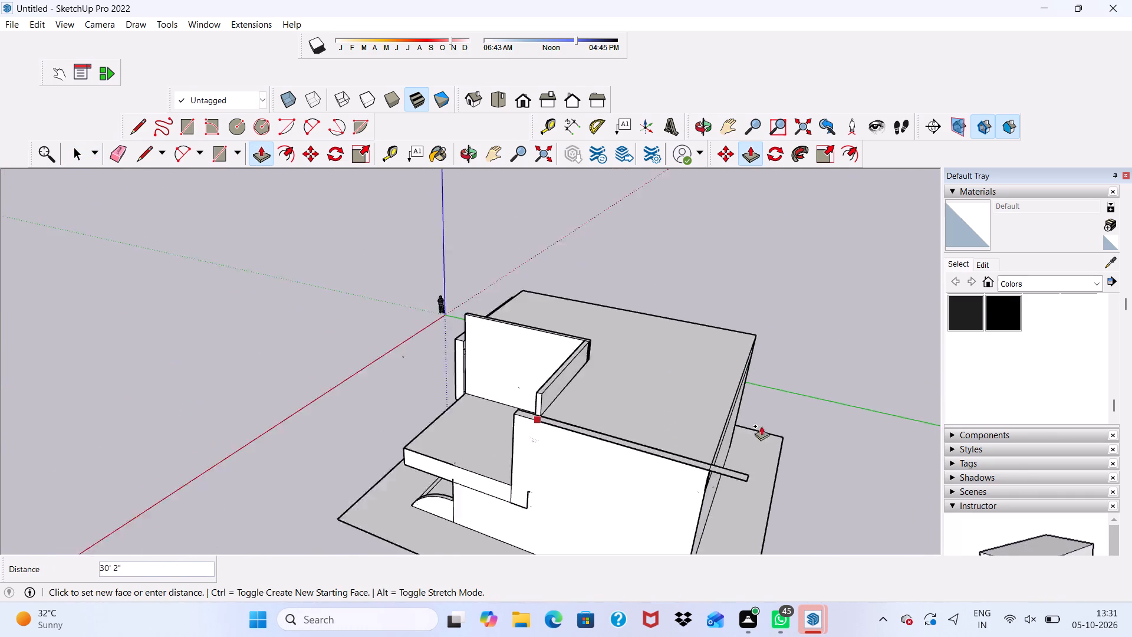
scroll(704, 519, "up", 12)
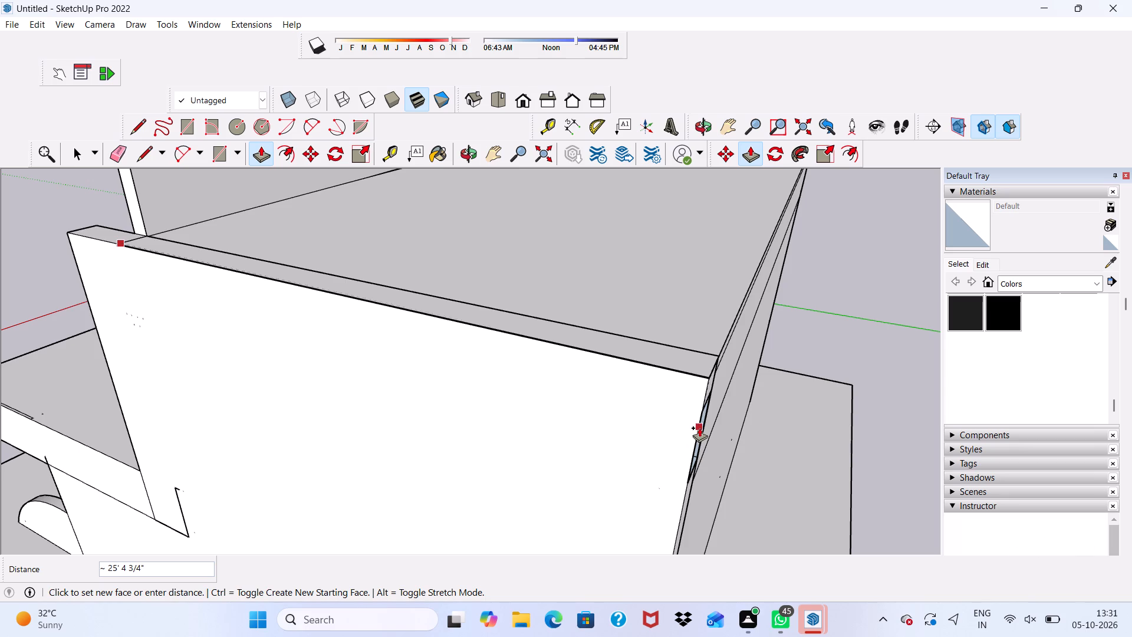
left_click(699, 428)
Push/Pull the blue inner face inside the opening at the wall's far end 1' 5 5/8" to the outer wall's face.
middle_click_drag(692, 433, 566, 380)
scroll(577, 385, "up", 7)
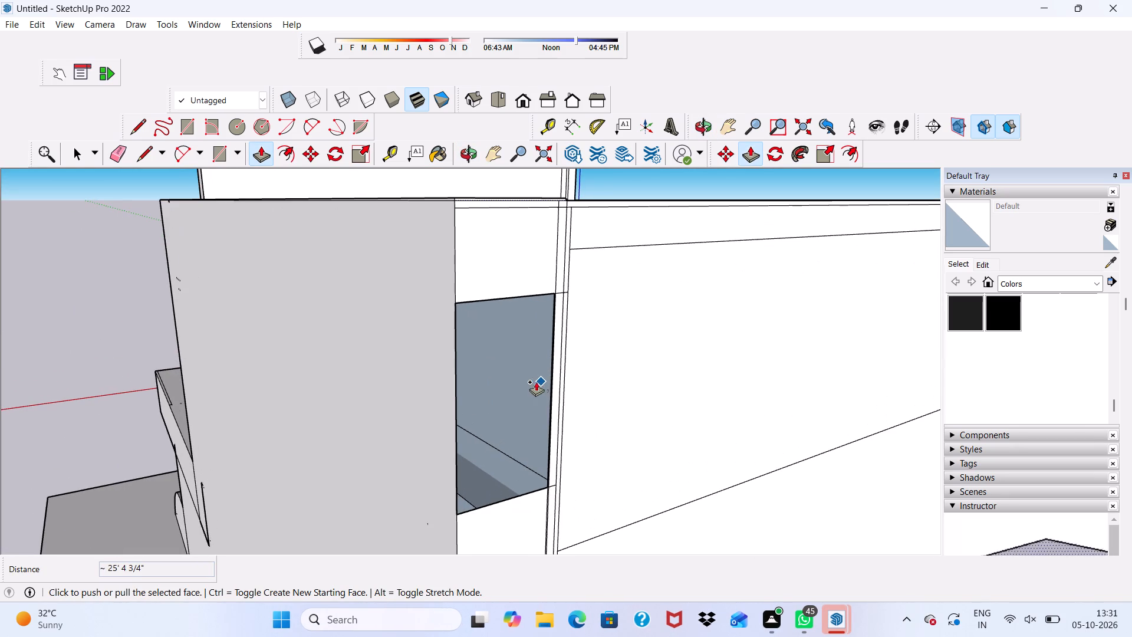
left_click(535, 382)
left_click(518, 393)
key("space")
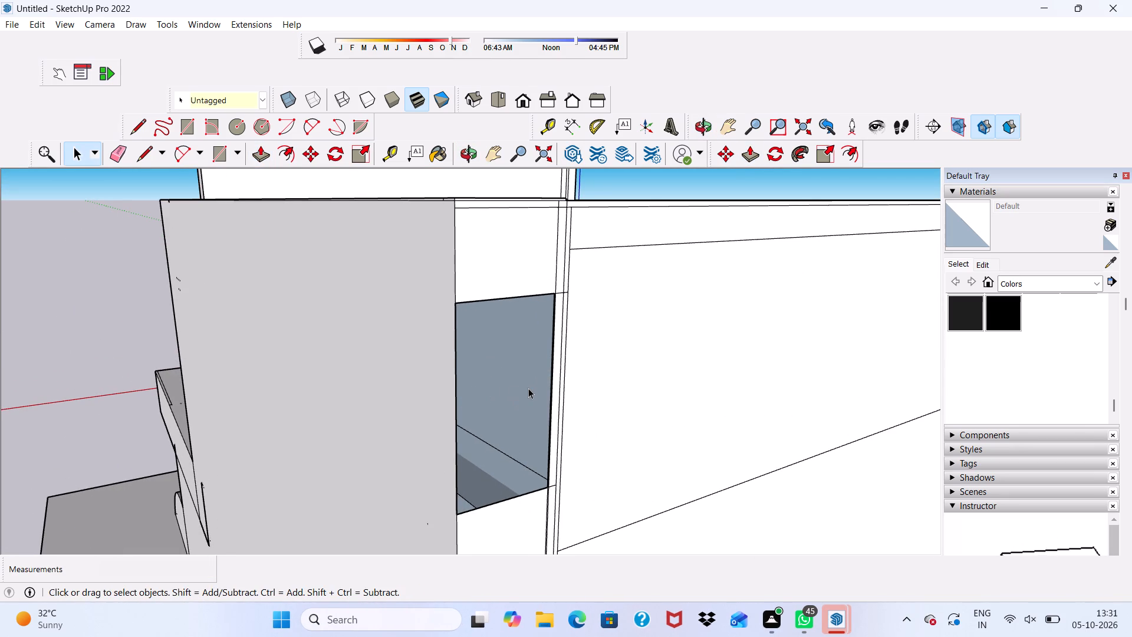
left_click(528, 388)
left_click(261, 146)
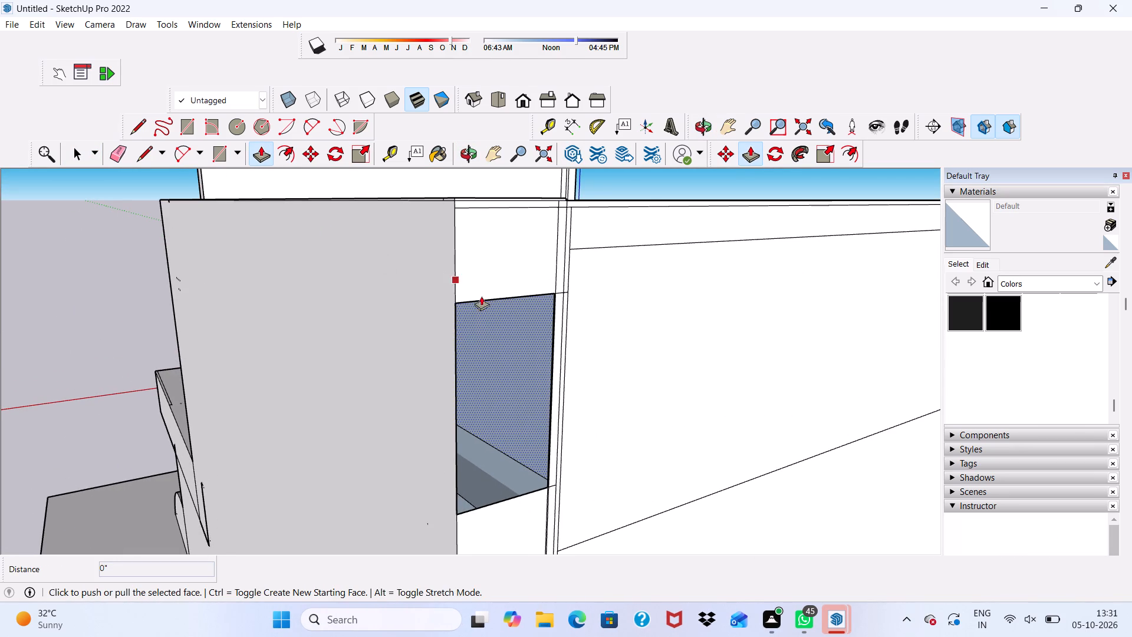
left_click(520, 350)
left_click(434, 371)
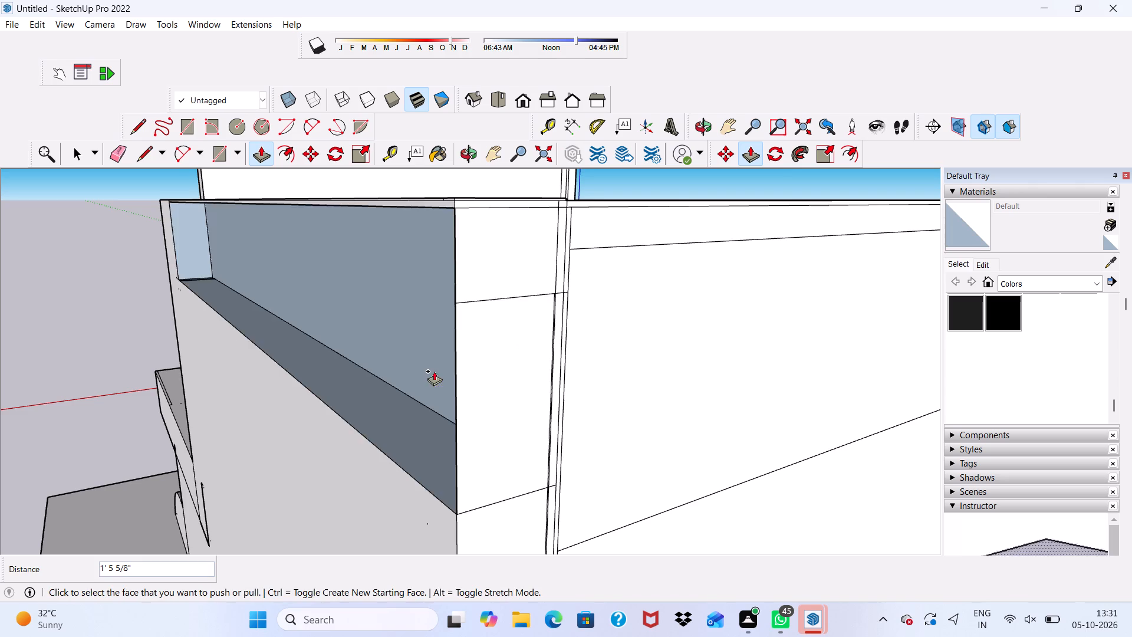
Push/Pull the recessed face in the long outer wall outward, flush with the wall surface below the opening.
scroll(421, 367, "down", 3)
middle_click_drag(415, 387, 507, 378)
left_click(411, 314)
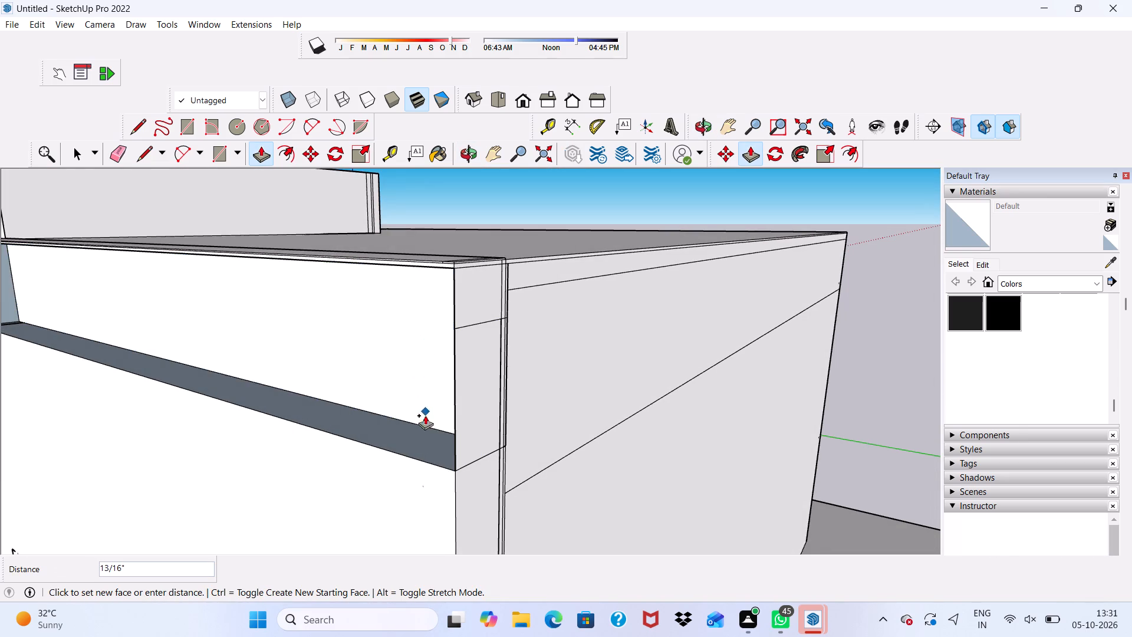
left_click(432, 468)
scroll(465, 398, "down", 2)
key("space")
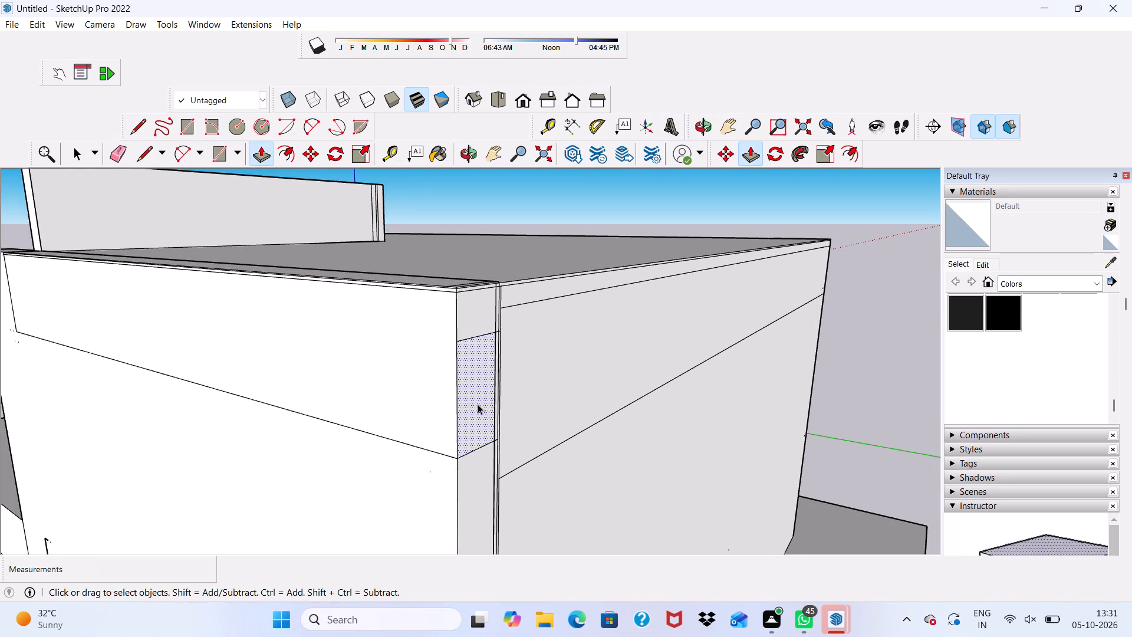
Erase the long edge separating the roof surface from the narrow strip along the outer wall's top.
scroll(310, 291, "down", 1)
middle_click_drag(320, 319, 472, 366)
scroll(498, 385, "up", 1)
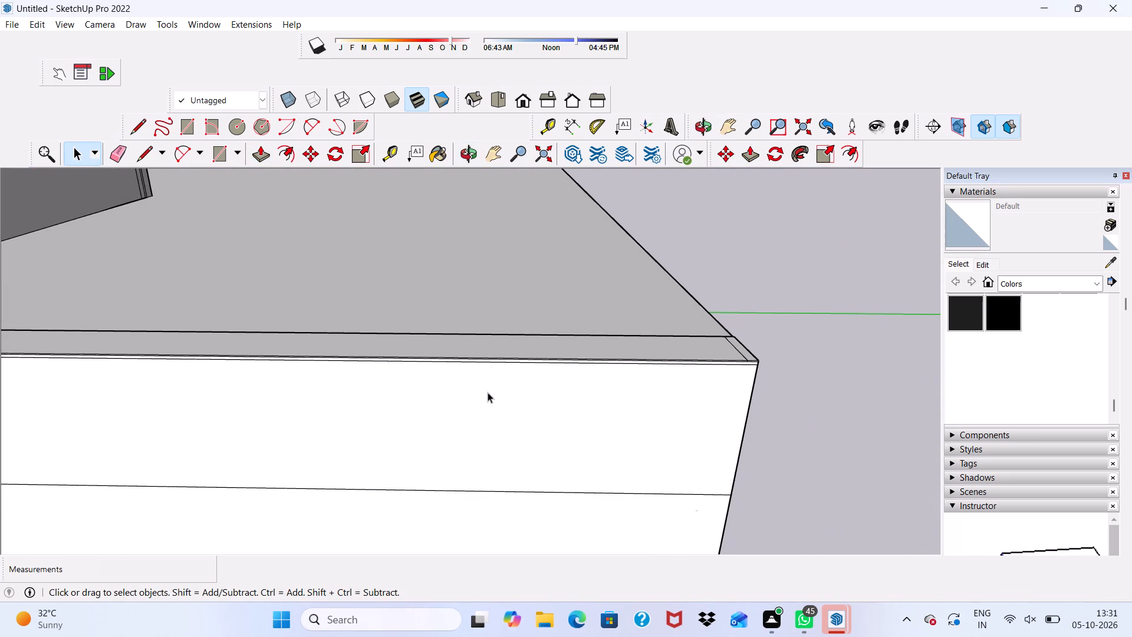
scroll(486, 392, "up", 1)
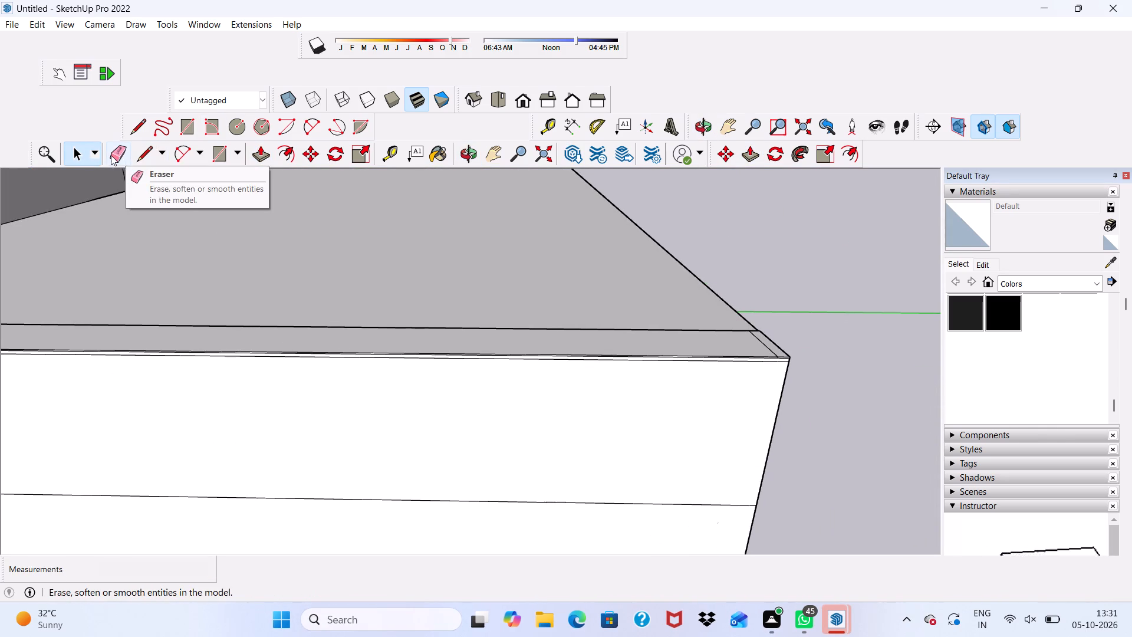
left_click(111, 155)
left_click_drag(265, 329, 272, 322)
scroll(268, 326, "down", 7)
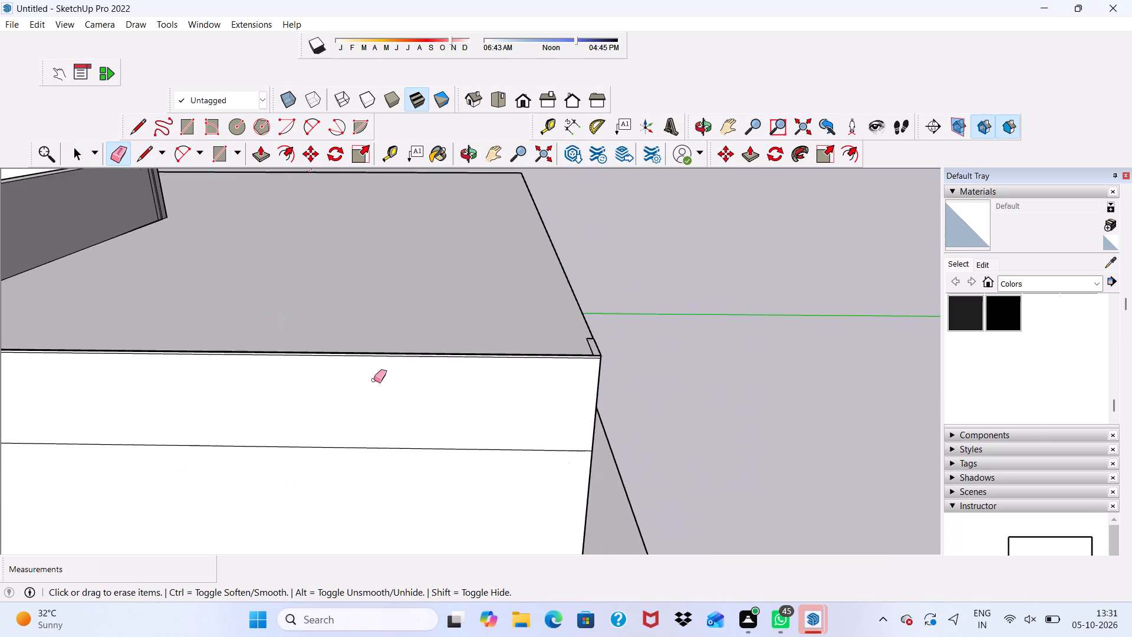
Erase the vertical seams and the lower horizontal seams near the outer wall's corner.
middle_click_drag(393, 379, 40, 386)
scroll(219, 347, "up", 2)
left_click_drag(300, 337, 322, 334)
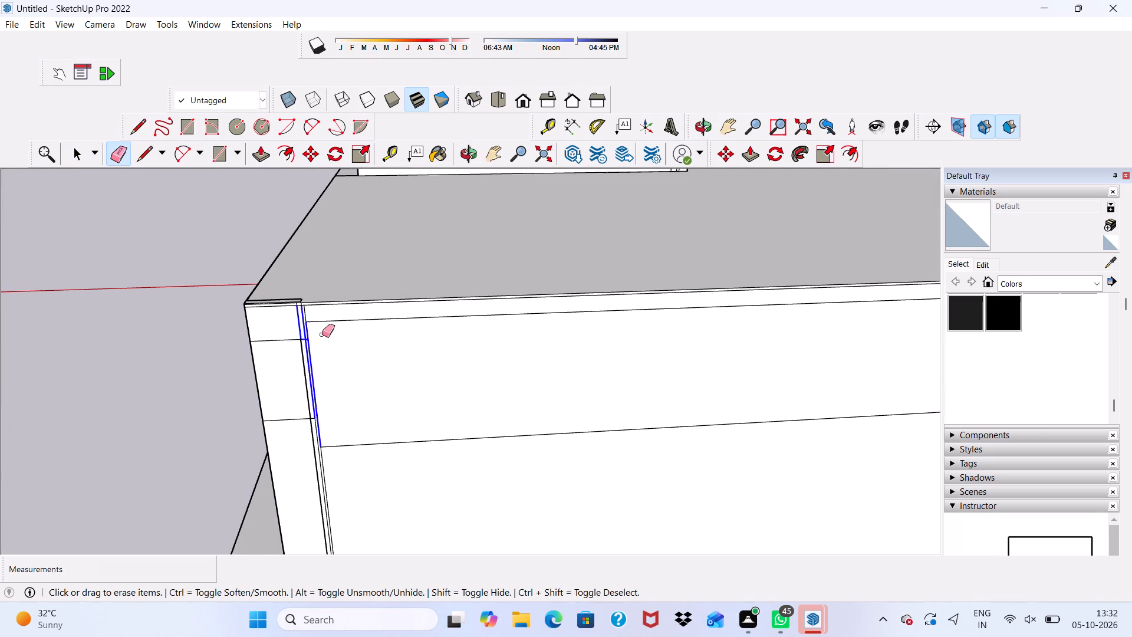
left_click_drag(322, 334, 315, 337)
left_click_drag(298, 366, 325, 459)
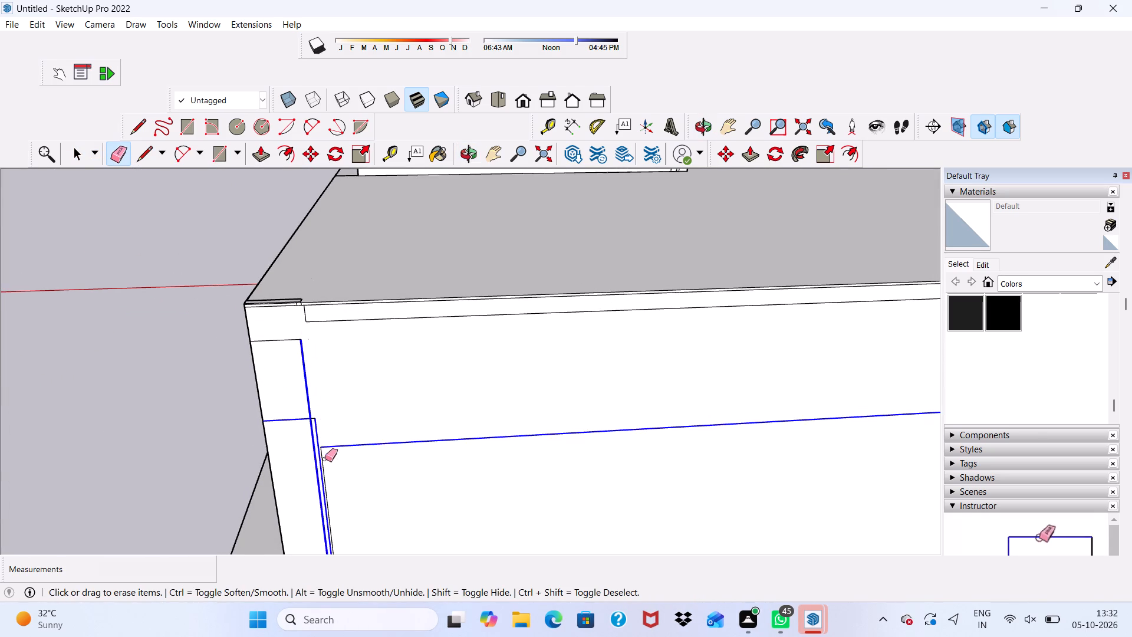
left_click_drag(325, 459, 320, 464)
Erase the remaining short seams at the wall's corner and the long horizontal line just below the roof edge.
scroll(285, 424, "up", 2)
left_click_drag(272, 418, 284, 435)
left_click_drag(294, 310, 319, 326)
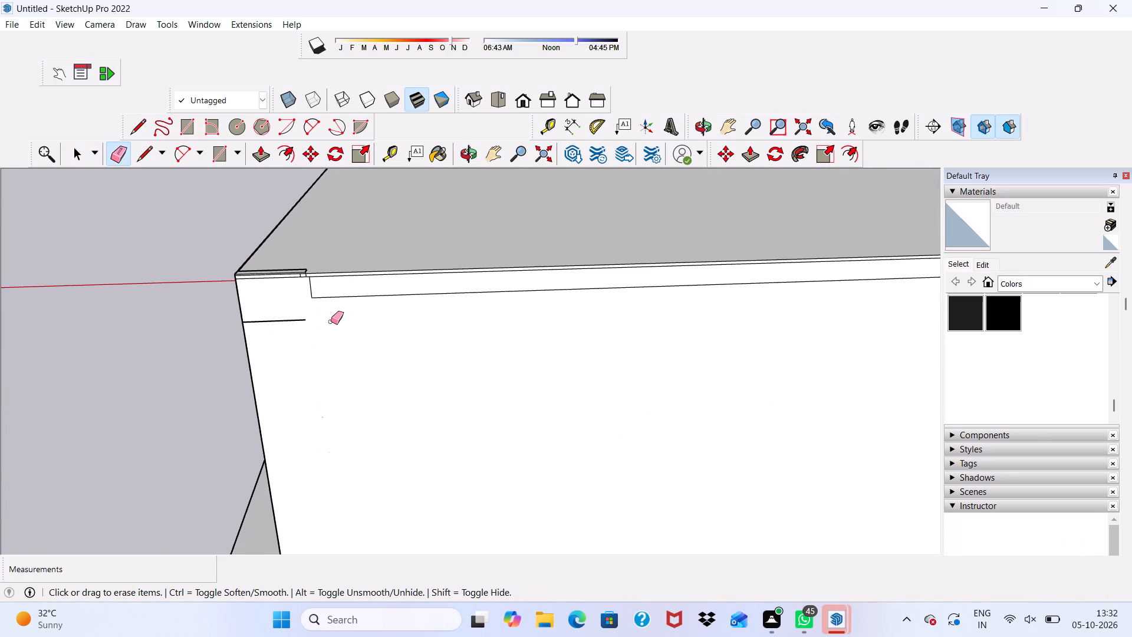
left_click_drag(286, 317, 288, 331)
left_click_drag(338, 295, 337, 302)
scroll(310, 292, "up", 4)
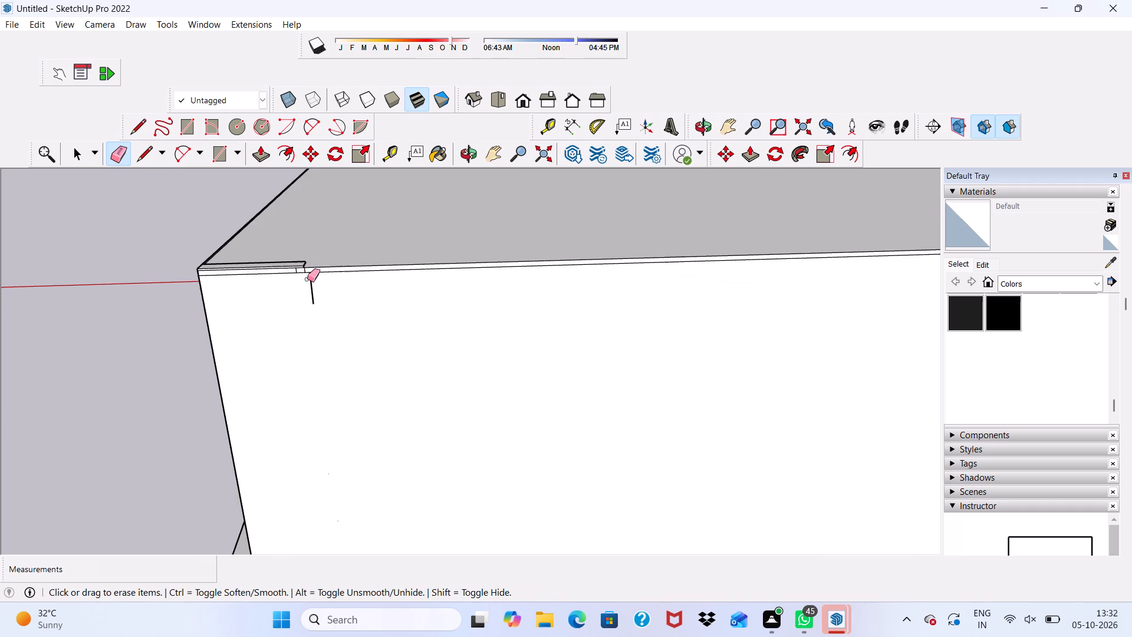
left_click_drag(310, 290, 321, 291)
Erase the short cross edges at the end of the thin strip on the roof near the wall's corner.
scroll(248, 271, "up", 3)
scroll(248, 271, "down", 2)
middle_click_drag(245, 280, 362, 362)
scroll(232, 329, "up", 3)
left_click_drag(226, 329, 231, 335)
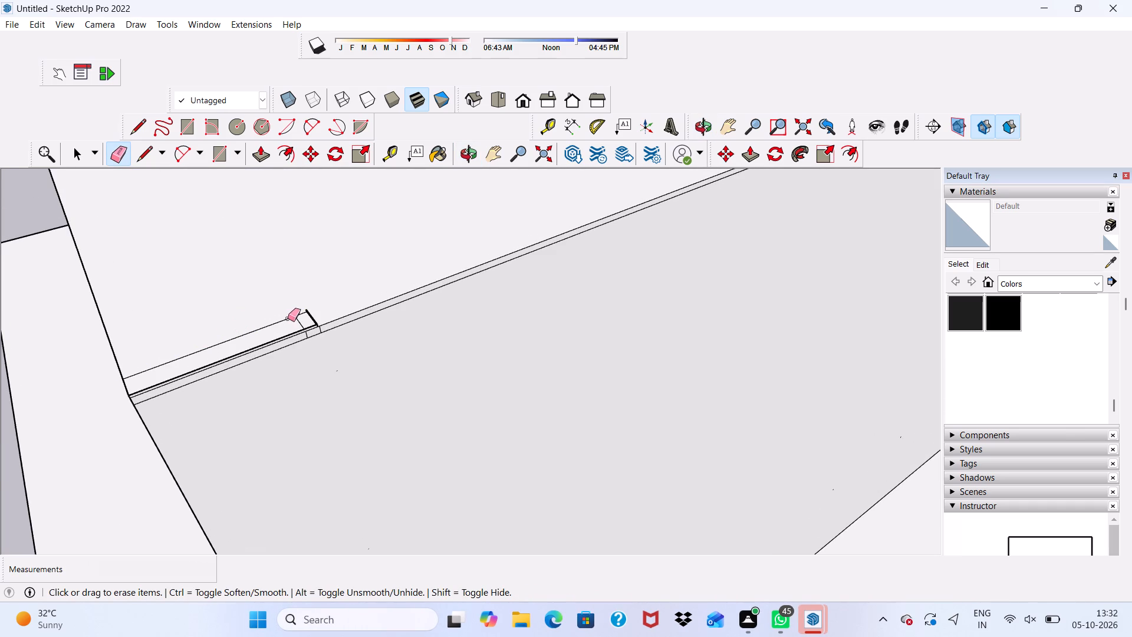
scroll(310, 314, "up", 4)
left_click_drag(310, 314, 284, 329)
Erase the leftover long edge and its small end stub lying on the roof beside the thin strip.
scroll(251, 308, "down", 3)
scroll(251, 313, "up", 1)
middle_click_drag(251, 316, 388, 284)
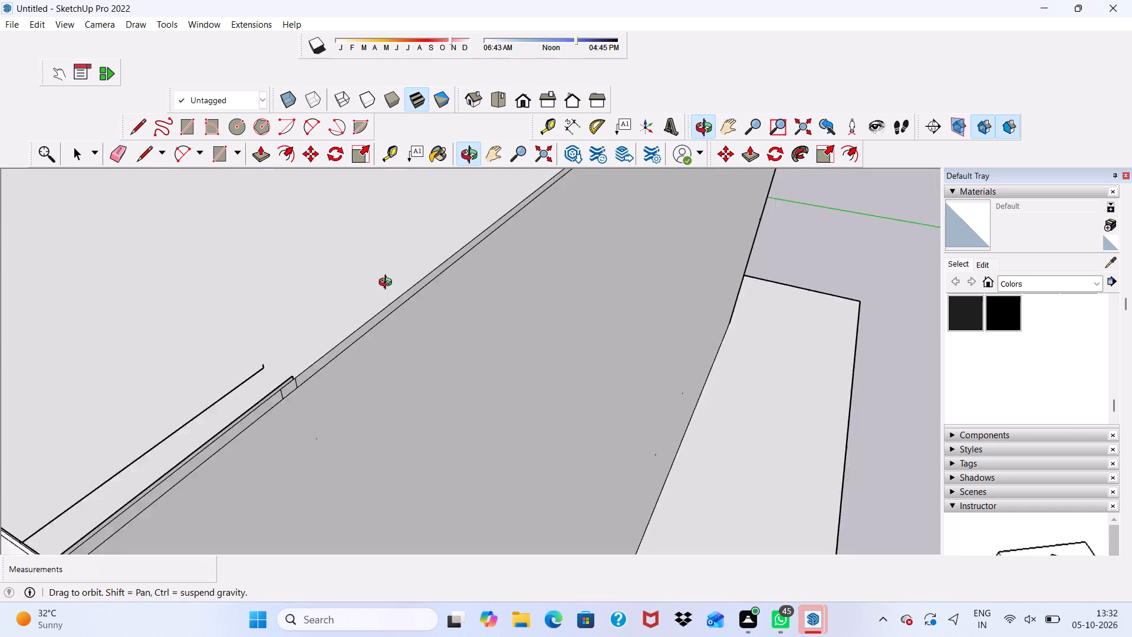
middle_click_drag(388, 284, 399, 287)
scroll(242, 419, "up", 3)
left_click(235, 404)
scroll(229, 390, "up", 1)
scroll(229, 390, "down", 3)
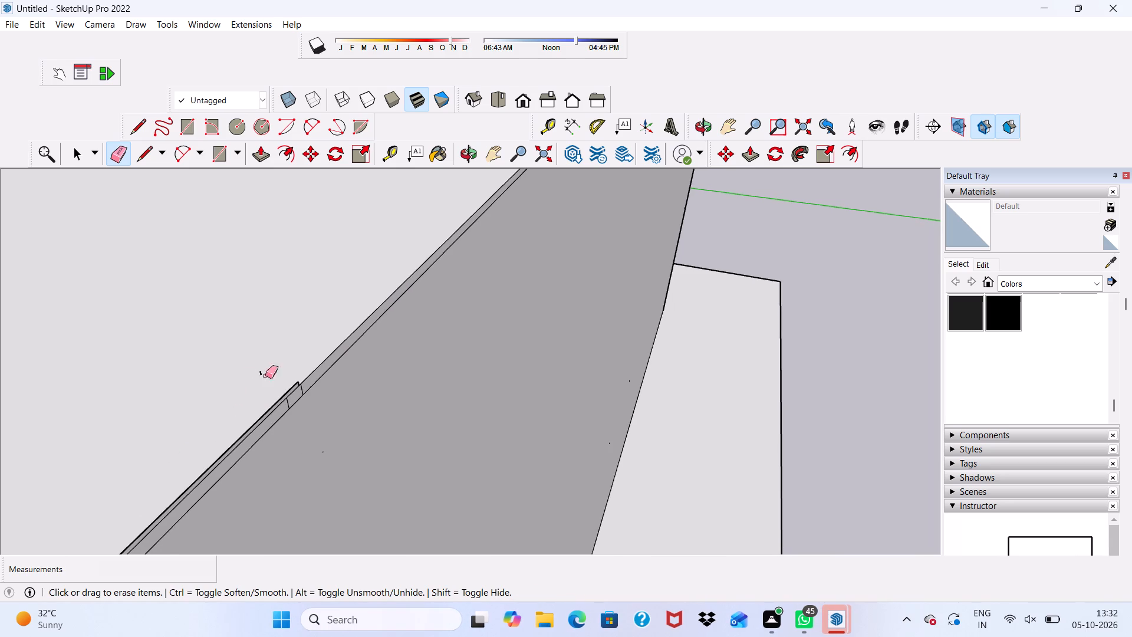
scroll(290, 380, "up", 7)
left_click_drag(249, 365, 243, 364)
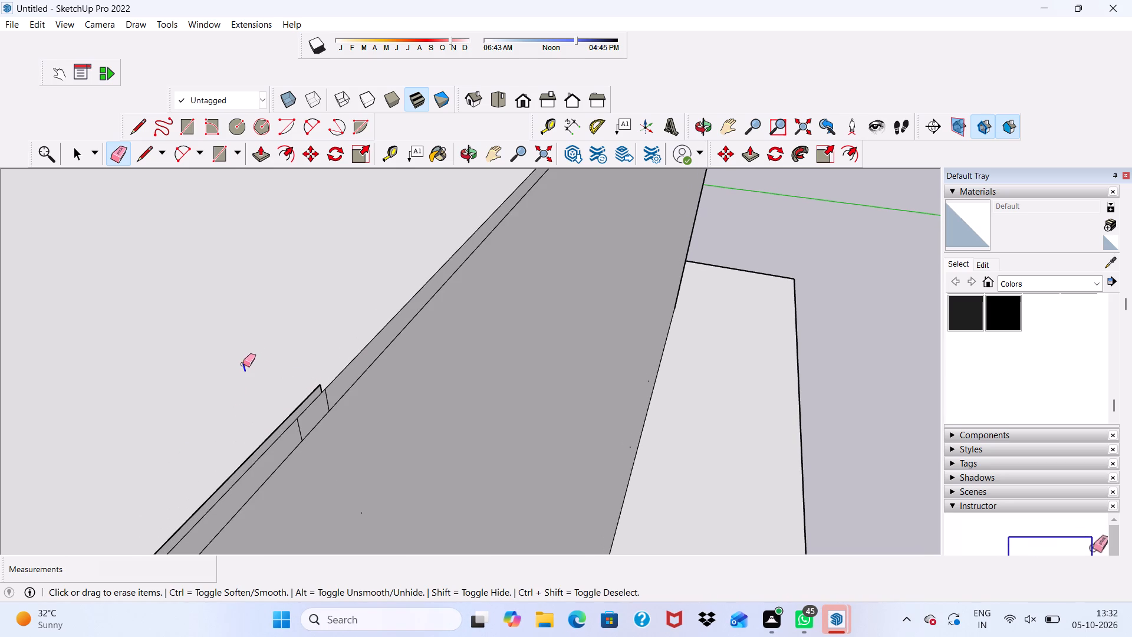
left_click_drag(243, 364, 248, 371)
Examine the roof edges, outer wall faces and corners for leftover seams and strips.
scroll(279, 393, "down", 3)
middle_click_drag(287, 432, 151, 354)
middle_click_drag(180, 386, 223, 417)
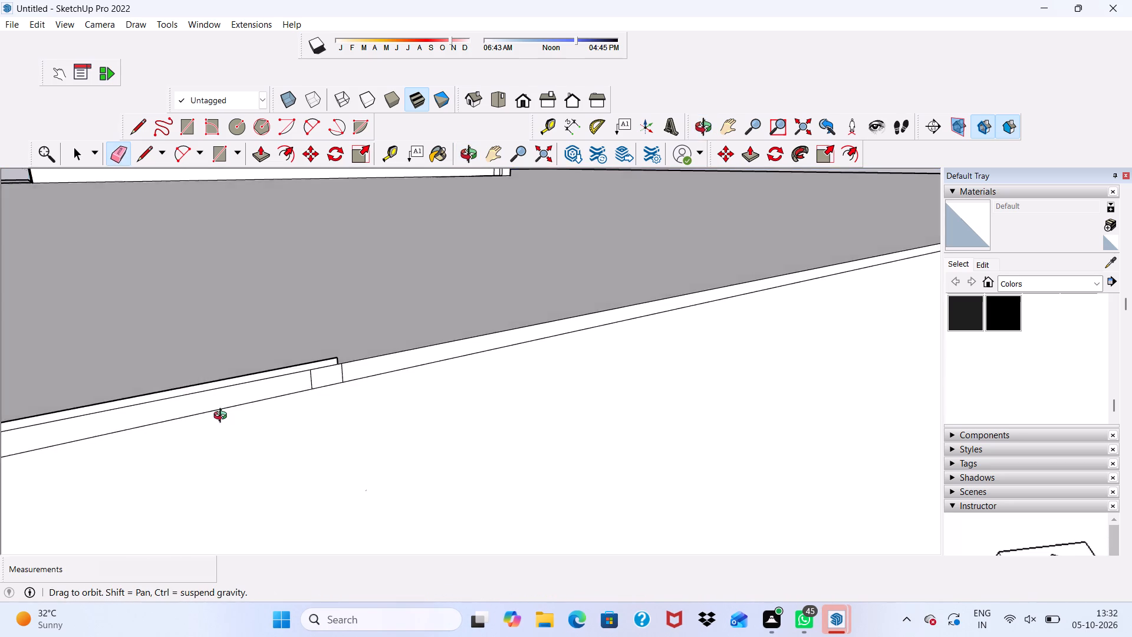
middle_click_drag(223, 417, 519, 344)
scroll(489, 383, "up", 3)
scroll(463, 399, "down", 3)
scroll(460, 400, "up", 1)
scroll(535, 315, "down", 3)
scroll(534, 339, "up", 1)
scroll(542, 344, "down", 3)
scroll(518, 339, "up", 1)
scroll(508, 350, "down", 1)
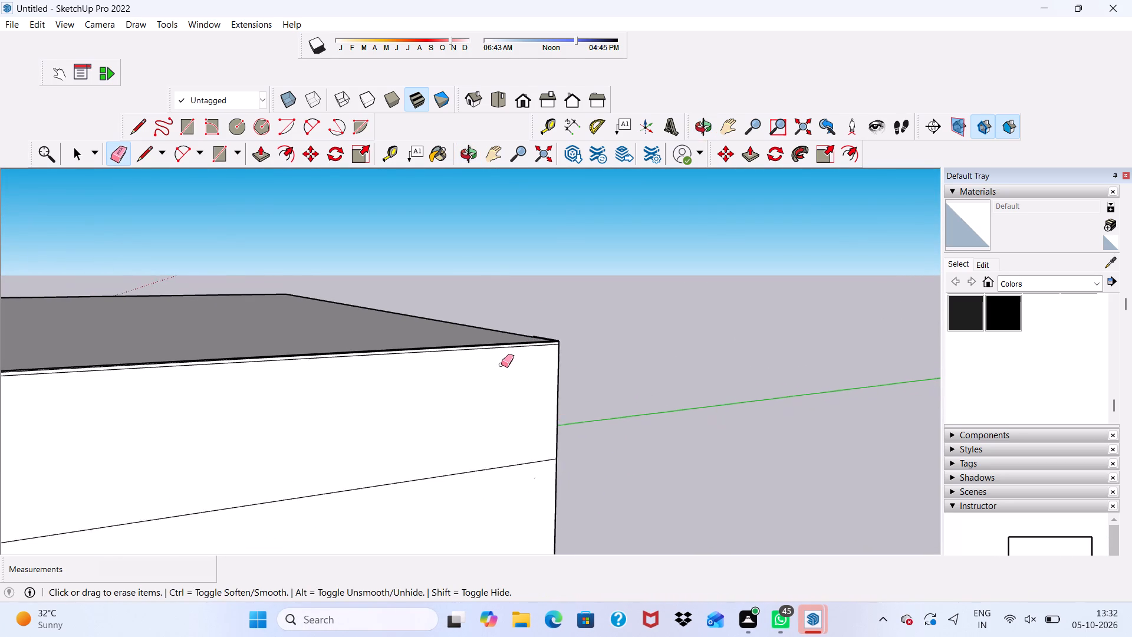
scroll(539, 327, "up", 3)
middle_click_drag(506, 351, 609, 379)
middle_click_drag(567, 382, 502, 307)
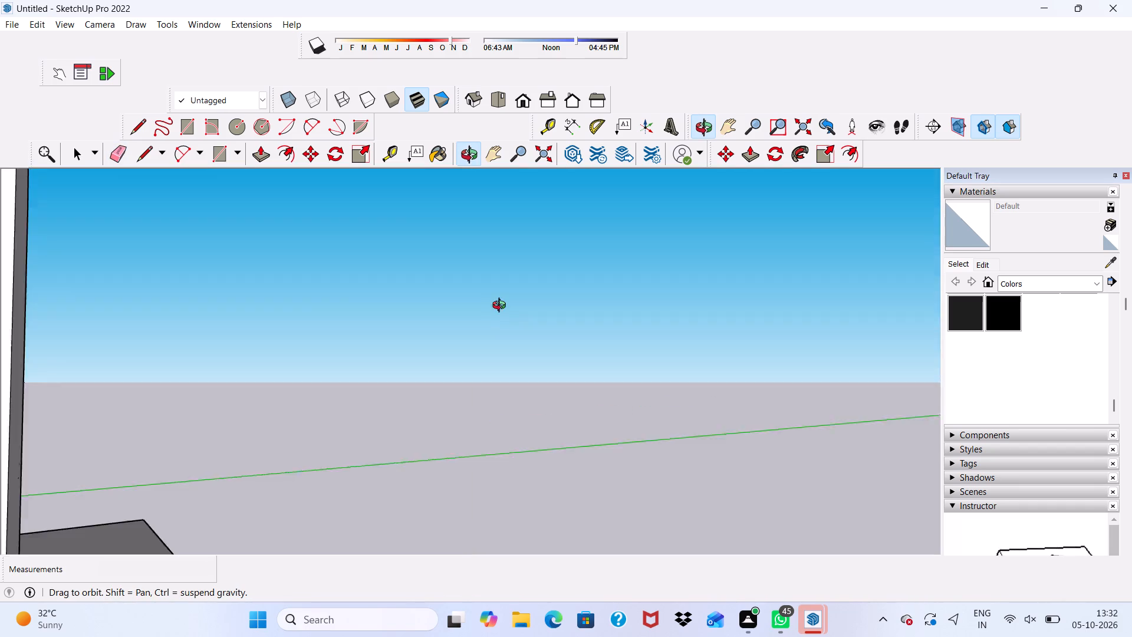
middle_click_drag(502, 307, 559, 353)
scroll(458, 313, "down", 3)
scroll(451, 352, "up", 2)
scroll(452, 358, "down", 11)
scroll(588, 326, "up", 1)
scroll(590, 332, "down", 1)
scroll(764, 362, "up", 1)
scroll(760, 365, "down", 1)
scroll(756, 369, "up", 1)
scroll(753, 375, "down", 2)
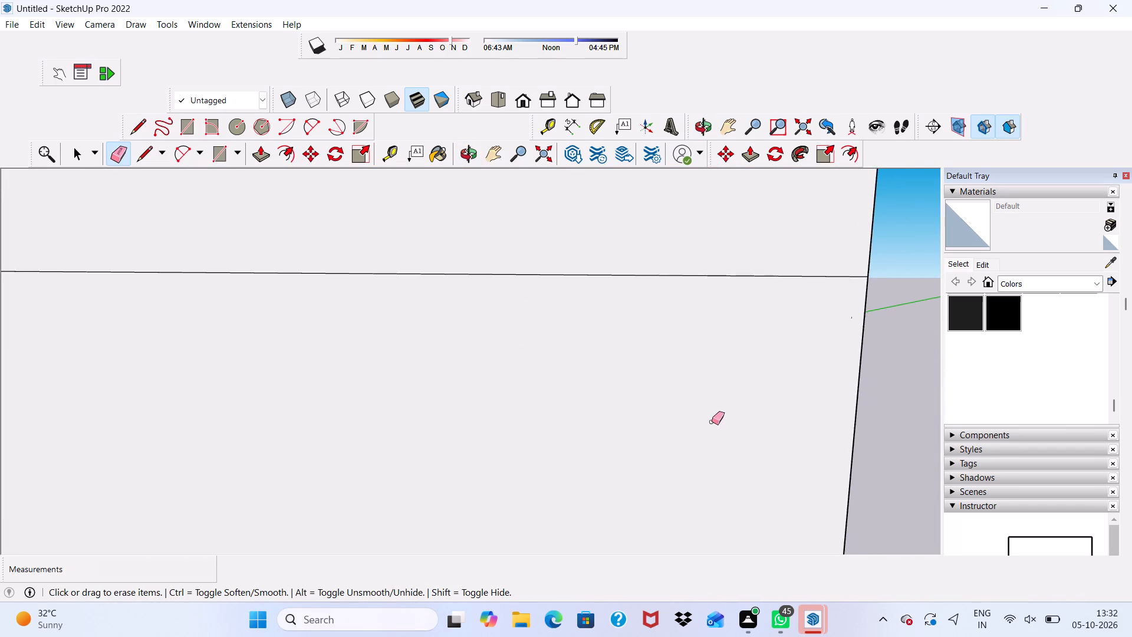
scroll(712, 422, "down", 1)
scroll(686, 385, "up", 1)
scroll(686, 388, "down", 20)
scroll(686, 388, "down", 5)
Erase the thin raised strip along the roof's outer edge by the corner, including its leftover vertical stub.
middle_click_drag(681, 339, 706, 420)
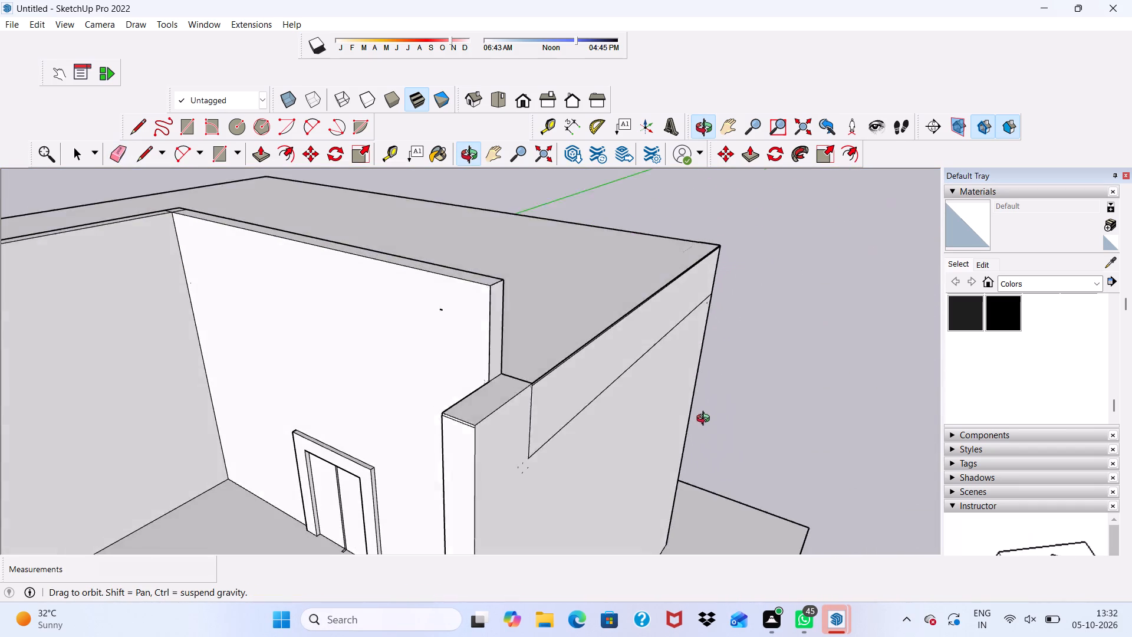
middle_click_drag(706, 420, 719, 436)
scroll(643, 289, "up", 16)
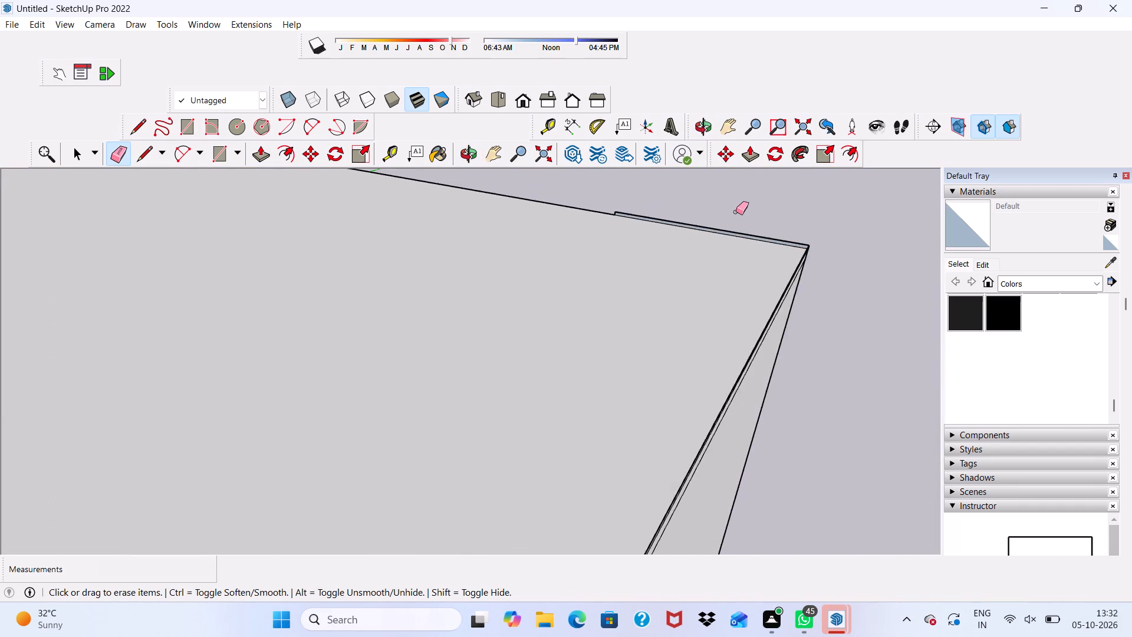
scroll(736, 212, "up", 1)
left_click(709, 241)
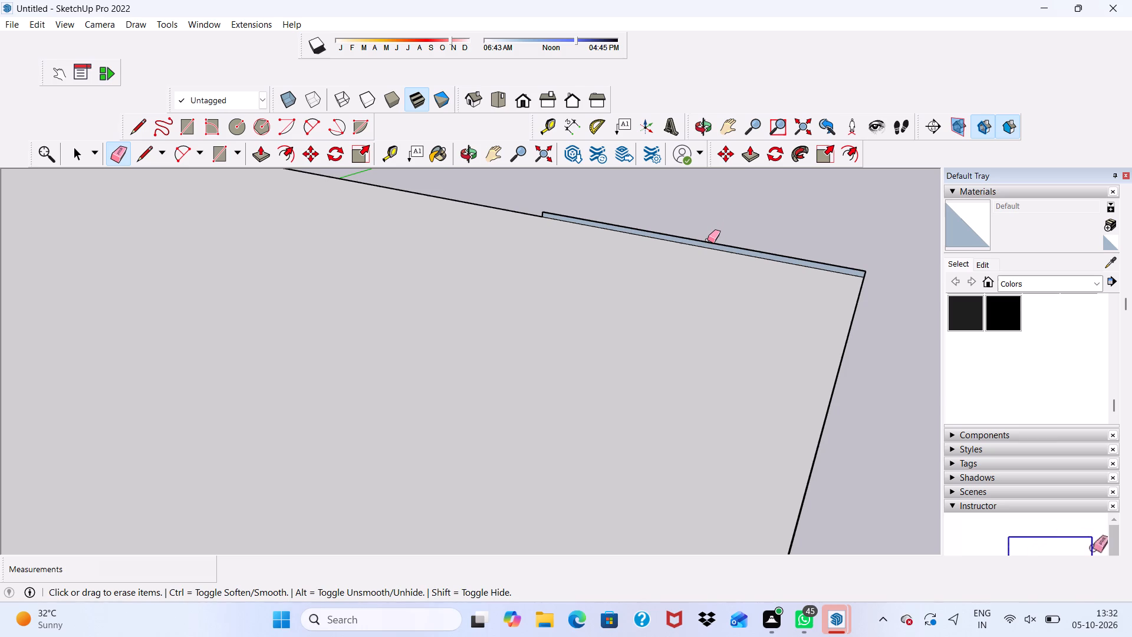
left_click(706, 242)
scroll(674, 257, "down", 4)
scroll(739, 141, "up", 4)
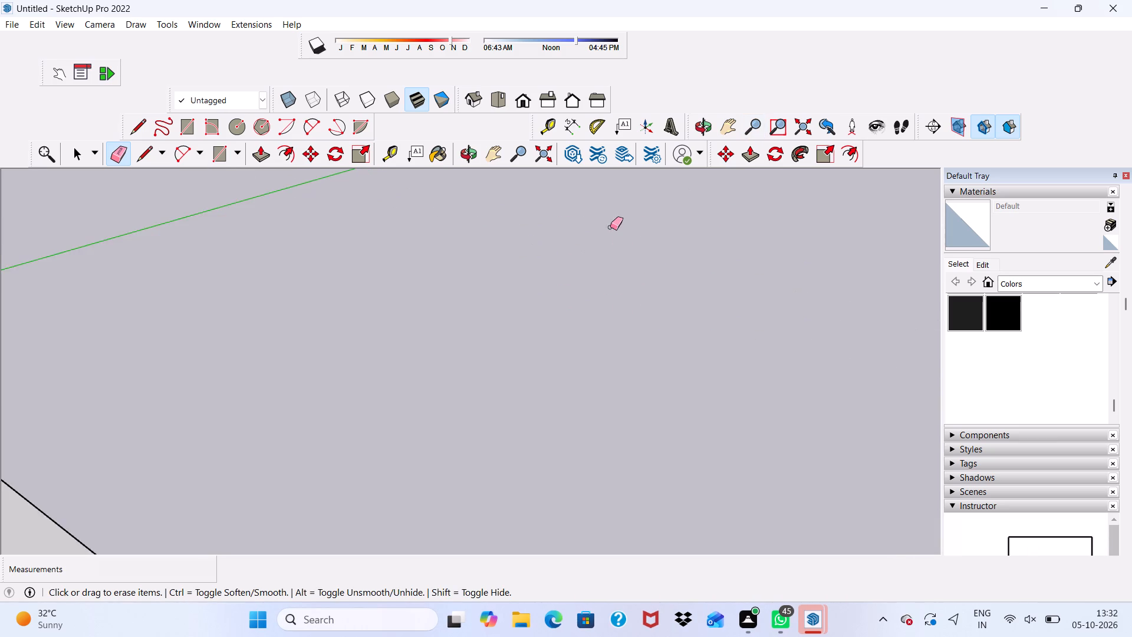
scroll(600, 237, "up", 3)
scroll(574, 241, "down", 9)
scroll(512, 245, "up", 3)
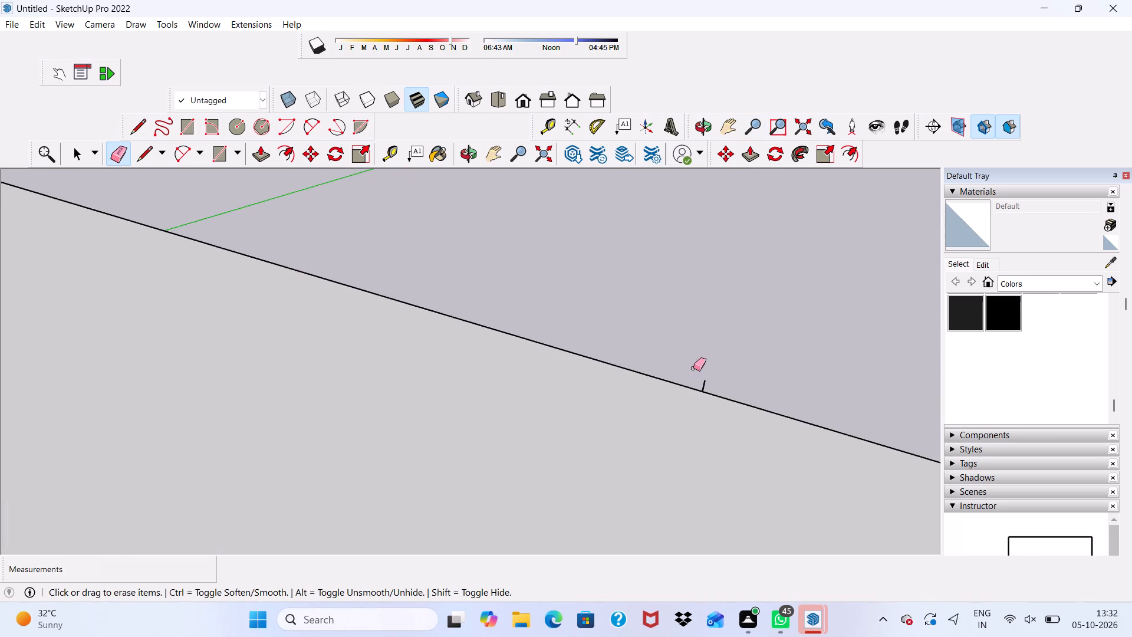
left_click_drag(707, 384, 697, 377)
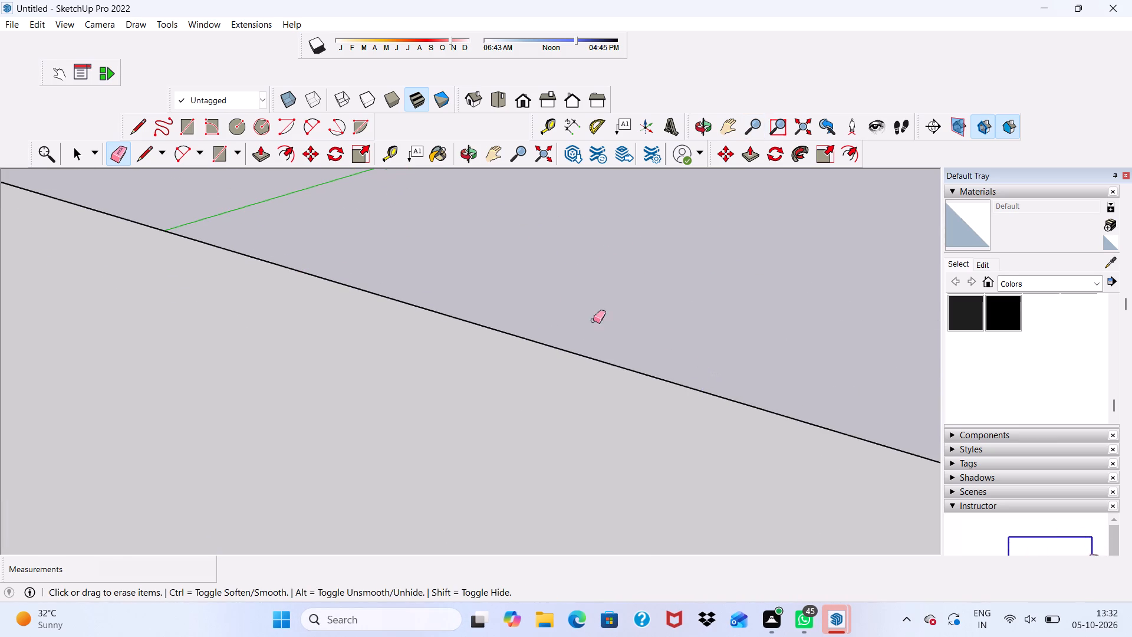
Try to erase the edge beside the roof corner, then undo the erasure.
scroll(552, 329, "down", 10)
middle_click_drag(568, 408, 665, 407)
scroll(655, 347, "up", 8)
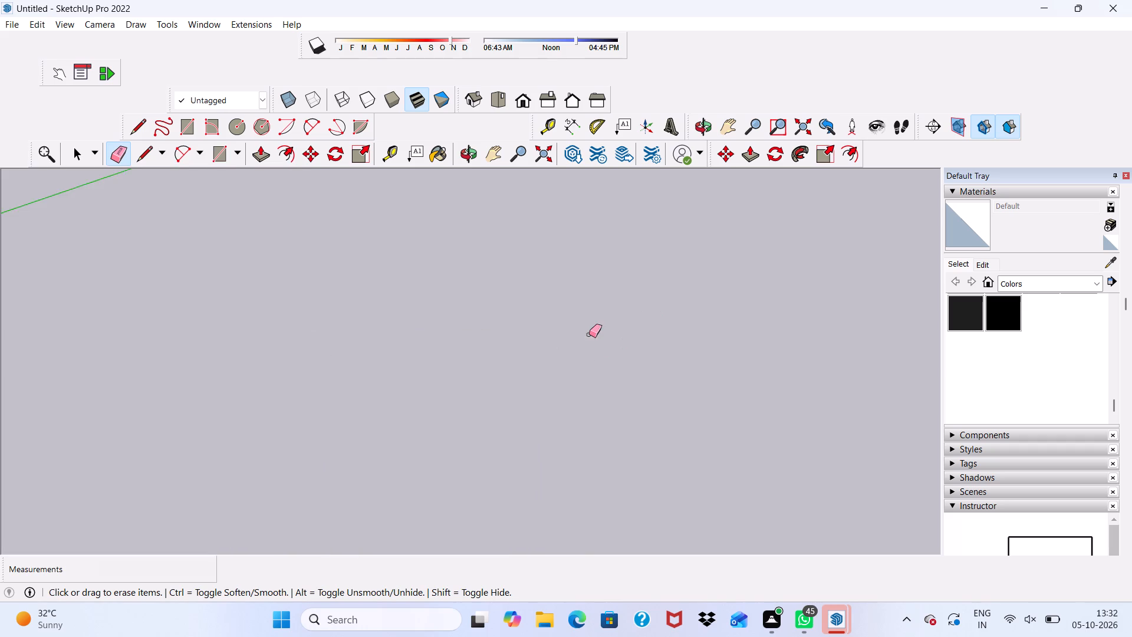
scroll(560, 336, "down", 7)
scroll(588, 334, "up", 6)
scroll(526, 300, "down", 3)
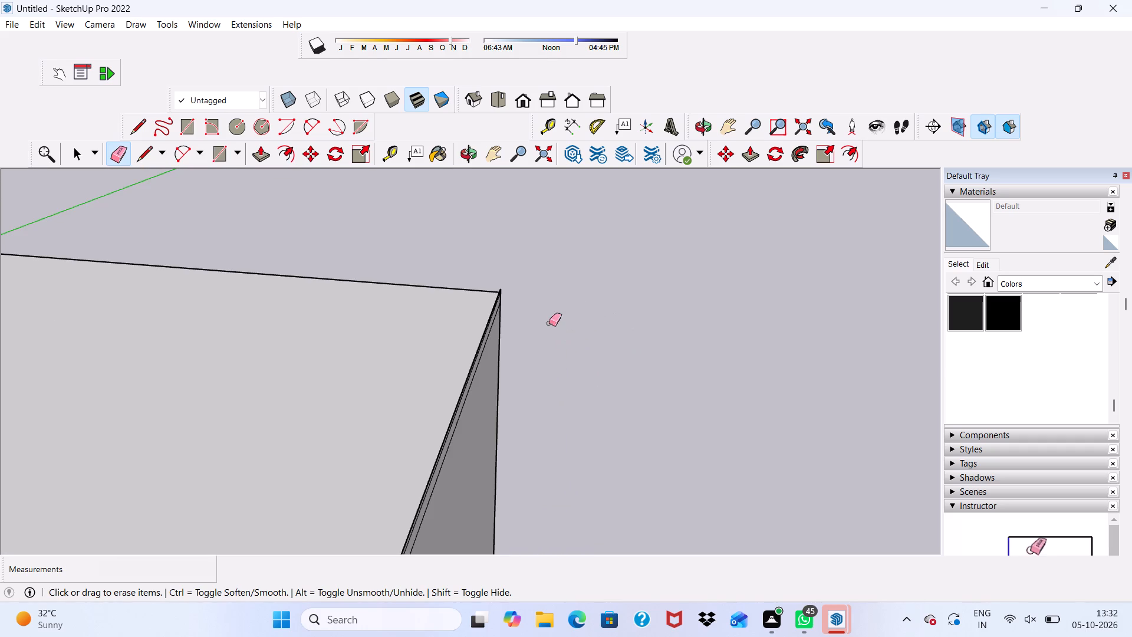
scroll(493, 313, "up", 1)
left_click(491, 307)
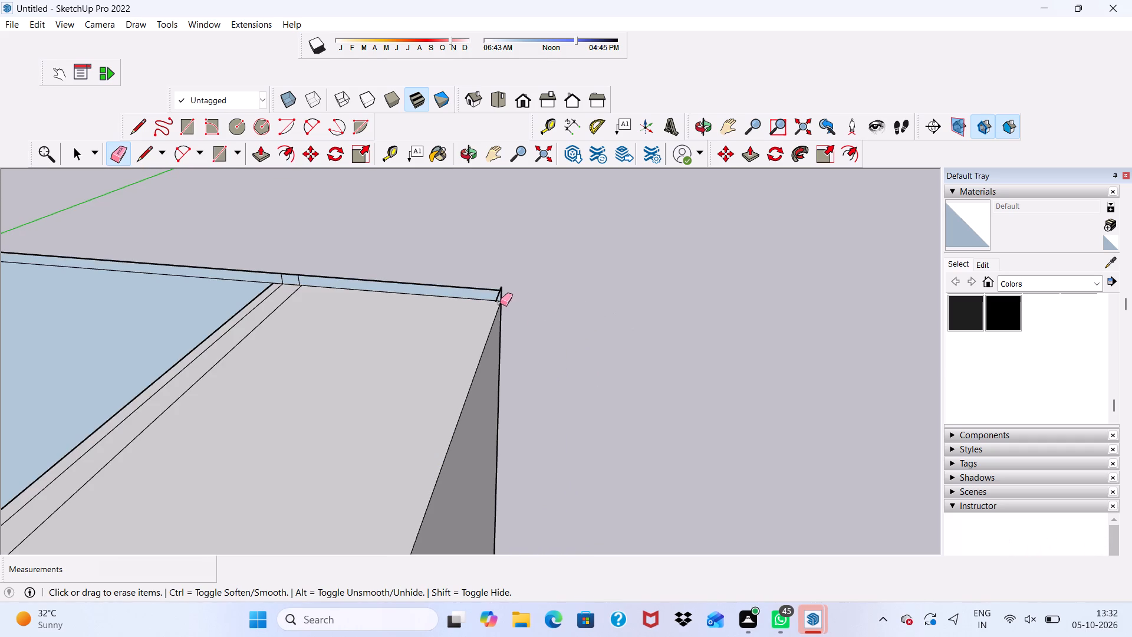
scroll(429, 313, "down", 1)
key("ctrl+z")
Erase the long top edge of the thin raised strip along the adjoining roof edge.
middle_click_drag(481, 357, 624, 343)
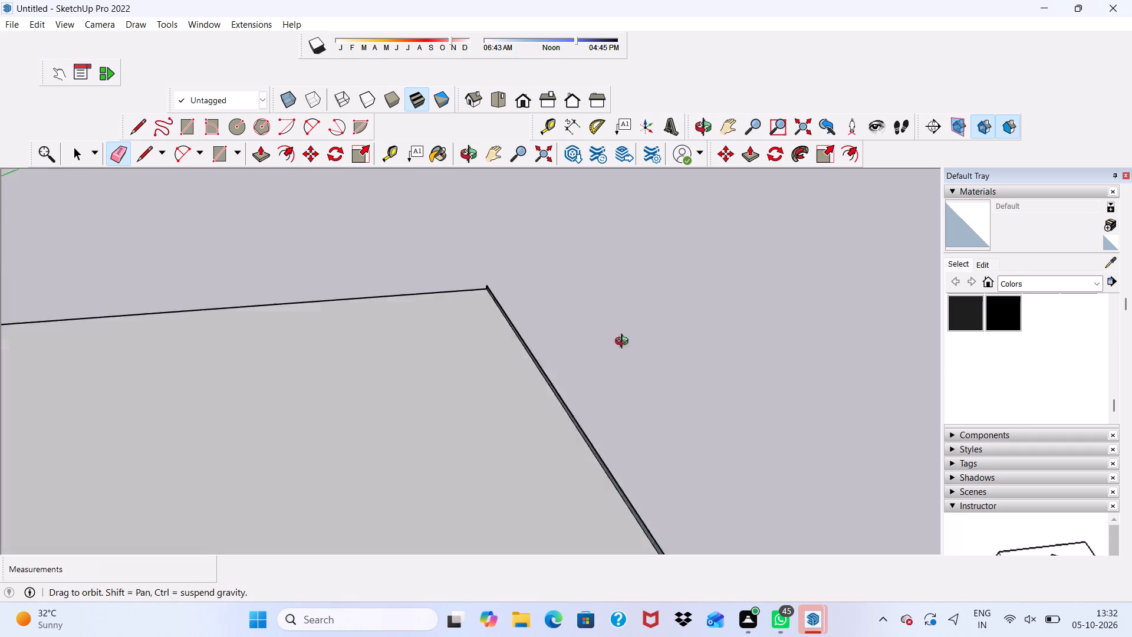
middle_click_drag(624, 343, 673, 330)
scroll(607, 339, "up", 3)
left_click(607, 339)
scroll(593, 344, "down", 2)
Erase the top edge of the short raised piece left at the roof corner.
middle_click_drag(592, 345, 561, 355)
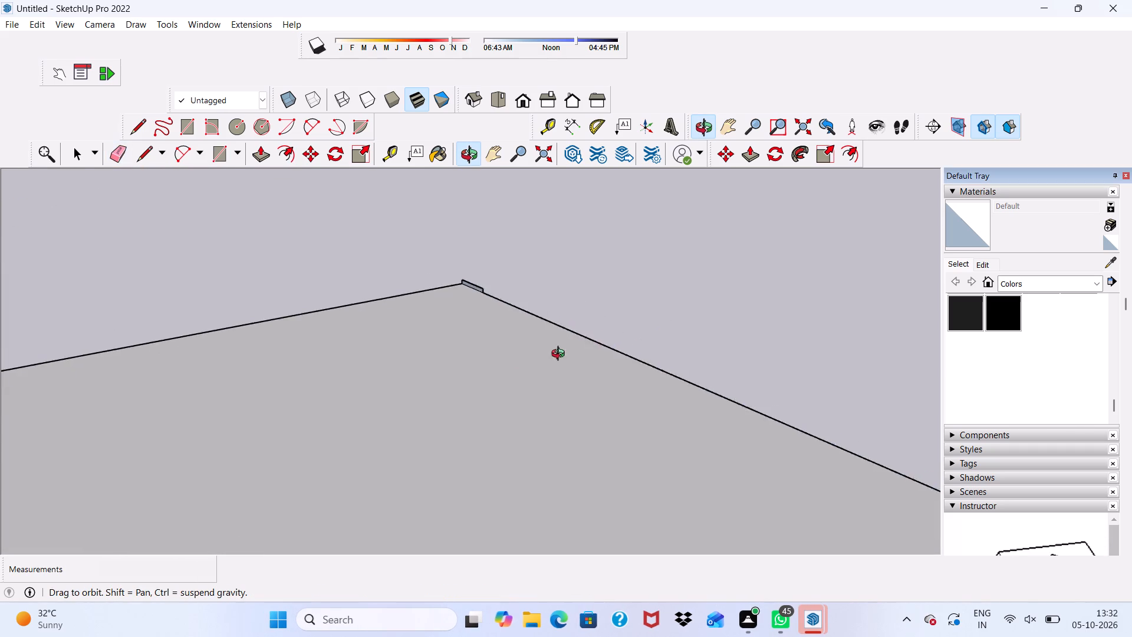
middle_click_drag(561, 355, 505, 373)
scroll(486, 300, "up", 6)
scroll(470, 295, "down", 1)
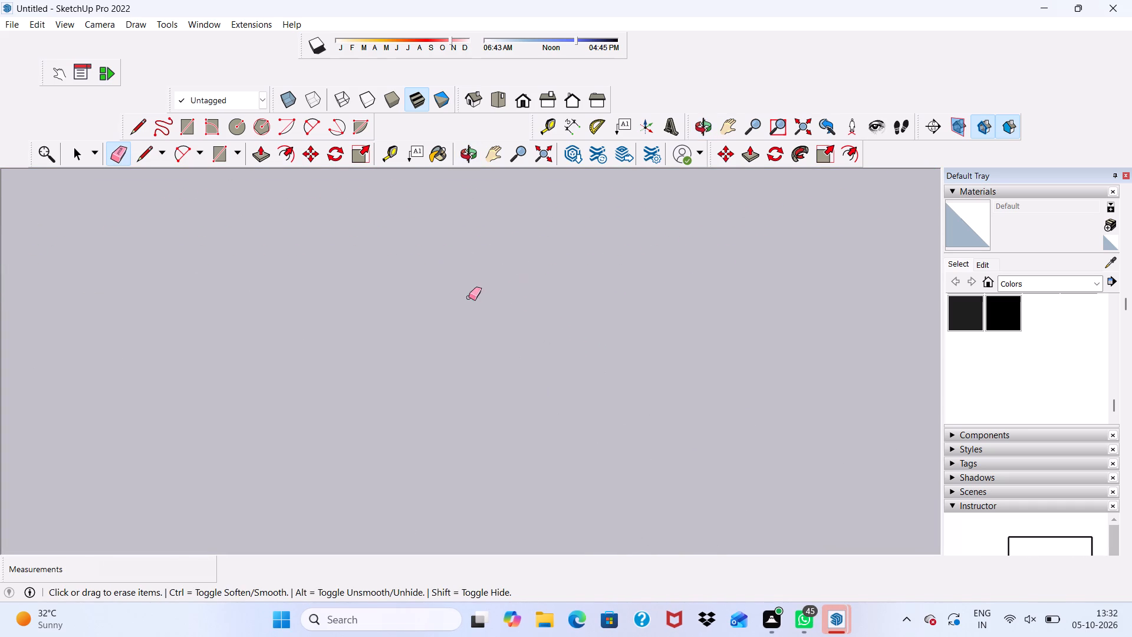
scroll(469, 297, "down", 5)
scroll(465, 315, "up", 6)
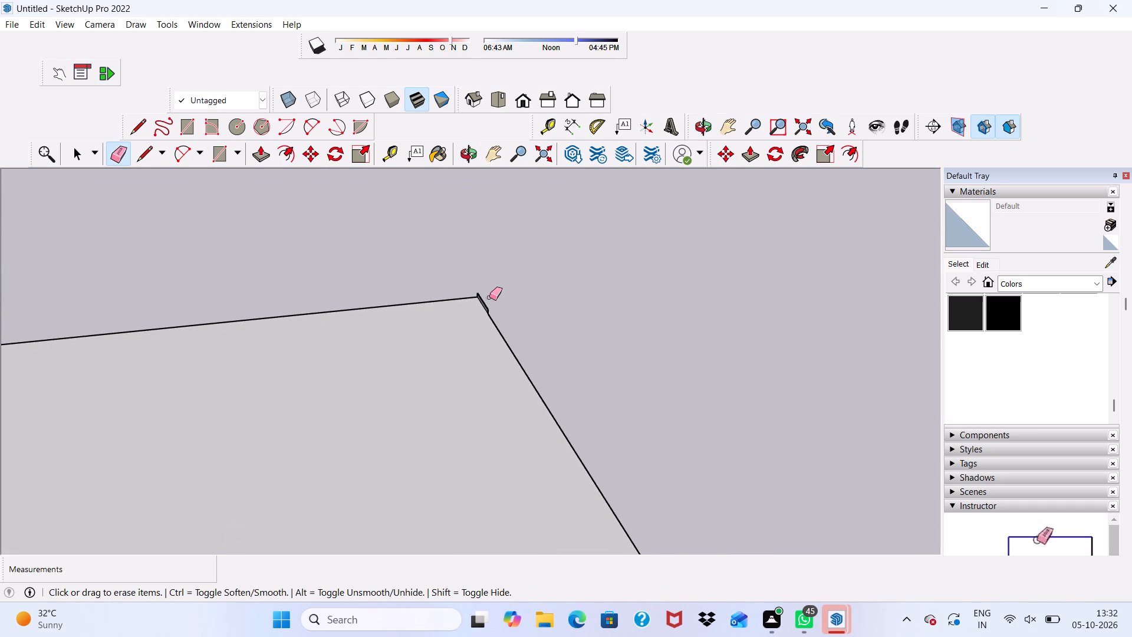
left_click(485, 301)
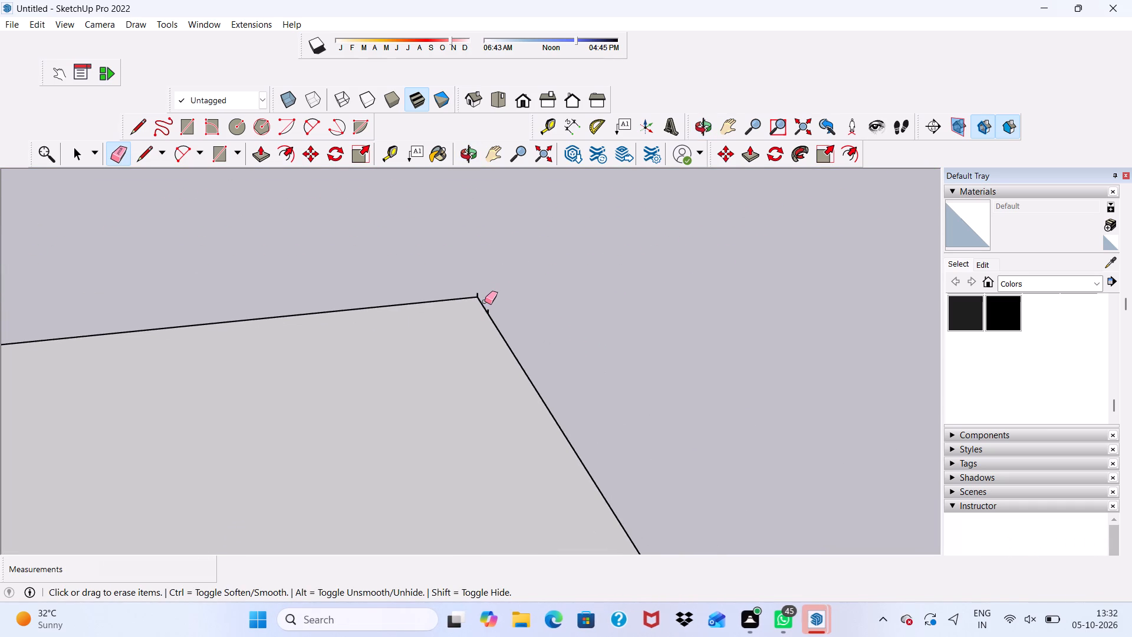
Erase the two small vertical stubs left at and beside the roof corner.
scroll(481, 297, "down", 4)
scroll(489, 299, "up", 4)
scroll(351, 424, "up", 2)
scroll(282, 443, "down", 2)
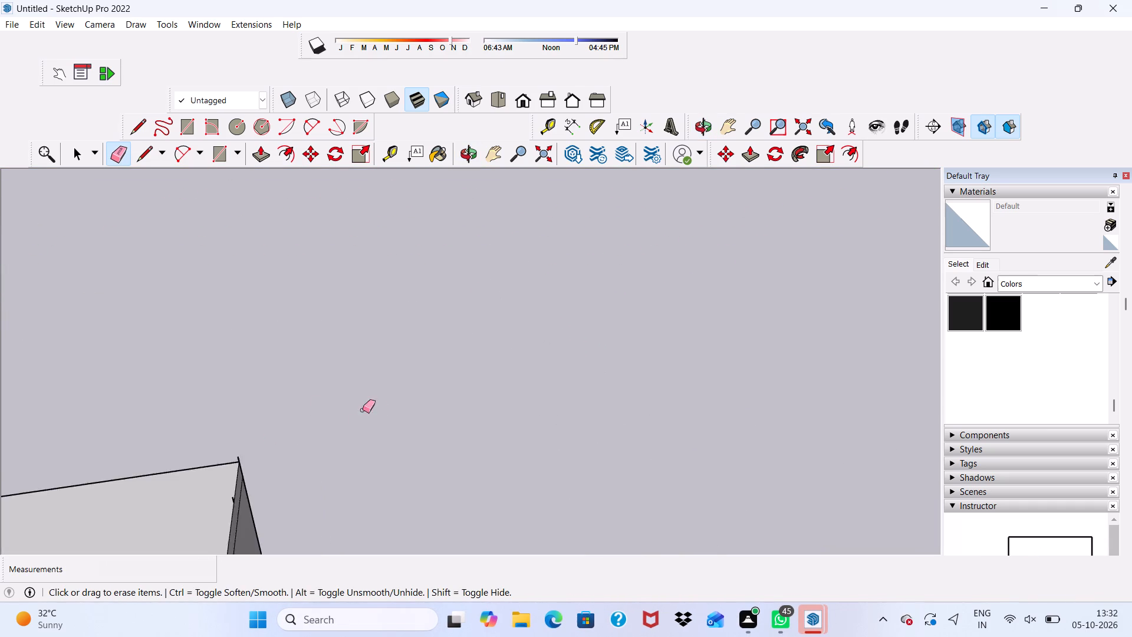
scroll(363, 410, "down", 4)
scroll(332, 434, "up", 5)
scroll(279, 402, "down", 3)
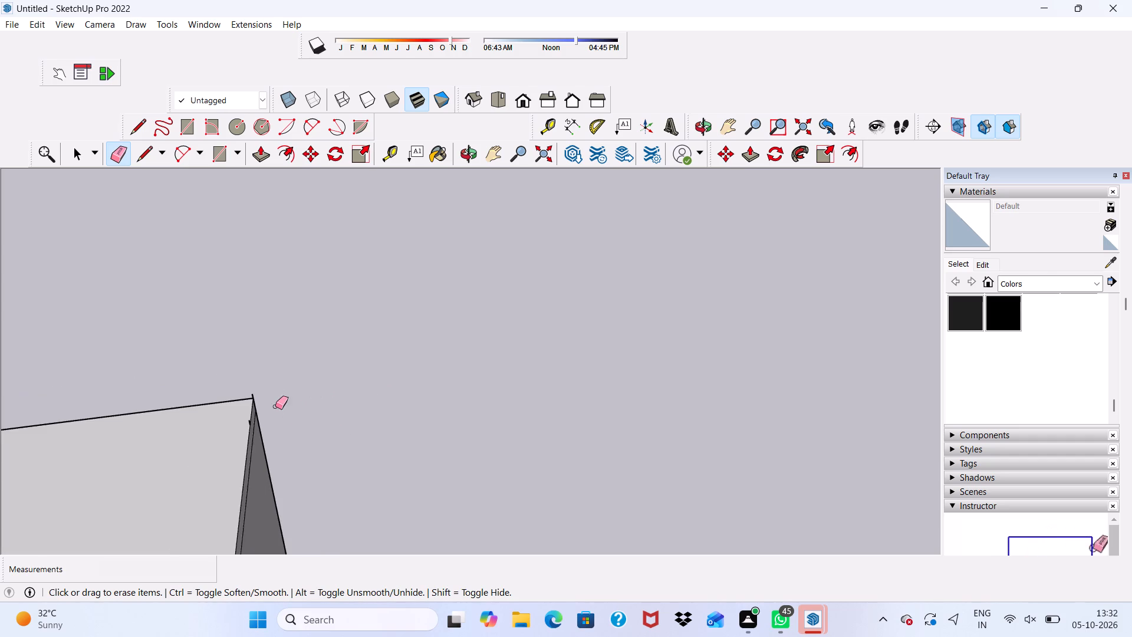
scroll(261, 404, "up", 1)
left_click_drag(238, 384, 237, 376)
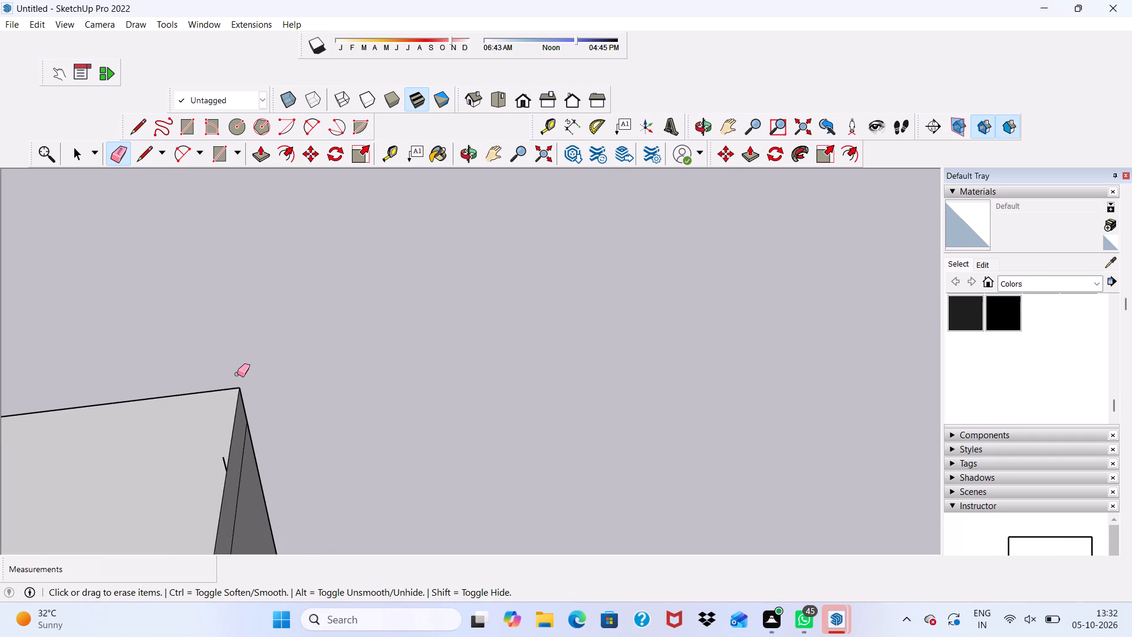
left_click(225, 458)
Erase the leftover seam edge at the roof corner.
left_click_drag(429, 446, 465, 432)
key("space")
Erase the short vertical seam at the end of the upper band on the outer side wall, below the roof edge.
scroll(467, 428, "down", 9)
scroll(505, 389, "up", 2)
scroll(510, 390, "down", 5)
scroll(489, 357, "up", 2)
scroll(489, 357, "down", 2)
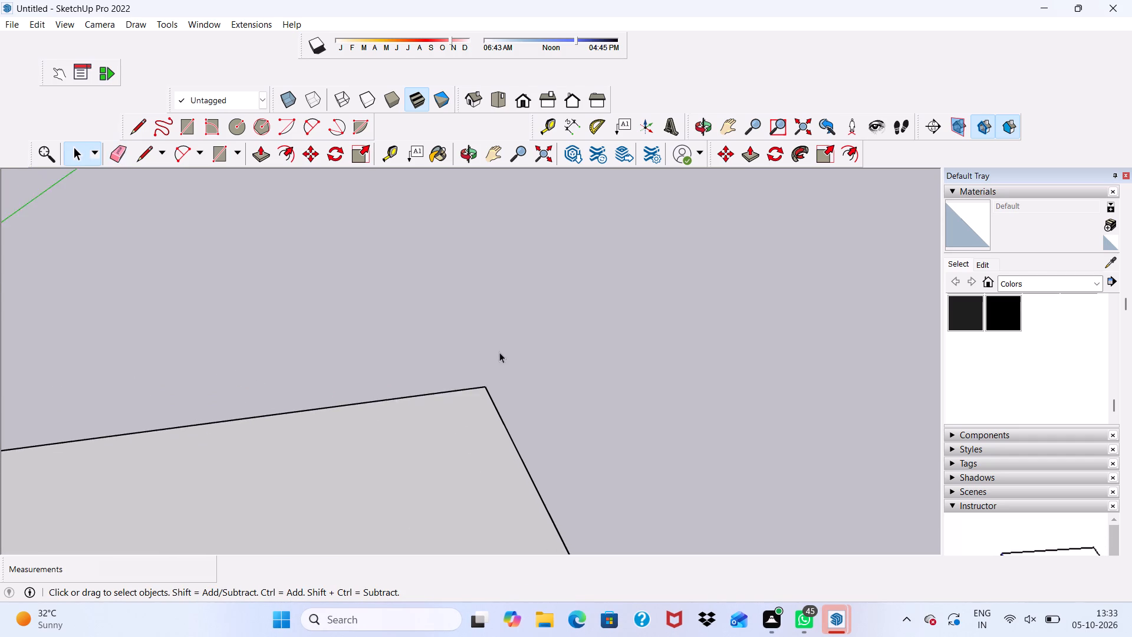
scroll(499, 352, "down", 2)
scroll(482, 353, "up", 1)
scroll(476, 359, "down", 16)
middle_click_drag(516, 404, 261, 379)
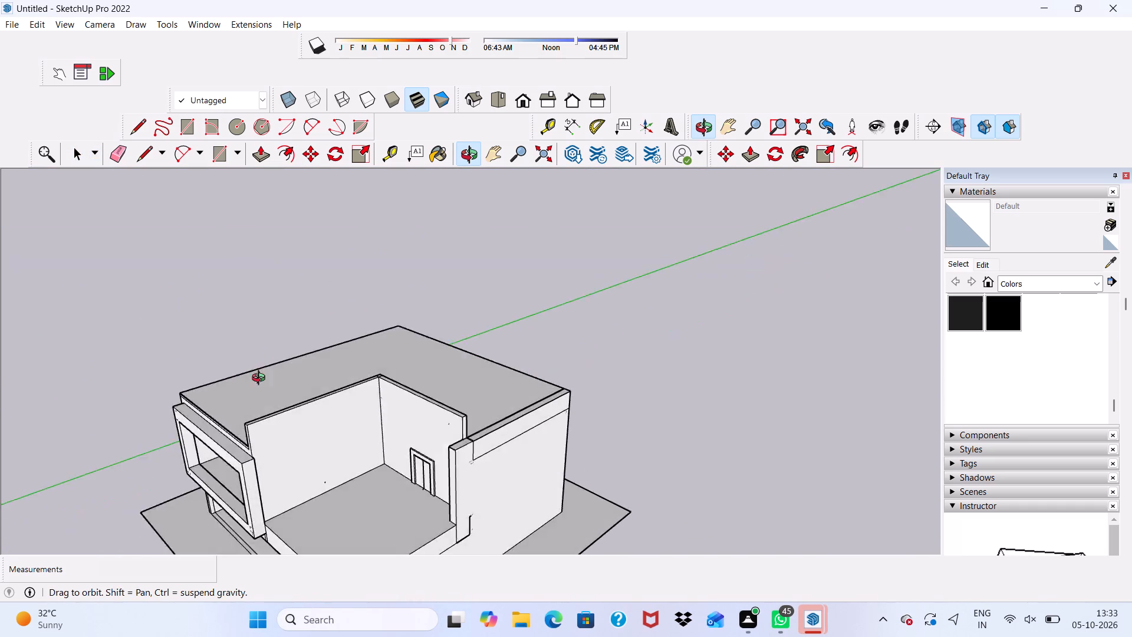
middle_click_drag(261, 379, 228, 436)
scroll(472, 508, "up", 5)
middle_click_drag(472, 480, 388, 425)
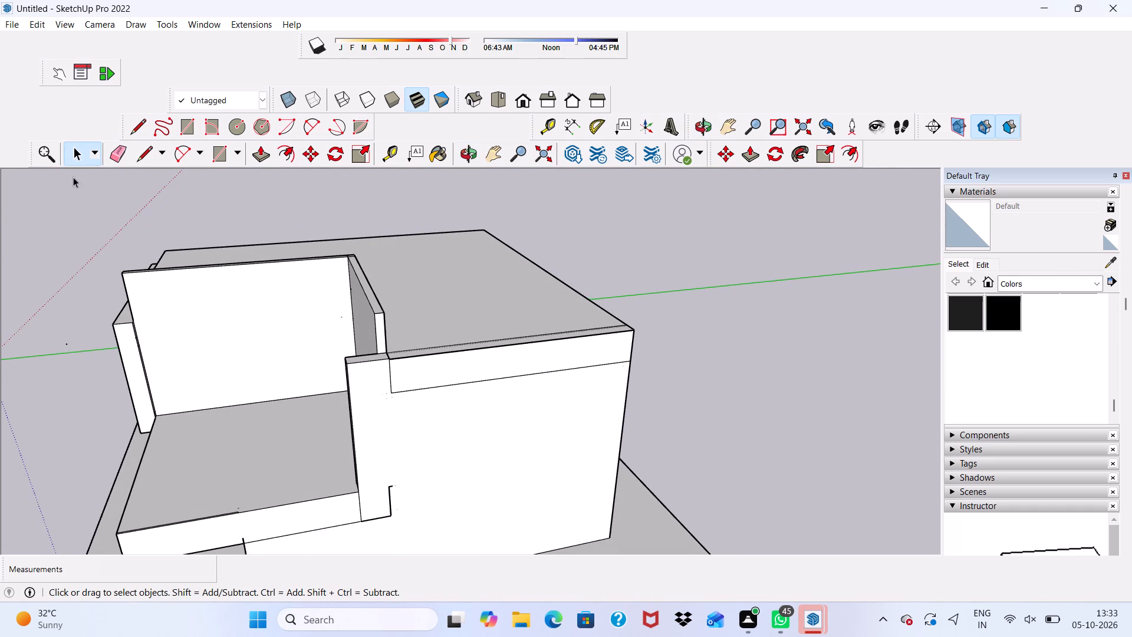
left_click(111, 150)
scroll(435, 352, "up", 3)
scroll(422, 346, "down", 3)
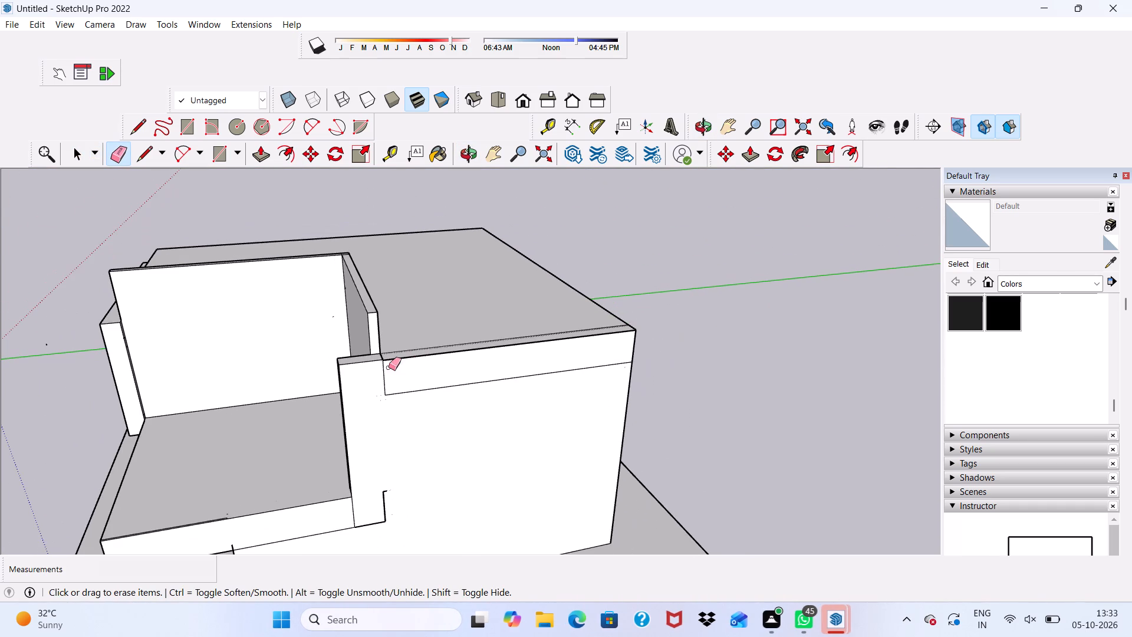
left_click_drag(383, 377, 392, 371)
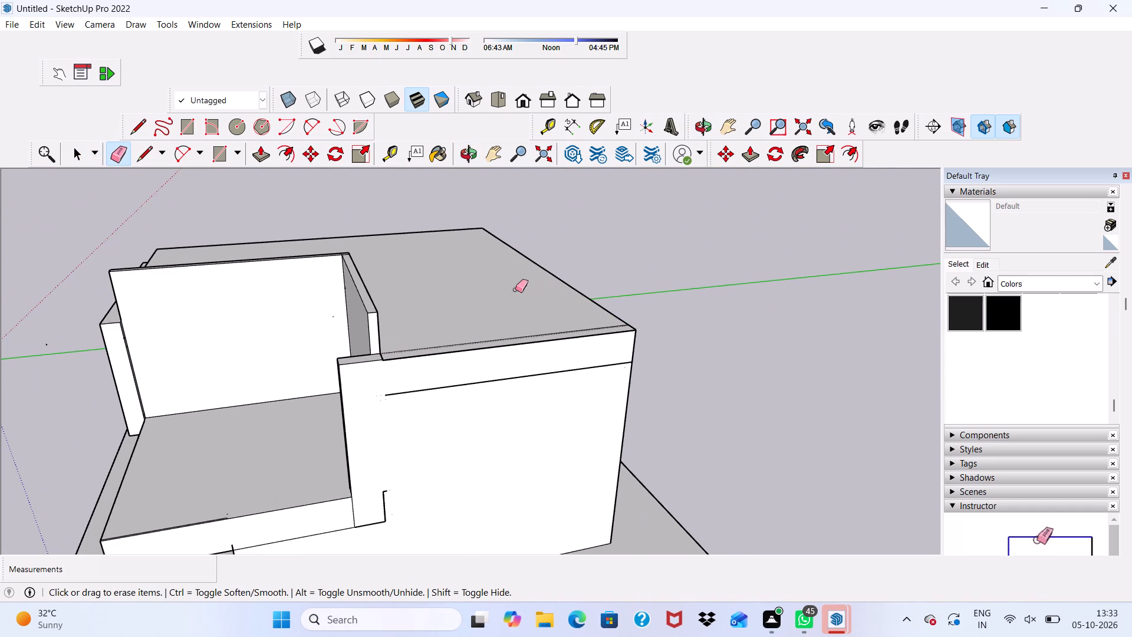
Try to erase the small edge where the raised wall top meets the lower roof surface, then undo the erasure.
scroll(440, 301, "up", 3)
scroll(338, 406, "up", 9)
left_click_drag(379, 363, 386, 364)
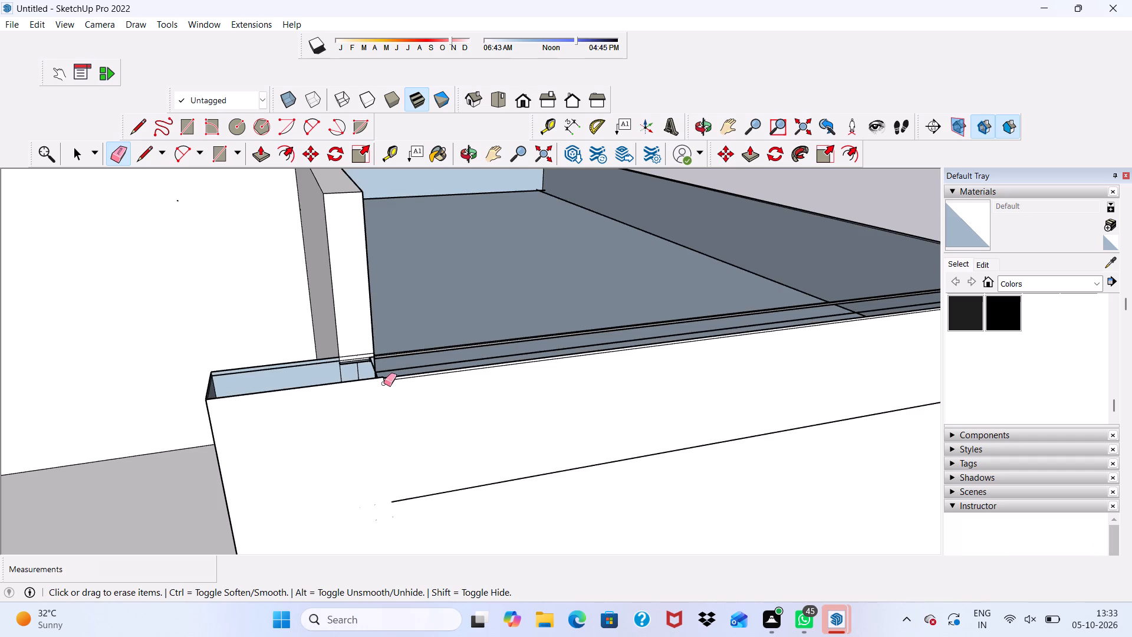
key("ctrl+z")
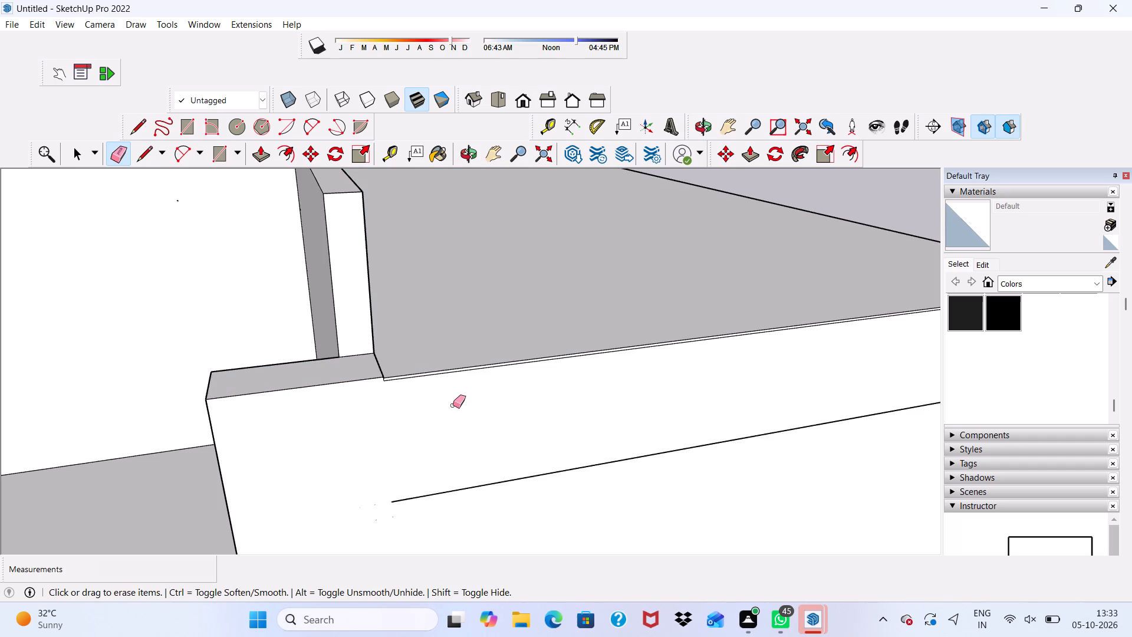
Erase the long thin line just below the roof edge on the side wall and the tiny vertical stub at its end.
scroll(447, 407, "up", 3)
scroll(449, 343, "up", 8)
left_click(473, 366)
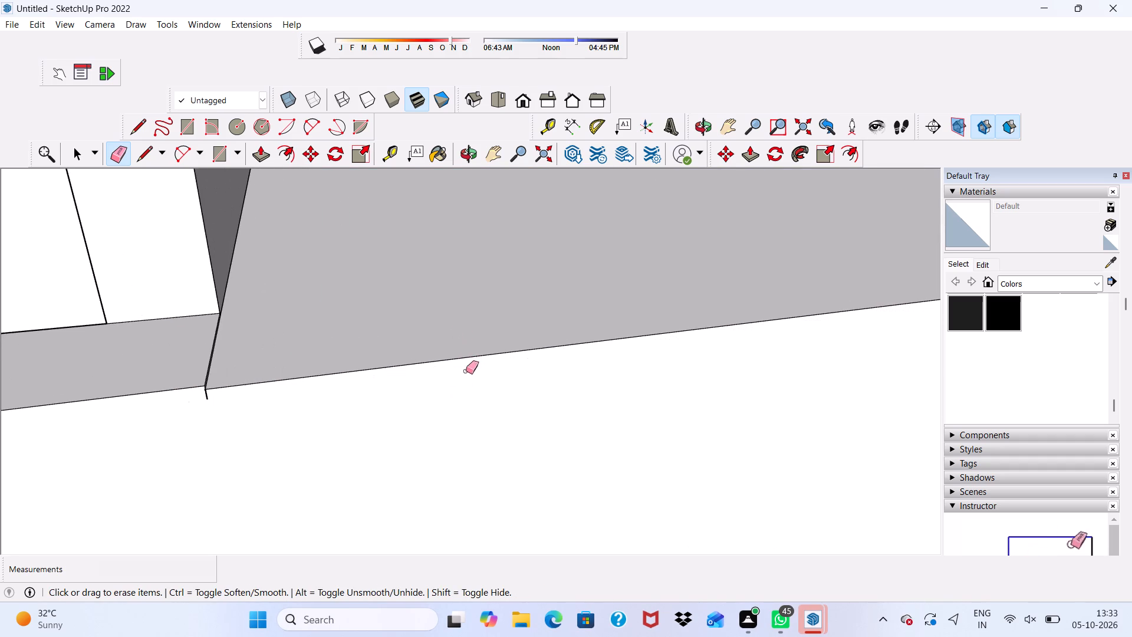
scroll(235, 408, "up", 3)
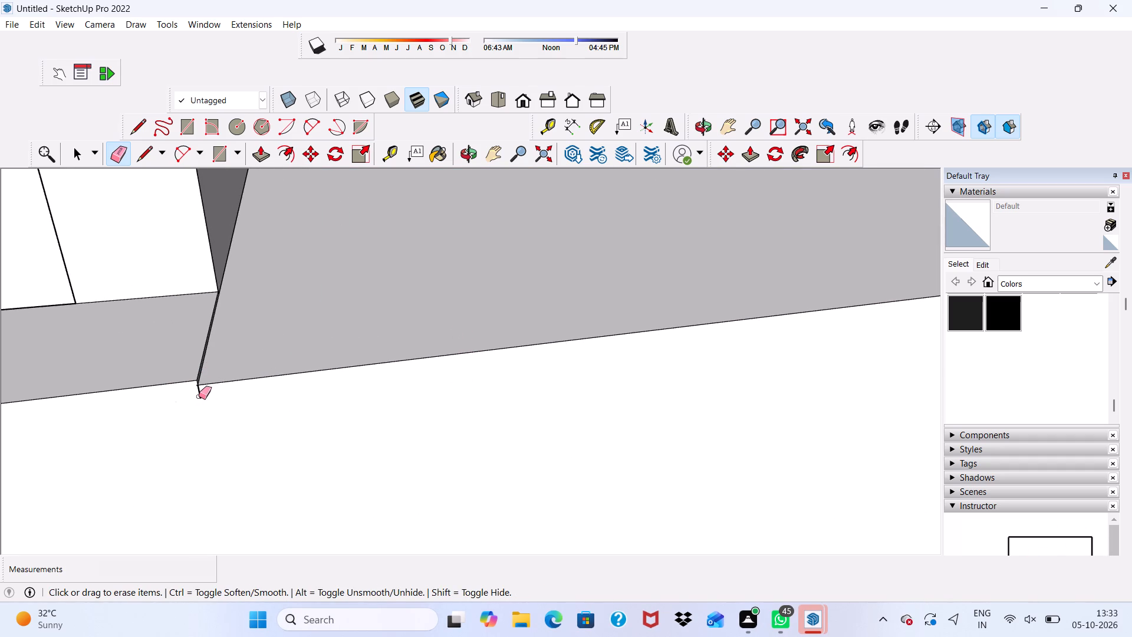
left_click(199, 396)
Push/Pull the lower roof face up 5/16" flush with the adjoining wall top.
middle_click_drag(157, 396, 32, 420)
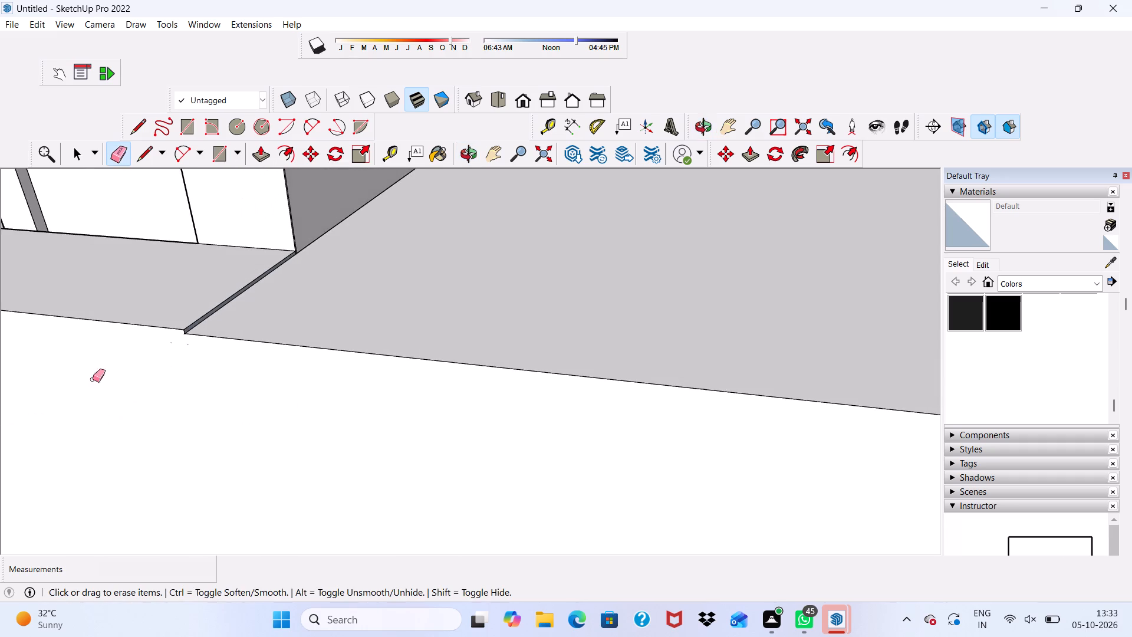
scroll(247, 333, "up", 2)
key("space")
scroll(206, 324, "up", 6)
middle_click_drag(194, 323, 286, 263)
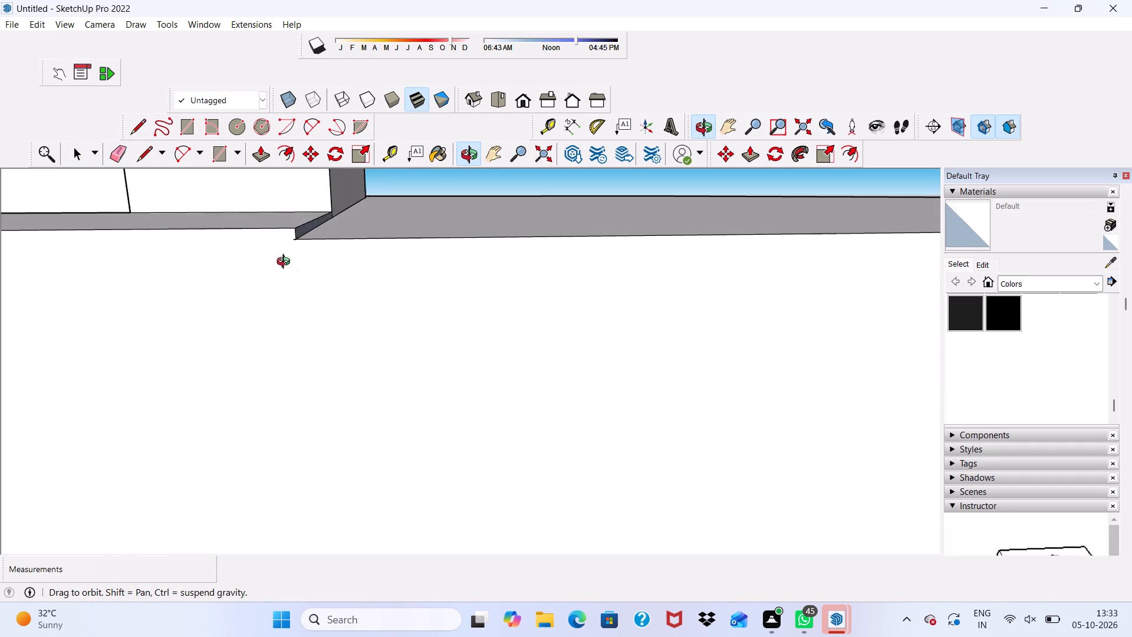
middle_click_drag(286, 263, 109, 268)
scroll(114, 261, "up", 5)
scroll(139, 210, "up", 4)
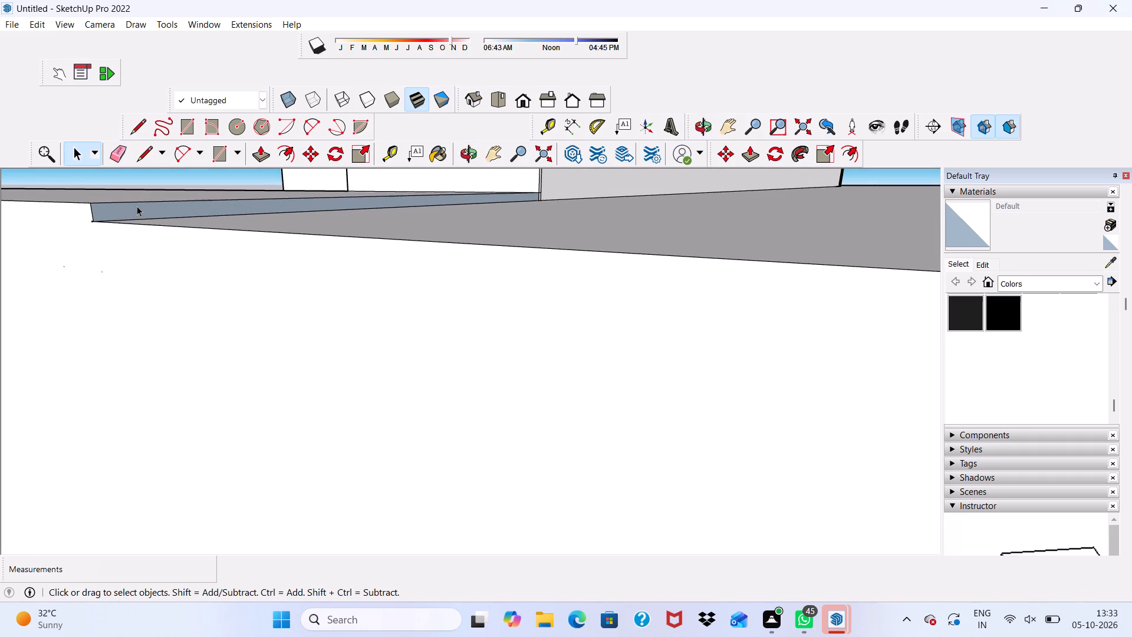
left_click(137, 206)
middle_click_drag(260, 214, 282, 293)
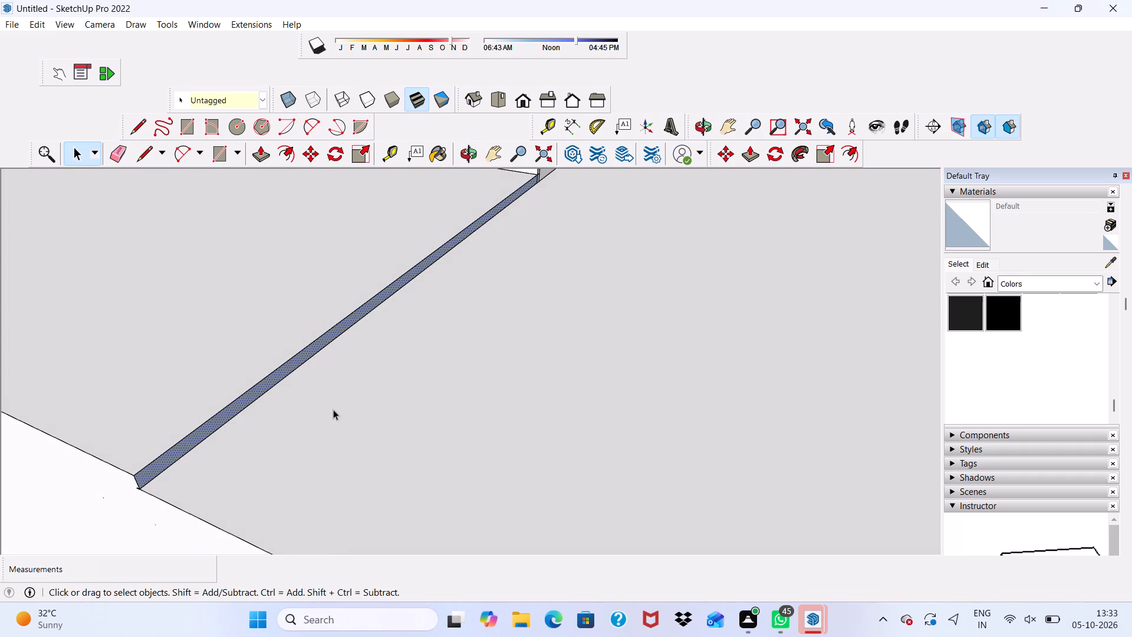
left_click(333, 409)
left_click(264, 156)
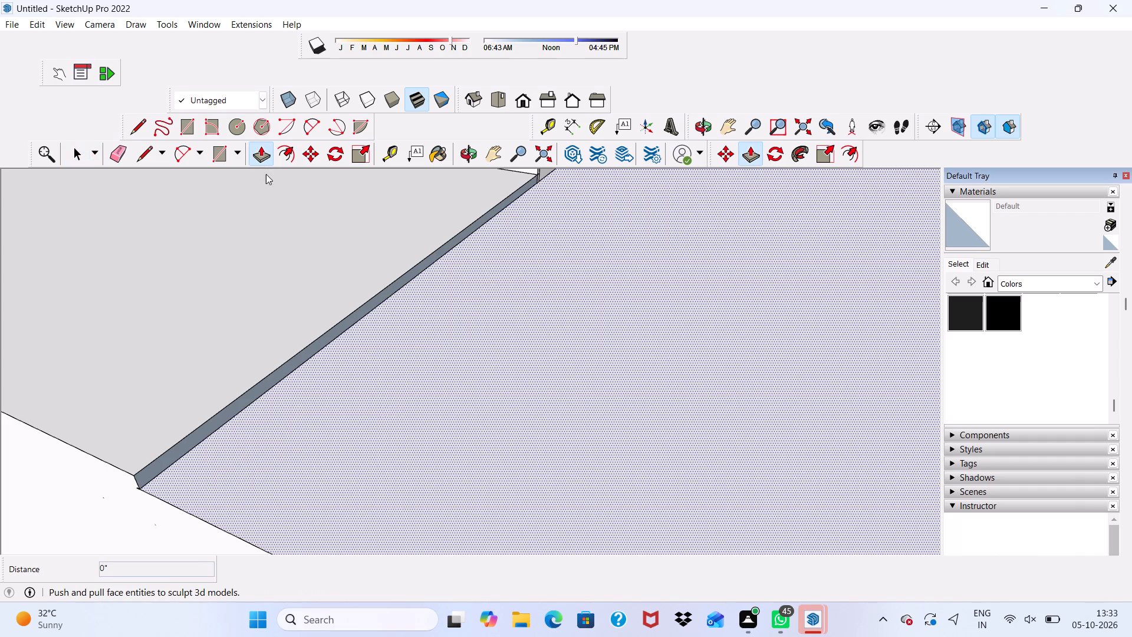
left_click(417, 468)
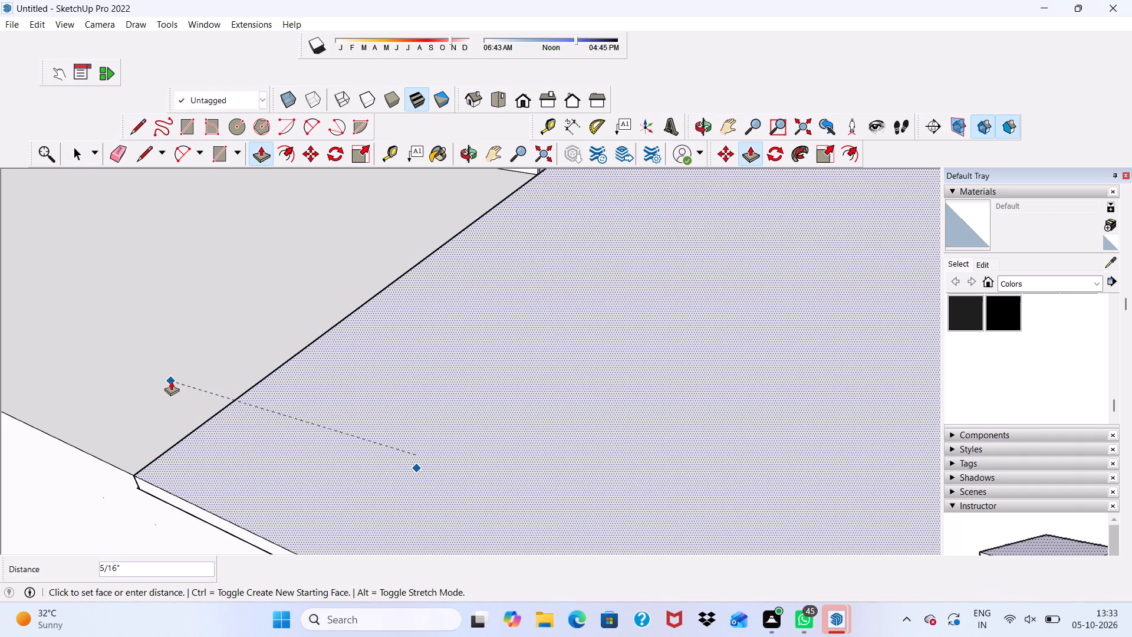
middle_click_drag(130, 423, 263, 459)
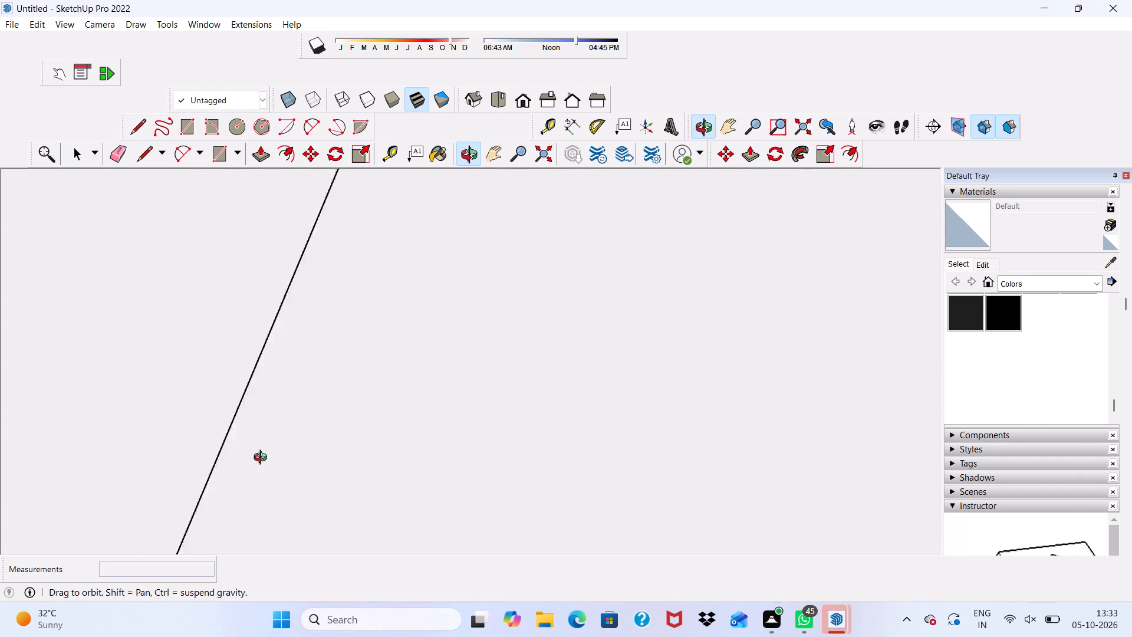
middle_click_drag(263, 459, 345, 464)
scroll(163, 488, "up", 2)
scroll(156, 472, "down", 6)
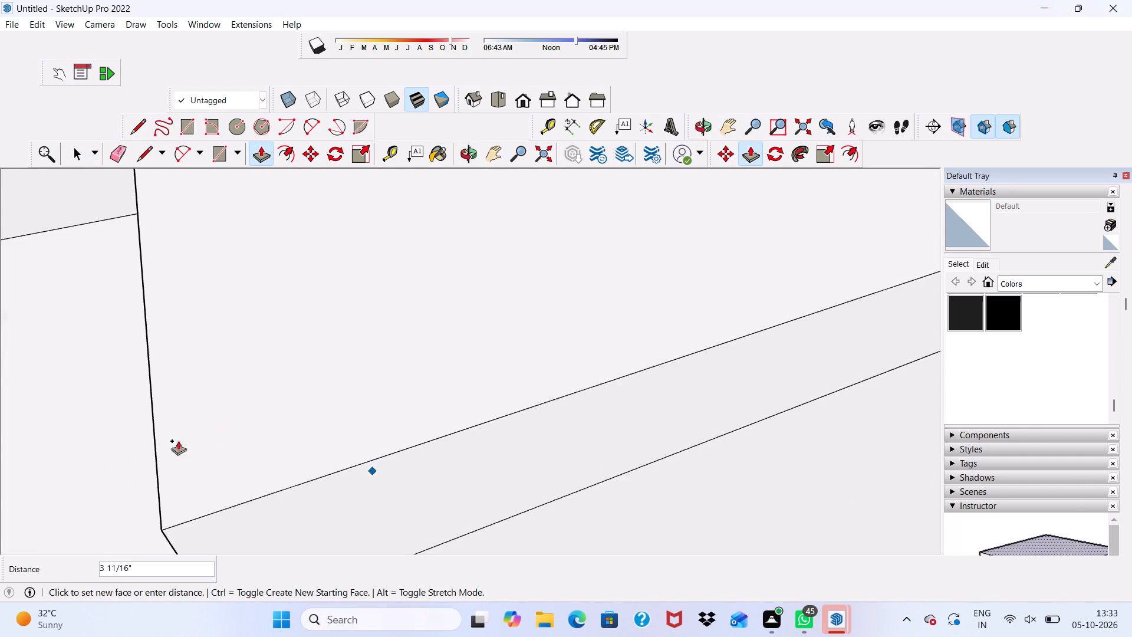
scroll(204, 432, "down", 3)
scroll(492, 348, "down", 9)
scroll(379, 403, "up", 1)
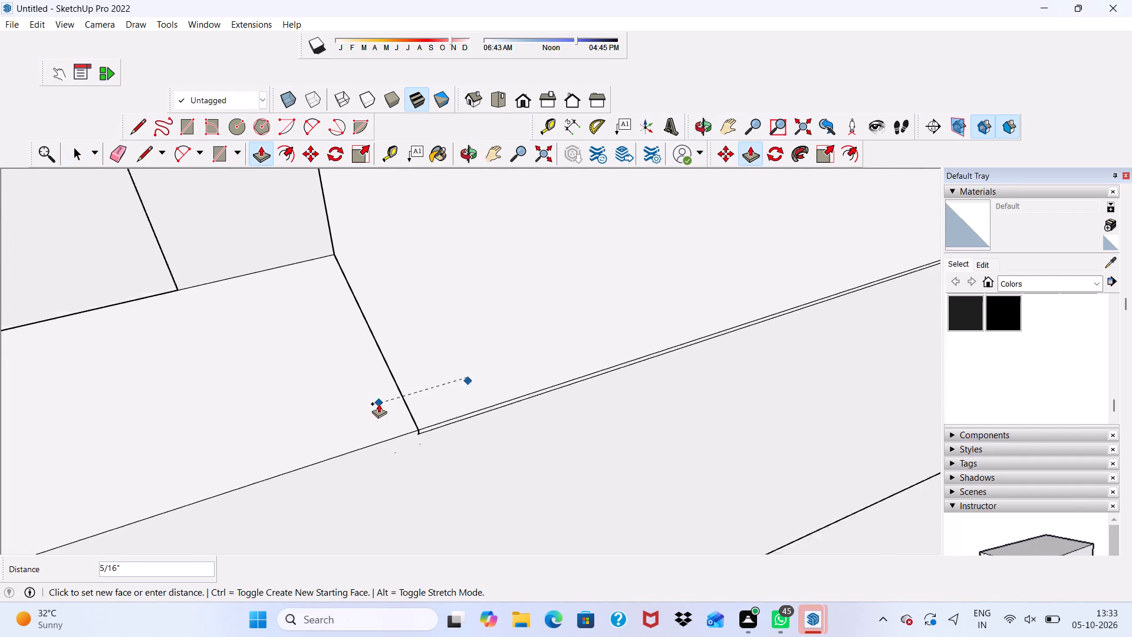
scroll(379, 403, "up", 3)
left_click(360, 410)
Erase the seam between the roof and wall top, plus the long line and short stub below the roof edge.
scroll(430, 389, "up", 4)
middle_click_drag(432, 389, 260, 325)
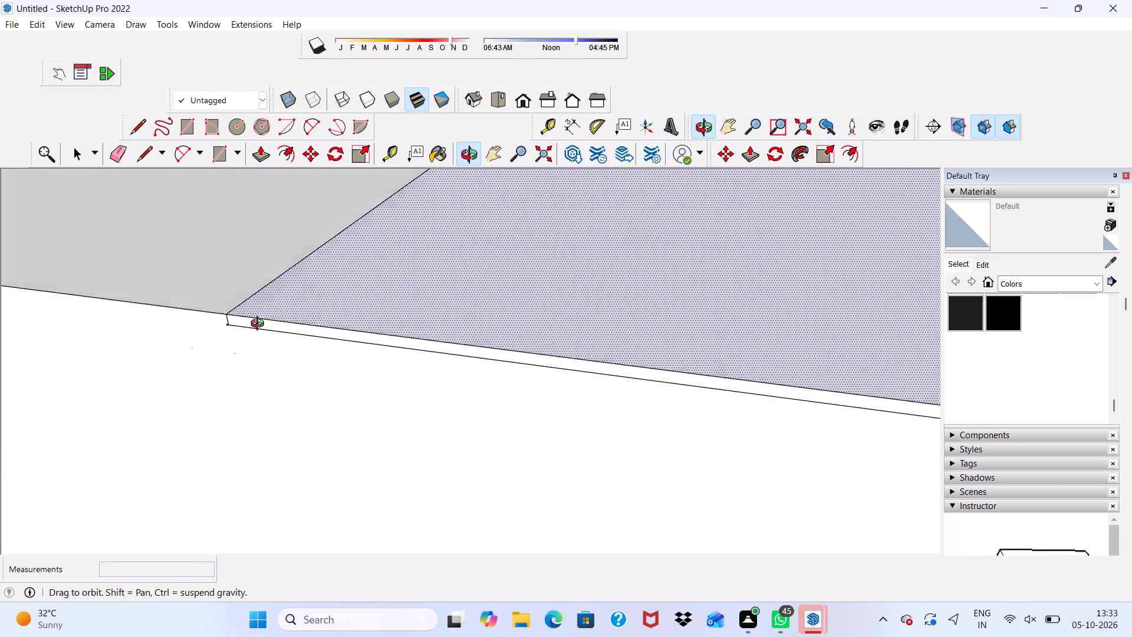
middle_click_drag(260, 325, 283, 324)
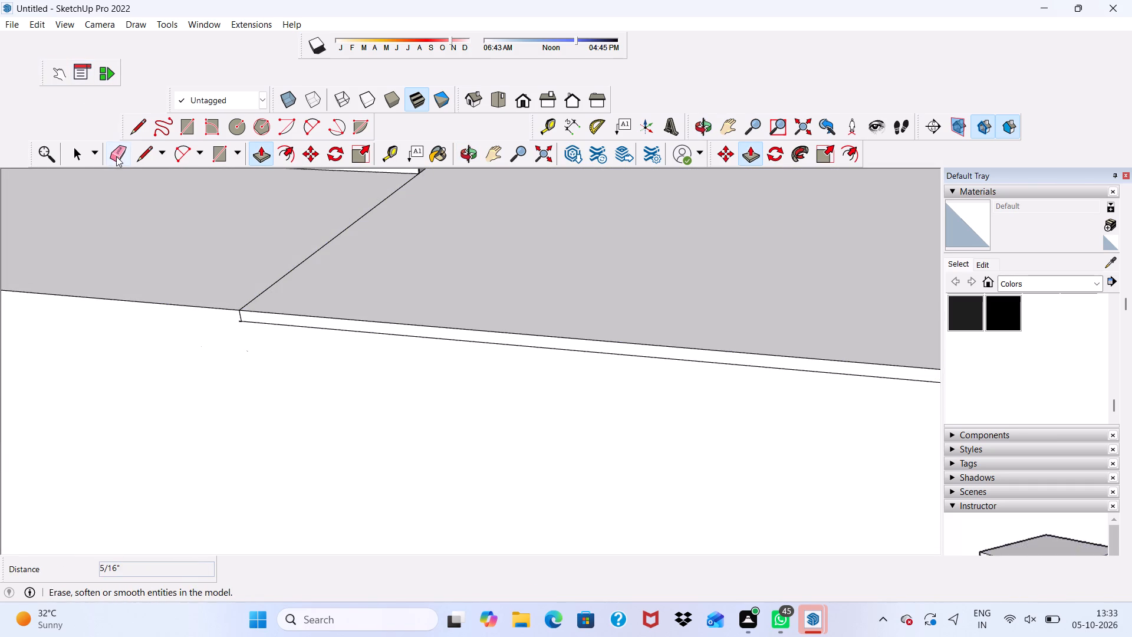
left_click(116, 156)
left_click(307, 257)
scroll(292, 339, "up", 2)
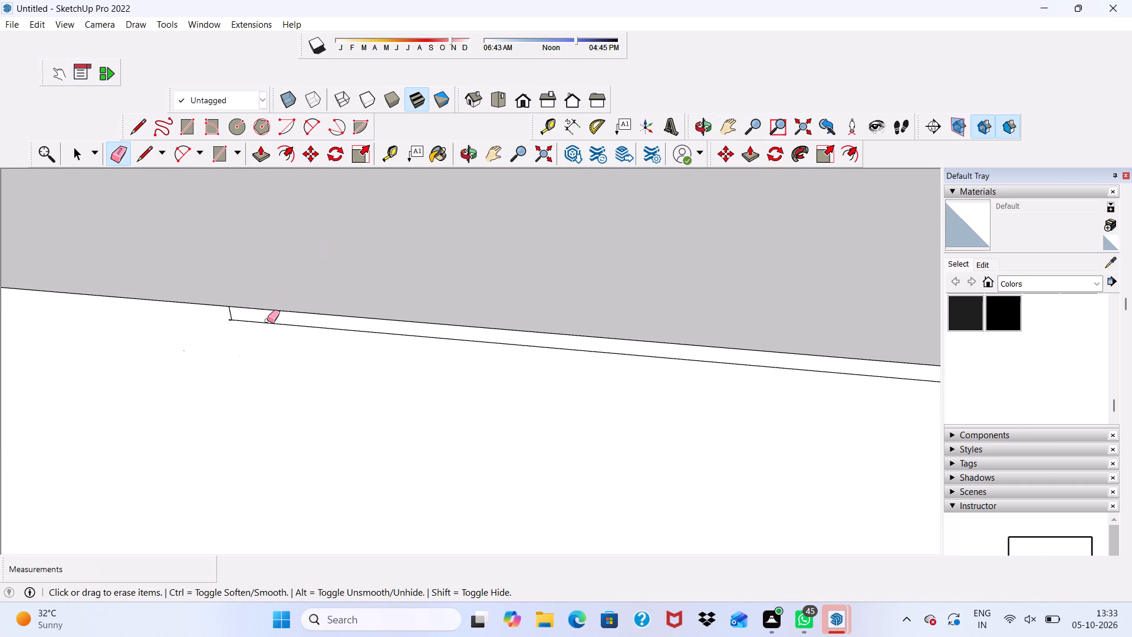
left_click(267, 320)
left_click(230, 314)
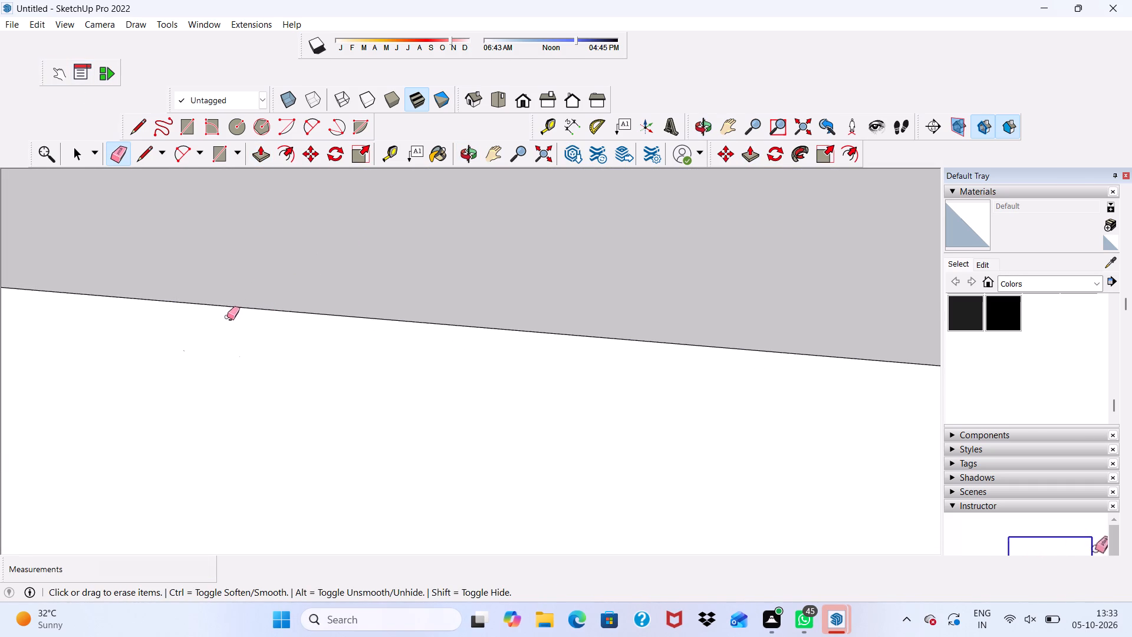
left_click(227, 318)
Erase the long horizontal line across the upper side wall and the short remnant at its end.
scroll(195, 320, "down", 9)
scroll(139, 357, "up", 1)
scroll(162, 398, "down", 4)
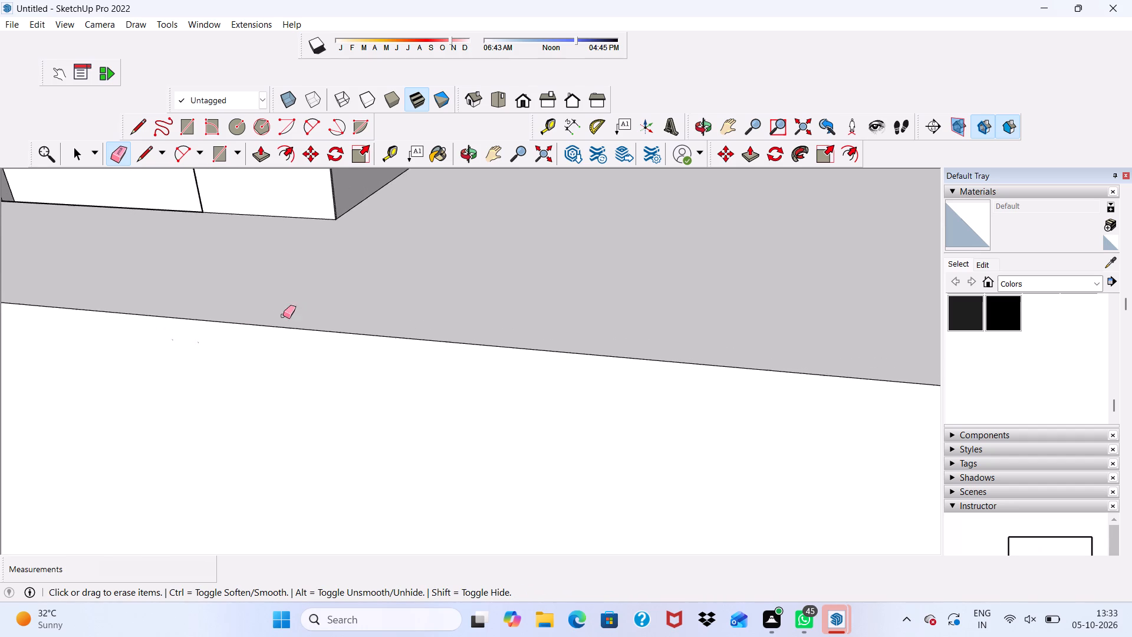
scroll(283, 316, "down", 13)
scroll(330, 349, "up", 1)
scroll(326, 358, "down", 7)
scroll(427, 439, "up", 1)
left_click_drag(414, 432, 413, 440)
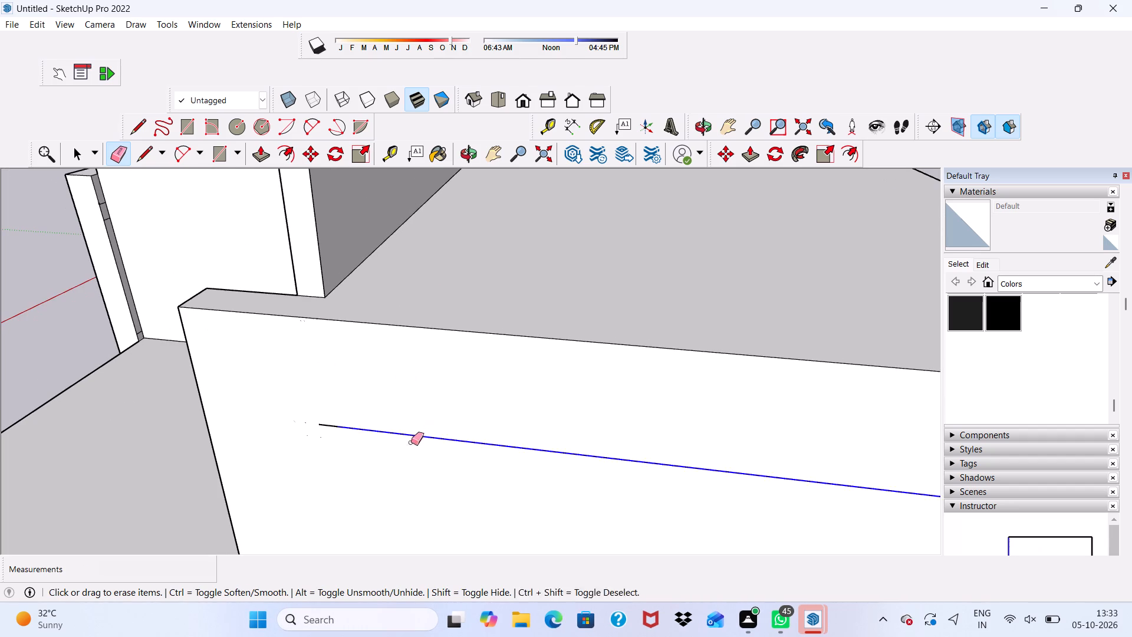
scroll(327, 415, "down", 4)
scroll(335, 413, "up", 3)
left_click_drag(325, 417, 320, 444)
left_click_drag(327, 423, 327, 432)
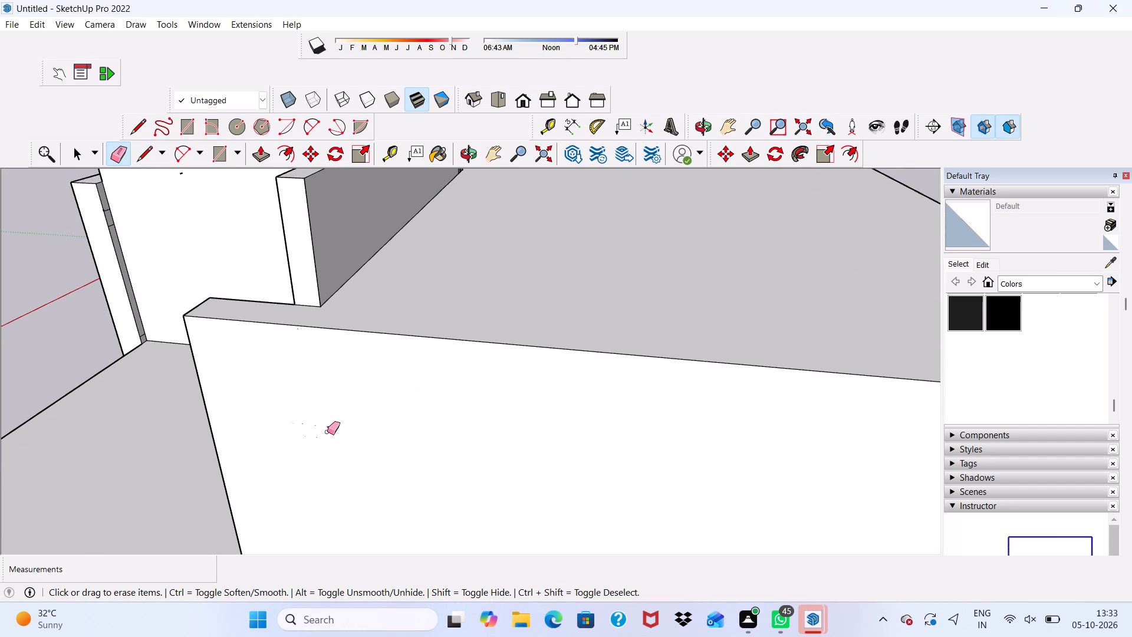
left_click_drag(327, 432, 330, 430)
Erase the vertical line, the small stub at its top and the short horizontal line on the side wall beside the terrace slab.
scroll(301, 413, "up", 1)
scroll(295, 416, "down", 5)
scroll(275, 396, "up", 2)
scroll(275, 396, "down", 8)
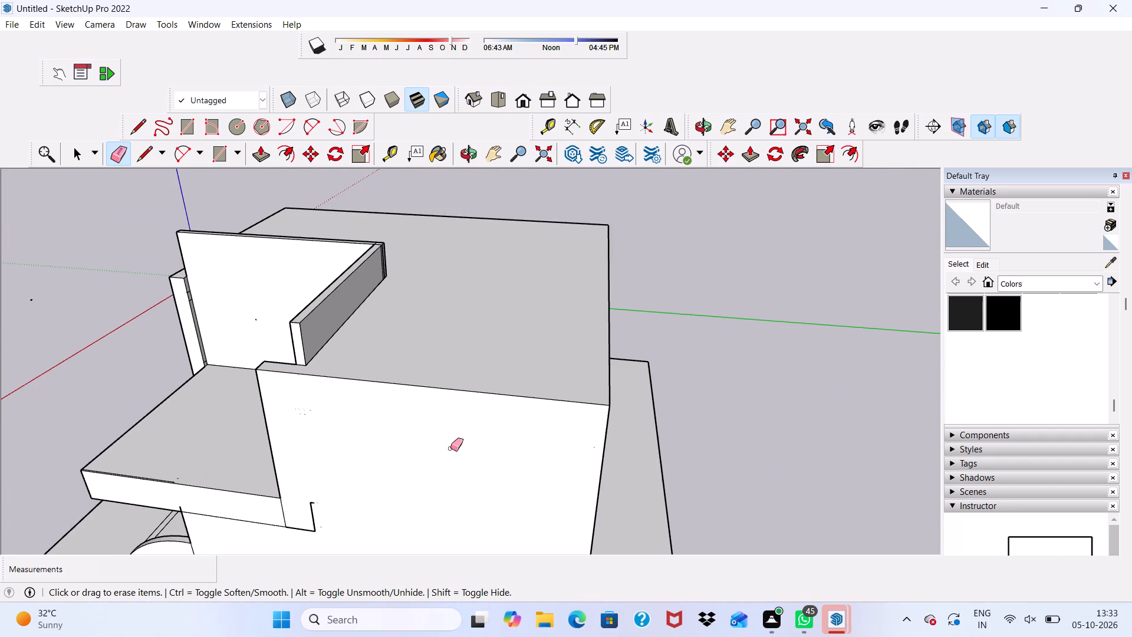
middle_click_drag(511, 454, 584, 380)
scroll(383, 531, "up", 3)
left_click_drag(351, 471, 365, 462)
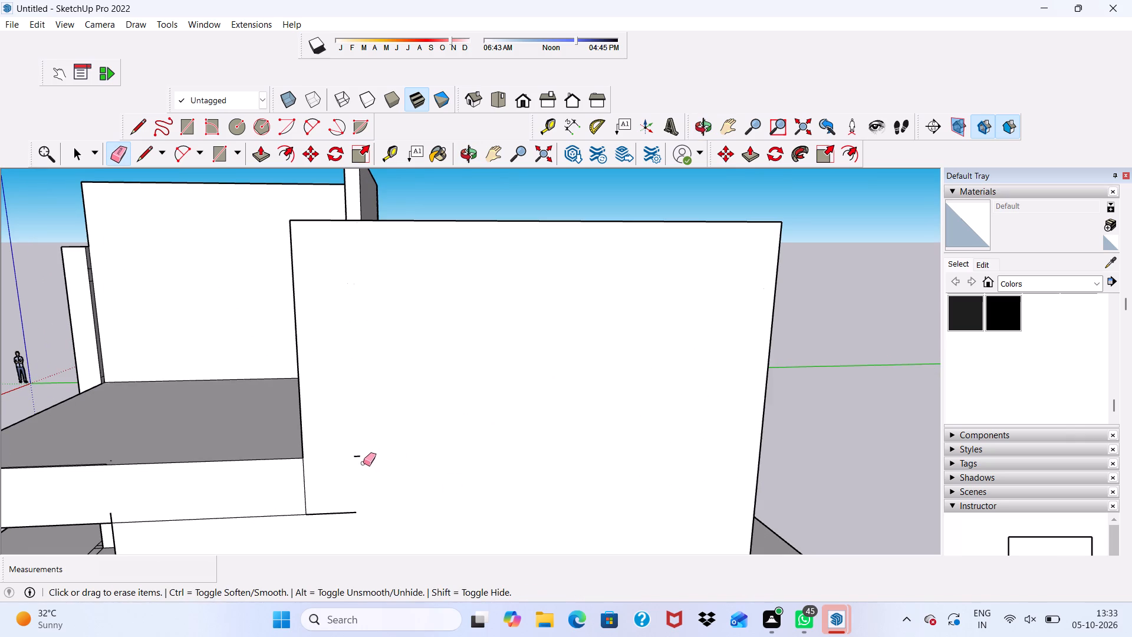
left_click_drag(351, 454, 370, 451)
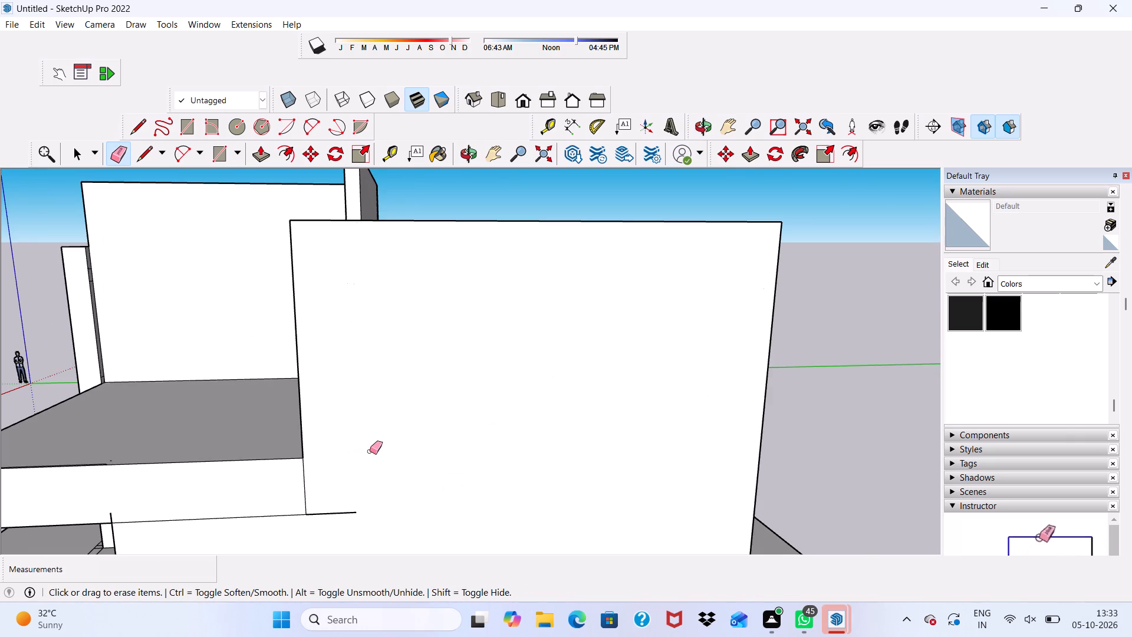
scroll(314, 538, "up", 2)
left_click_drag(323, 503, 328, 516)
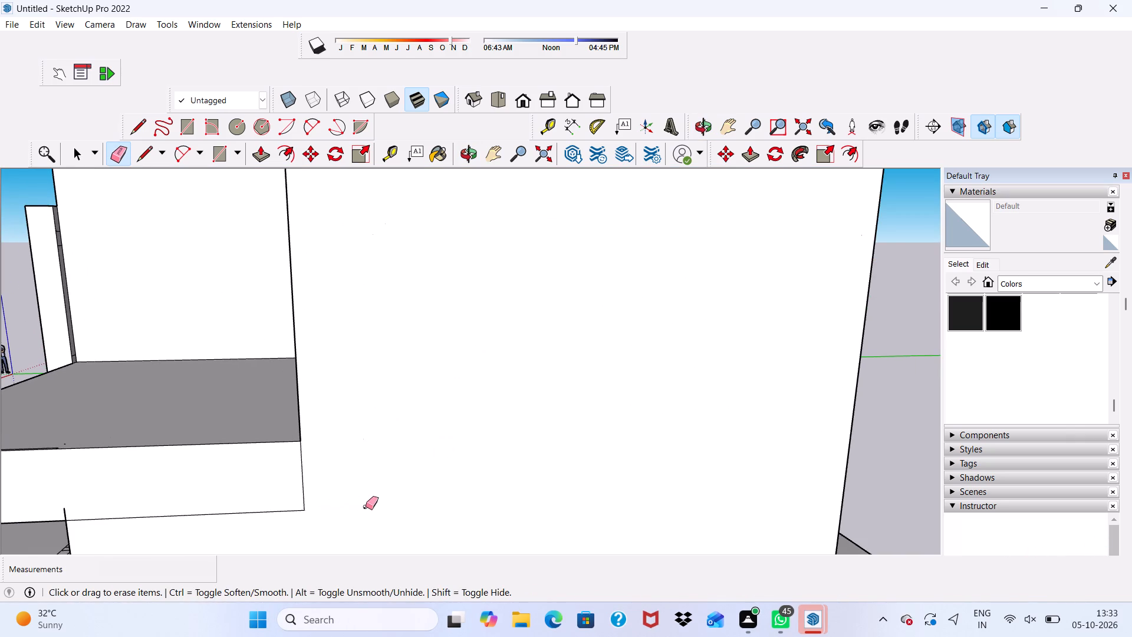
left_click_drag(366, 507, 366, 517)
Erase the seam crossing the inner face of the wall end beside the terrace.
middle_click_drag(288, 475, 496, 510)
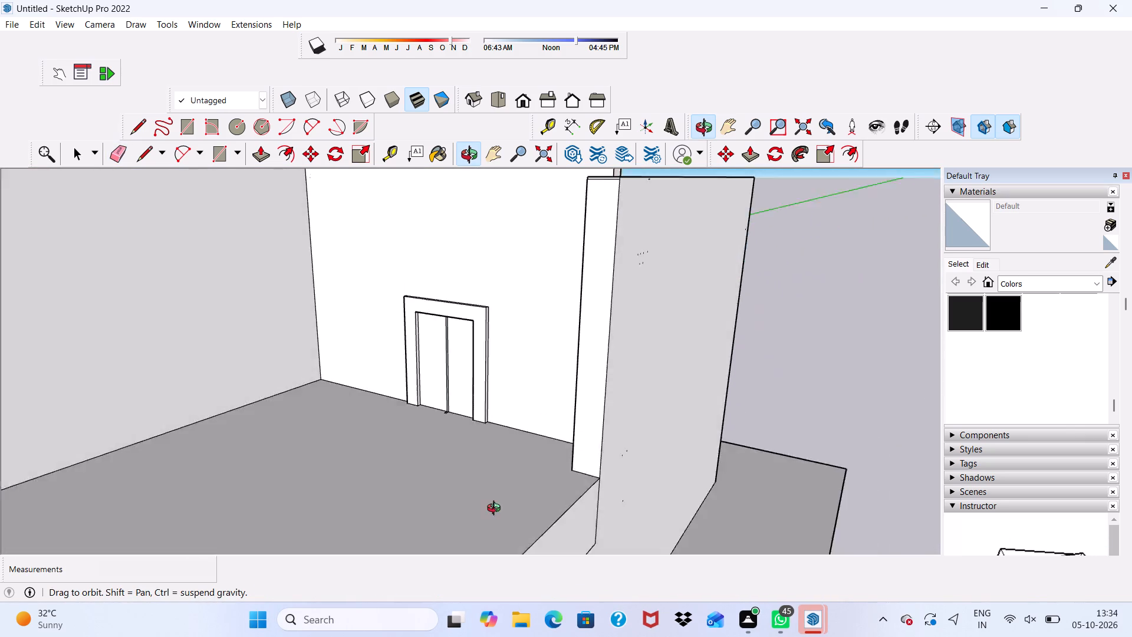
middle_click_drag(496, 510, 590, 543)
middle_click(591, 543)
scroll(683, 323, "up", 2)
middle_click_drag(674, 304, 772, 354)
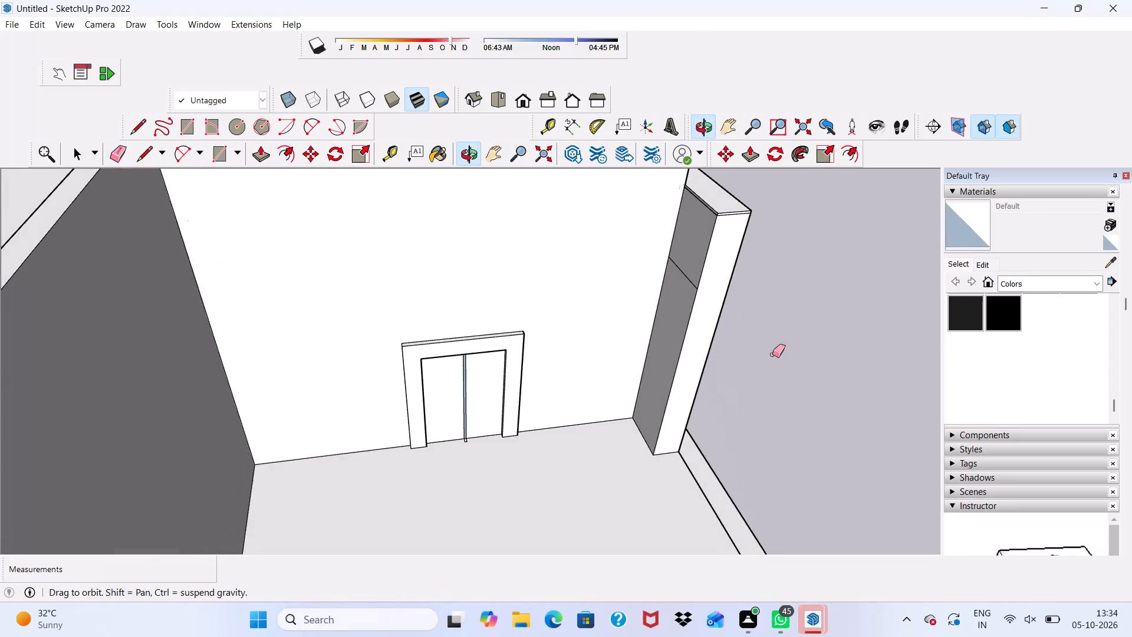
scroll(659, 291, "up", 2)
left_click_drag(699, 250, 675, 277)
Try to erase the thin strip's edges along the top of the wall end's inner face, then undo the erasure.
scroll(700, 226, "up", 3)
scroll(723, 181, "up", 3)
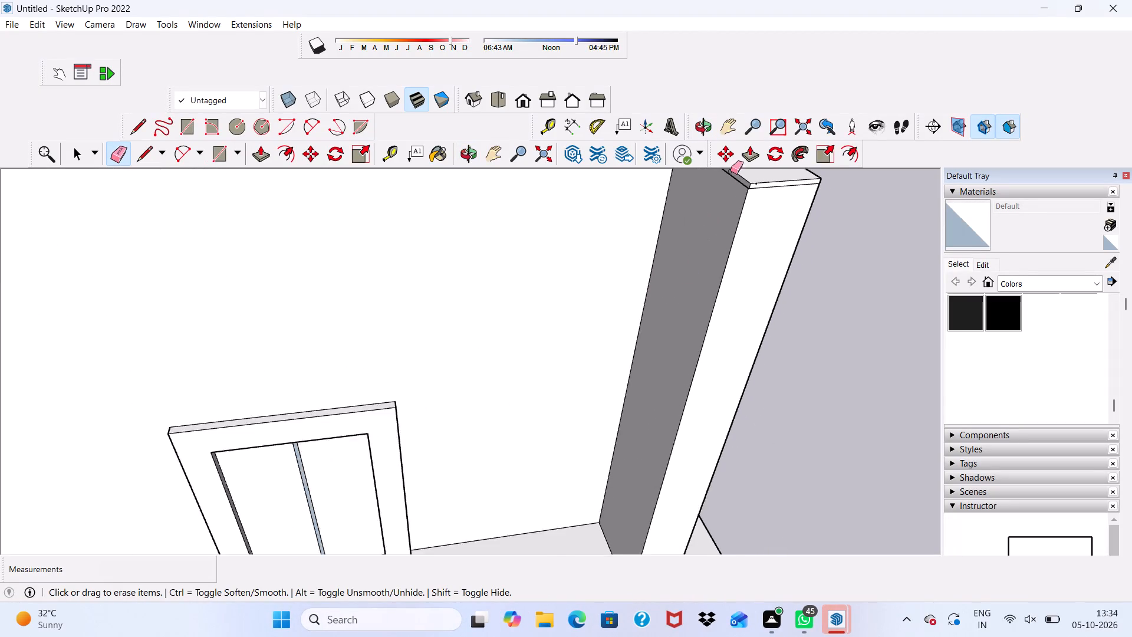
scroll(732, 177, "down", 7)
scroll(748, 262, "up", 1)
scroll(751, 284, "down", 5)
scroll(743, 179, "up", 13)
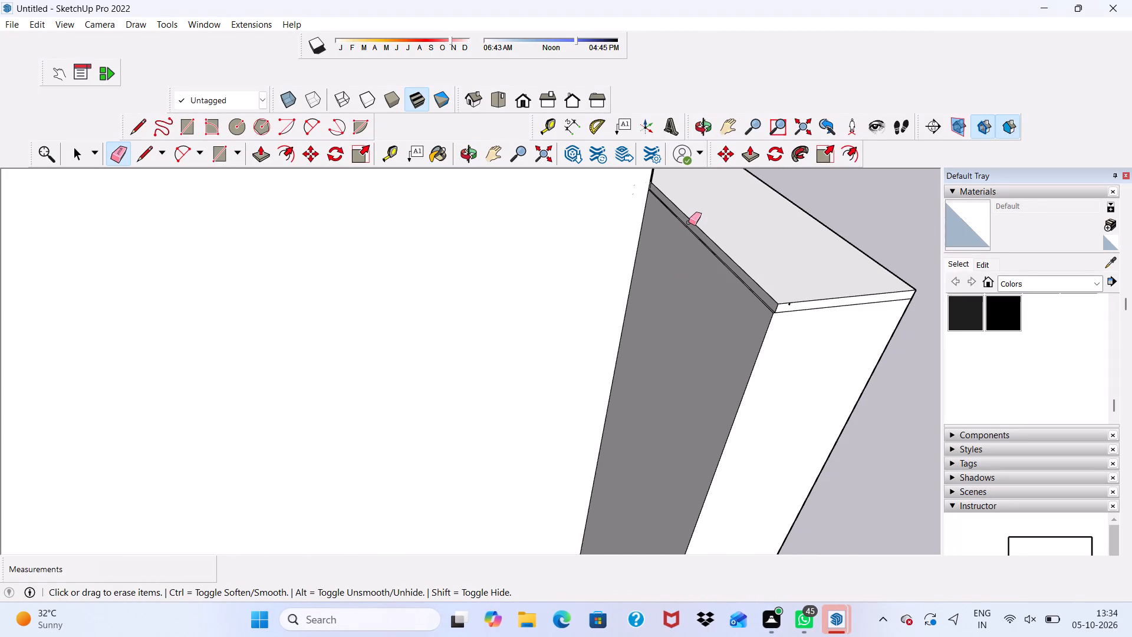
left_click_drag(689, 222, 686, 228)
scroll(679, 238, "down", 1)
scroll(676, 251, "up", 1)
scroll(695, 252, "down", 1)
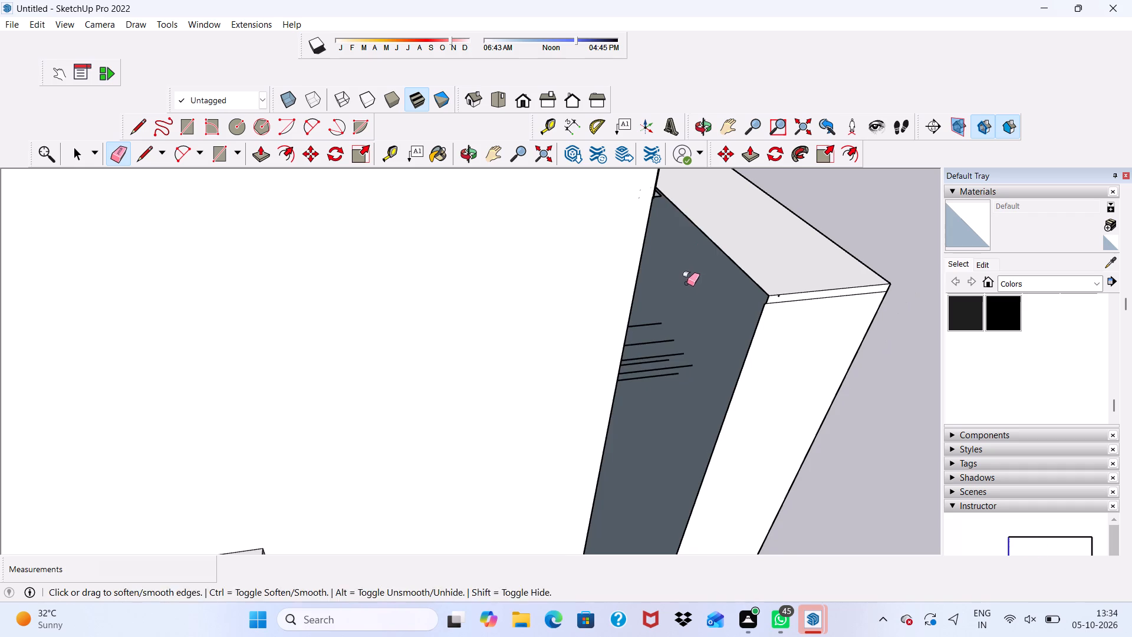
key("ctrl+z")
Push/Pull the narrow strip face along the top of the wall end's inner face toward the adjoining dark wall face.
scroll(680, 267, "up", 4)
key("space")
scroll(755, 254, "up", 13)
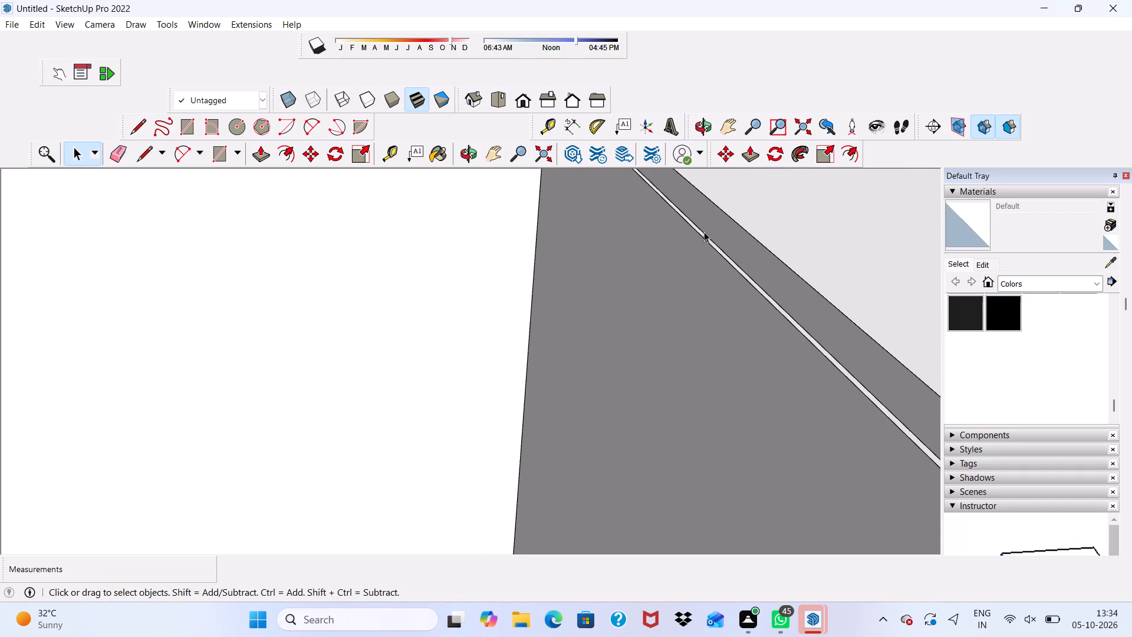
scroll(704, 232, "up", 7)
left_click_drag(750, 226, 757, 226)
left_click_drag(798, 215, 794, 222)
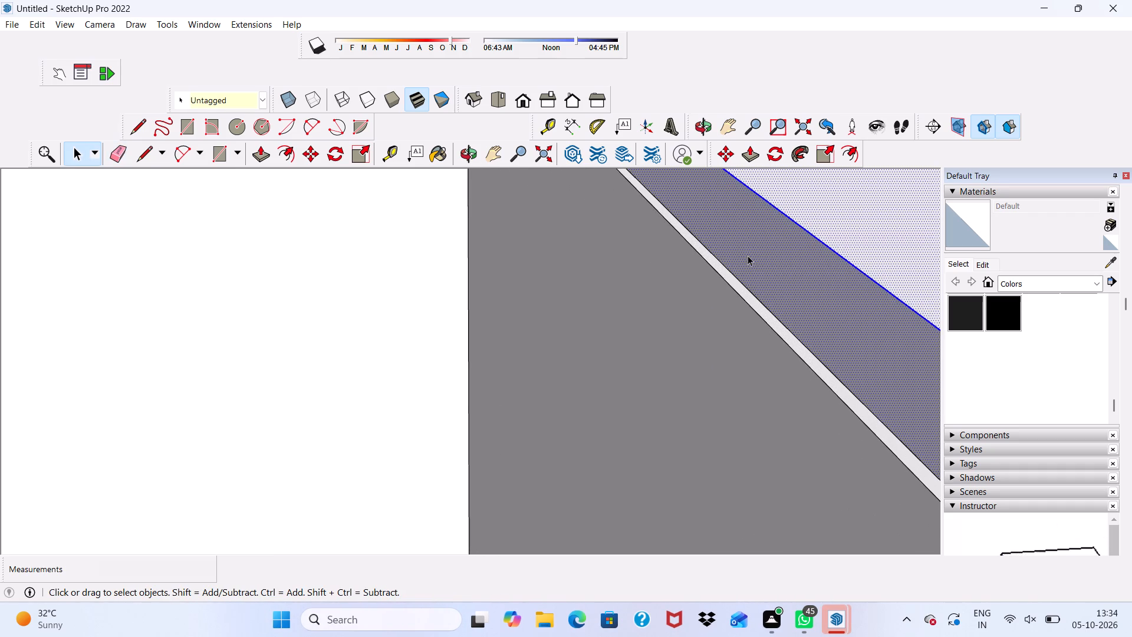
left_click(749, 254)
scroll(675, 239, "down", 8)
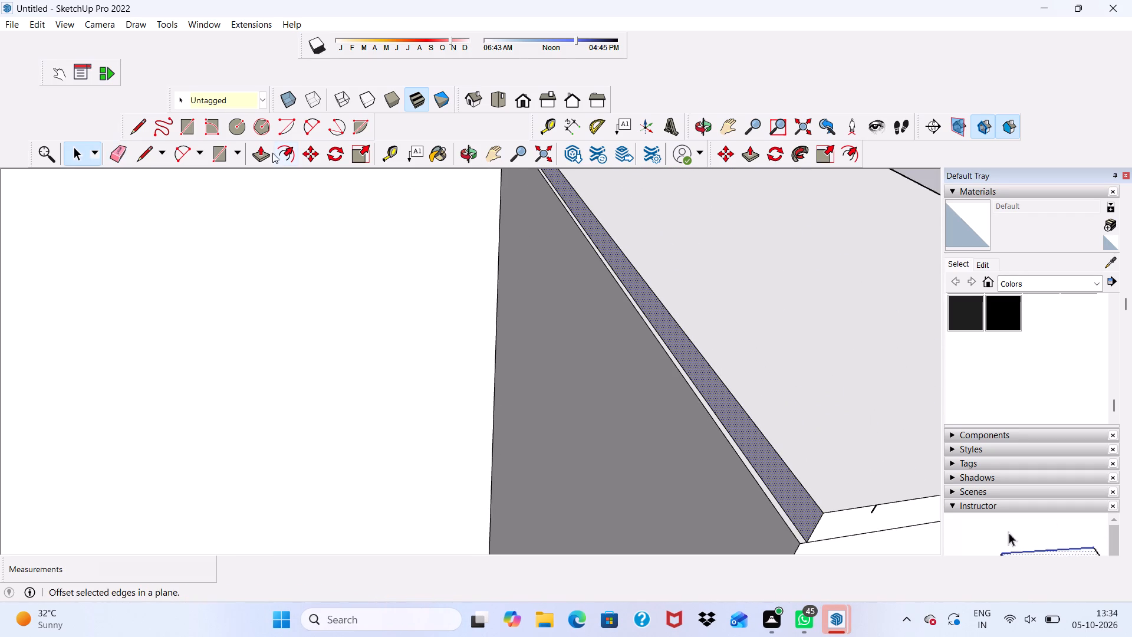
left_click(270, 155)
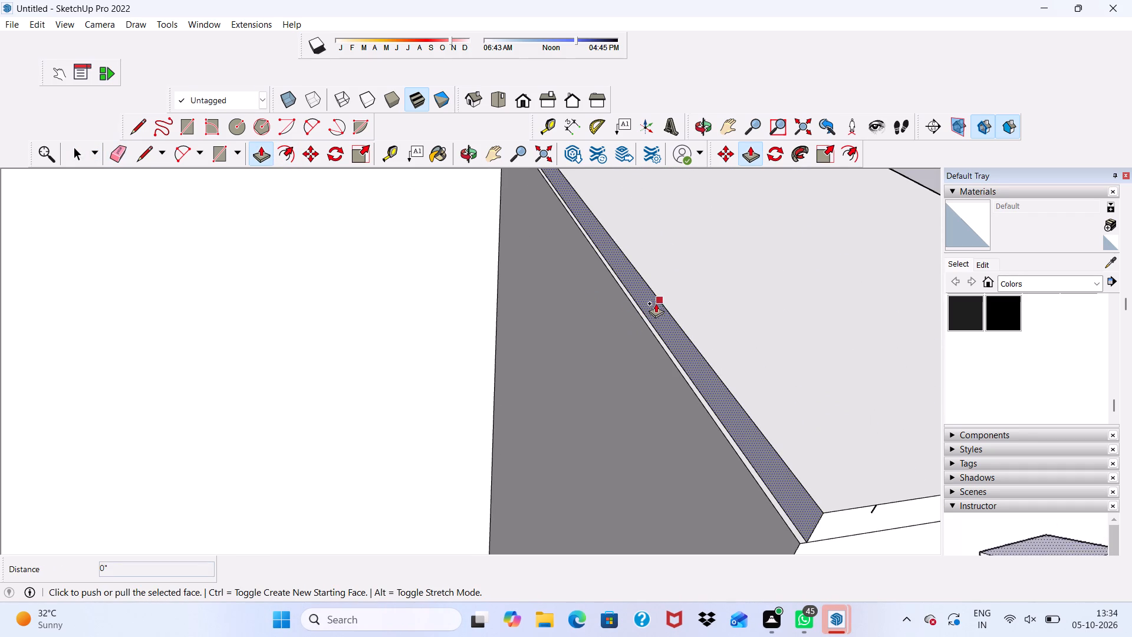
left_click(656, 302)
left_click(665, 326)
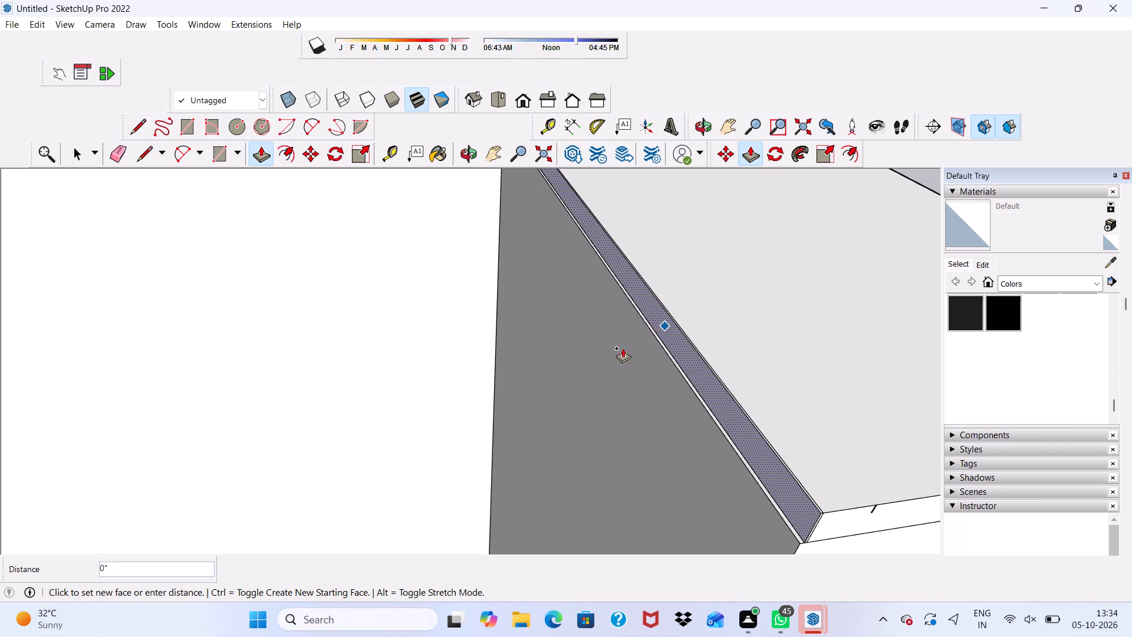
left_click(652, 389)
Erase the leftover thin strip edges along the top of the wall end's inner face.
middle_click_drag(653, 392, 654, 304)
left_click(110, 150)
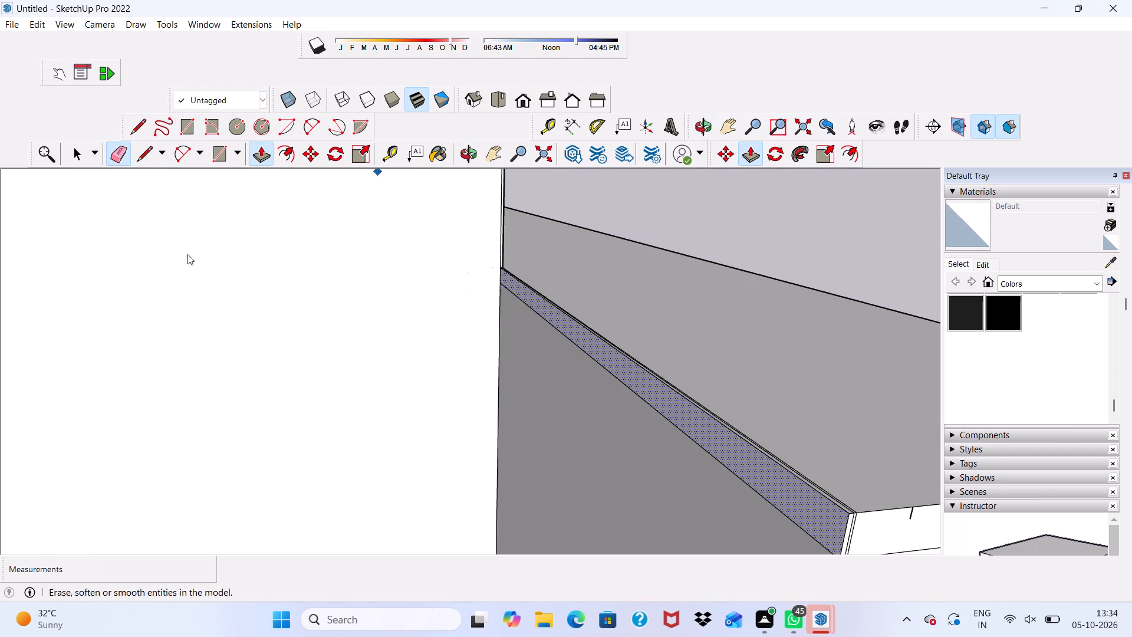
left_click_drag(580, 334, 574, 356)
scroll(578, 354, "down", 5)
scroll(623, 316, "up", 1)
scroll(626, 322, "down", 2)
middle_click_drag(631, 342, 592, 390)
scroll(572, 392, "up", 14)
scroll(548, 363, "down", 1)
scroll(548, 363, "up", 1)
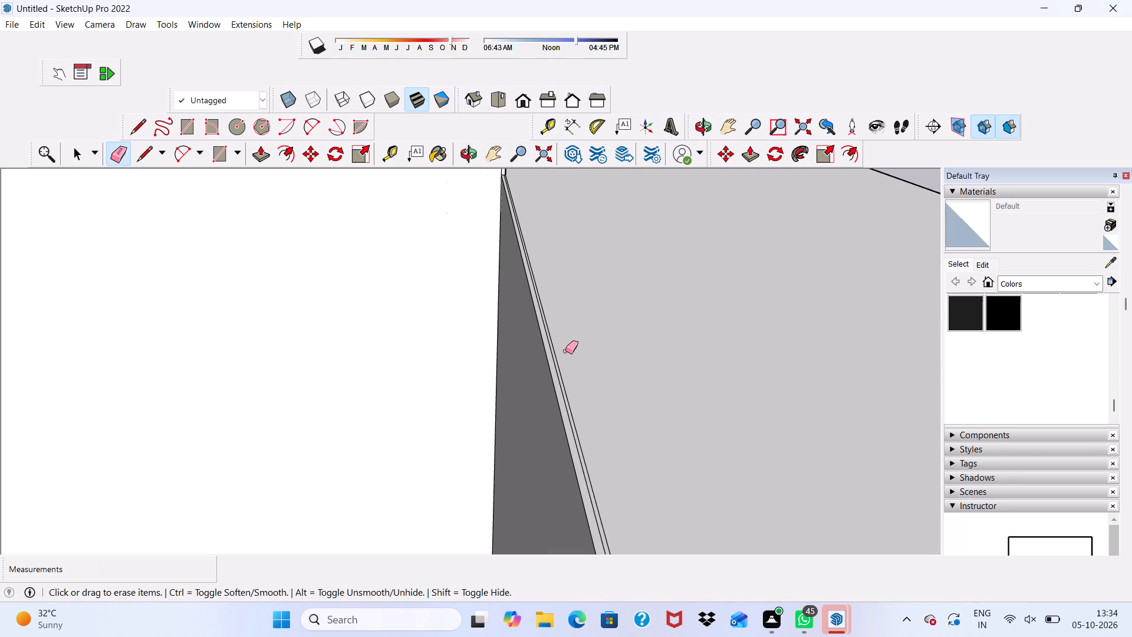
left_click(553, 363)
scroll(551, 353, "down", 10)
scroll(512, 285, "up", 1)
scroll(508, 297, "down", 1)
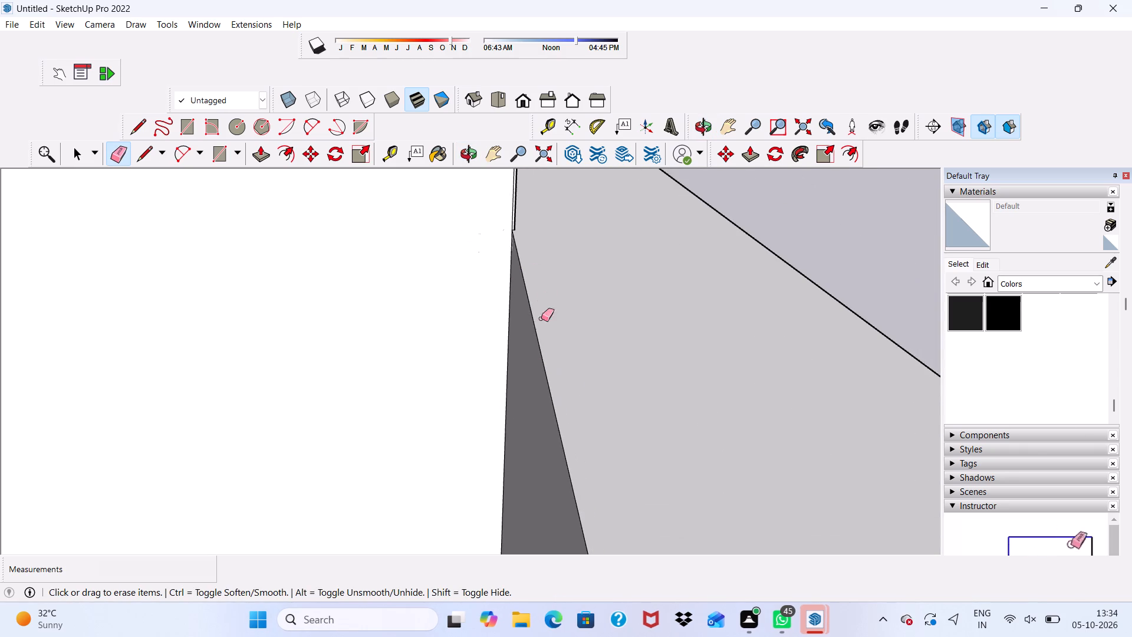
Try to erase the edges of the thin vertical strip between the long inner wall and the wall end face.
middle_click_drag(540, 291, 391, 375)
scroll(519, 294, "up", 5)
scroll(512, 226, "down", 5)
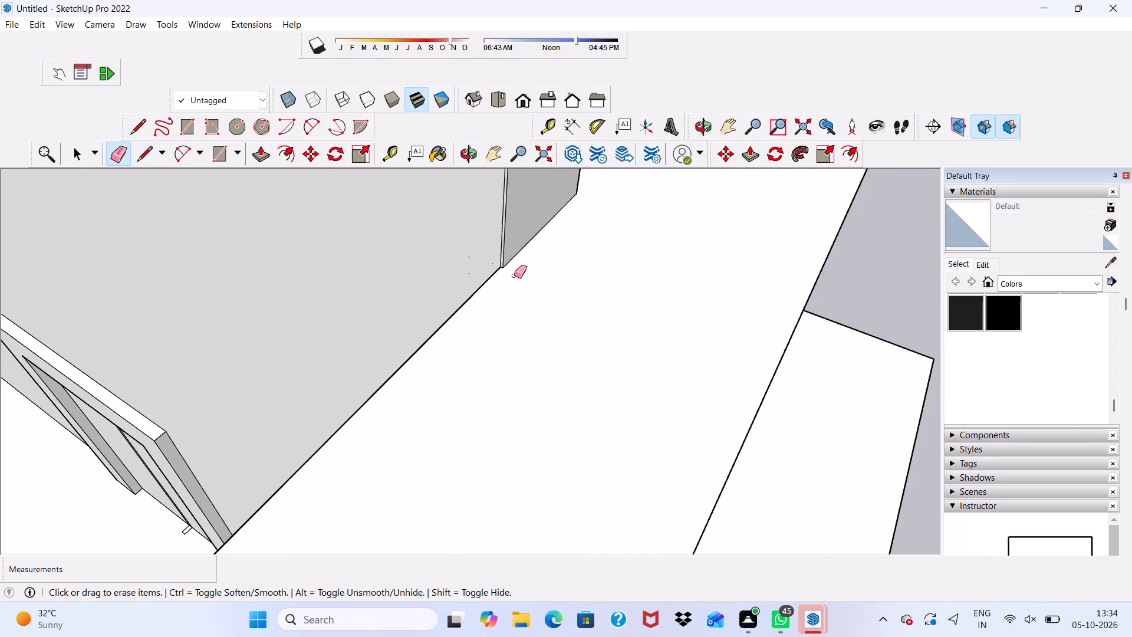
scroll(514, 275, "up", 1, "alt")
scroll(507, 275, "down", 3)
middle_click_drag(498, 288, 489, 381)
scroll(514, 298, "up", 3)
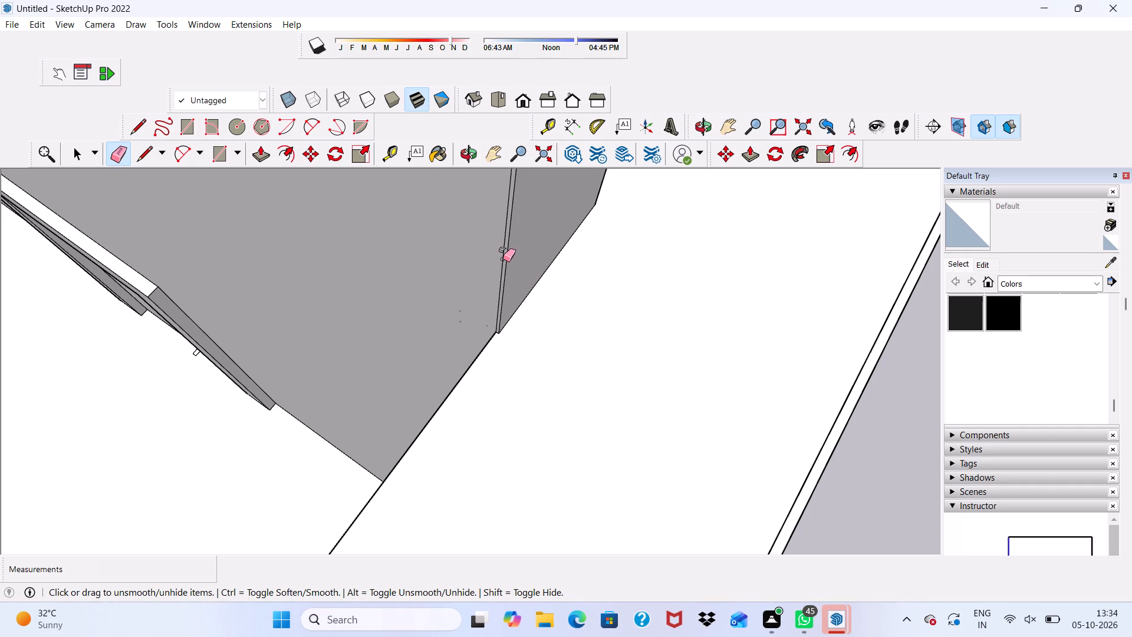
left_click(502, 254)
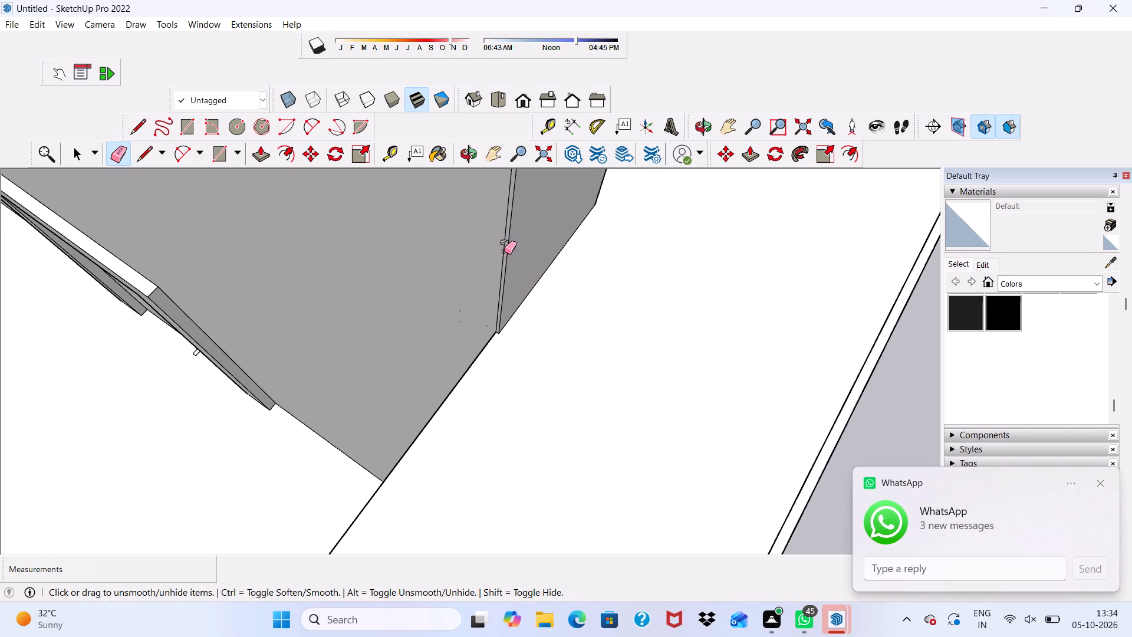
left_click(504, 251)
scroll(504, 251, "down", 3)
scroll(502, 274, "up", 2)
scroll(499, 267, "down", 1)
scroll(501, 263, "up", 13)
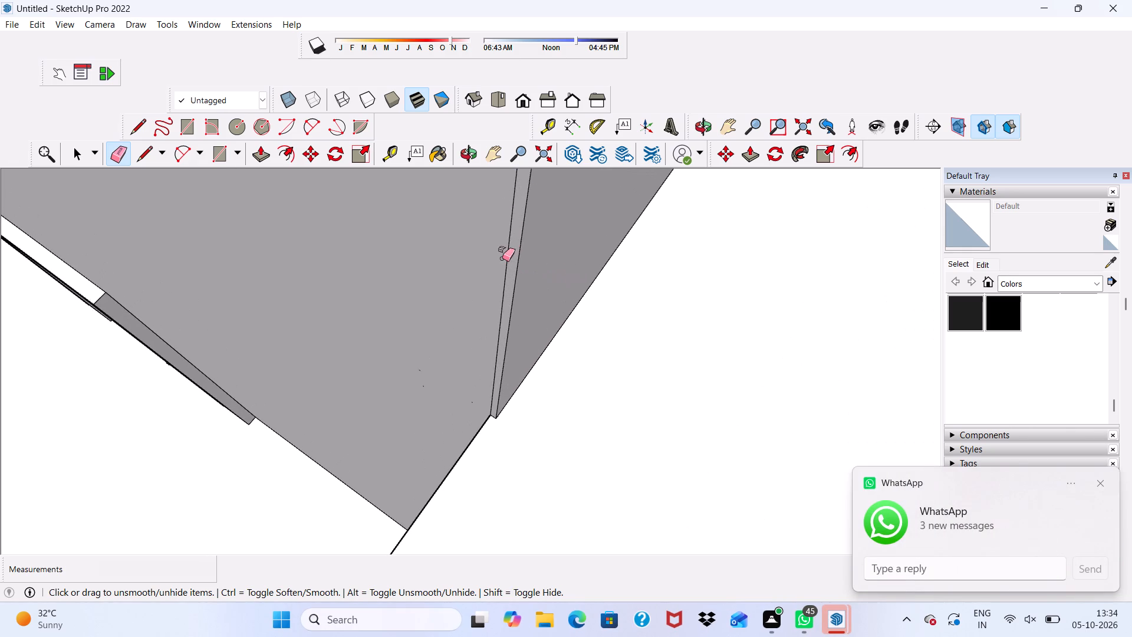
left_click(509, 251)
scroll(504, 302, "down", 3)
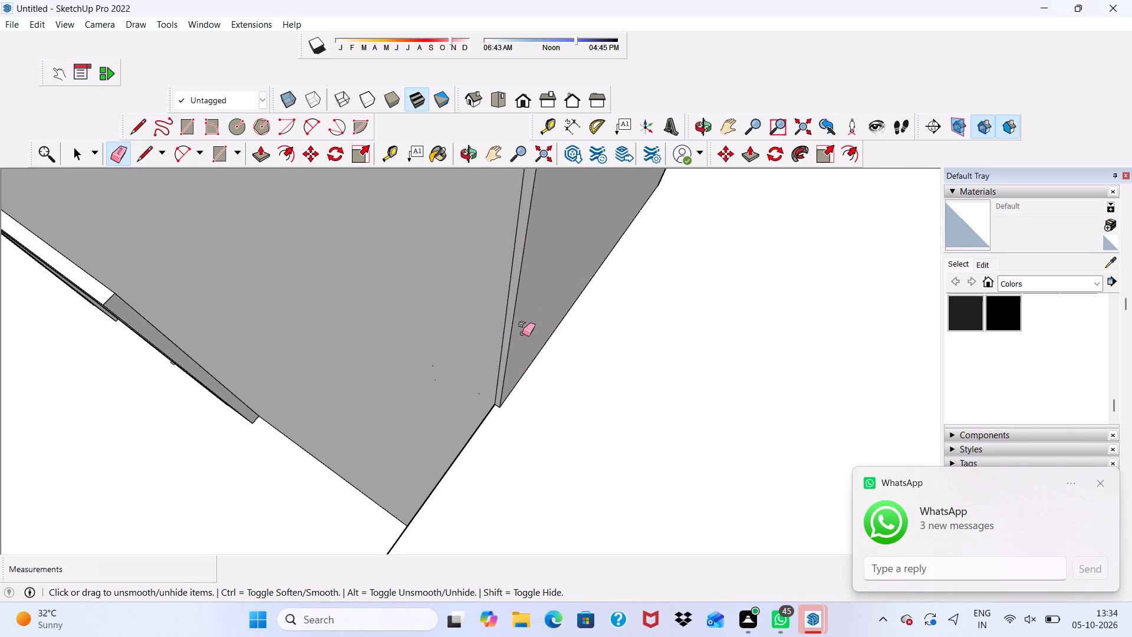
Push/Pull the wall end face beside the thin vertical strip by 3/16".
key("space")
key("space")
scroll(515, 342, "down", 5)
key("space")
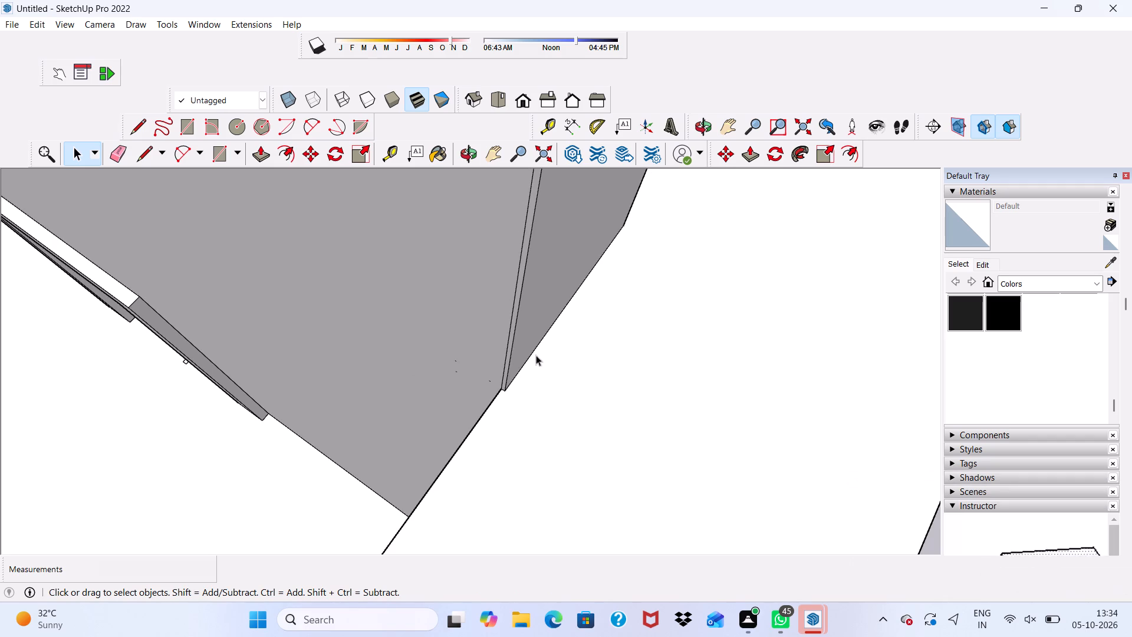
scroll(510, 278, "down", 1)
scroll(502, 266, "up", 1)
scroll(498, 260, "down", 1)
scroll(495, 260, "up", 1)
scroll(495, 260, "down", 10)
middle_click_drag(512, 308, 386, 279)
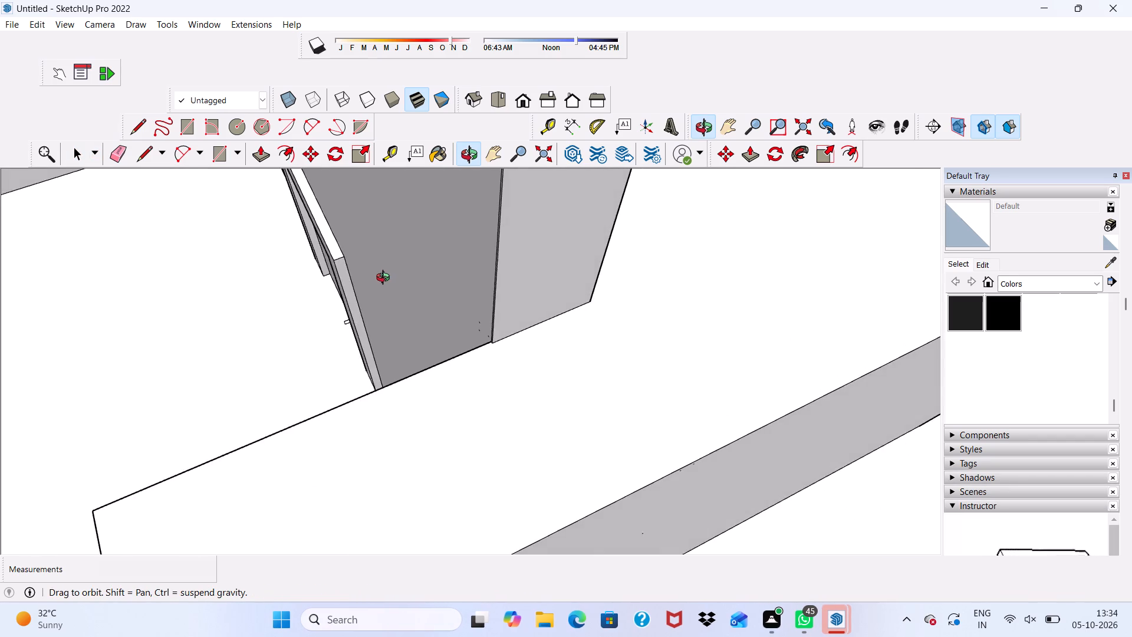
middle_click_drag(386, 279, 412, 263)
scroll(427, 265, "up", 1)
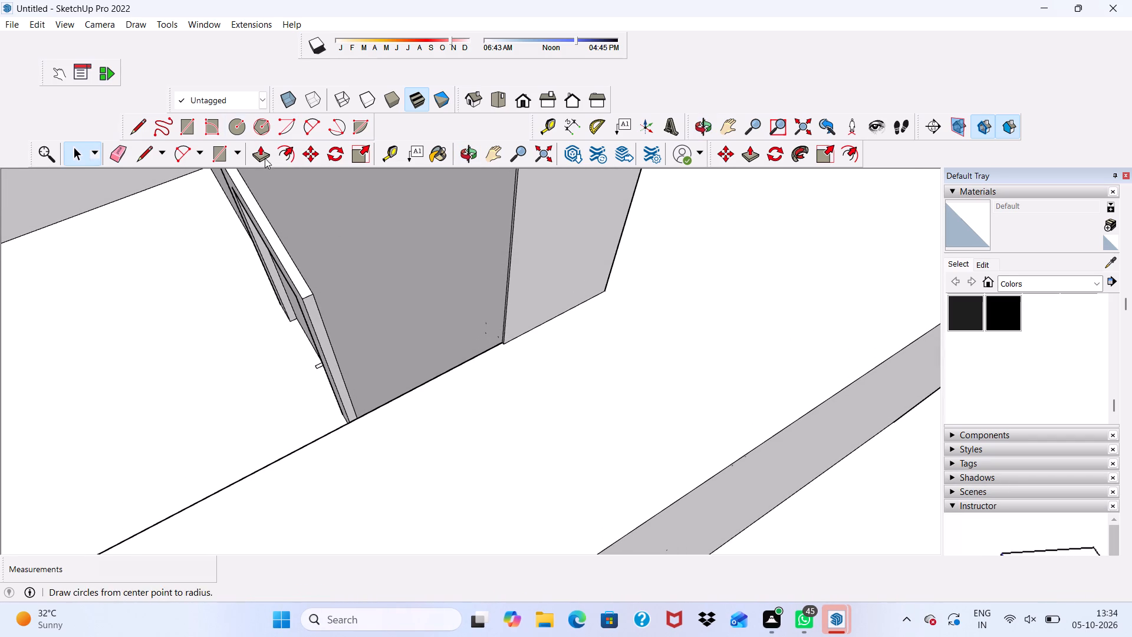
left_click(253, 159)
scroll(553, 213, "up", 6)
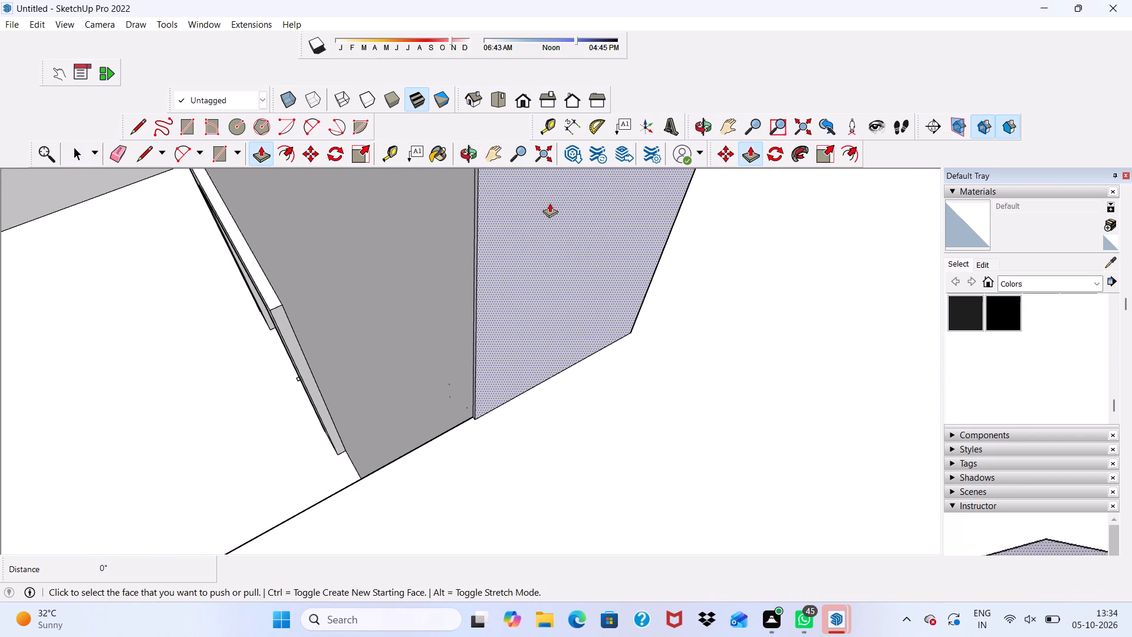
left_click(548, 198)
scroll(544, 202, "down", 3)
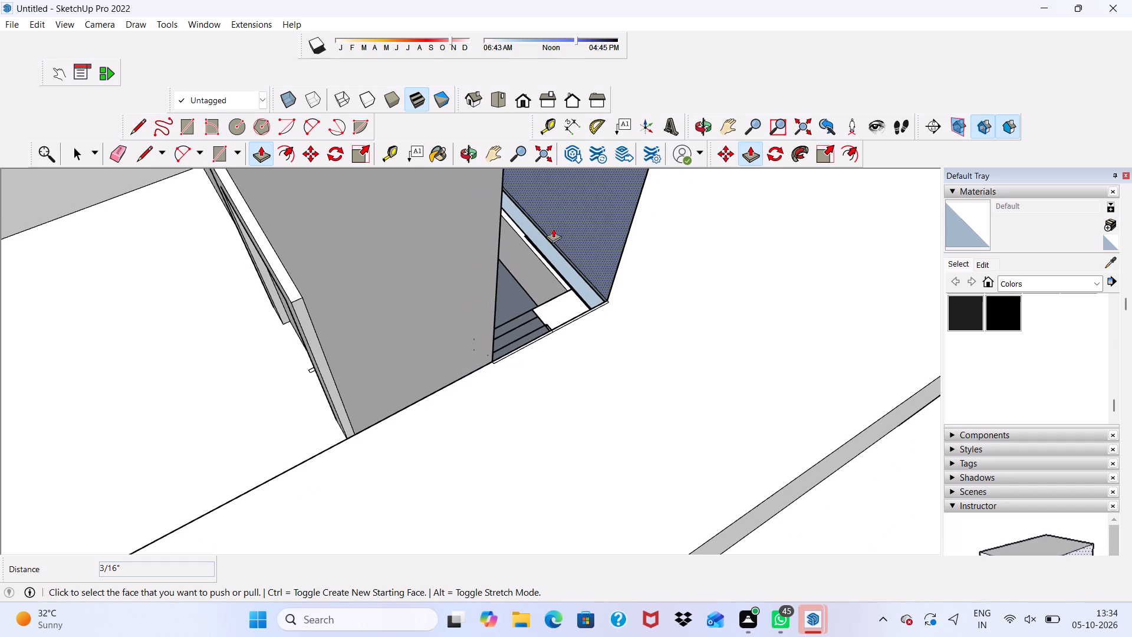
Pull the interior face exposed behind the wall end by 10 7/16" to close the end opening.
left_click(590, 217)
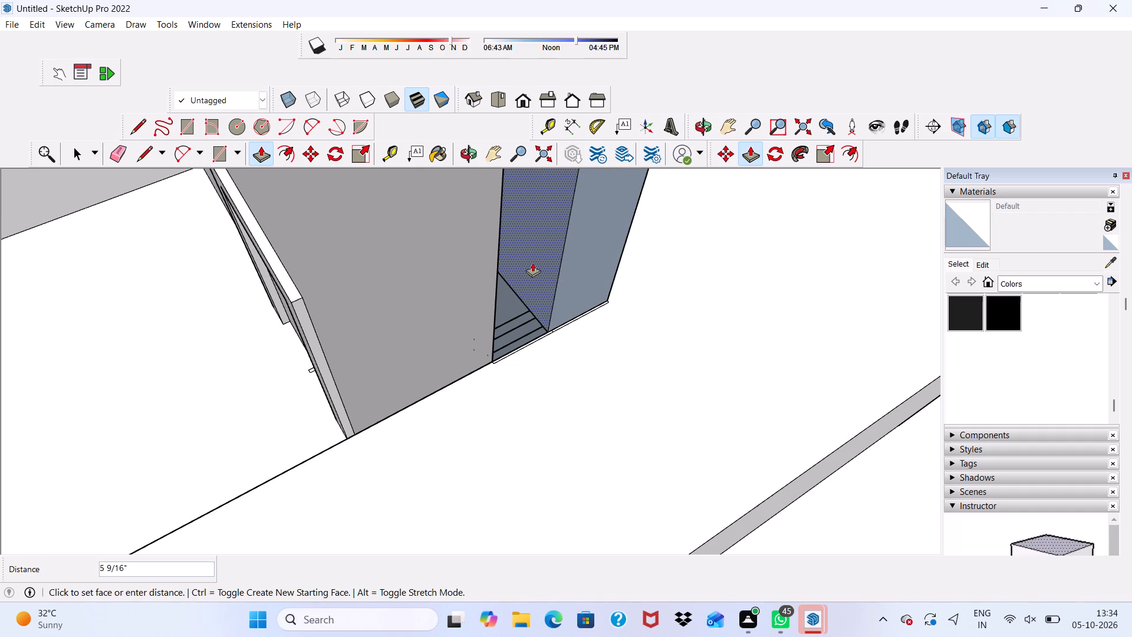
left_click(486, 284)
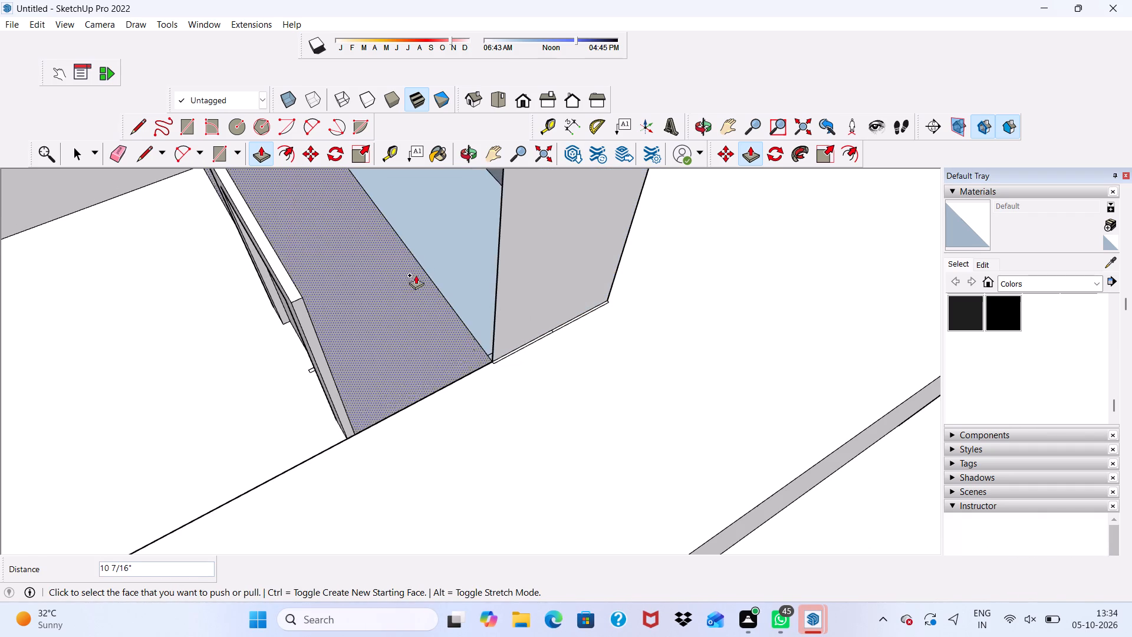
Pull the exposed blue ledge face above the door wall up 3' 11 11/16" to fill the wall opening.
scroll(415, 277, "down", 2)
middle_click_drag(412, 287, 574, 261)
scroll(459, 282, "up", 3)
left_click(437, 287)
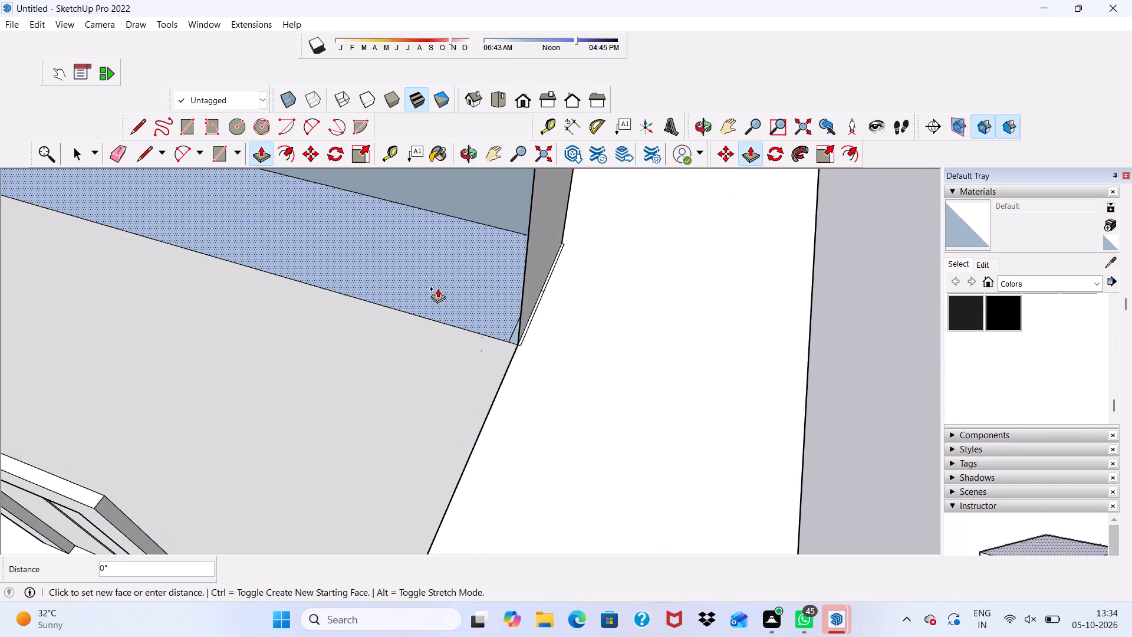
scroll(437, 288, "down", 20)
scroll(437, 288, "down", 5)
scroll(412, 218, "up", 1)
scroll(415, 226, "down", 4)
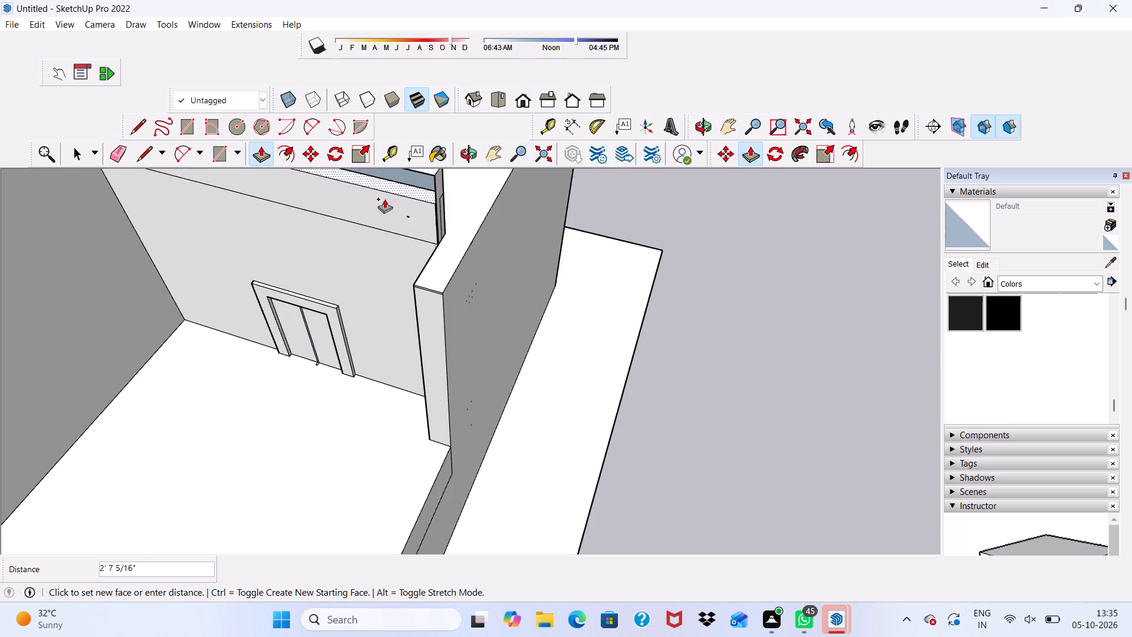
scroll(384, 199, "down", 2)
scroll(383, 194, "up", 4)
left_click(413, 177)
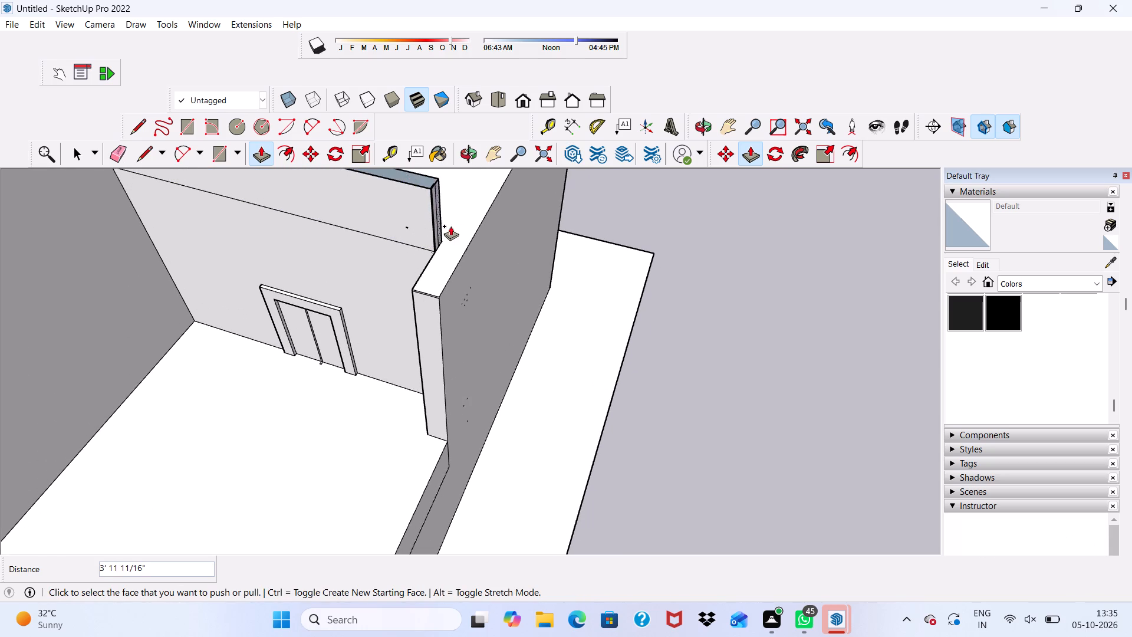
Push/Pull the remaining blue face along the top of the door wall by 10 7/16" to close the gap.
scroll(438, 196, "up", 7)
scroll(420, 189, "down", 1)
middle_click_drag(422, 195, 482, 278)
scroll(391, 248, "up", 2)
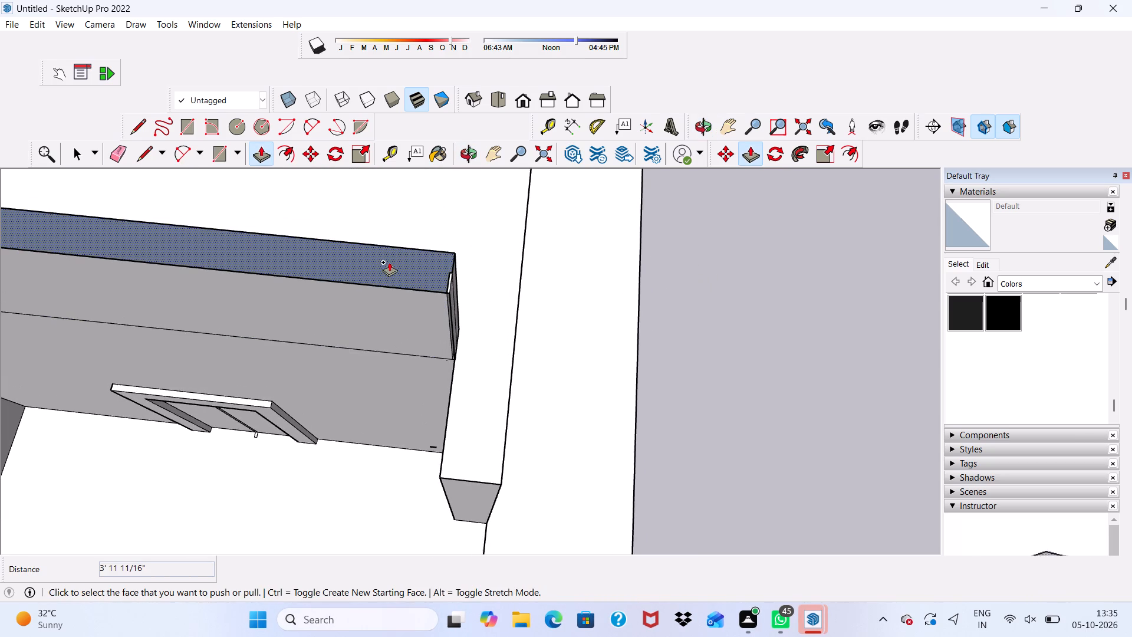
left_click(389, 260)
left_click(404, 298)
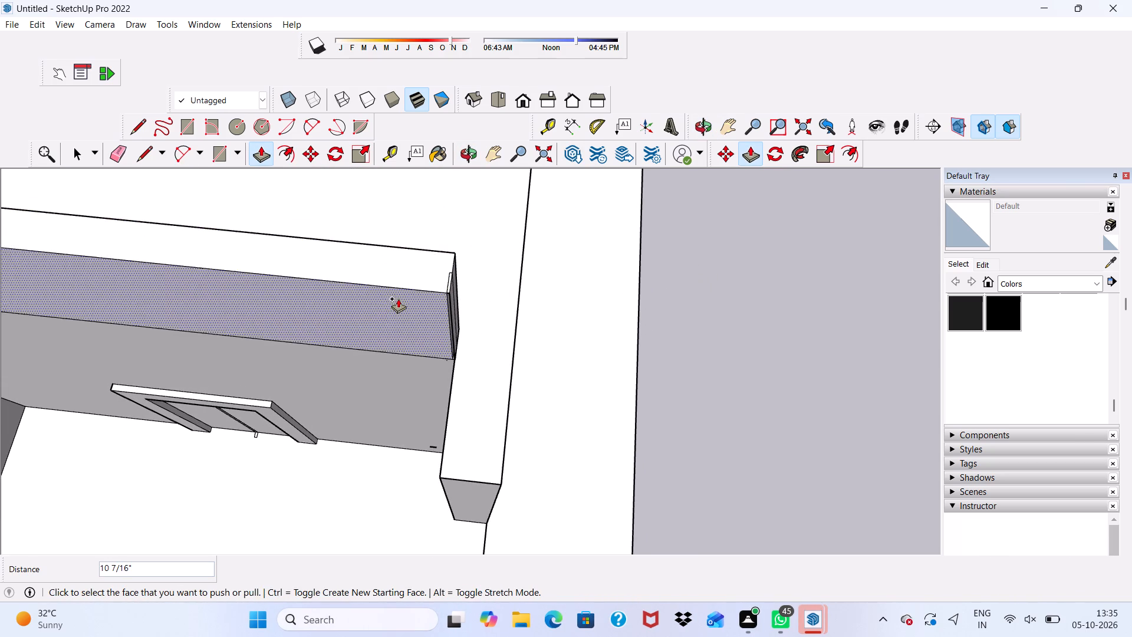
Erase the vertical seam on the wall end face and the short edge at its top.
scroll(389, 303, "down", 1)
middle_click_drag(389, 303, 165, 251)
key("space")
scroll(261, 168, "up", 1)
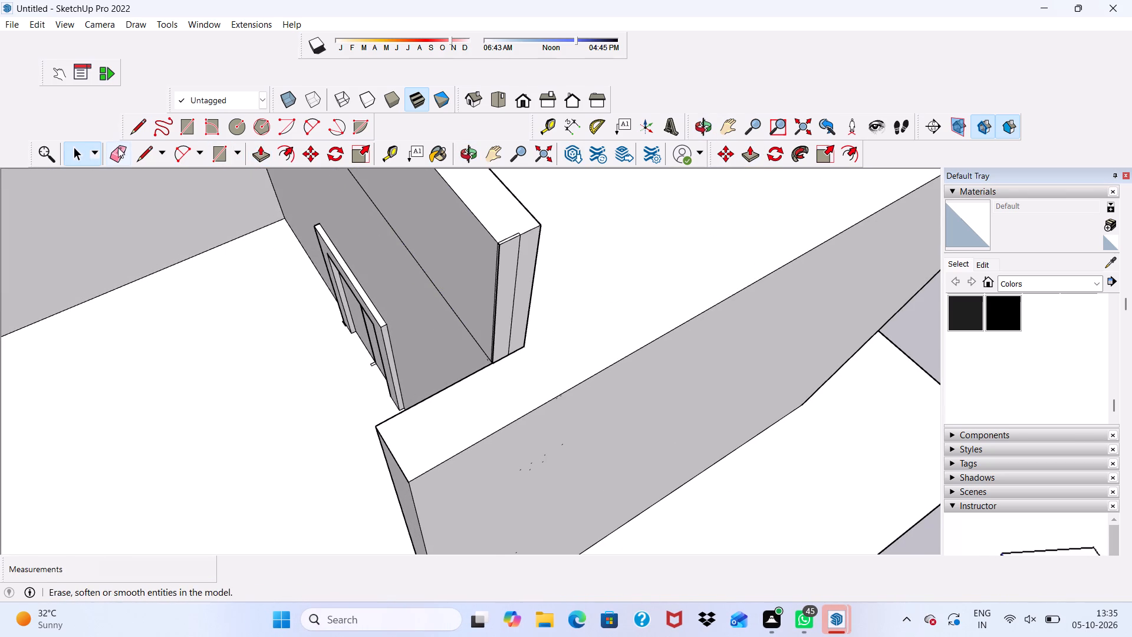
left_click(119, 149)
scroll(445, 245, "up", 3)
left_click_drag(537, 278, 544, 274)
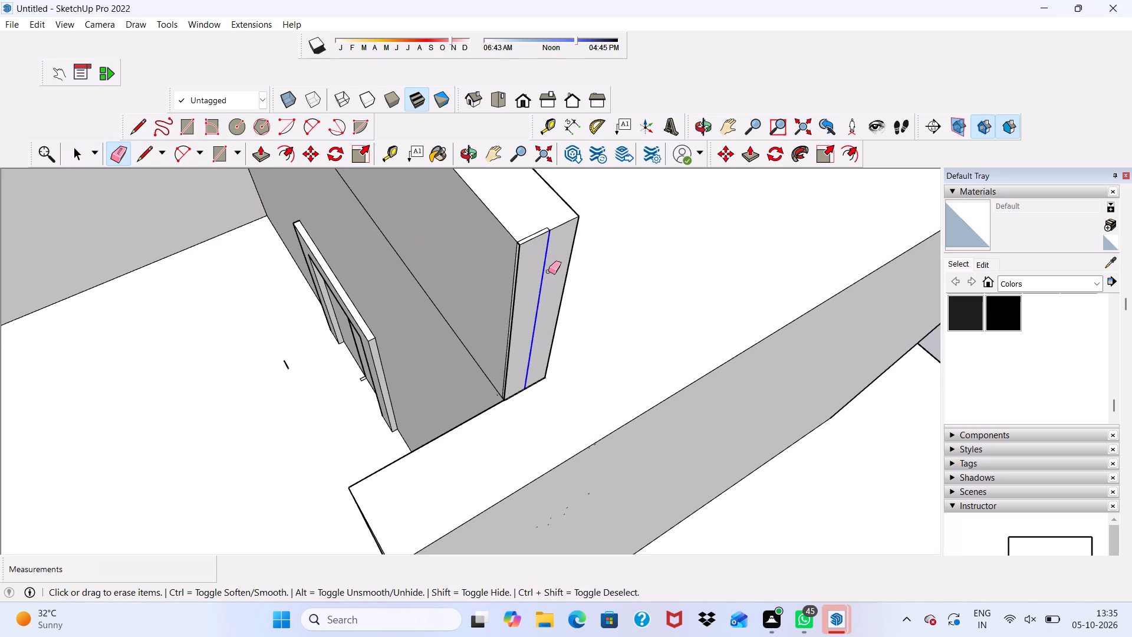
scroll(516, 249, "up", 6)
left_click(536, 231)
scroll(499, 267, "up", 2)
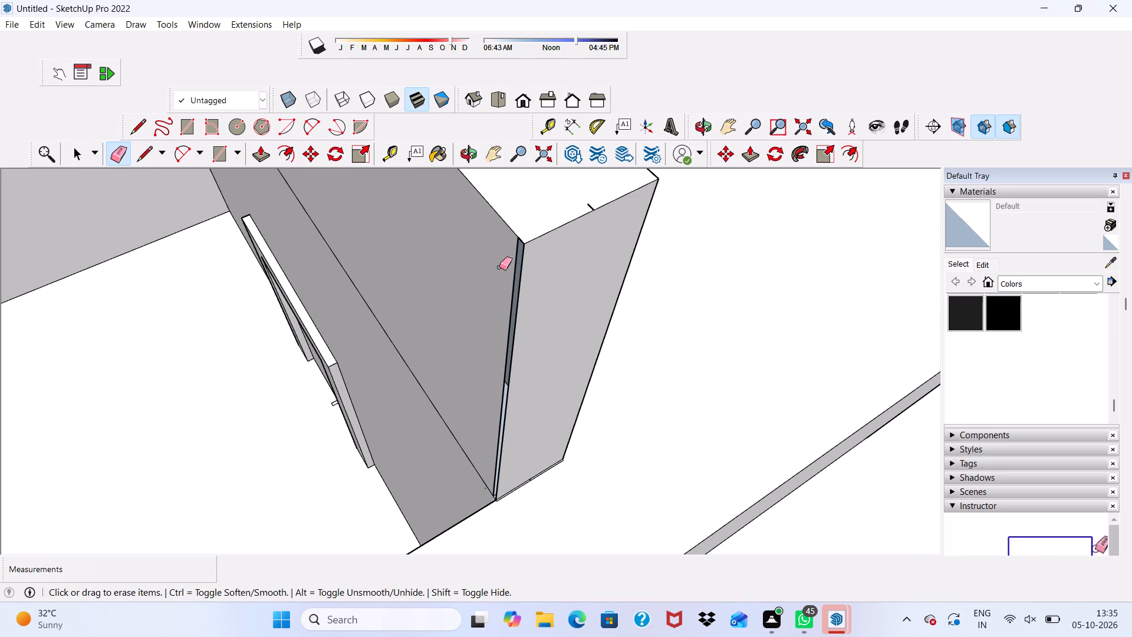
Push/Pull the narrow recessed face in the vertical gap beside the wall end by 10 7/16", then by 1 1/2".
middle_click_drag(511, 271, 587, 225)
scroll(611, 256, "up", 3)
key("space")
scroll(506, 287, "up", 3)
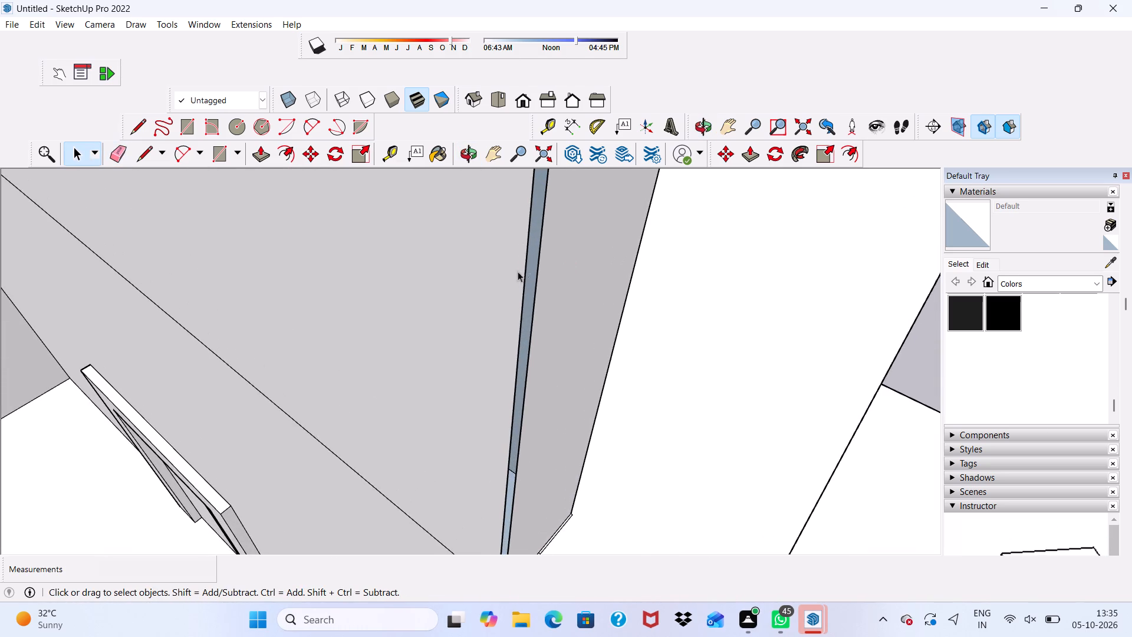
left_click(534, 261)
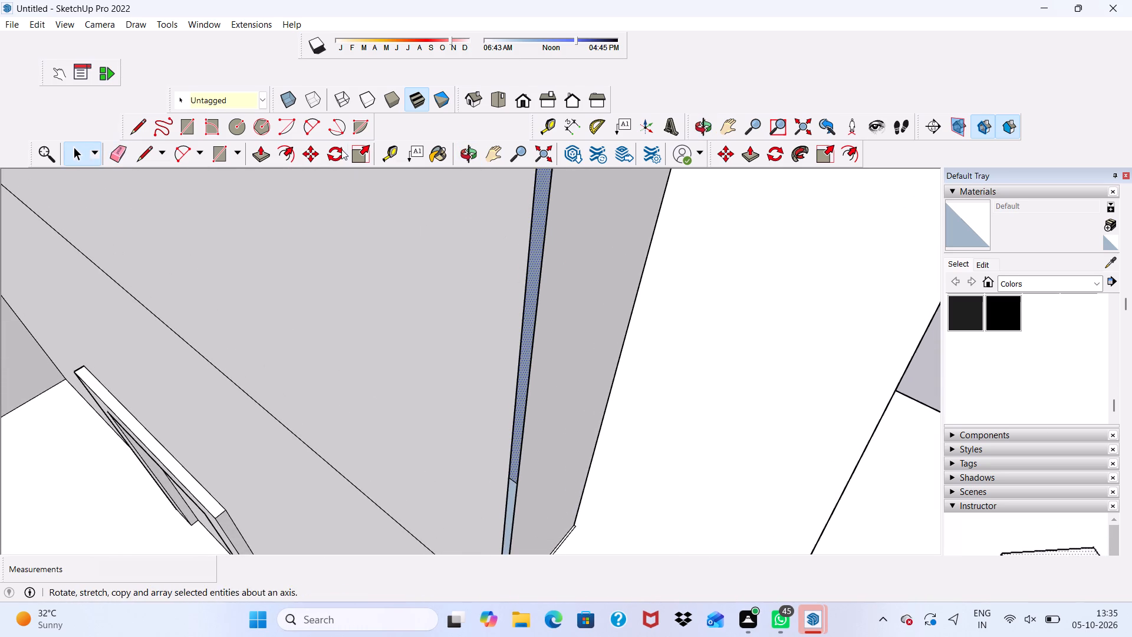
left_click(262, 151)
scroll(536, 260, "up", 2)
left_click(537, 245)
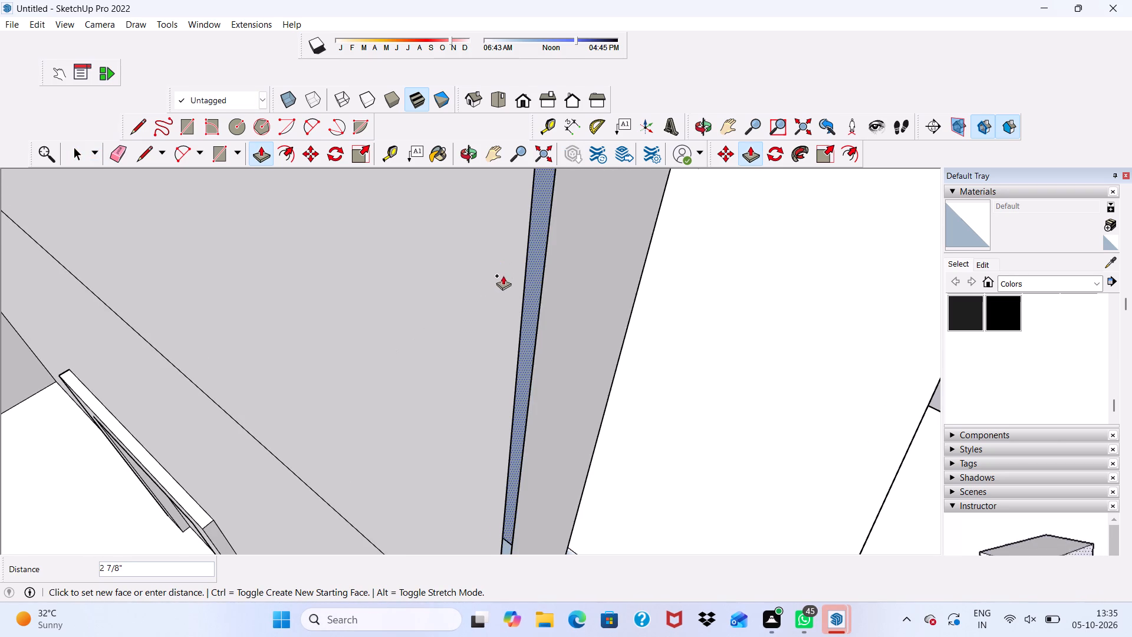
scroll(498, 284, "down", 2)
left_click(491, 296)
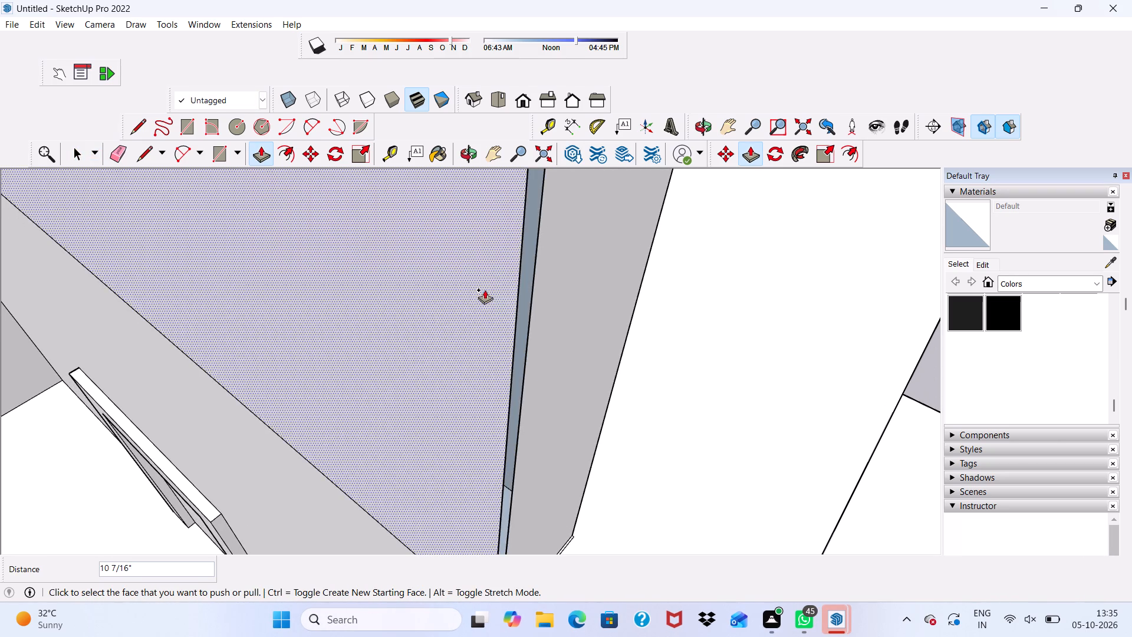
scroll(526, 320, "up", 5)
left_click(521, 311)
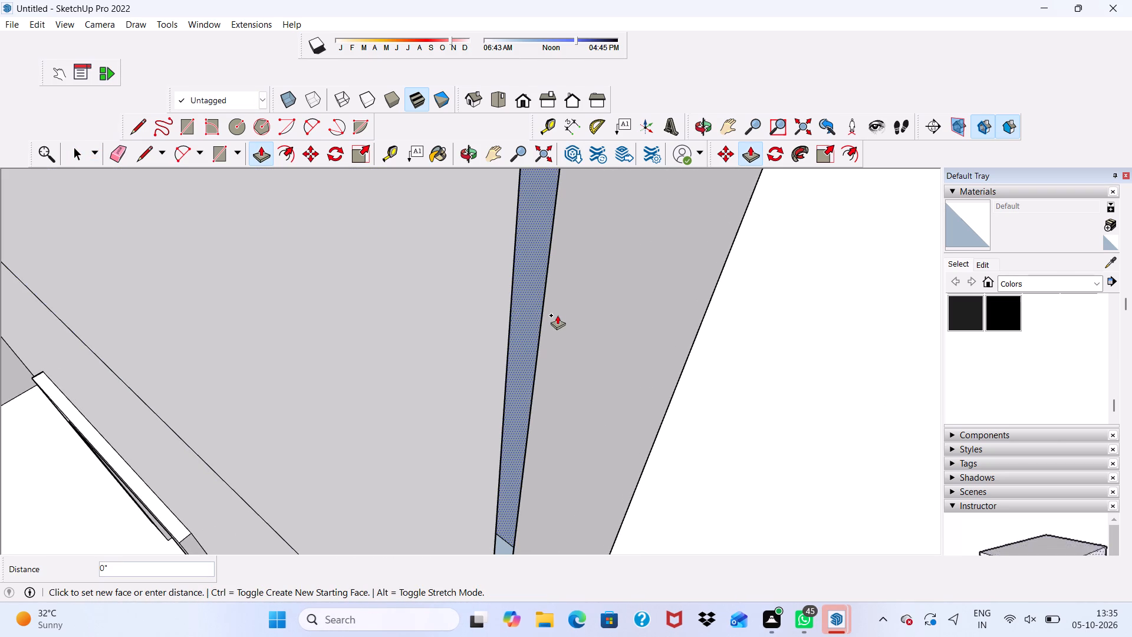
left_click(565, 320)
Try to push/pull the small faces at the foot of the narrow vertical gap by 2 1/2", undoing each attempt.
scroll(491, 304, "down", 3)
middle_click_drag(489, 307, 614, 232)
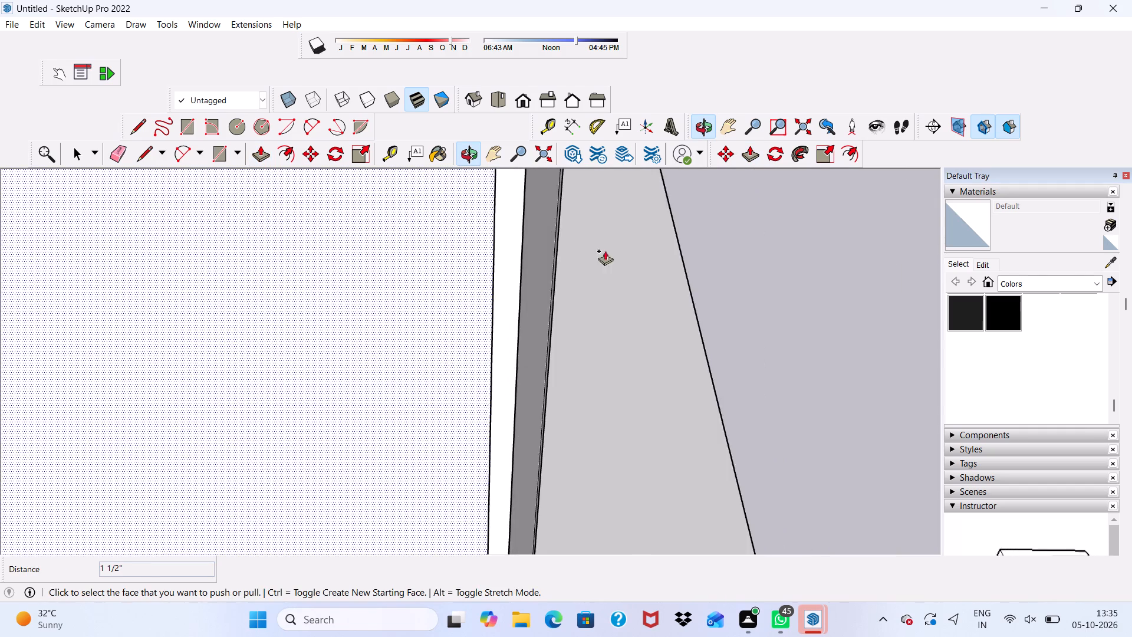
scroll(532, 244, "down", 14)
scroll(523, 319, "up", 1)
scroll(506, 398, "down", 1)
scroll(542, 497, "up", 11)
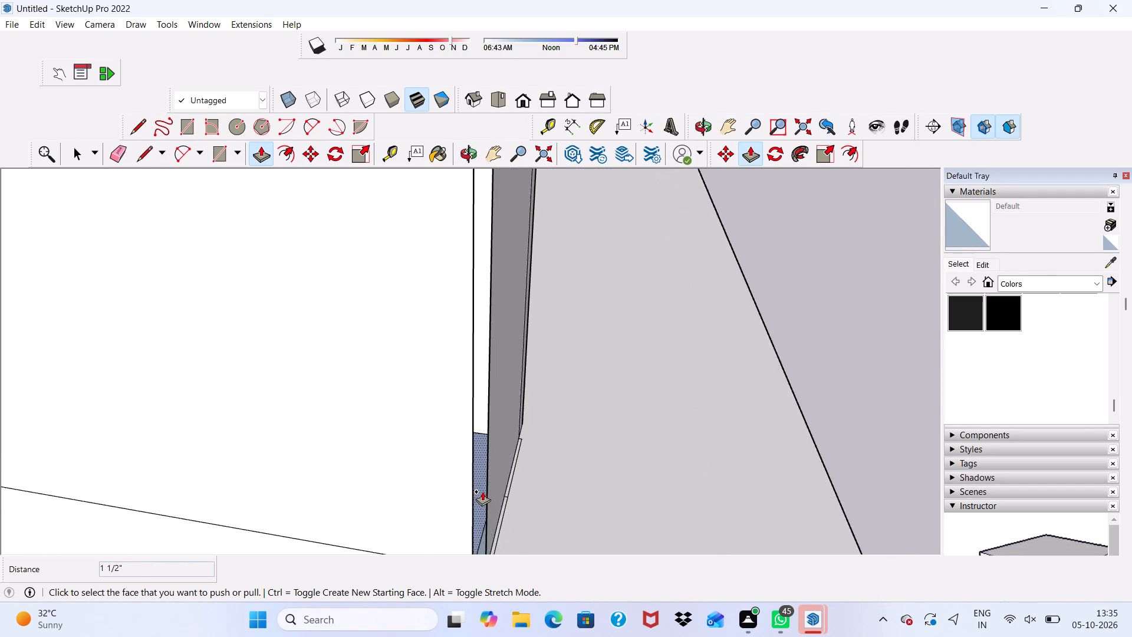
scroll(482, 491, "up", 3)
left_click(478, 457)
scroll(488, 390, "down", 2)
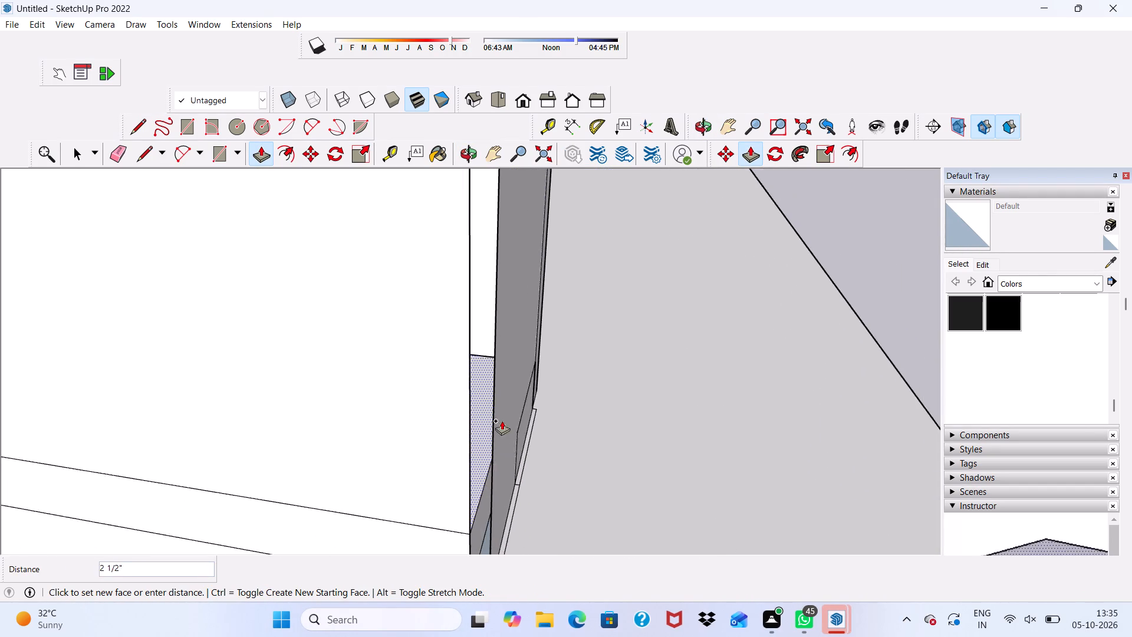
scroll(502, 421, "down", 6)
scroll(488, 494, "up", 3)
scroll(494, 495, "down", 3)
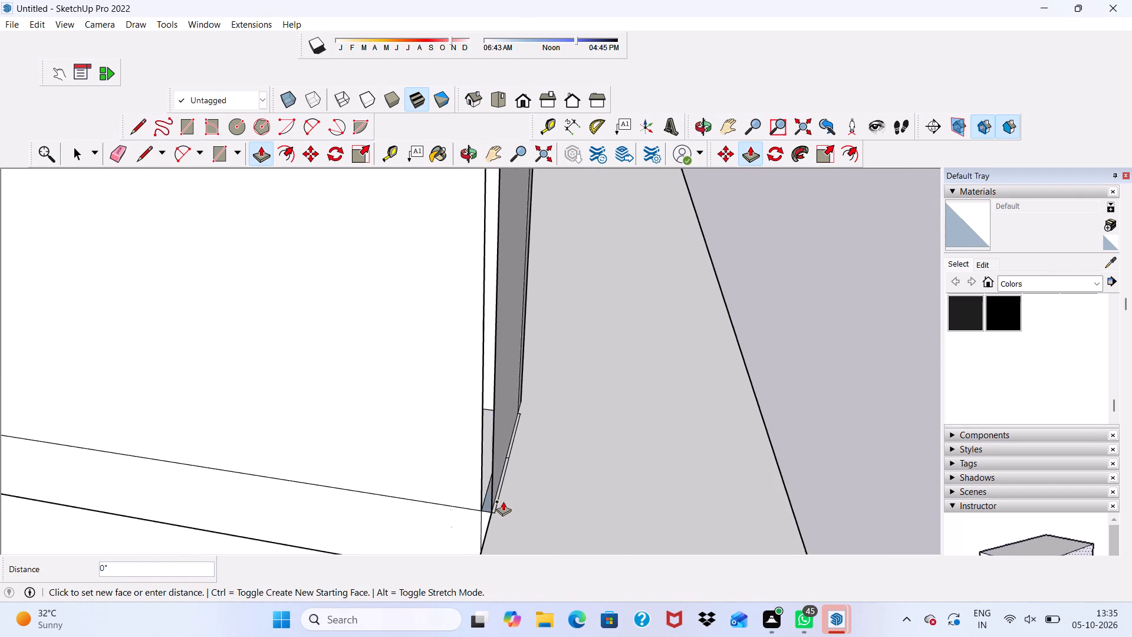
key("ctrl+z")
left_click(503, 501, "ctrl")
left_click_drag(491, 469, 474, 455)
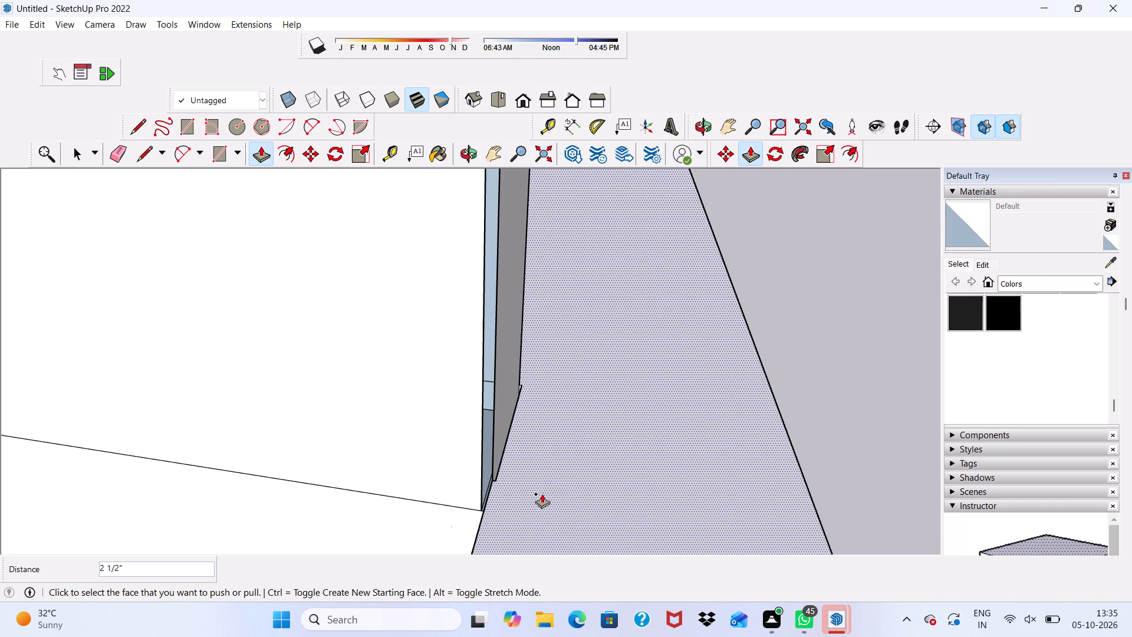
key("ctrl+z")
Undo the recent gap-filling push/pulls and edge erasures on the door wall and its end.
key("space")
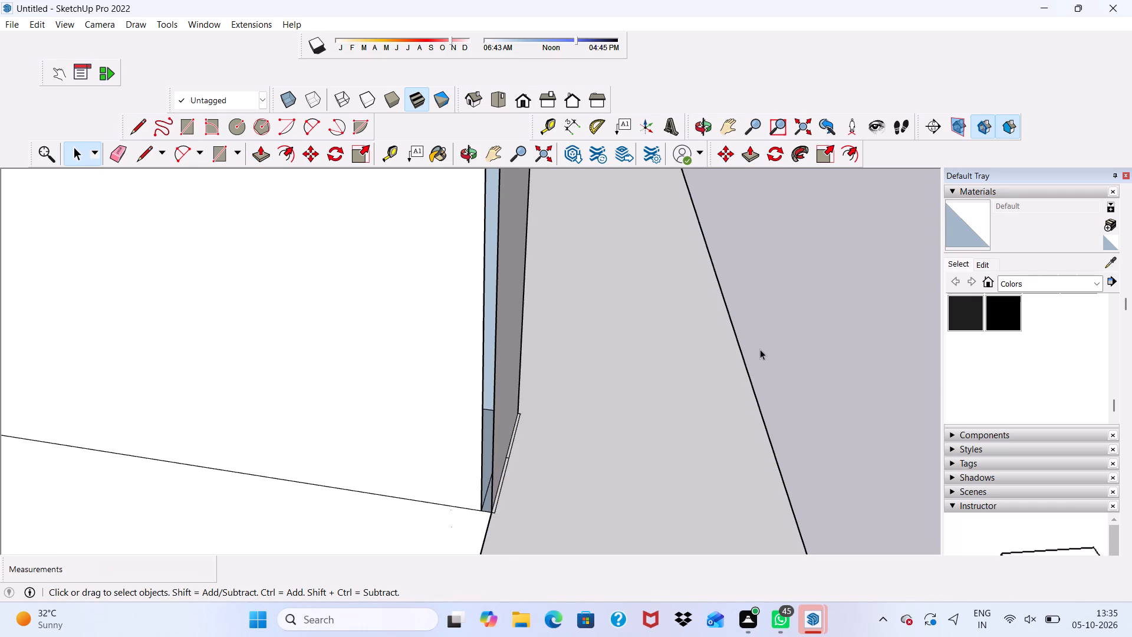
key("ctrl+z")
scroll(743, 372, "down", 2)
key("ctrl+z")
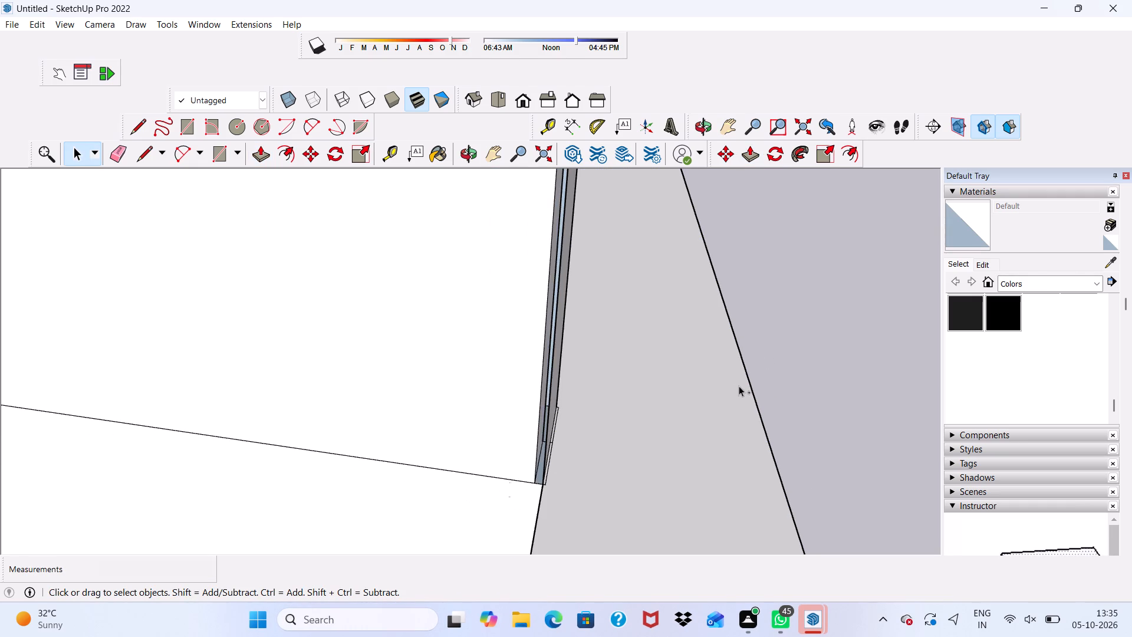
key("ctrl+z")
key("ctrl+z")
key("ctrl+z")
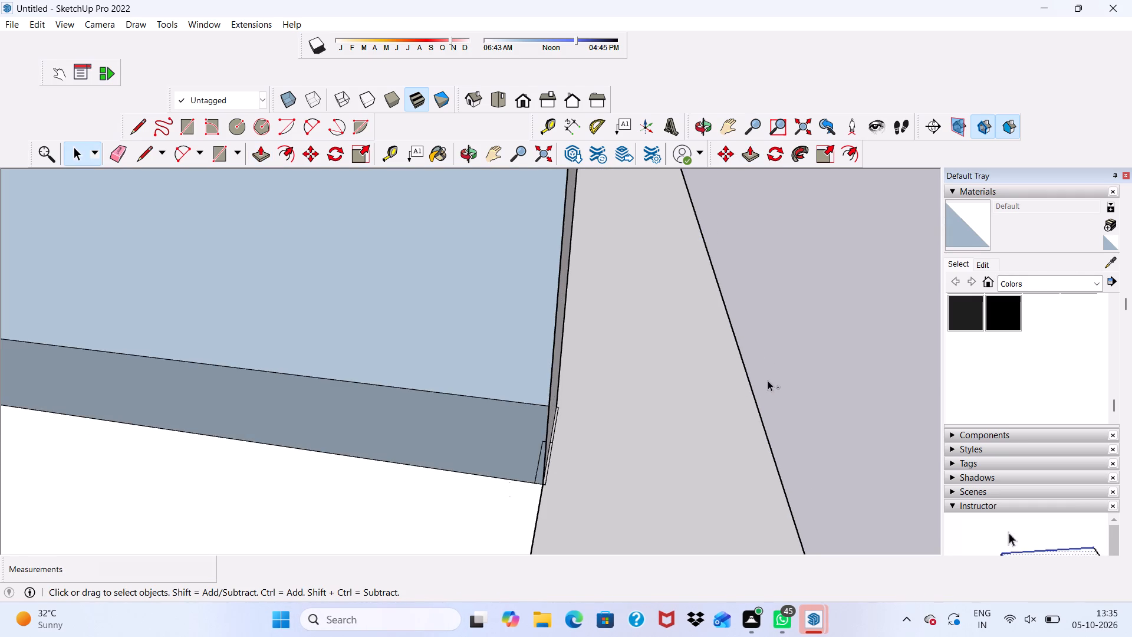
key("ctrl+z")
key("ctrl+z")
scroll(692, 406, "down", 9)
Erase the short stray edge near the upper outer corner of the door wall.
key("space")
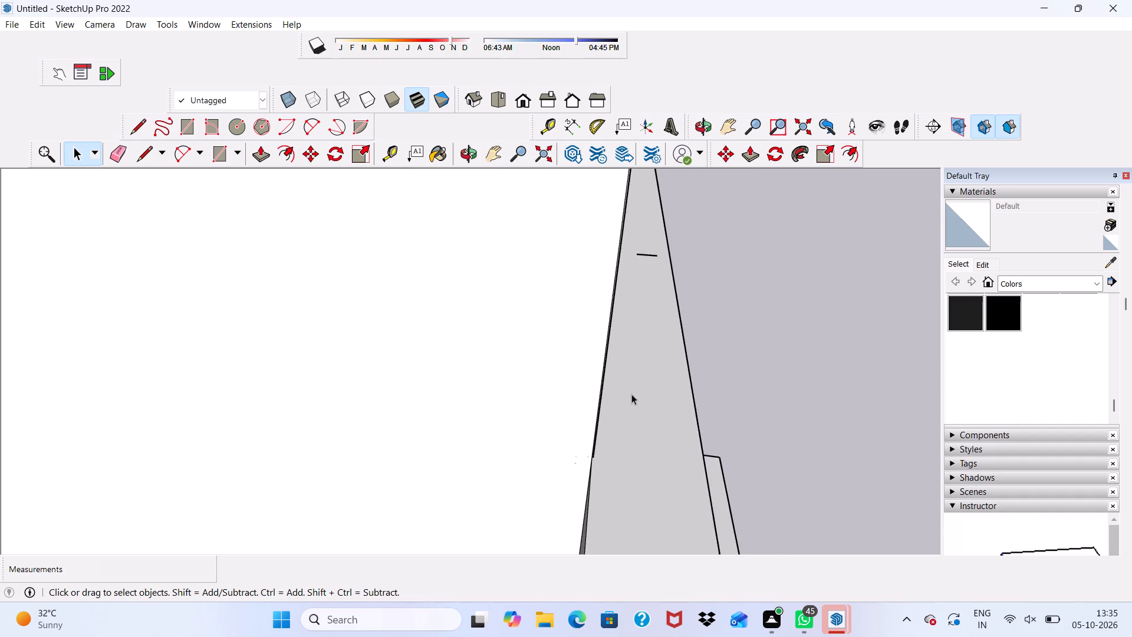
scroll(631, 394, "down", 2)
scroll(595, 416, "up", 1)
scroll(597, 421, "down", 6)
middle_click_drag(636, 396, 495, 389)
scroll(576, 402, "up", 4)
scroll(452, 407, "down", 3)
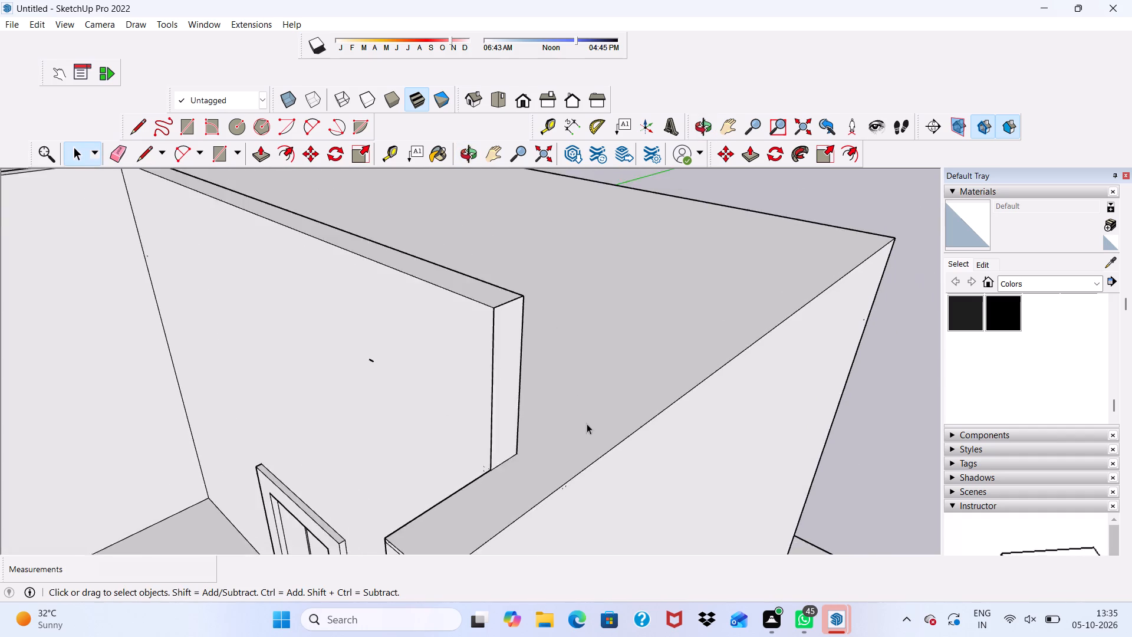
middle_click_drag(589, 423, 686, 383)
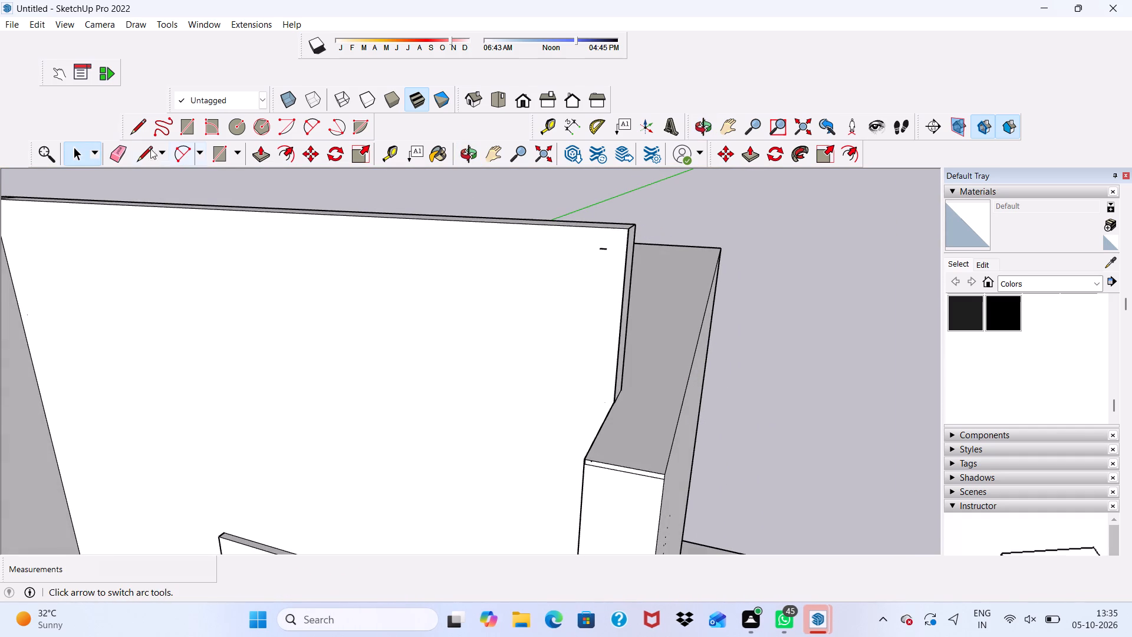
left_click(122, 145)
scroll(539, 207, "up", 1)
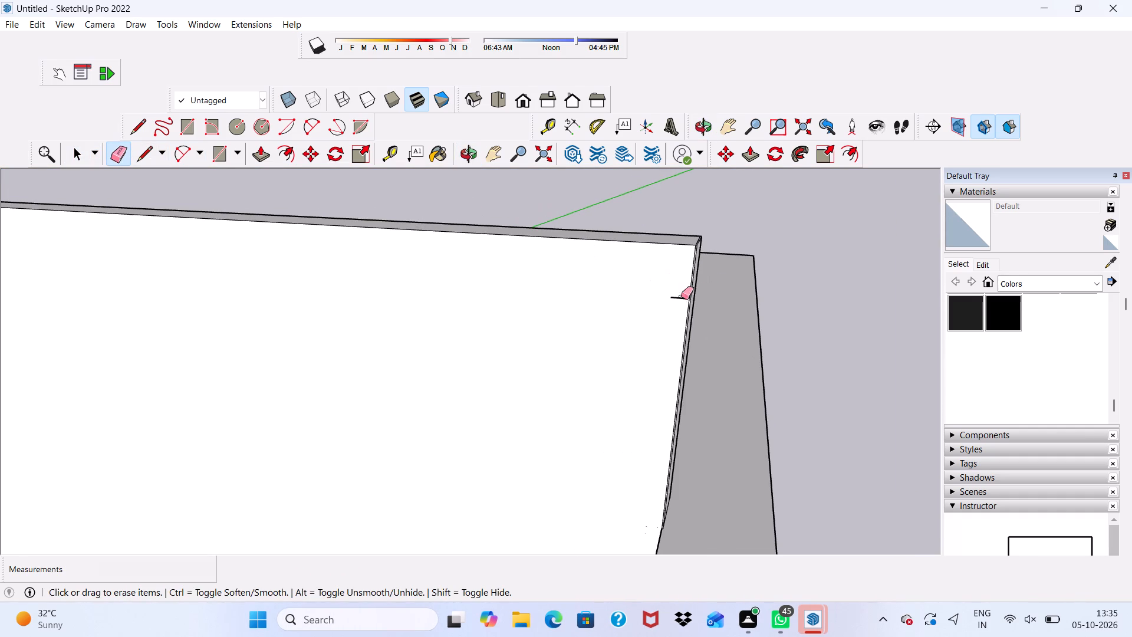
left_click_drag(677, 296, 675, 304)
scroll(677, 304, "down", 2)
key("space")
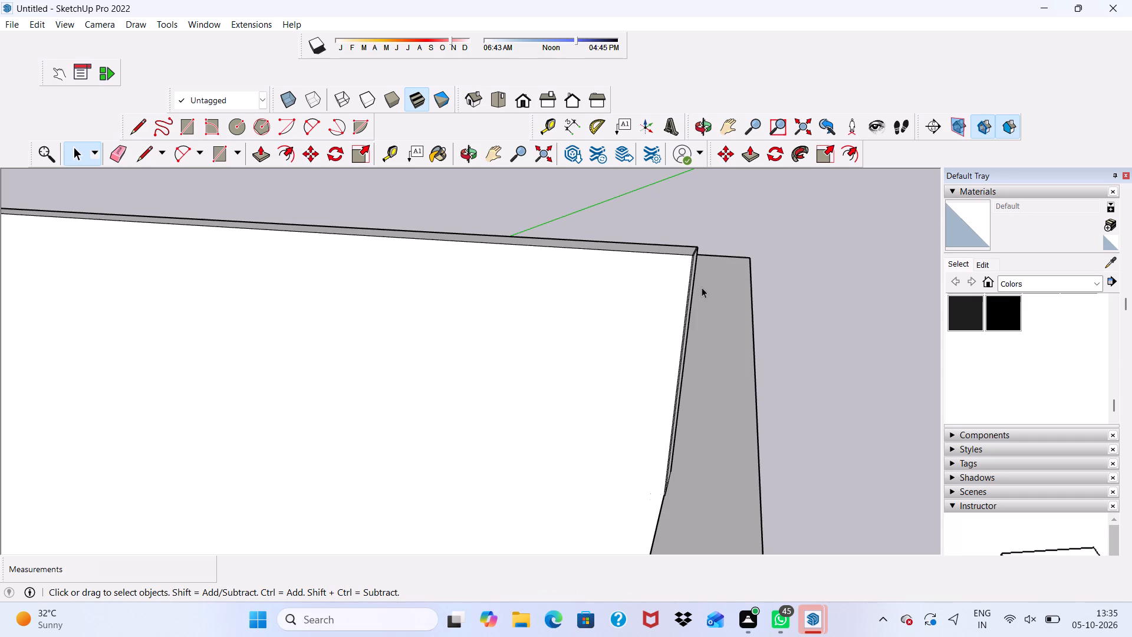
Examine the terrace, the door wall and the short side wall beside it from several angles for uneven faces and stray edges.
scroll(748, 298, "down", 9)
middle_click_drag(766, 296, 905, 323)
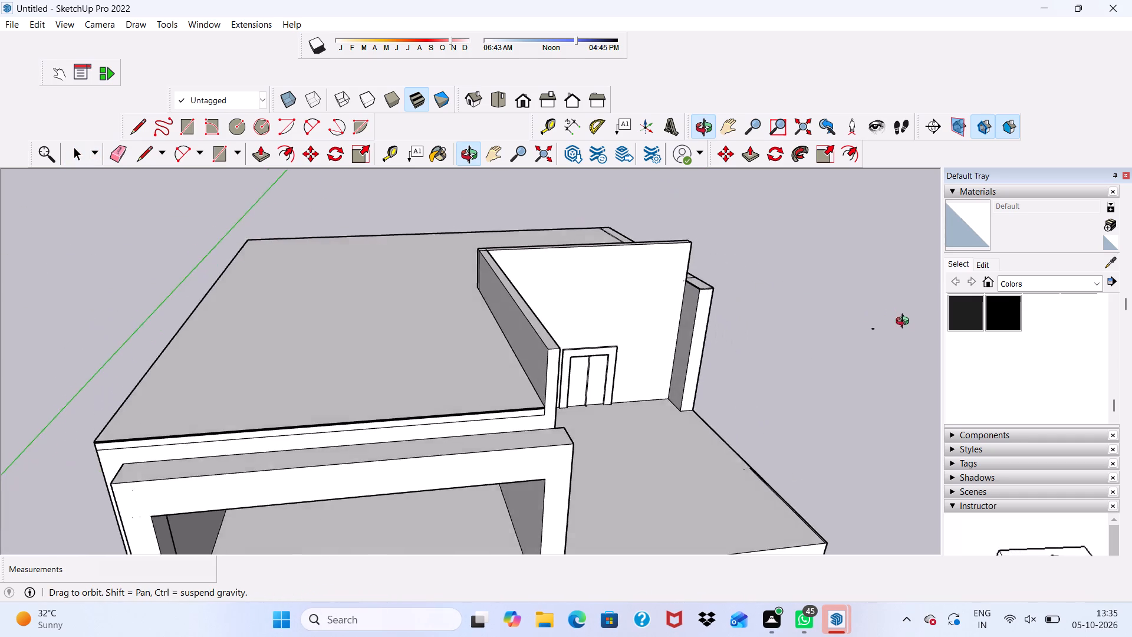
middle_click_drag(905, 323, 797, 379)
middle_click(796, 377)
middle_click(795, 375)
key("space")
scroll(735, 390, "down", 3)
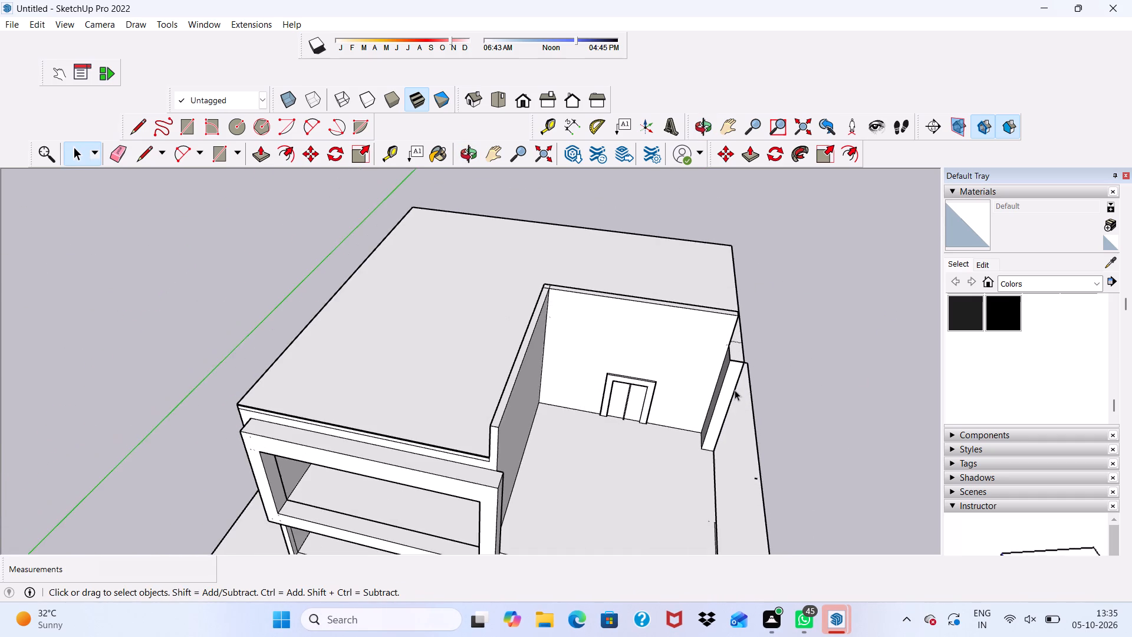
scroll(738, 434, "up", 4)
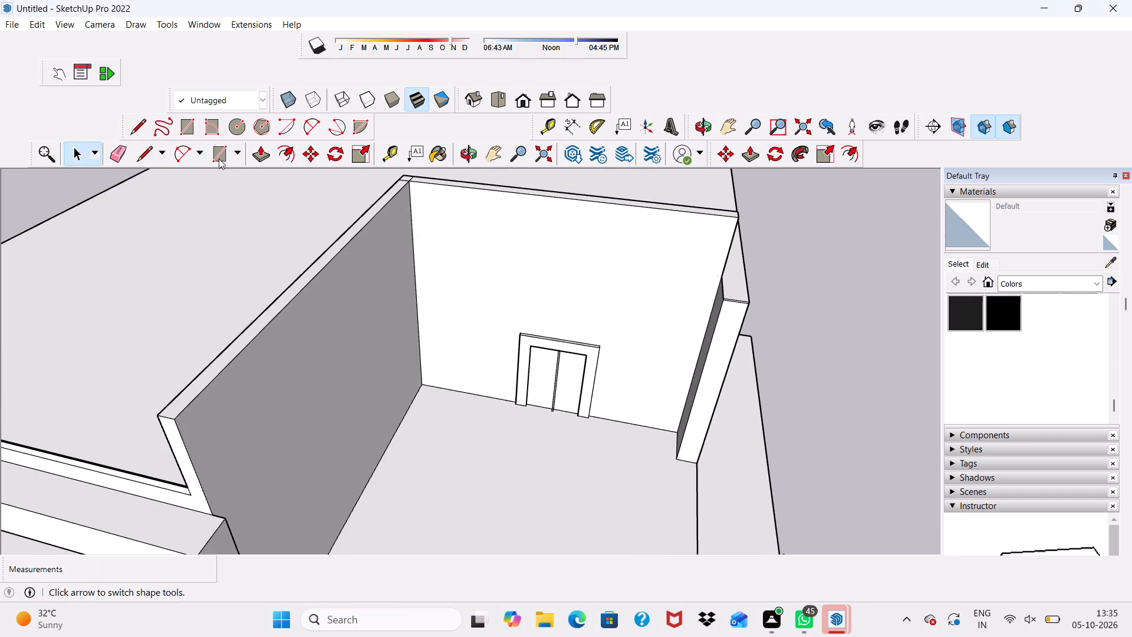
left_click(117, 148)
scroll(385, 332, "down", 3)
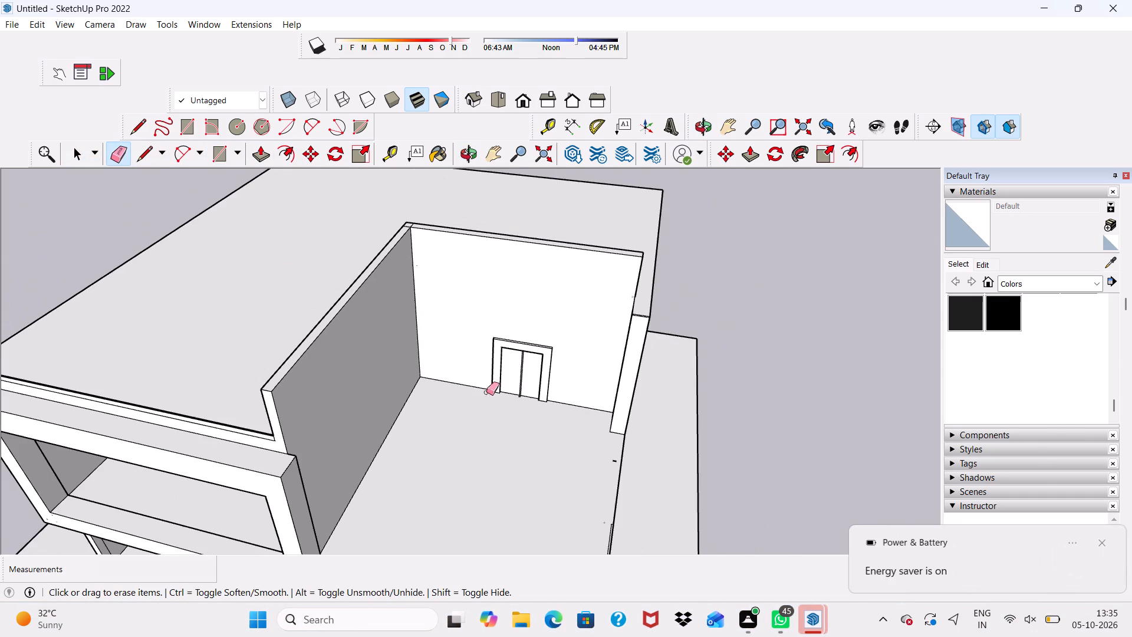
scroll(526, 439, "up", 1)
scroll(637, 464, "up", 5)
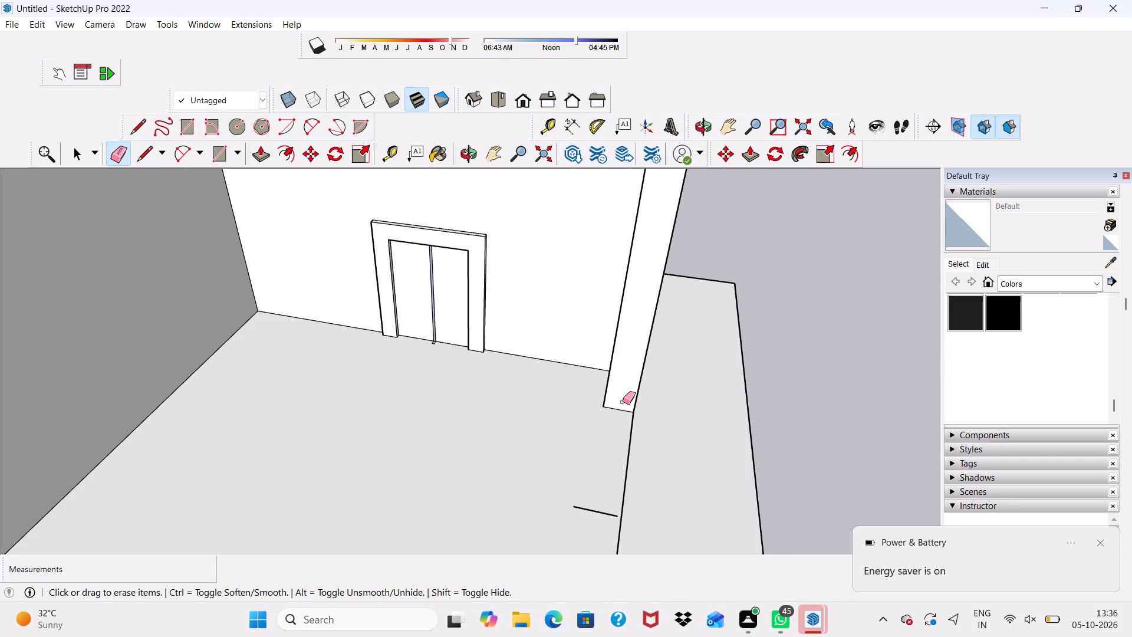
key("space")
scroll(623, 402, "down", 3)
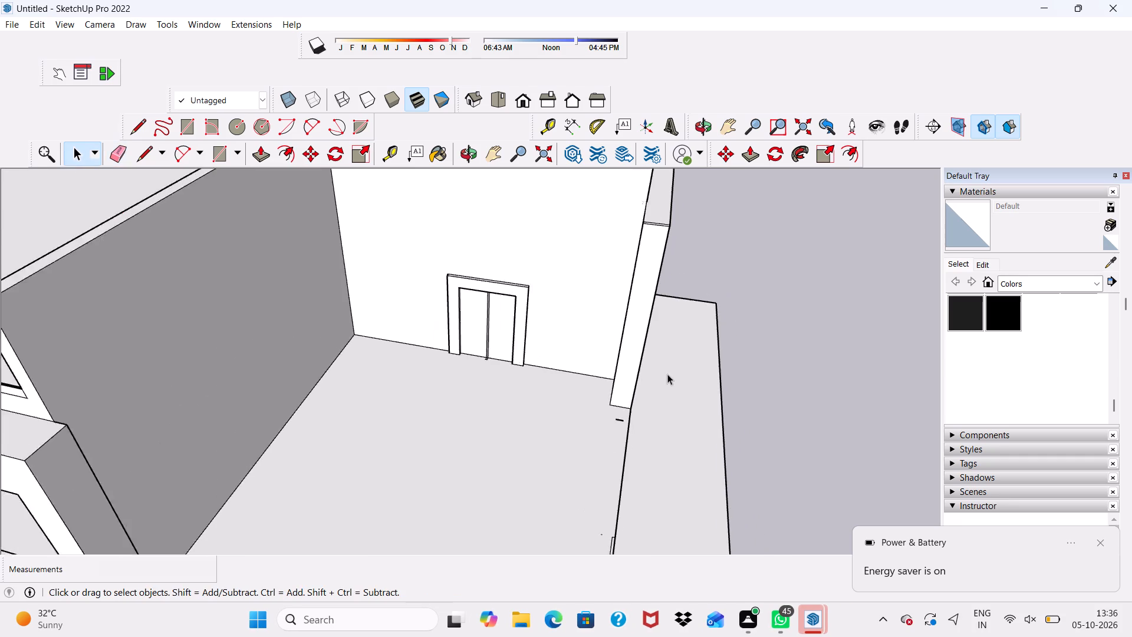
scroll(667, 374, "down", 6)
middle_click_drag(616, 271, 550, 239)
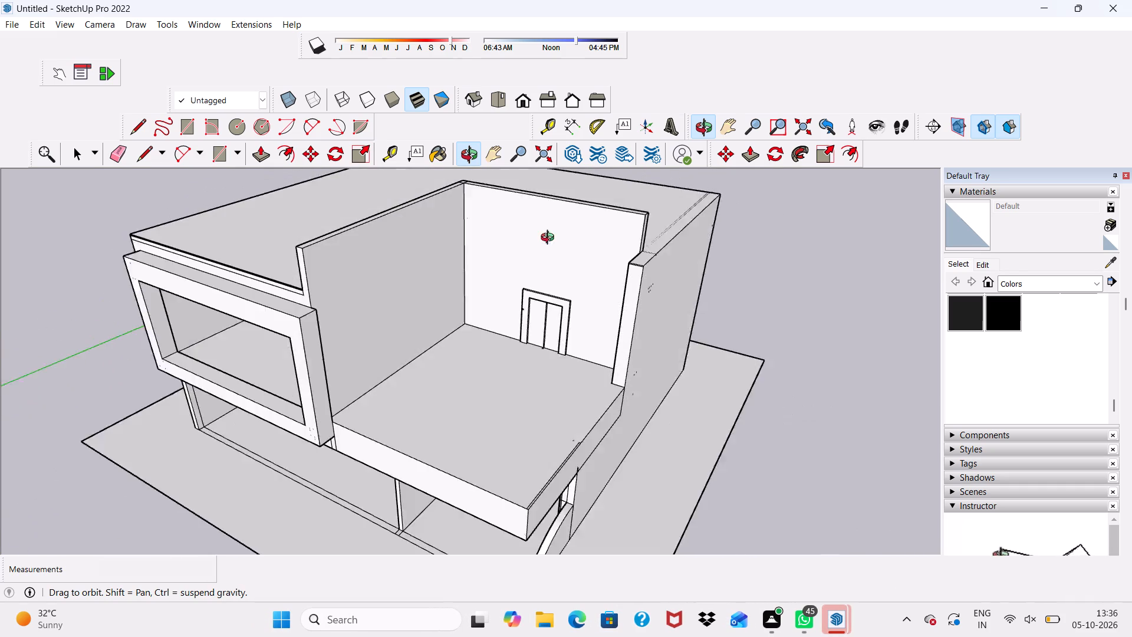
middle_click_drag(550, 239, 589, 228)
left_click(589, 228)
key("space")
scroll(511, 212, "up", 3)
scroll(511, 212, "down", 2)
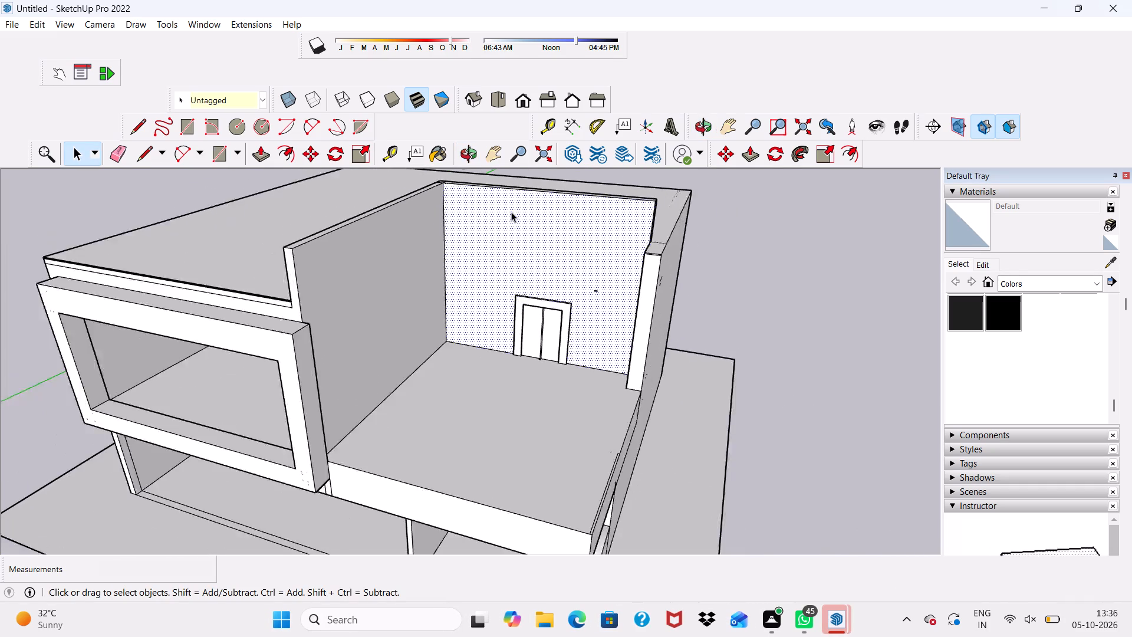
scroll(511, 212, "down", 2)
middle_click_drag(510, 211, 608, 248)
scroll(605, 238, "up", 2)
key("space")
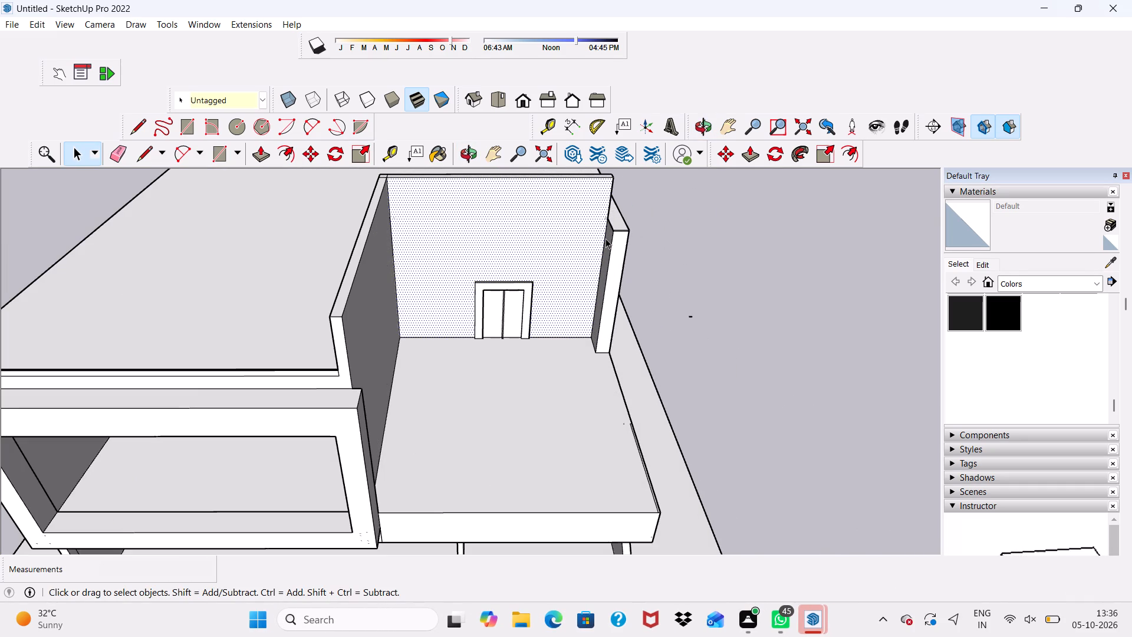
key("space")
scroll(597, 257, "down", 3)
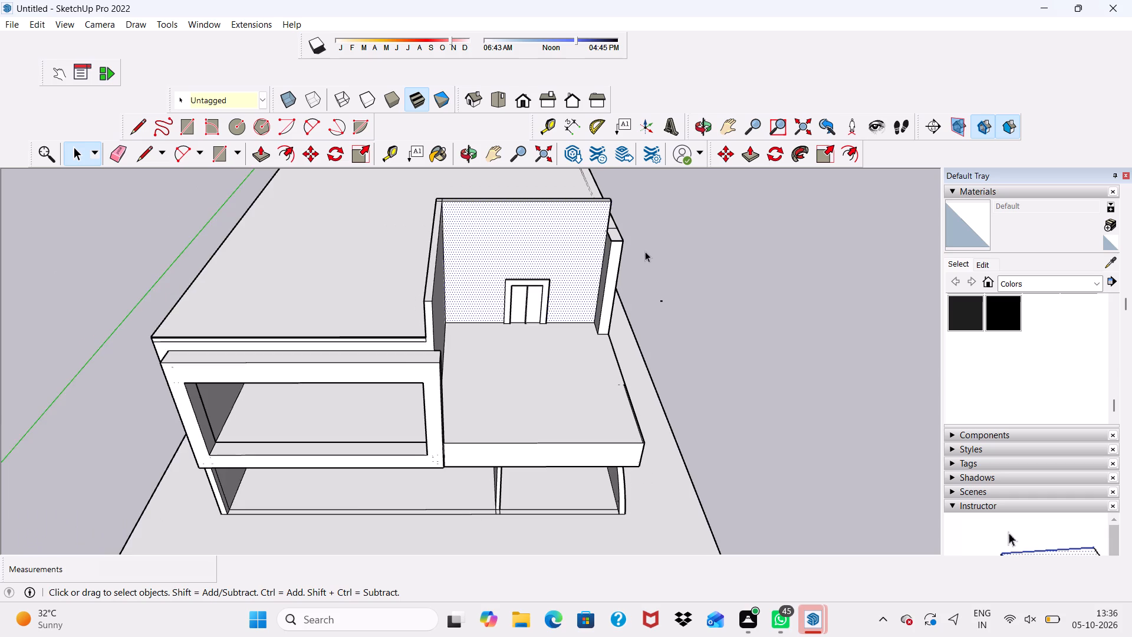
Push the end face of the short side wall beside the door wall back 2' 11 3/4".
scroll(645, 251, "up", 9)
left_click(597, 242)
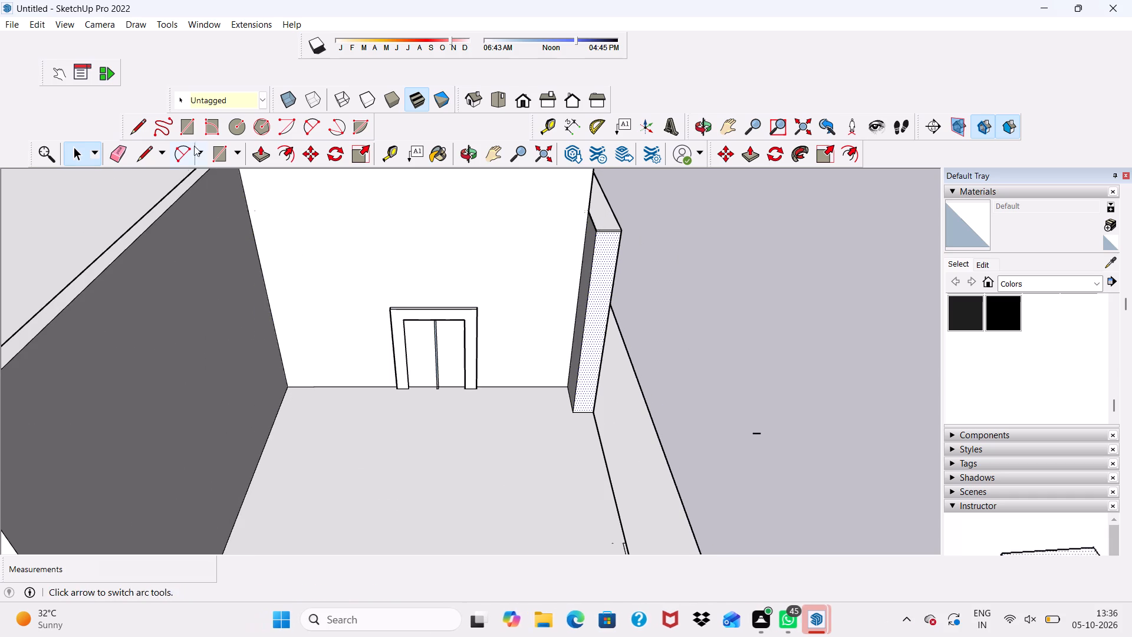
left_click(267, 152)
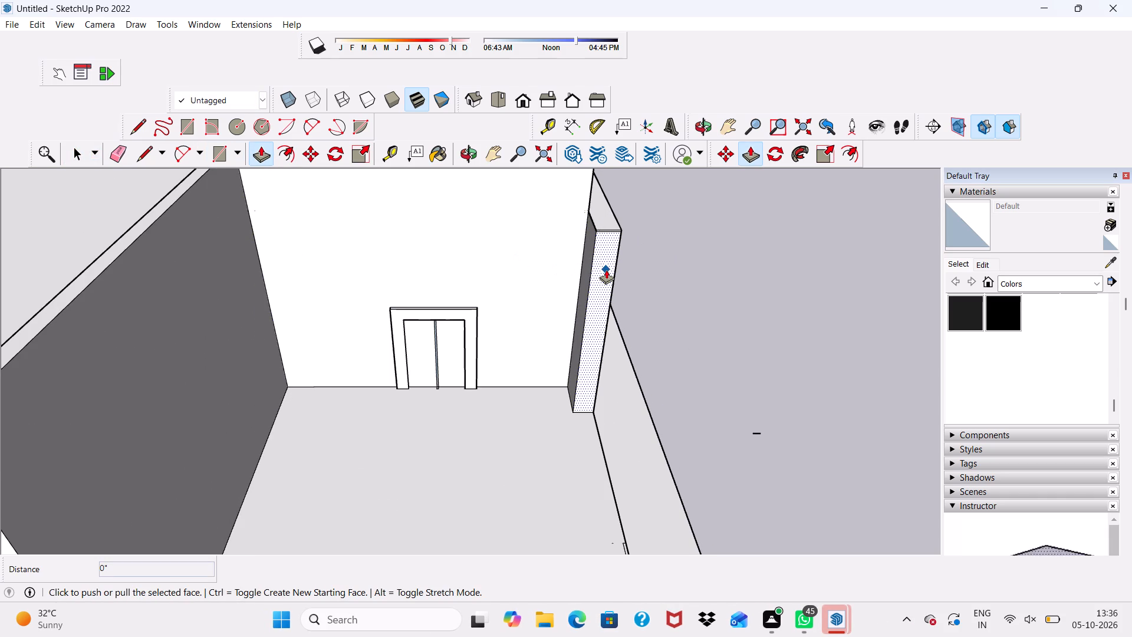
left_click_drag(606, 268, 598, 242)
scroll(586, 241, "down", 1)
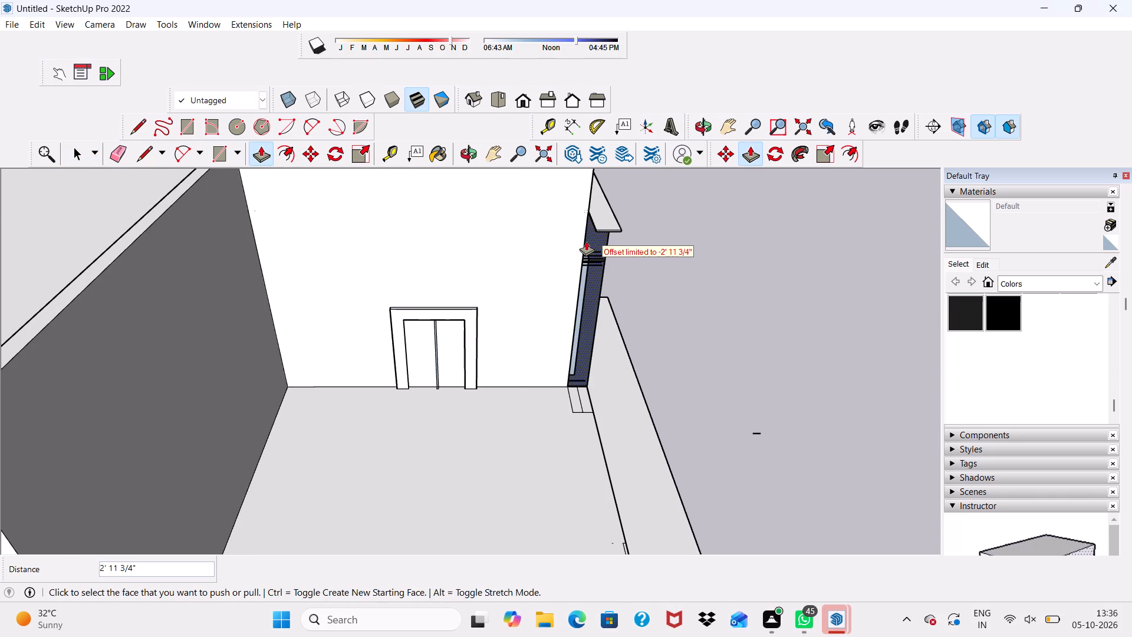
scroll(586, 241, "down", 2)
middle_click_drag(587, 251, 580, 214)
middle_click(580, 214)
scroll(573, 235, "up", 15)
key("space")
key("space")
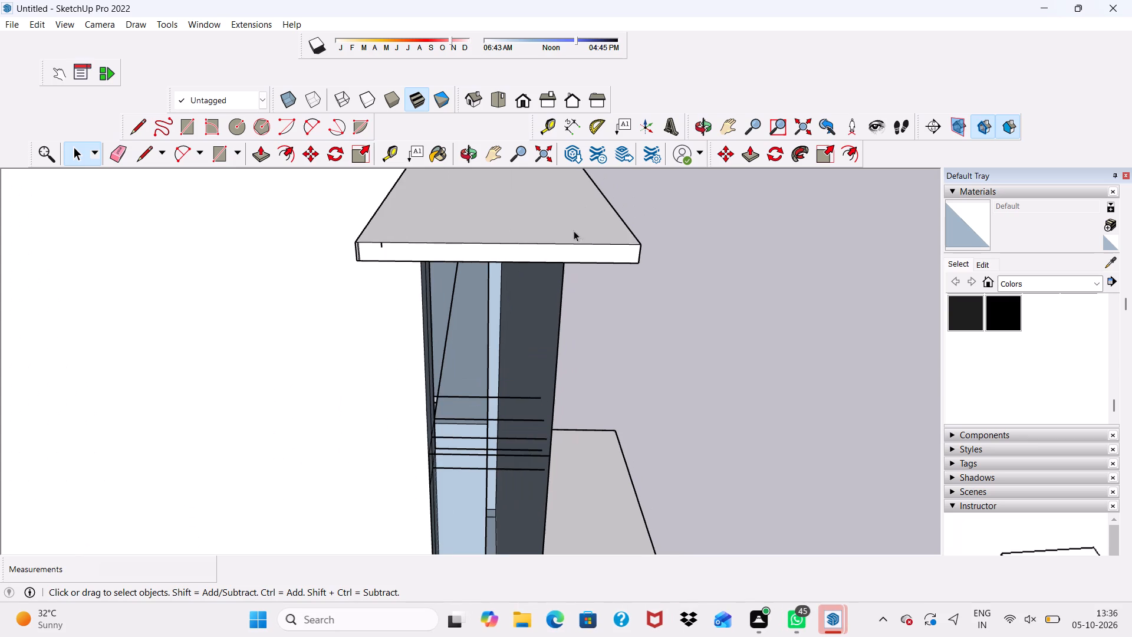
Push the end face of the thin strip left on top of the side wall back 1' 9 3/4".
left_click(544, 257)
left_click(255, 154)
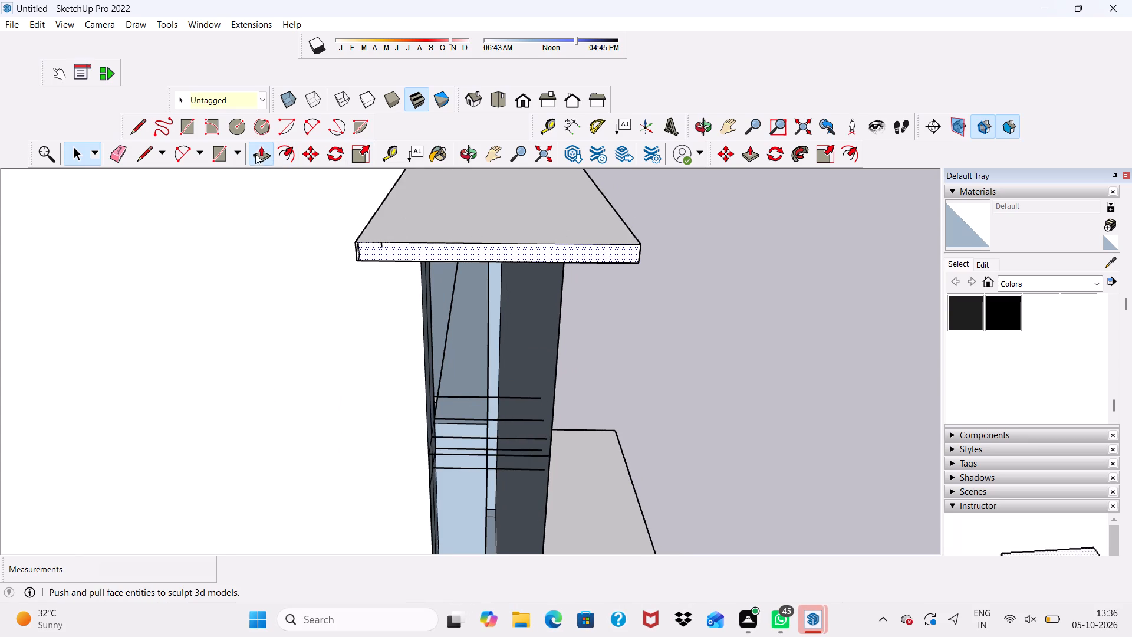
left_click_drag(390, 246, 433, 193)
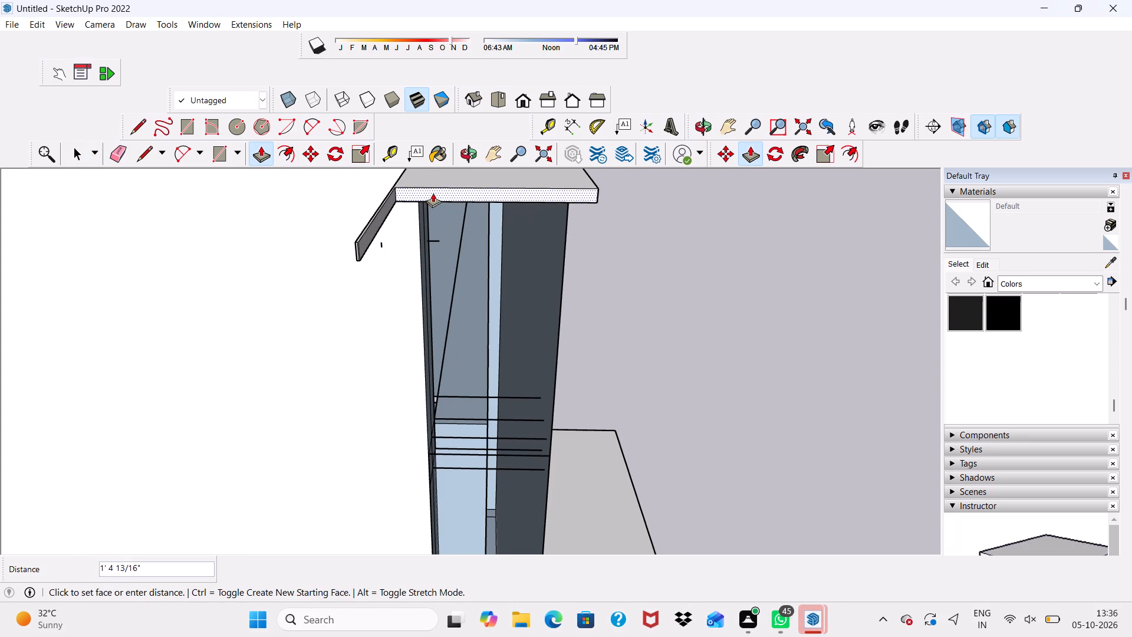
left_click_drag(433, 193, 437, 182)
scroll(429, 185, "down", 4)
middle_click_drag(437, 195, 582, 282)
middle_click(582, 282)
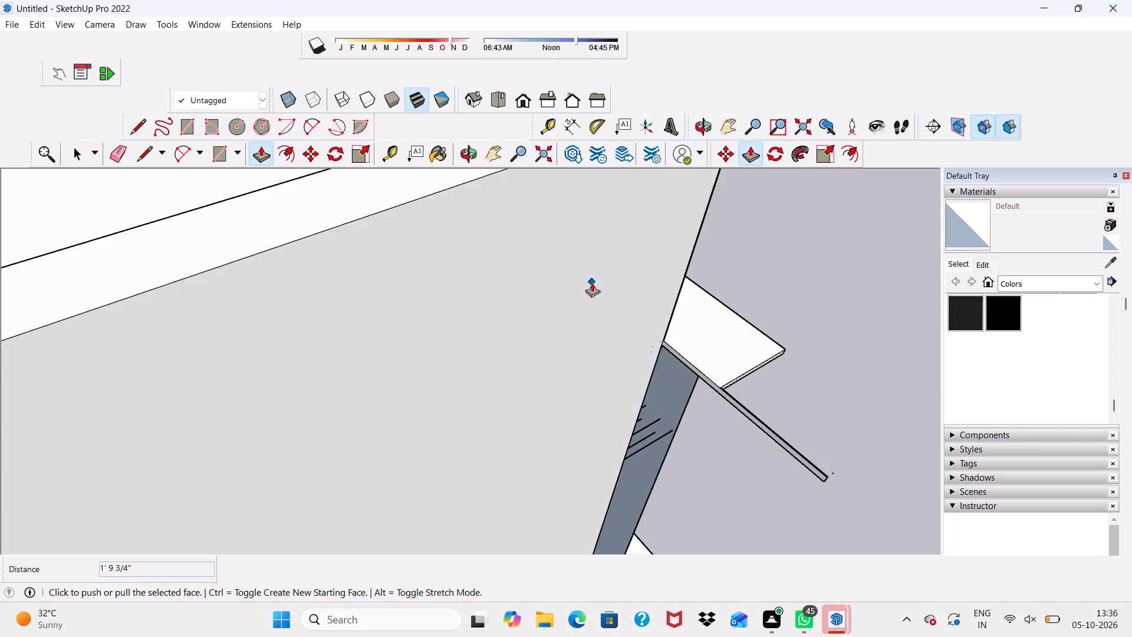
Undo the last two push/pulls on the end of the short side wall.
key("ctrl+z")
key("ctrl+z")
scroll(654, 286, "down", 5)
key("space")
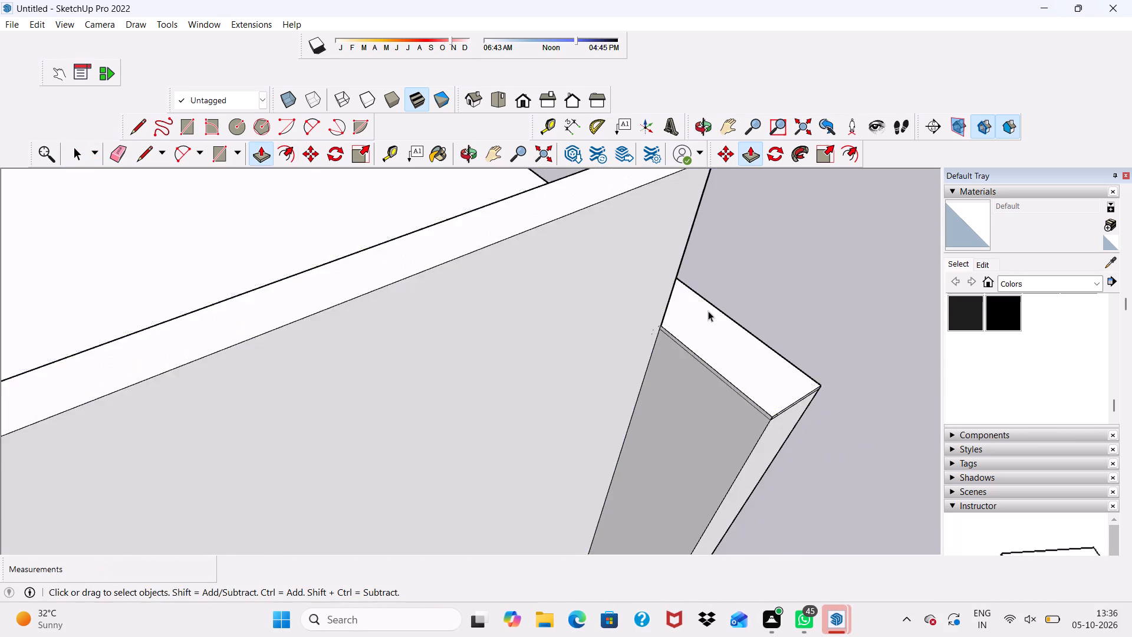
Pull the end face of the short side wall forward about 21' 9 1/16" to the terrace's front edge.
scroll(708, 311, "down", 3)
middle_click_drag(720, 327, 611, 194)
scroll(625, 214, "down", 10)
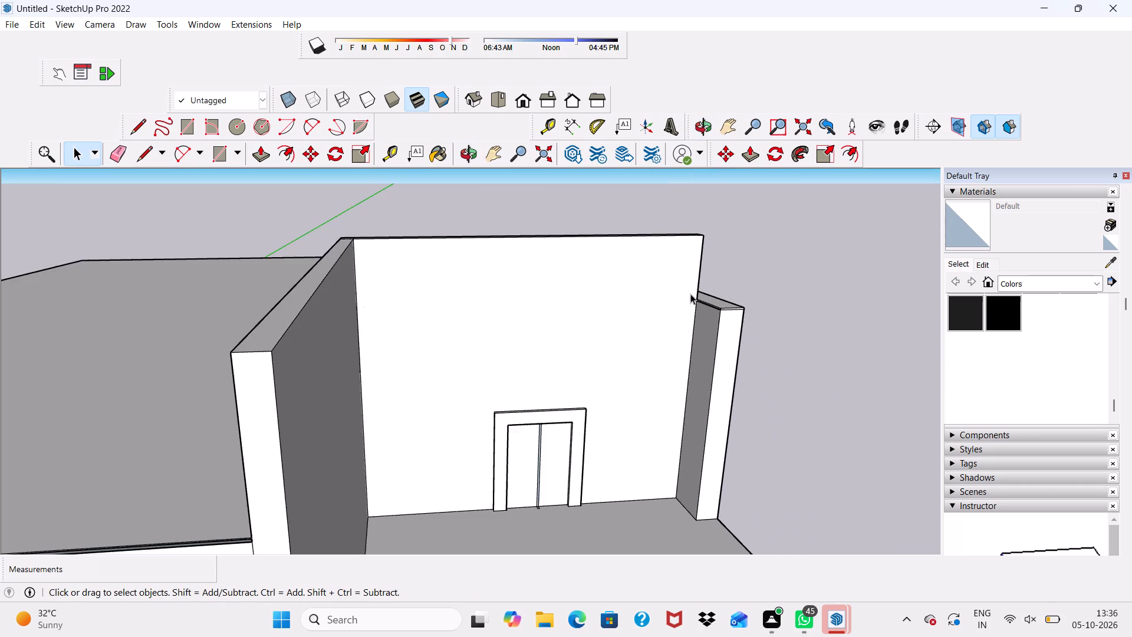
scroll(690, 294, "down", 3)
middle_click_drag(691, 300, 585, 317)
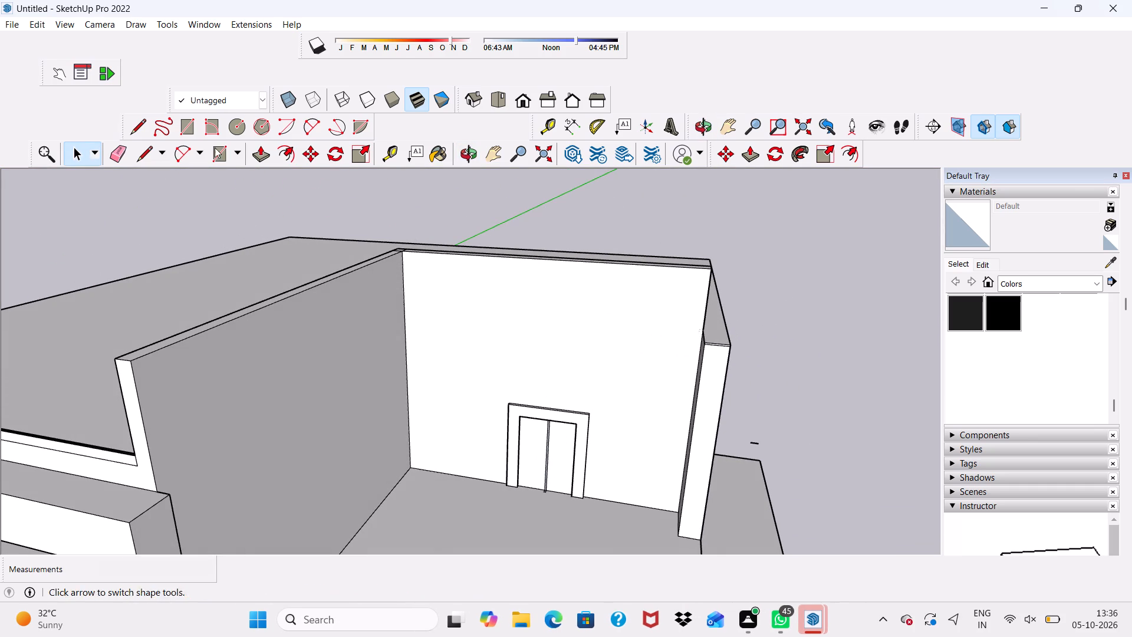
scroll(196, 176, "up", 2)
scroll(174, 122, "up", 1)
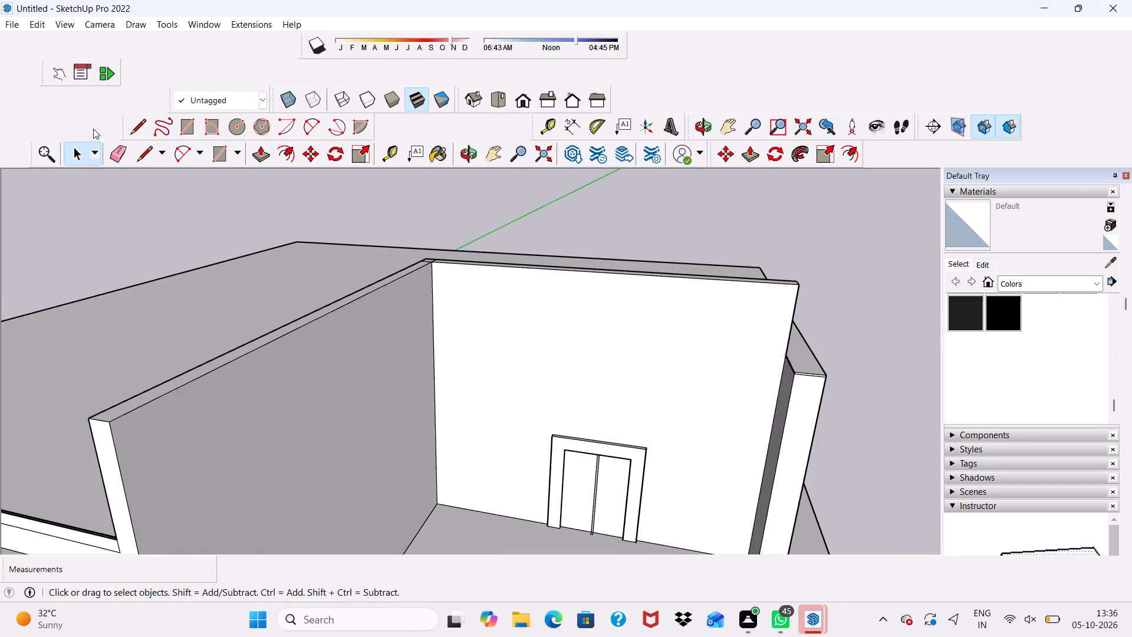
left_click(261, 152)
scroll(287, 197, "down", 5)
scroll(585, 340, "down", 1)
scroll(585, 352, "up", 4)
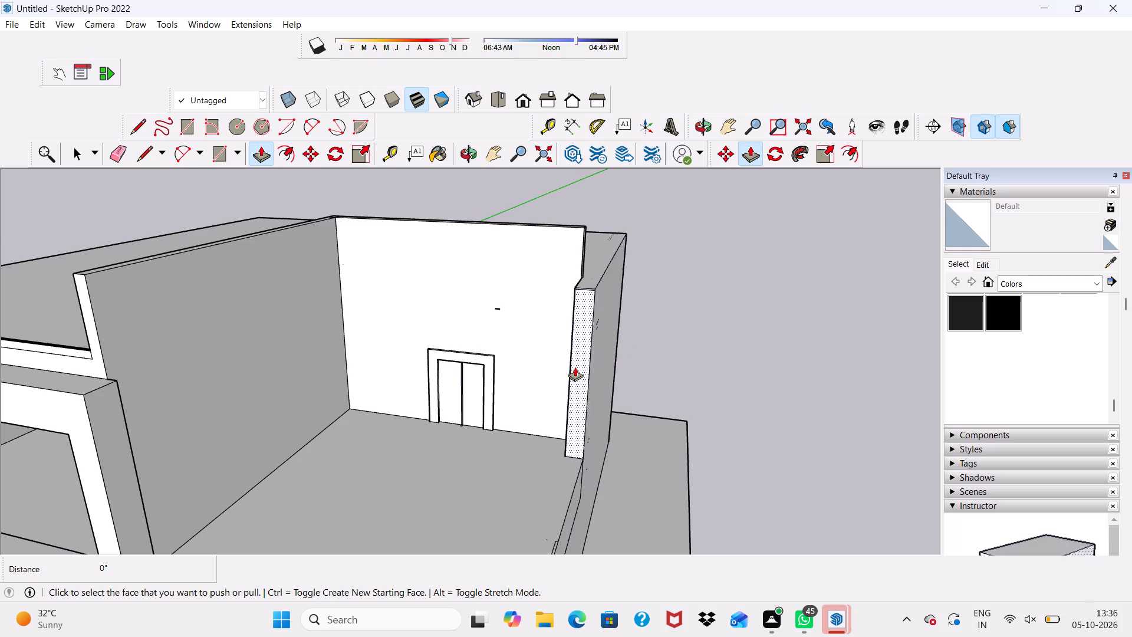
left_click(575, 366)
scroll(568, 369, "down", 10)
scroll(528, 451, "up", 2)
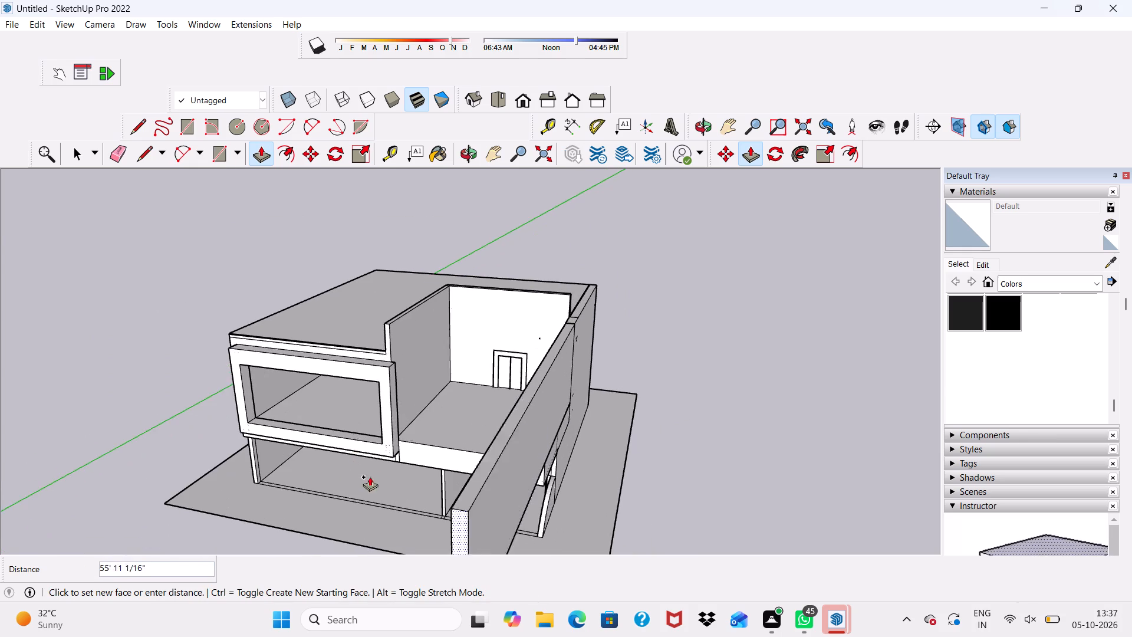
scroll(374, 475, "up", 3)
scroll(485, 439, "up", 2)
left_click(492, 438)
Extend the end face of the door wall 1' 5 7/16" to the outer face of the side wall.
scroll(623, 233, "up", 1)
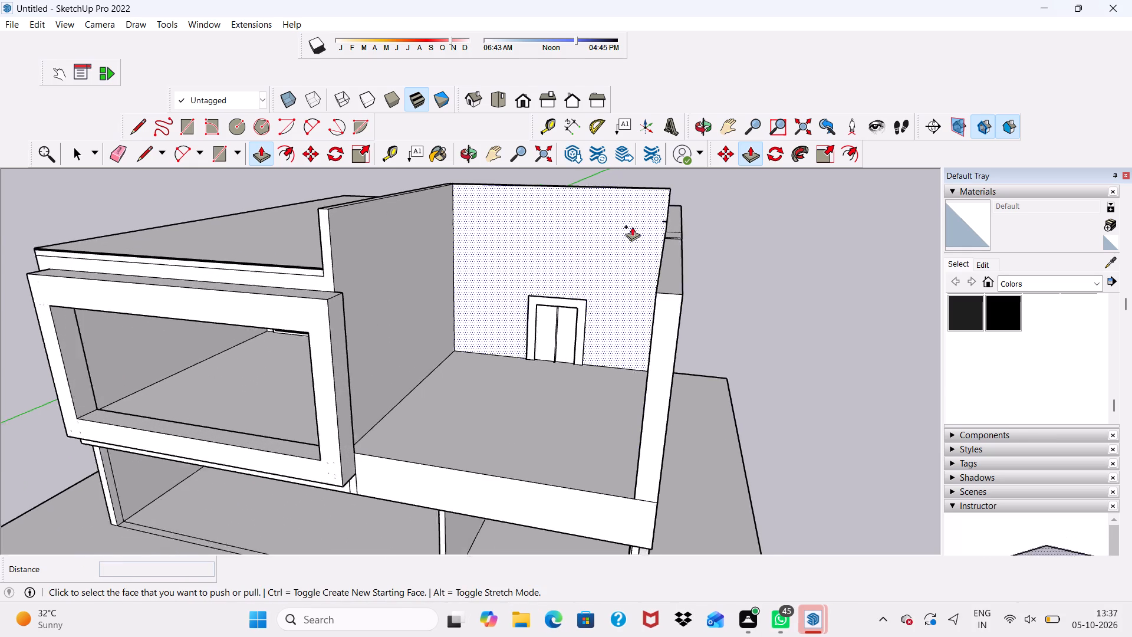
scroll(632, 226, "up", 4)
middle_click_drag(712, 232, 567, 320)
scroll(572, 369, "up", 2)
scroll(645, 308, "up", 3)
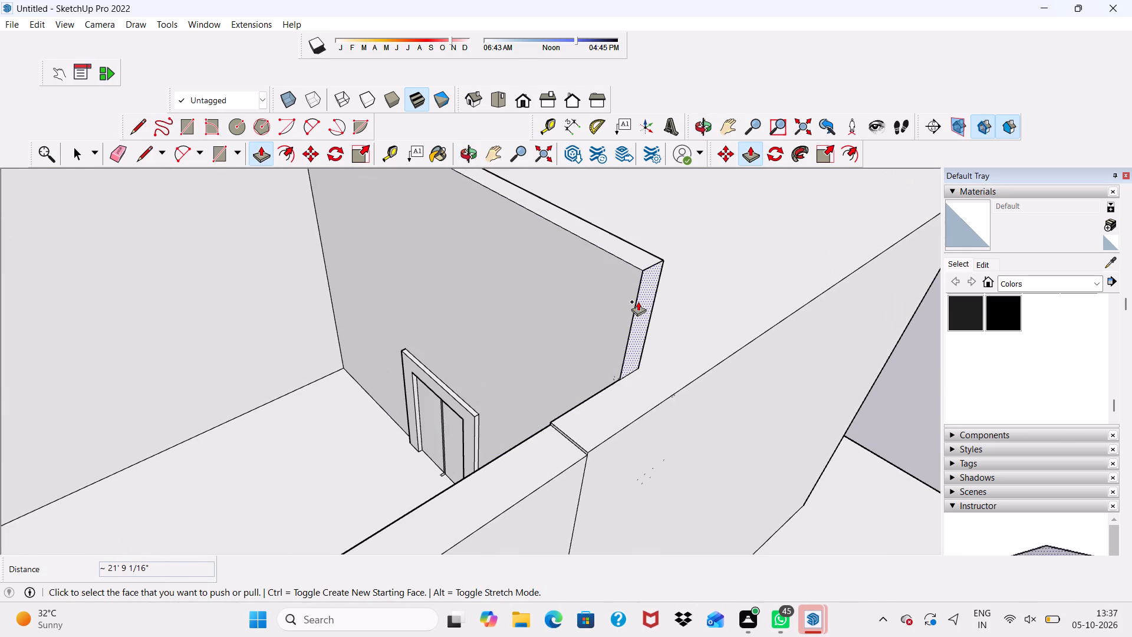
left_click(639, 300)
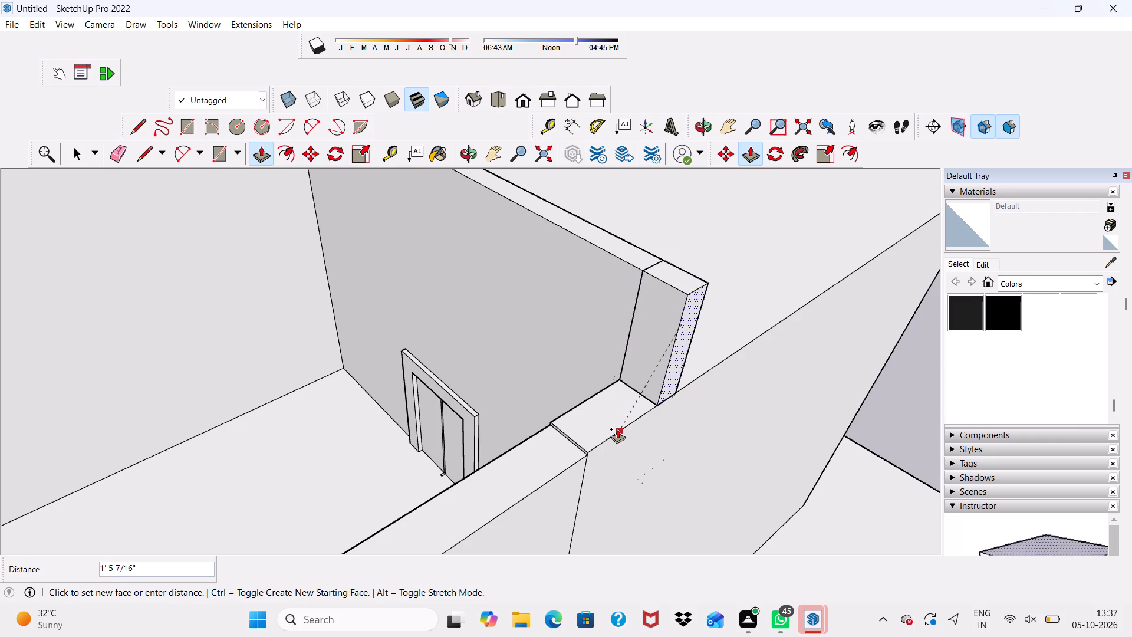
left_click(616, 432)
Pull the front face of the door wall's new extension about 24' 8 13/16" along the side wall to its front end.
scroll(595, 418, "down", 3)
scroll(644, 366, "up", 2)
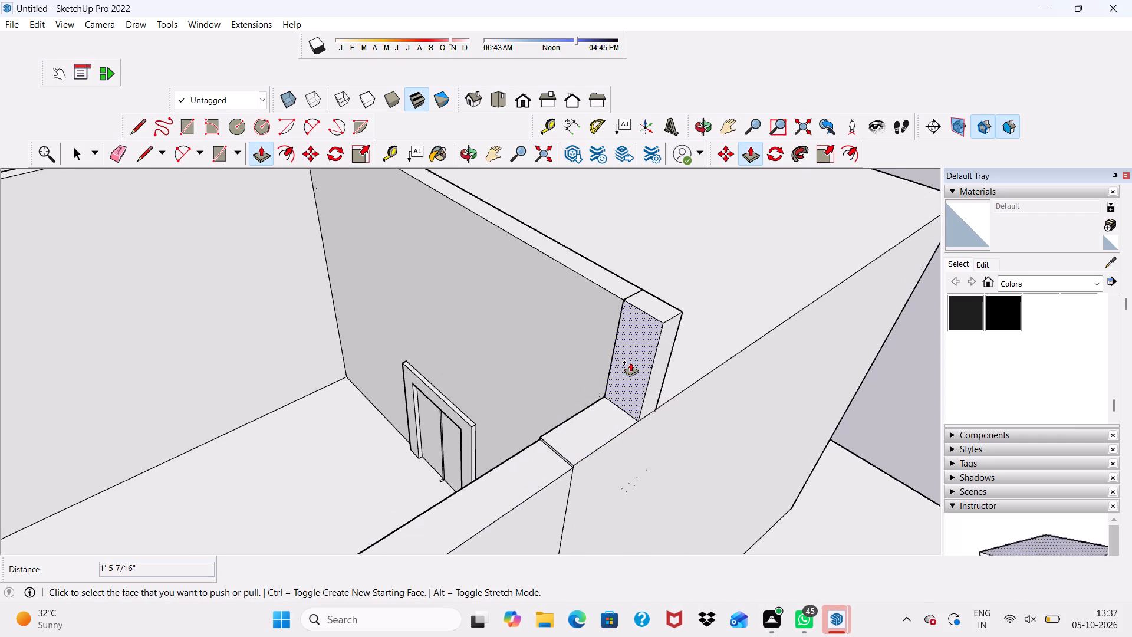
left_click(637, 357)
scroll(516, 464, "down", 12)
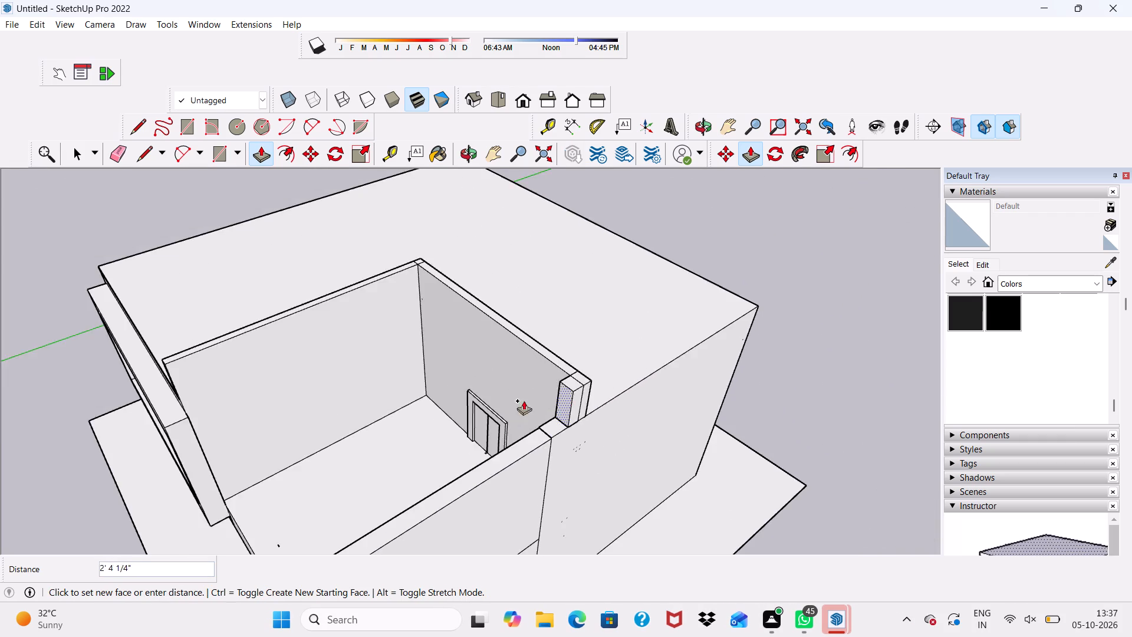
scroll(524, 400, "down", 1)
scroll(486, 423, "up", 1)
scroll(478, 431, "down", 1)
scroll(358, 493, "down", 9)
scroll(355, 513, "up", 5)
scroll(372, 499, "down", 1)
scroll(372, 499, "up", 7)
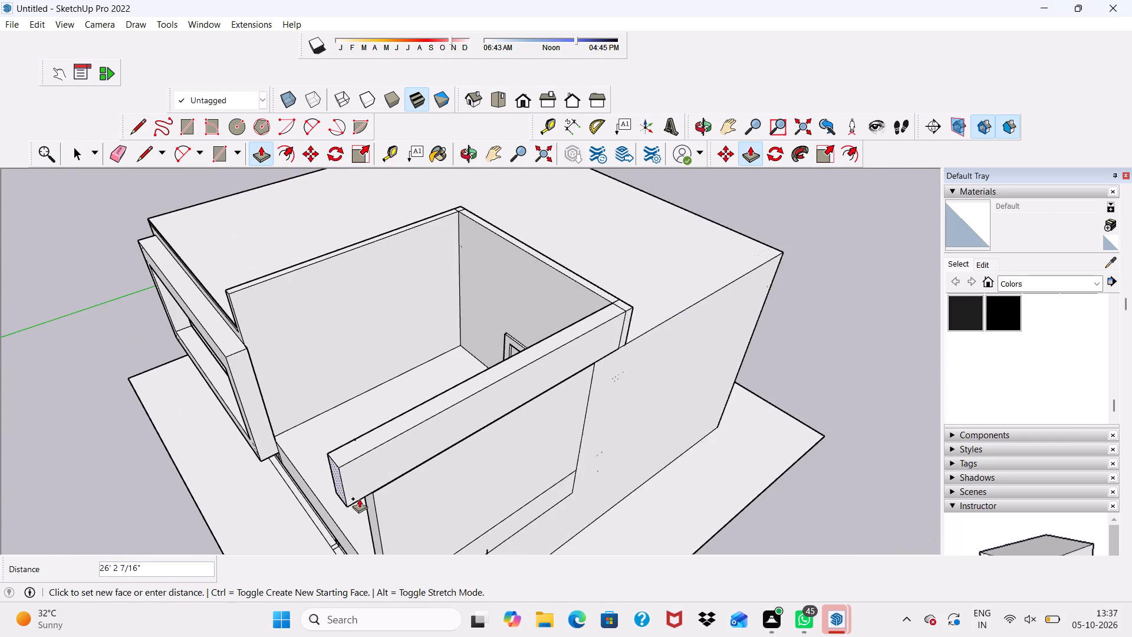
scroll(359, 498, "up", 3)
left_click(381, 493)
Close the gap in the side wall by raising the top face of its lower part 3 9/16" to the upper part.
scroll(317, 451, "down", 4)
middle_click_drag(318, 452, 533, 365)
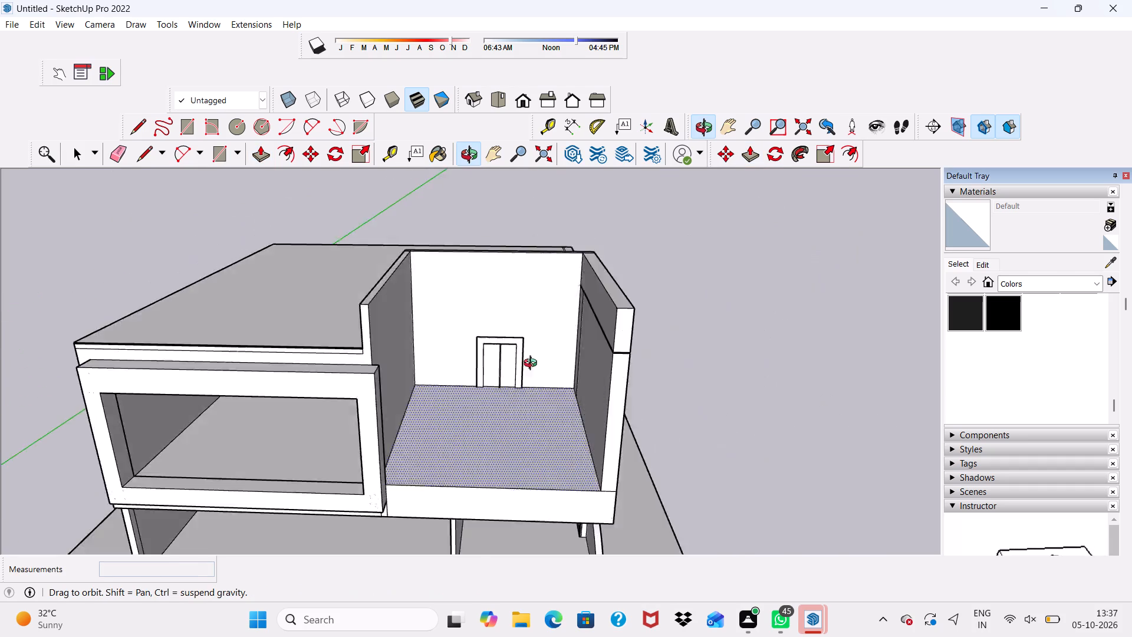
middle_click_drag(533, 365, 574, 346)
scroll(633, 324, "up", 13)
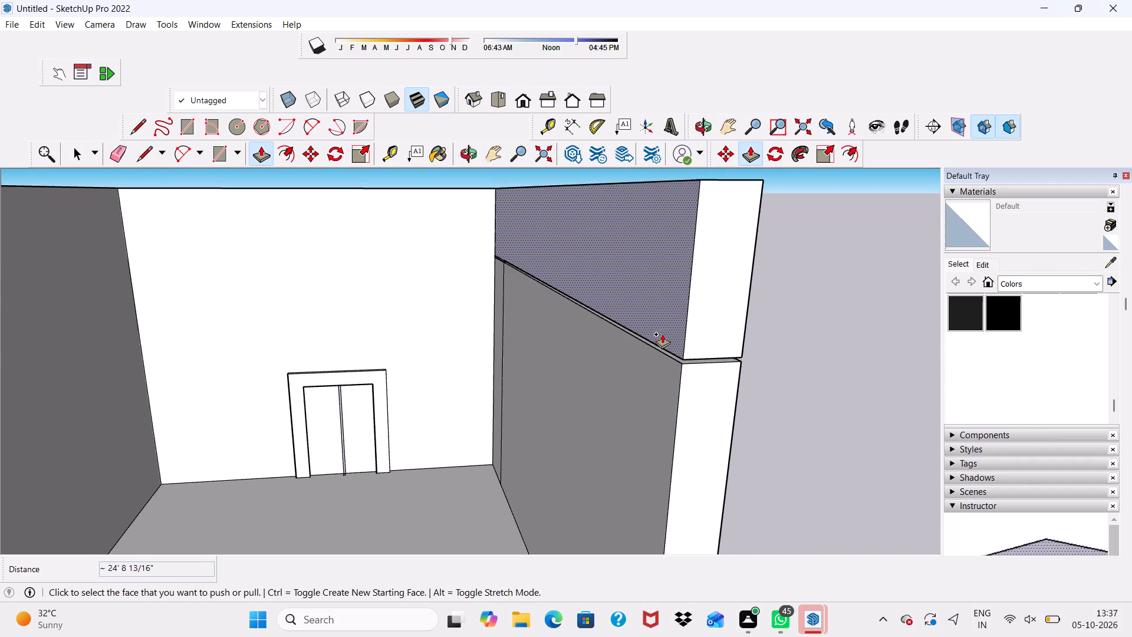
scroll(662, 334, "up", 14)
scroll(736, 384, "down", 1)
scroll(736, 384, "up", 4)
left_click(730, 380)
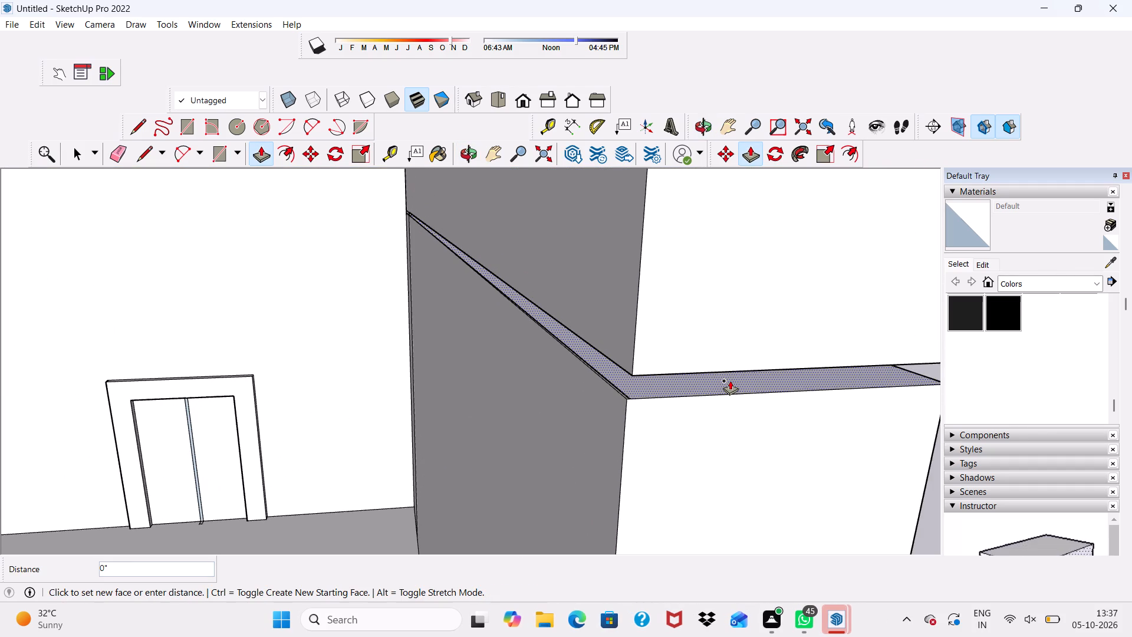
left_click(702, 313)
scroll(650, 326, "down", 4)
scroll(659, 355, "up", 9)
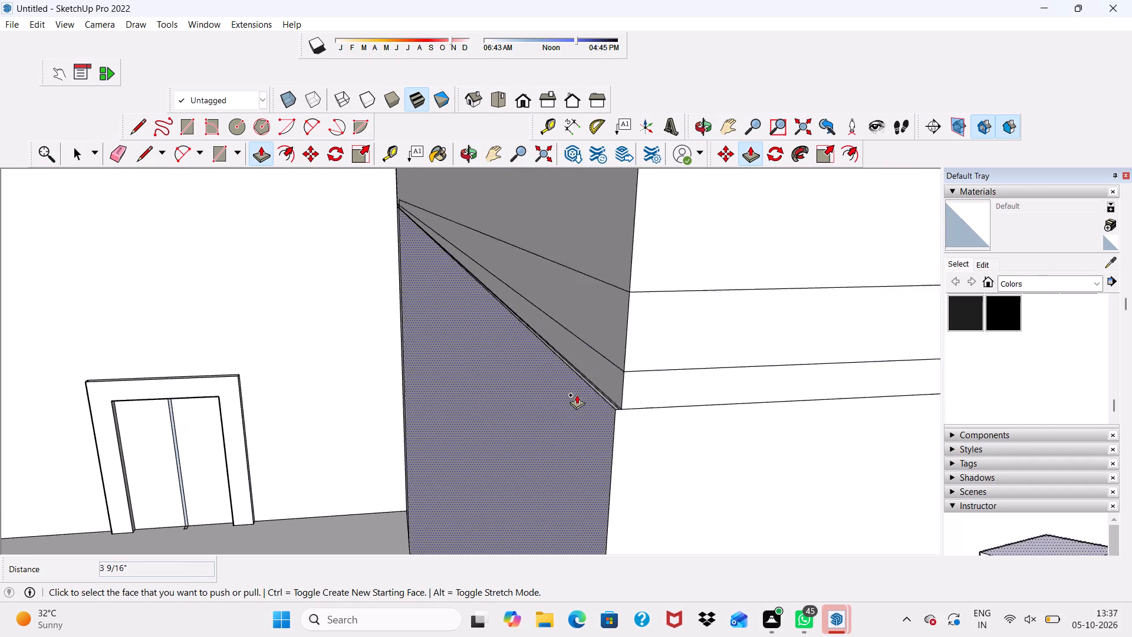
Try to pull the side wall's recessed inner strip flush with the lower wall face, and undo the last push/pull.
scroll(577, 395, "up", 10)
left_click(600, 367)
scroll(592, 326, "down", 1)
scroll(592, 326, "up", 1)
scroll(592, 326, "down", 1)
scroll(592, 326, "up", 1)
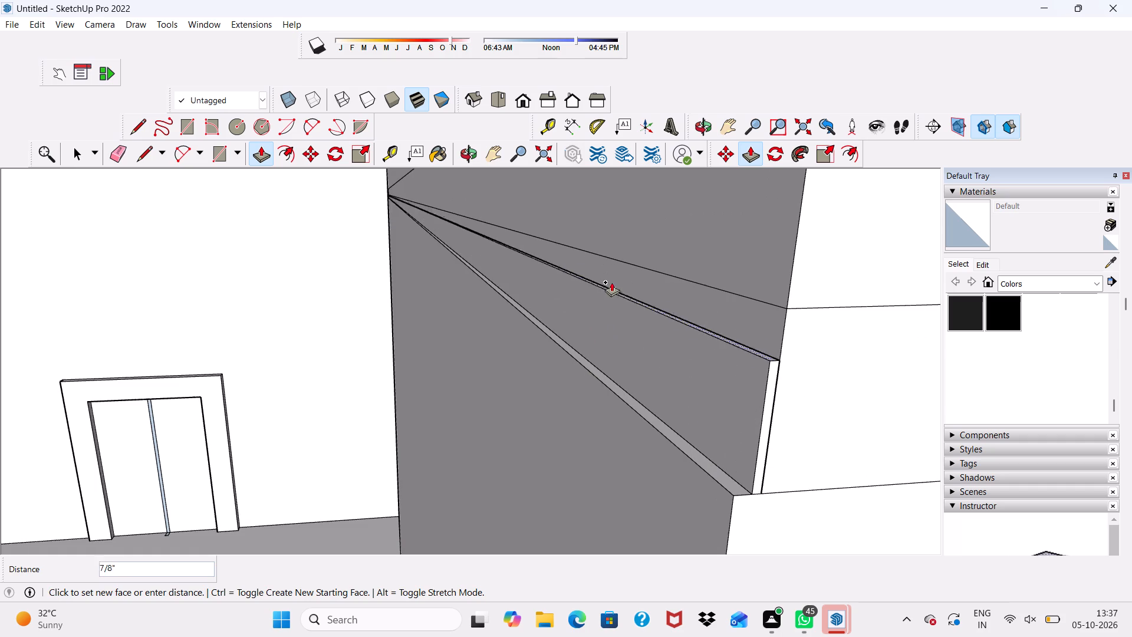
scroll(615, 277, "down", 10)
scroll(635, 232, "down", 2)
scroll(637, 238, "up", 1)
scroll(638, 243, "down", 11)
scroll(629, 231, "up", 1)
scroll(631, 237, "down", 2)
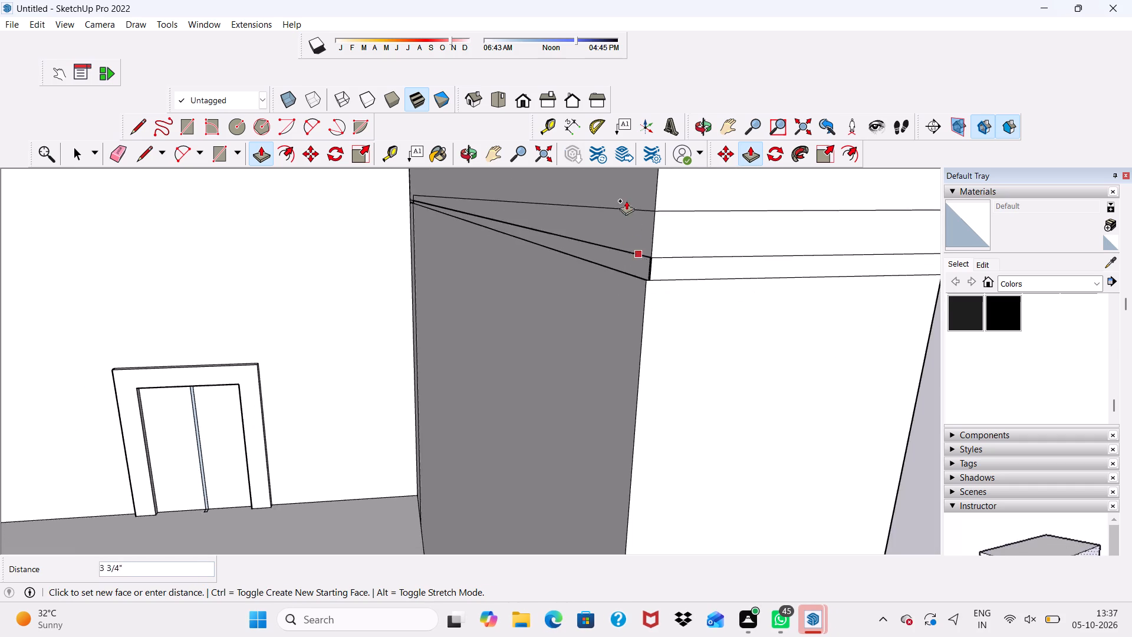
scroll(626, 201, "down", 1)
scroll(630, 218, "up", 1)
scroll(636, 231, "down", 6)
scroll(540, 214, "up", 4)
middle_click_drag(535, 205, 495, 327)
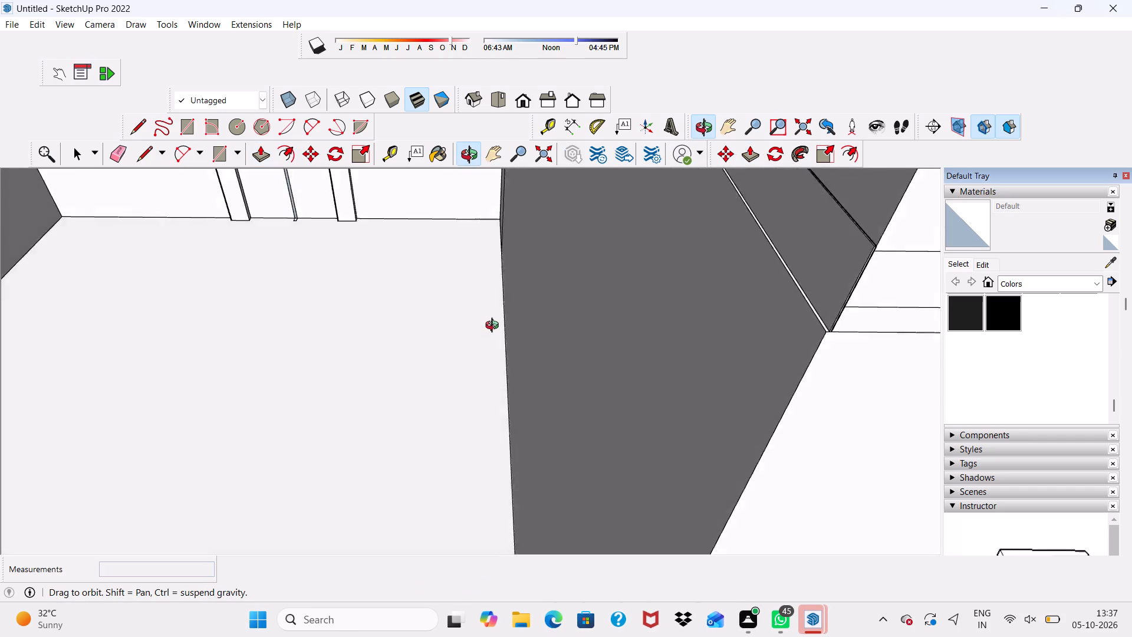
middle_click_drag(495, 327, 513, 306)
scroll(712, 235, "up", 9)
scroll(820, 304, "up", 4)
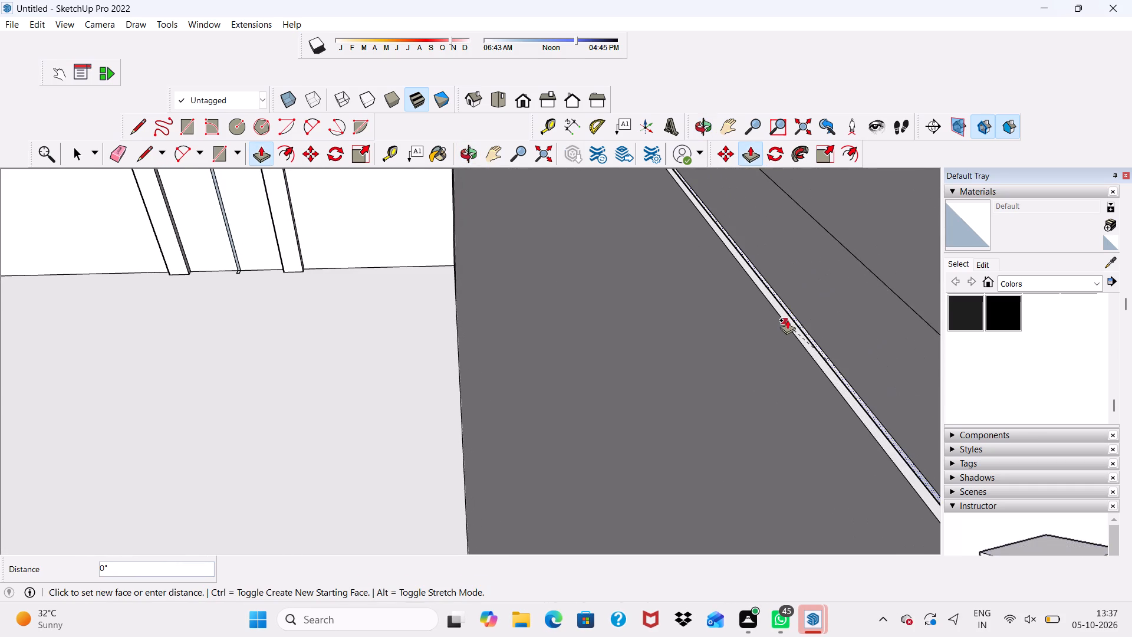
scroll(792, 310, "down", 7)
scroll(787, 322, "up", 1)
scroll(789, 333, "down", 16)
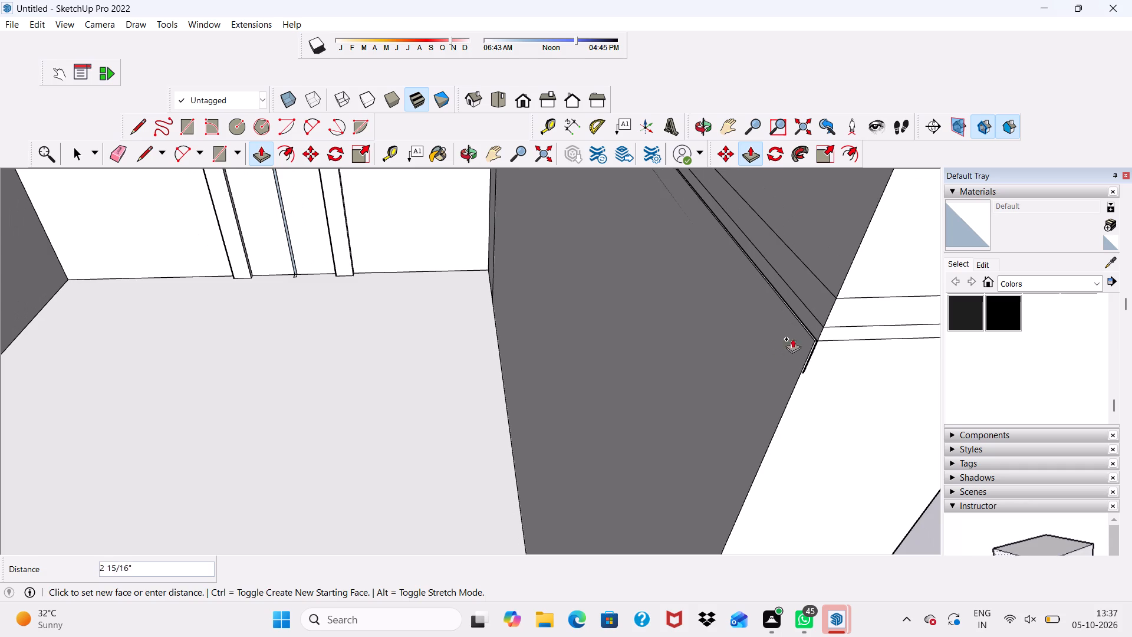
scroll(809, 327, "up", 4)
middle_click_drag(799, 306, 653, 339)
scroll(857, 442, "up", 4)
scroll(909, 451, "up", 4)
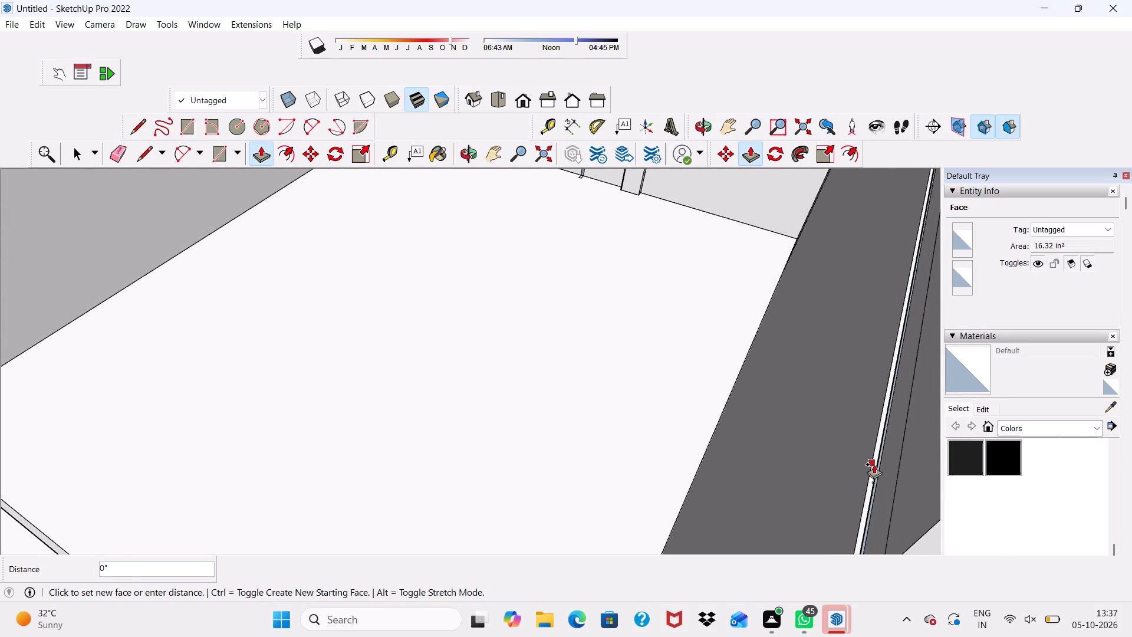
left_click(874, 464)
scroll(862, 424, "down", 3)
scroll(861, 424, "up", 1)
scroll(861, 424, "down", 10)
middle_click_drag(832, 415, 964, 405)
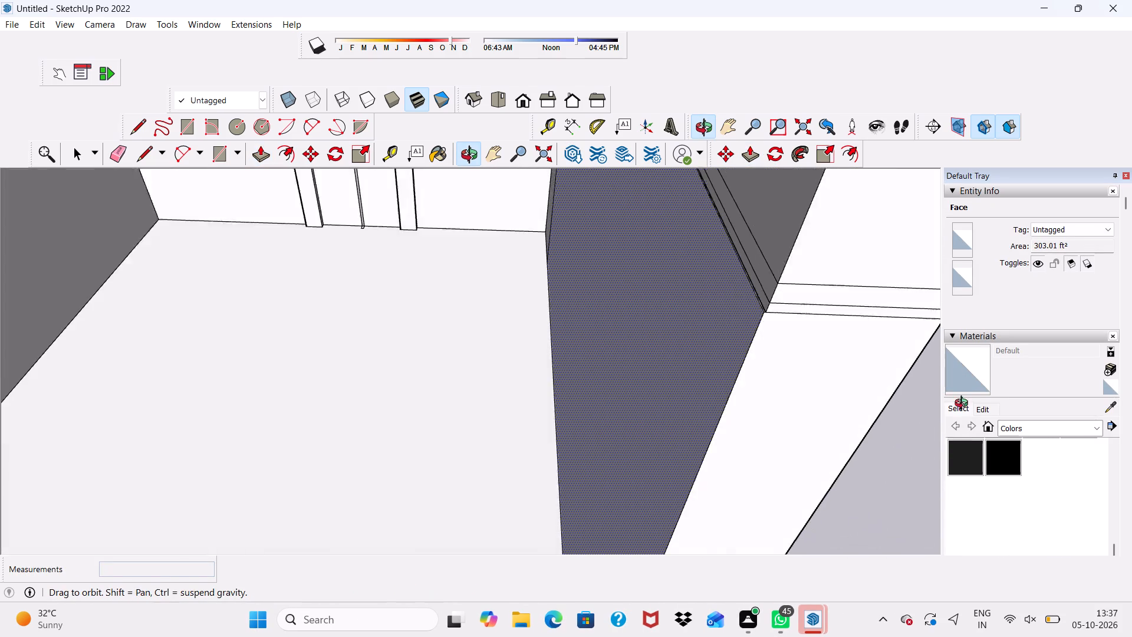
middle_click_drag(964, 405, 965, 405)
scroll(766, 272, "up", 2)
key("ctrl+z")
Fill the narrow ledge on the side wall's inner side with Push/Pull so the wall's upper and lower parts are flush.
scroll(745, 269, "up", 4)
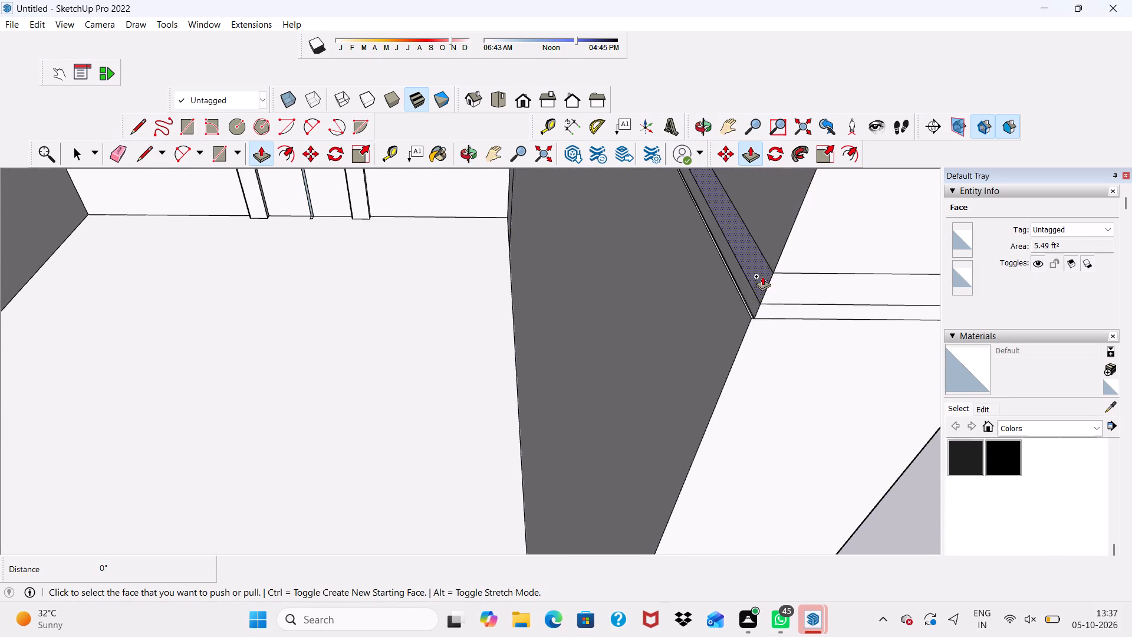
scroll(762, 276, "up", 10)
middle_click_drag(748, 271, 650, 291)
scroll(973, 353, "up", 4)
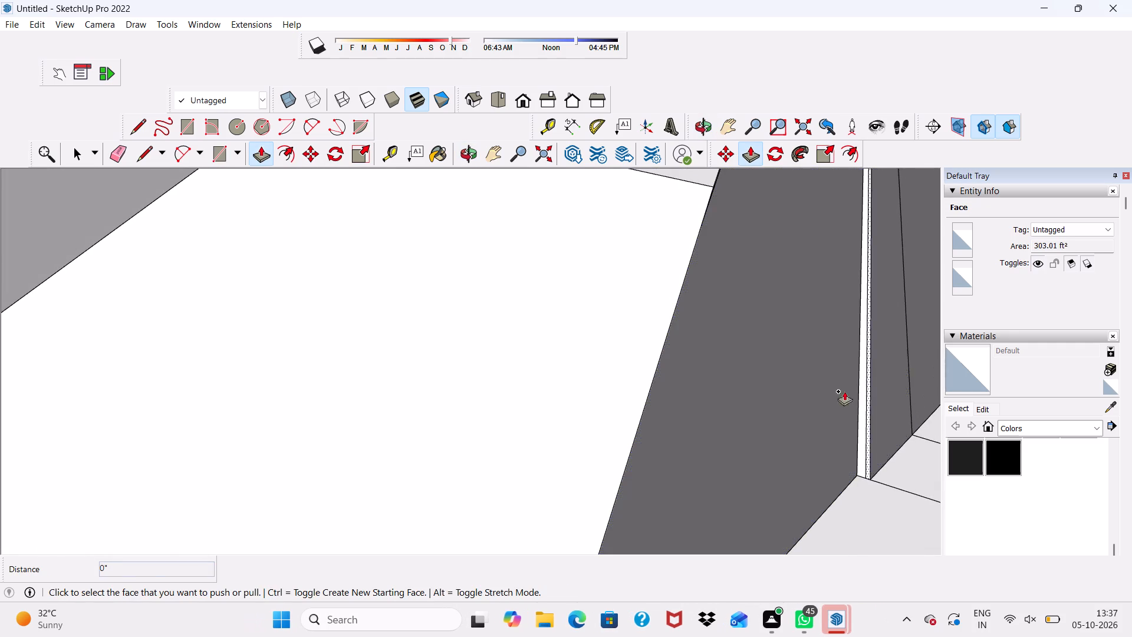
scroll(842, 389, "up", 2)
left_click(859, 378)
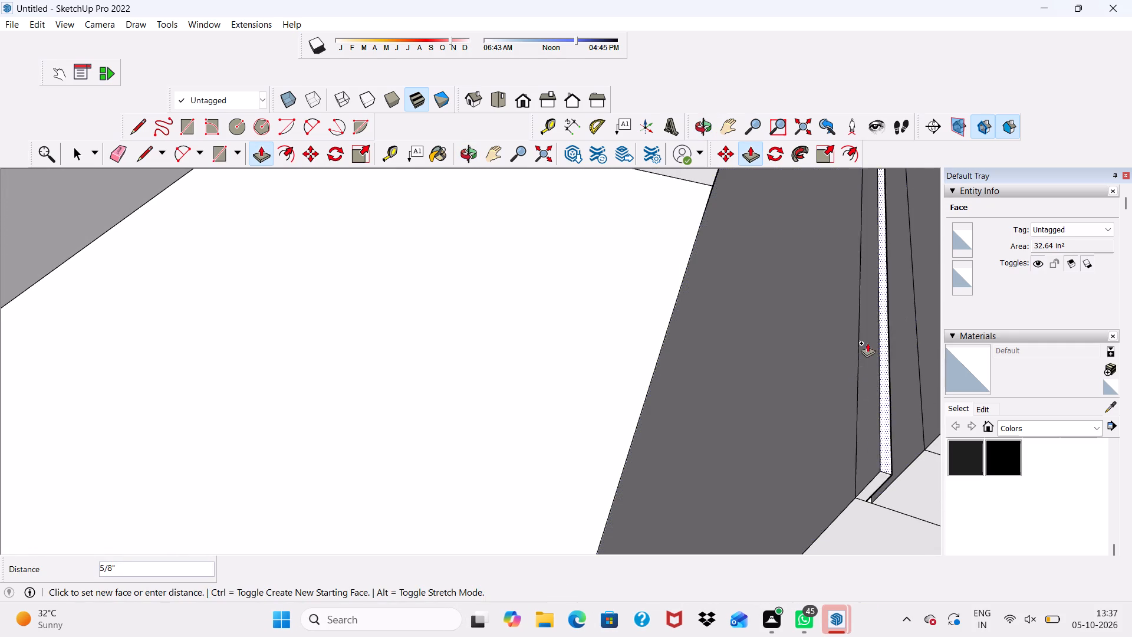
scroll(867, 343, "down", 12)
scroll(920, 280, "down", 18)
scroll(904, 273, "up", 2)
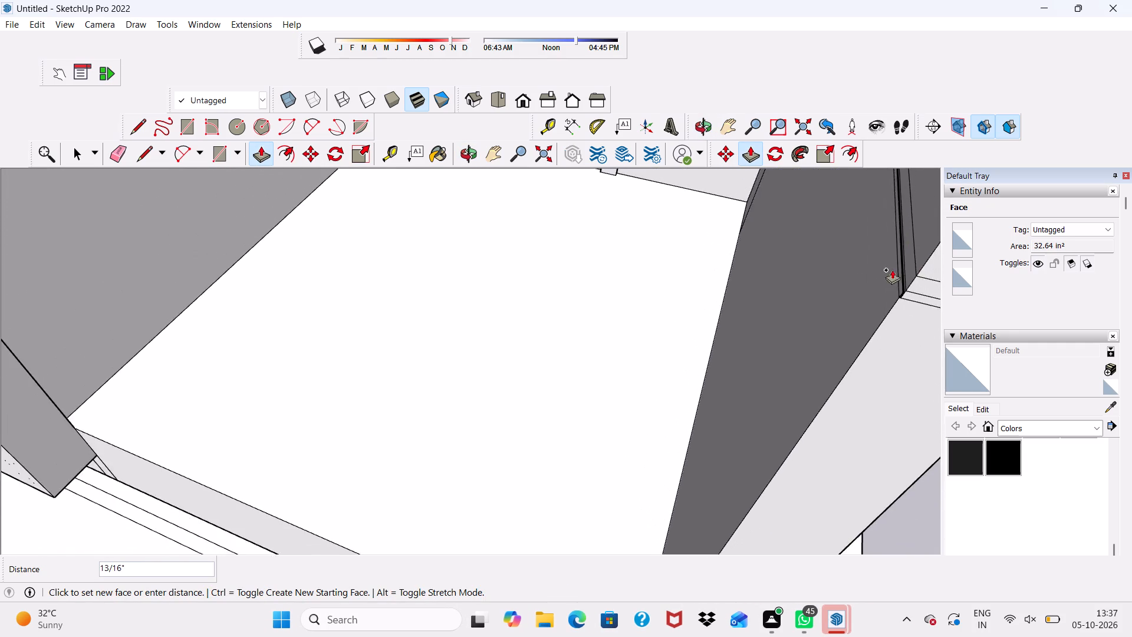
scroll(881, 244, "down", 20)
scroll(881, 244, "down", 4)
scroll(912, 177, "up", 4)
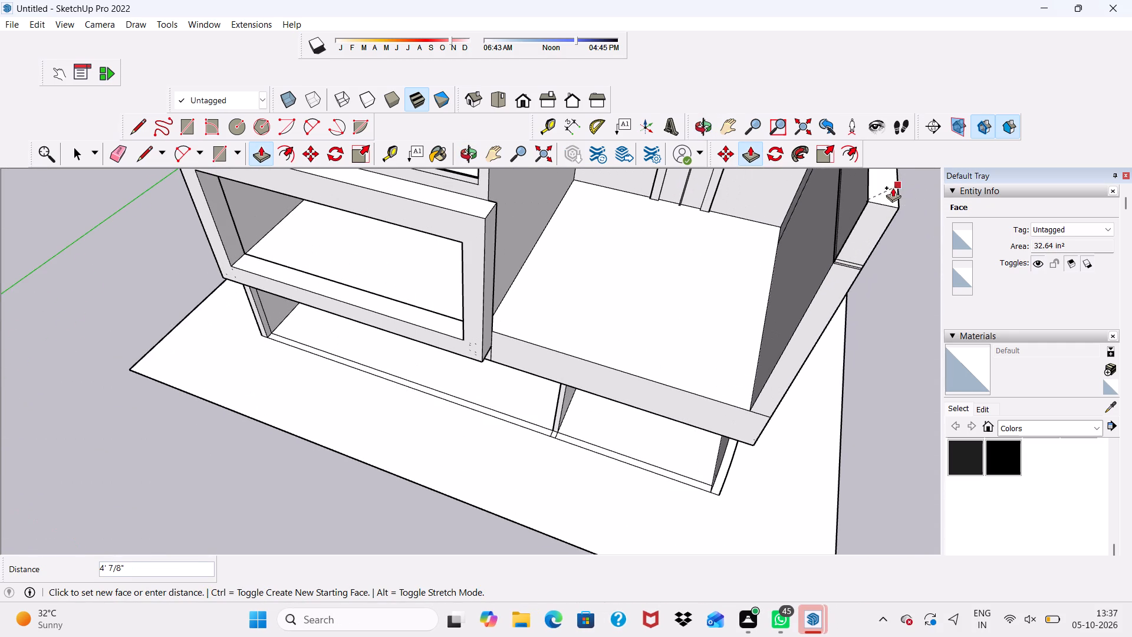
left_click(887, 198)
scroll(842, 238, "up", 12)
key("space")
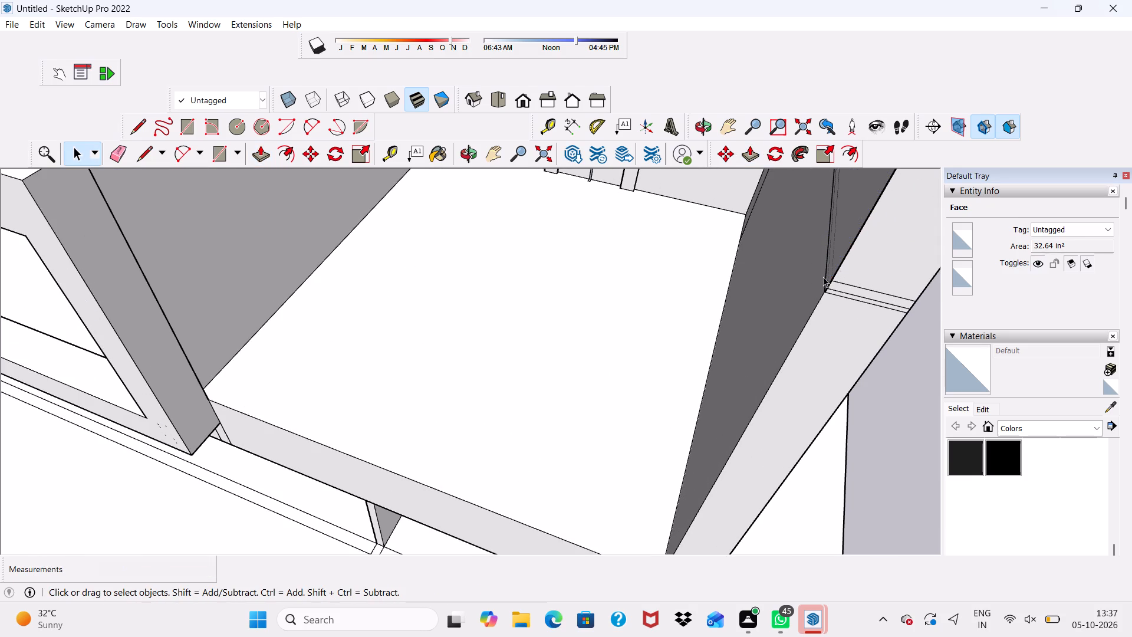
Erase the leftover edges across the side wall's front end and along its inner face.
left_click(116, 152)
left_click_drag(885, 284, 863, 310)
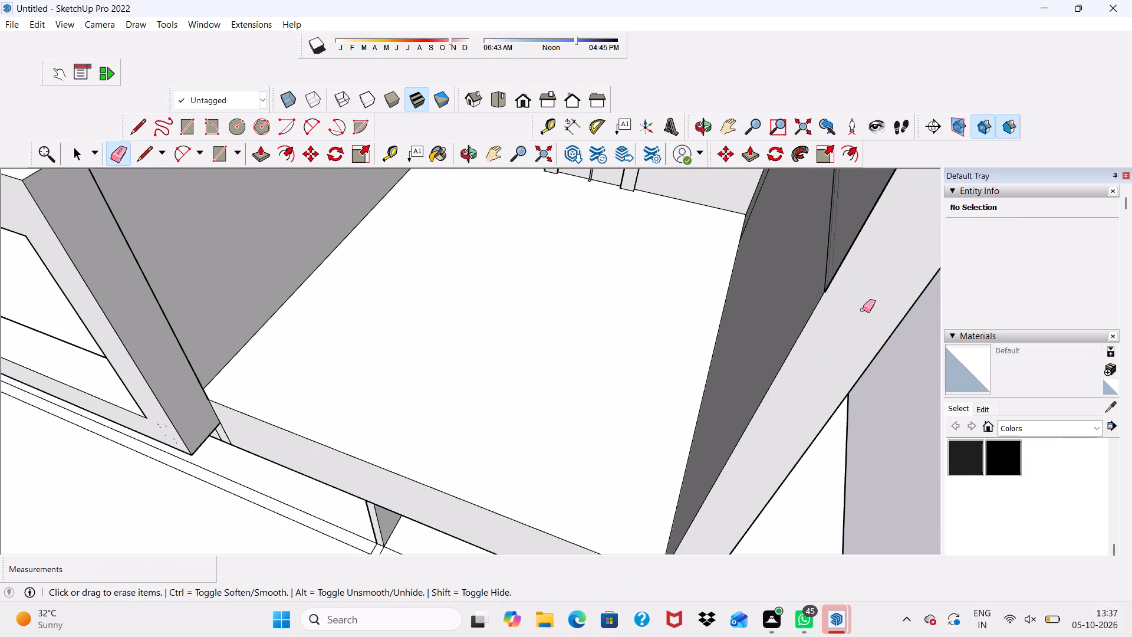
middle_click_drag(765, 303, 858, 290)
scroll(799, 260, "down", 10)
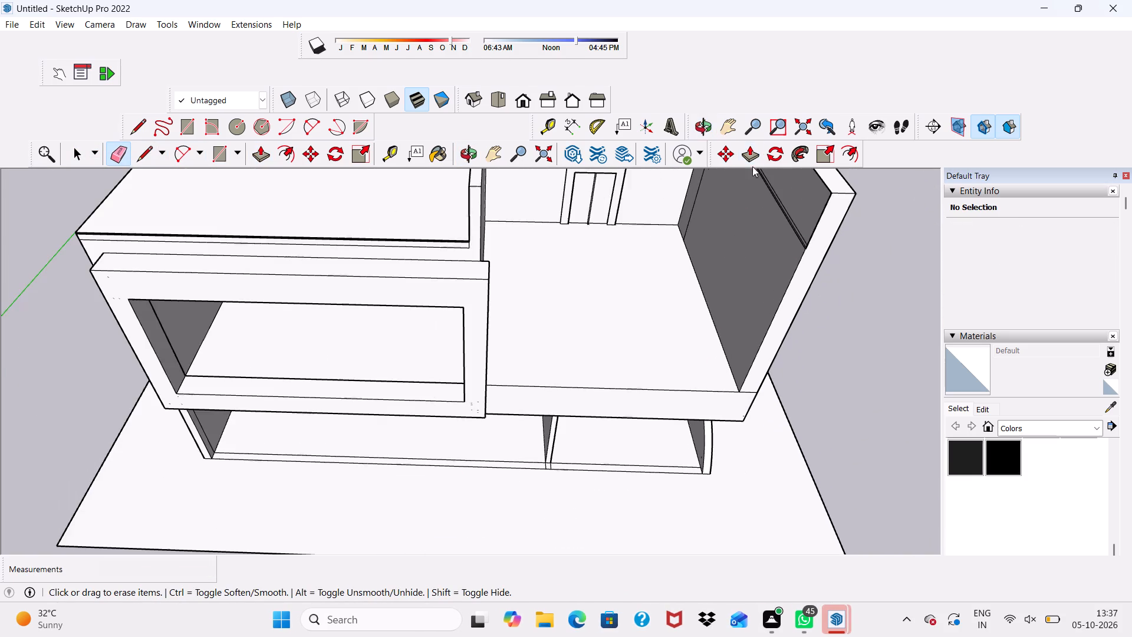
left_click_drag(769, 189, 766, 212)
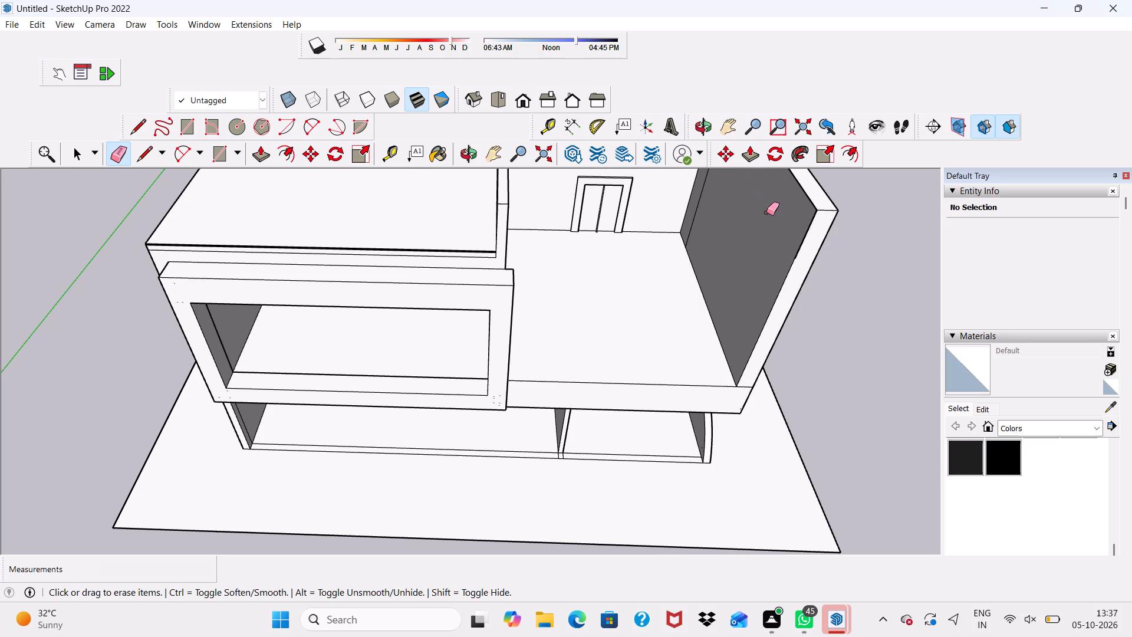
Erase the leftover horizontal and vertical edges on the outer face of the side wall.
scroll(741, 218, "down", 4)
middle_click_drag(772, 288, 434, 229)
scroll(656, 309, "up", 3)
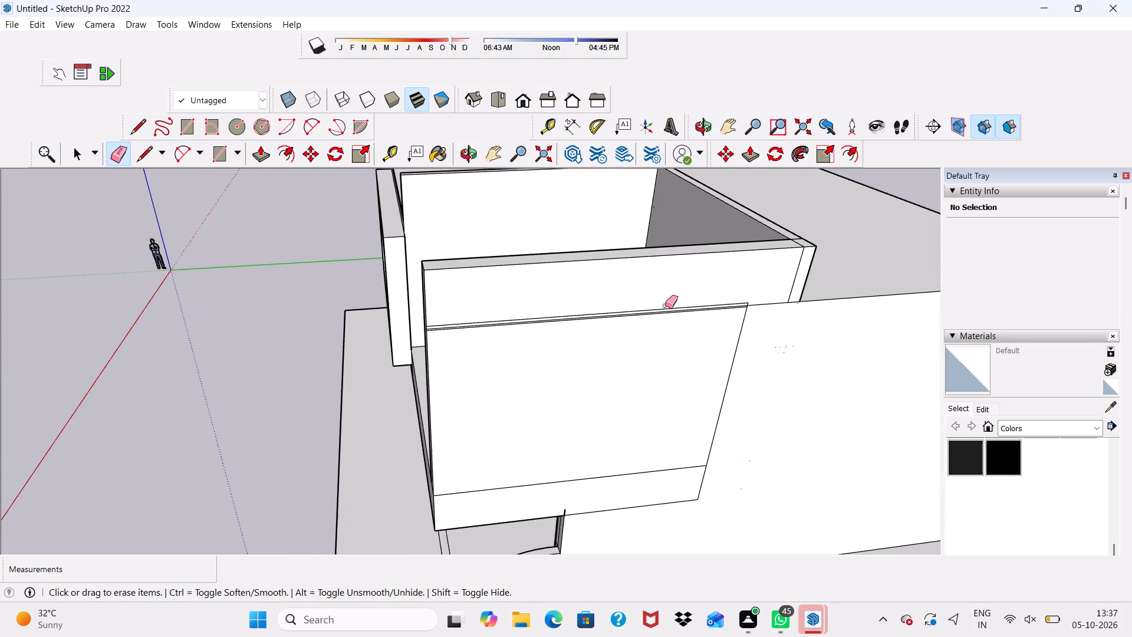
left_click_drag(633, 310, 625, 322)
scroll(764, 324, "up", 2)
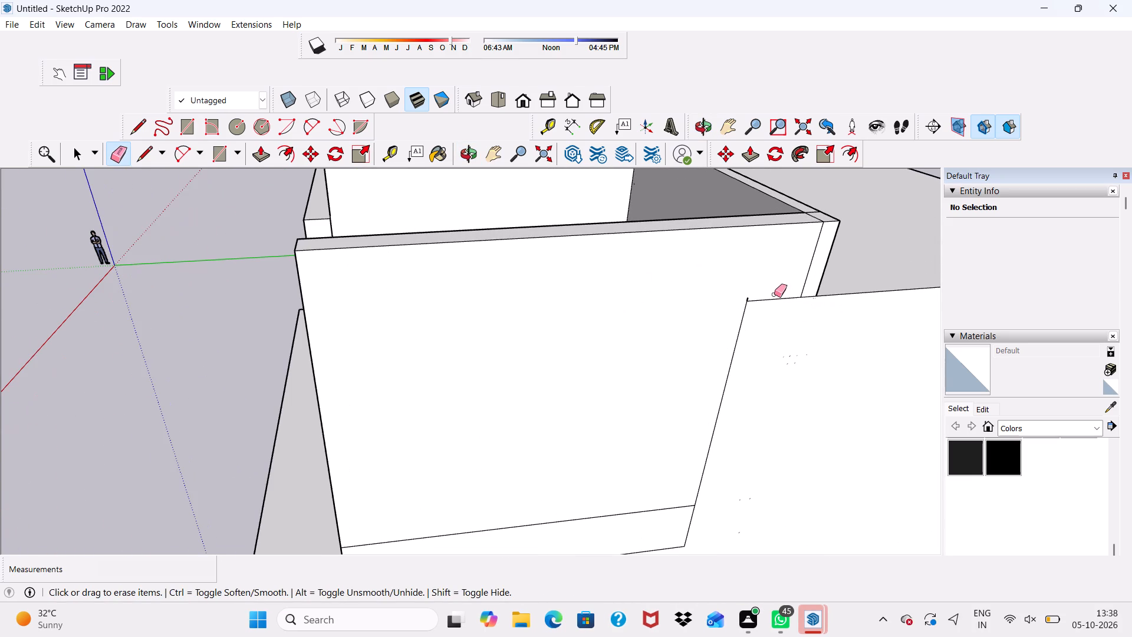
left_click_drag(774, 294, 721, 350)
left_click_drag(747, 297, 753, 303)
Erase the leftover seam edges on the wall top where the side wall meets the door wall.
scroll(725, 292, "down", 5)
scroll(796, 241, "up", 6)
left_click(787, 244)
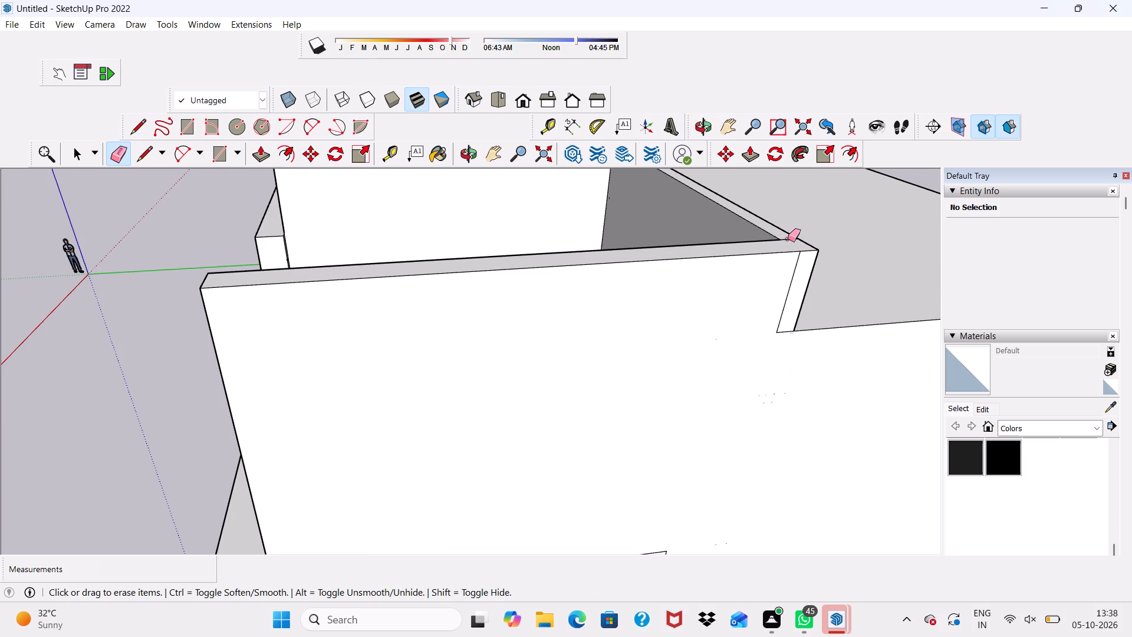
left_click(788, 237)
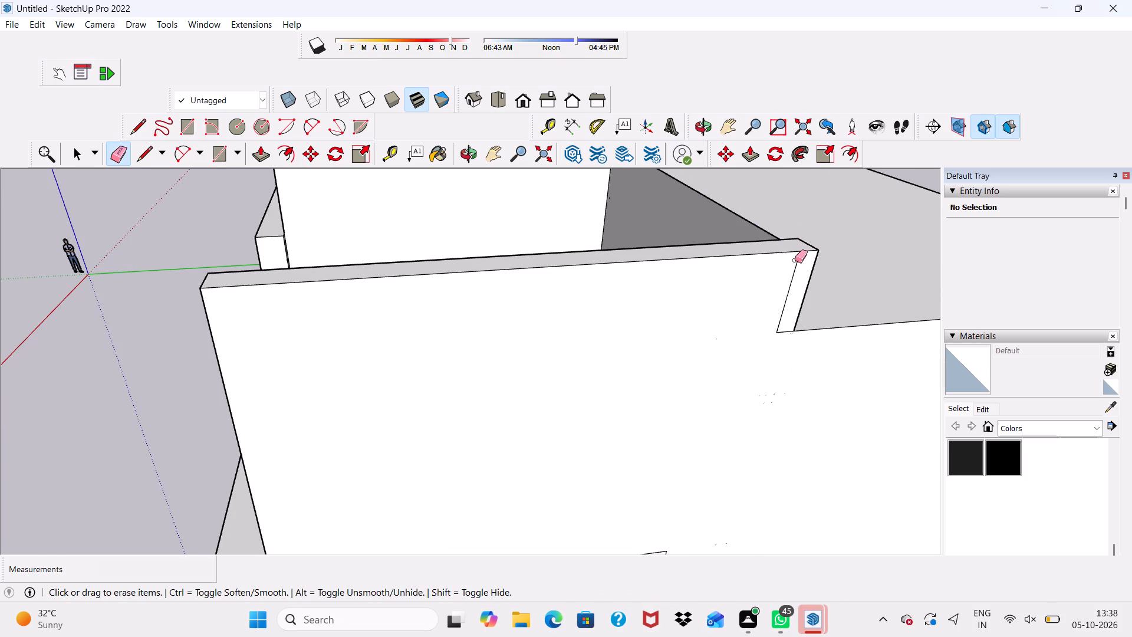
Undo the last erase, then erase the leftover vertical edge beside the wall's outer corner and the short seam on the wall top.
key("ctrl+z")
scroll(797, 294, "up", 3)
left_click_drag(792, 270, 800, 264)
left_click_drag(787, 219, 792, 220)
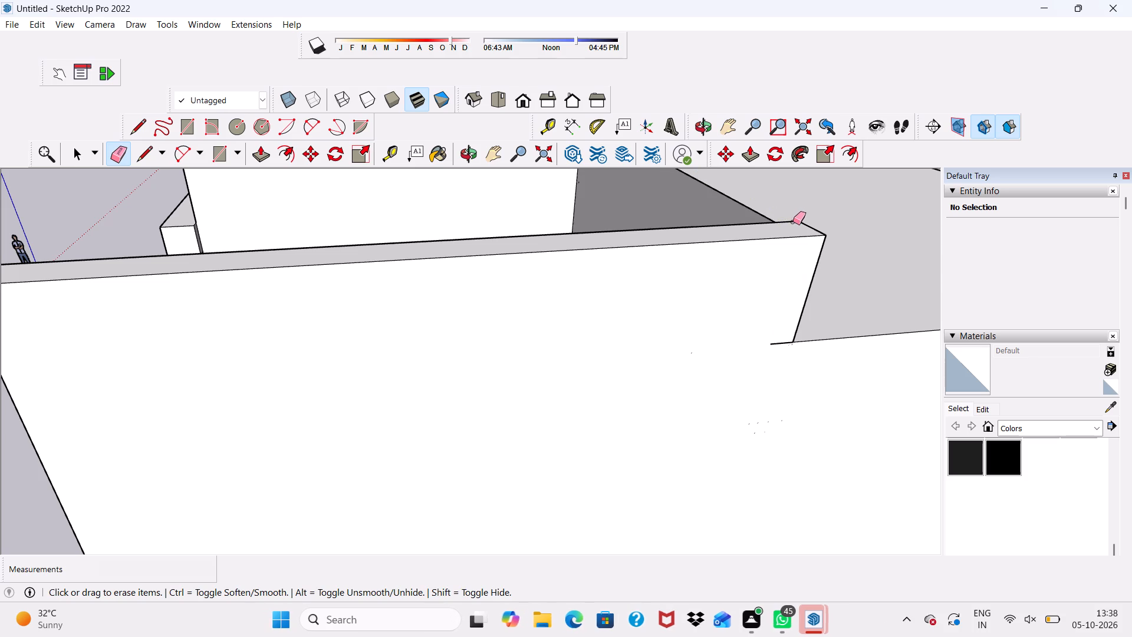
key("ctrl+z")
scroll(788, 219, "up", 6)
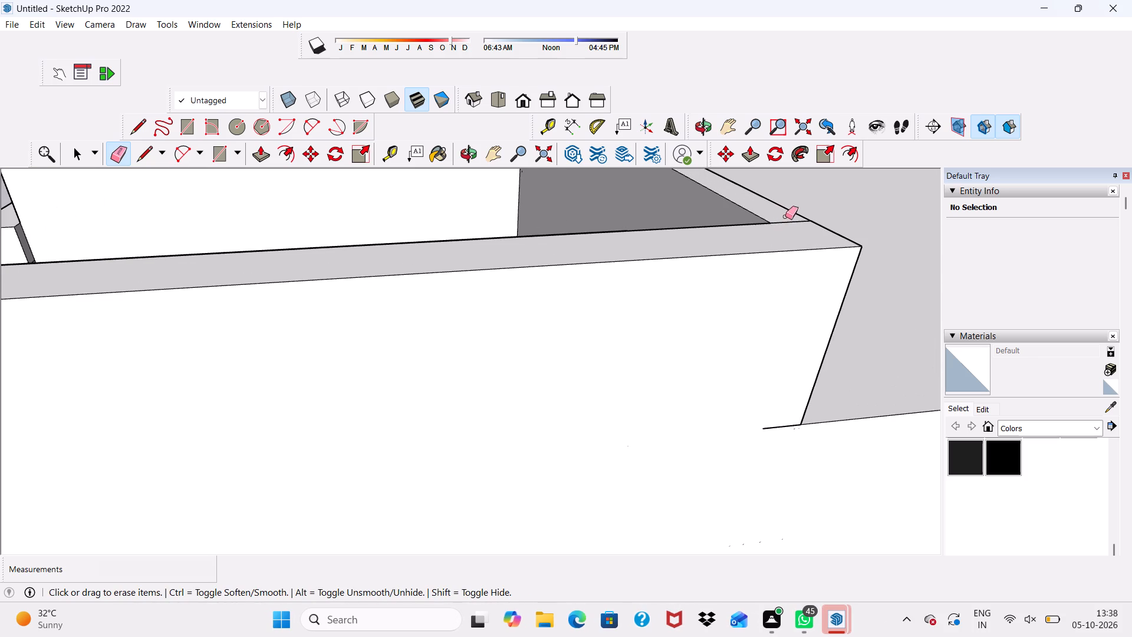
left_click(779, 221)
Erase the leftover vertical edge beside the rear corner on the inner face of the terrace side wall.
scroll(782, 222, "down", 4)
middle_click_drag(700, 267, 876, 260)
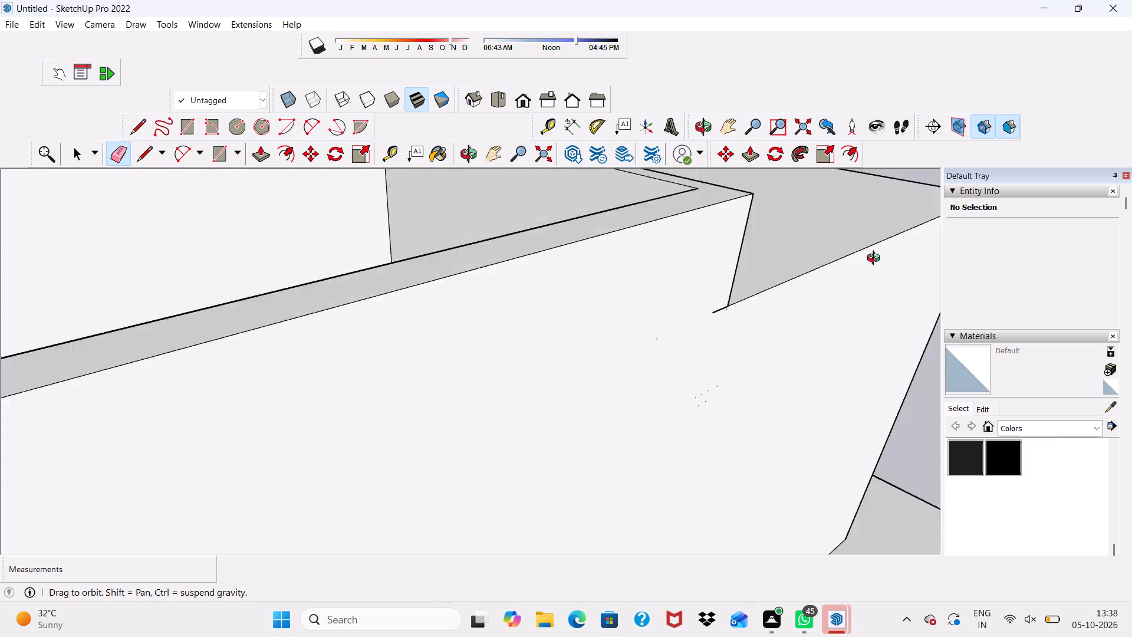
middle_click_drag(876, 260, 1115, 225)
scroll(635, 312, "down", 3)
middle_click_drag(637, 311, 853, 265)
key("space")
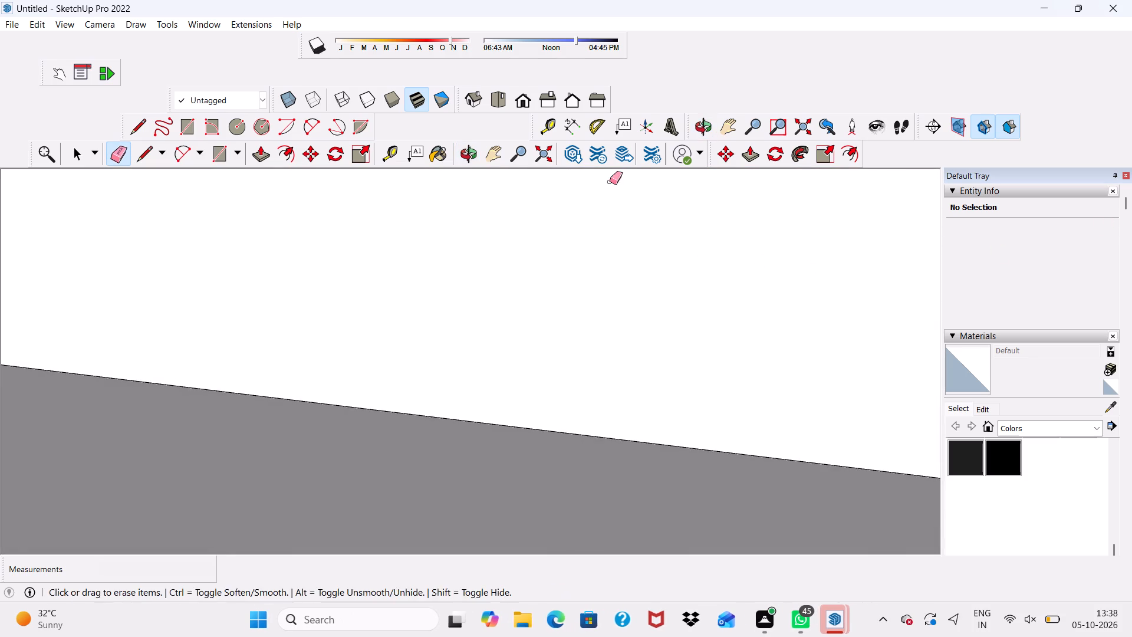
left_click(526, 97)
scroll(572, 195, "down", 9)
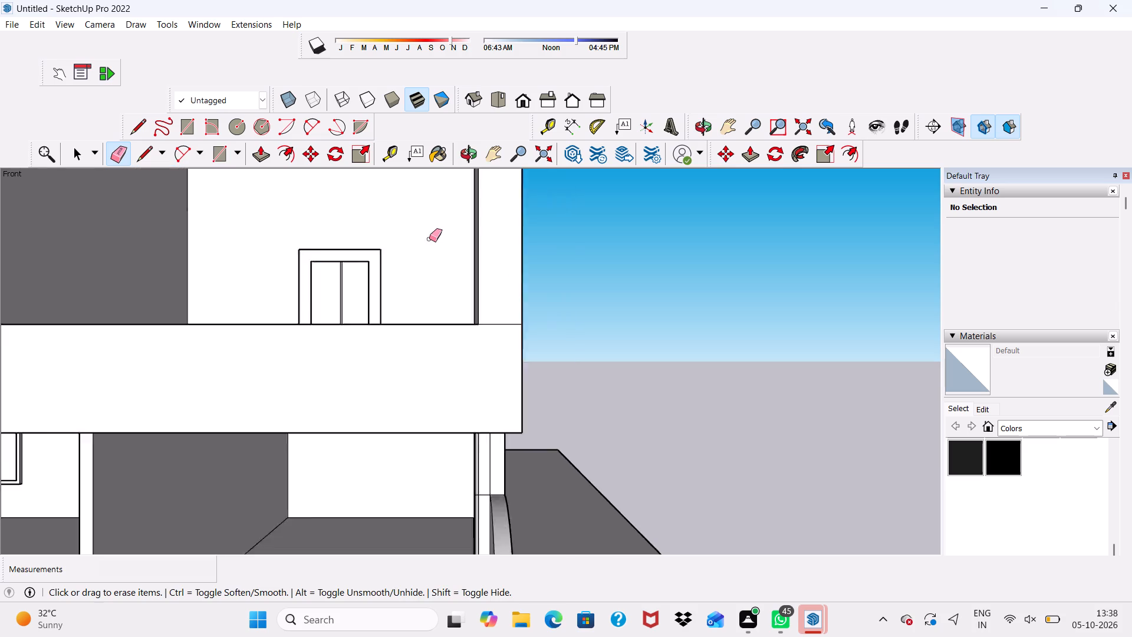
scroll(429, 239, "down", 1)
scroll(424, 239, "up", 1)
middle_click_drag(422, 239, 572, 326)
scroll(450, 264, "down", 5)
scroll(506, 231, "up", 4)
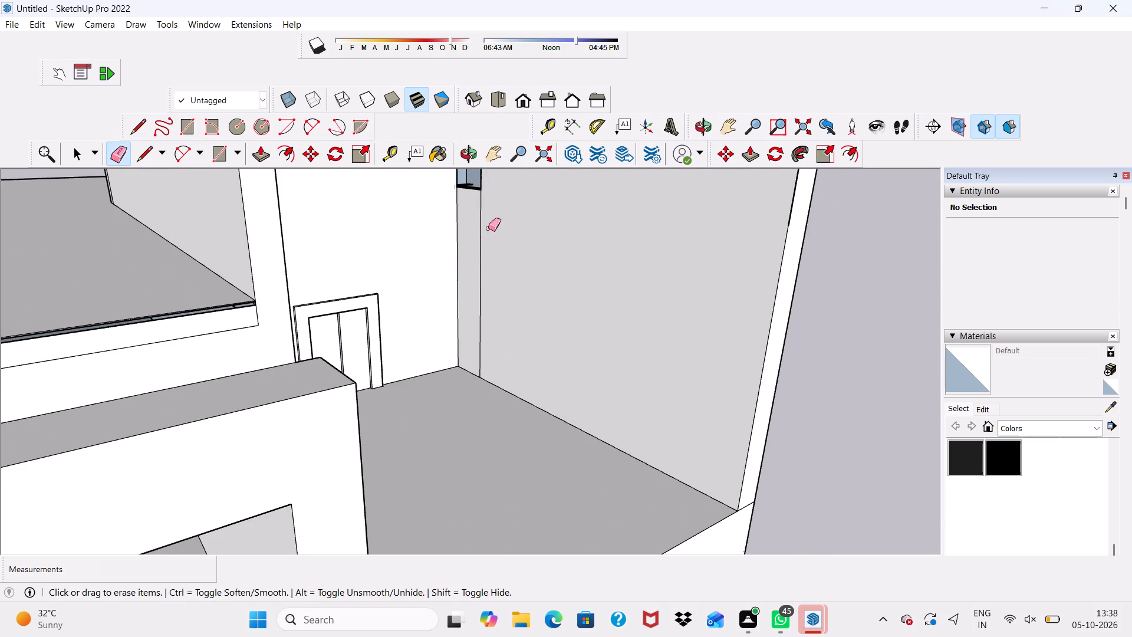
left_click(479, 233)
left_click(479, 232)
scroll(473, 233, "down", 3)
key("space")
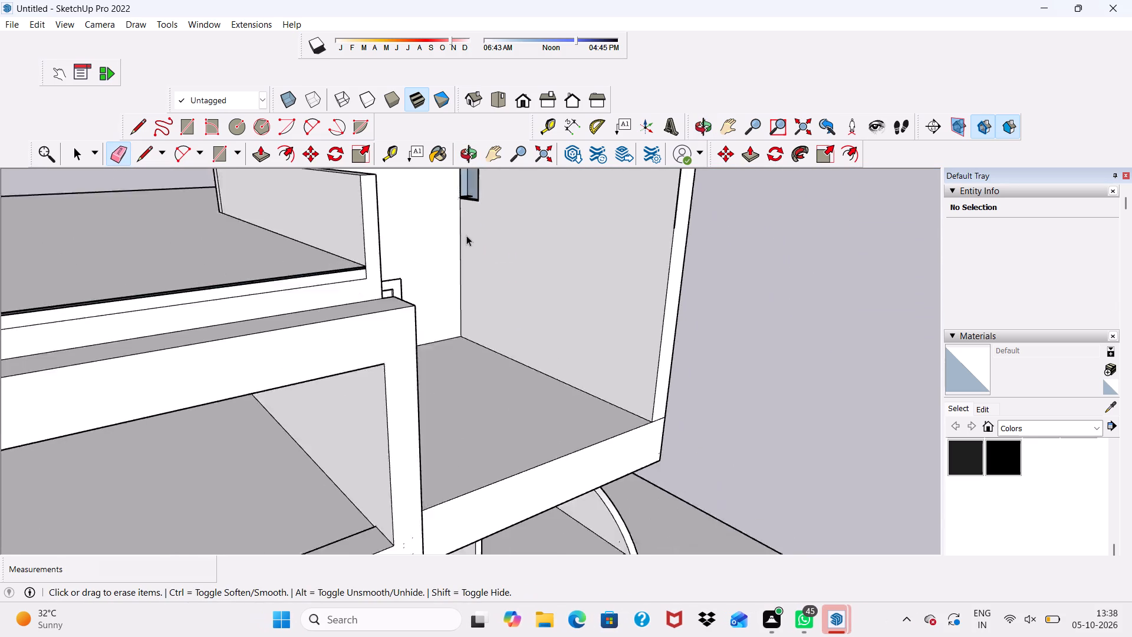
Push/Pull the side wall's inner face inward about 2' 4 11/16" to close the opening at the upper rear corner.
scroll(466, 235, "down", 4)
scroll(472, 265, "up", 1)
scroll(480, 266, "down", 3)
scroll(492, 173, "up", 3)
scroll(492, 173, "down", 1)
scroll(492, 173, "up", 10)
left_click(462, 201)
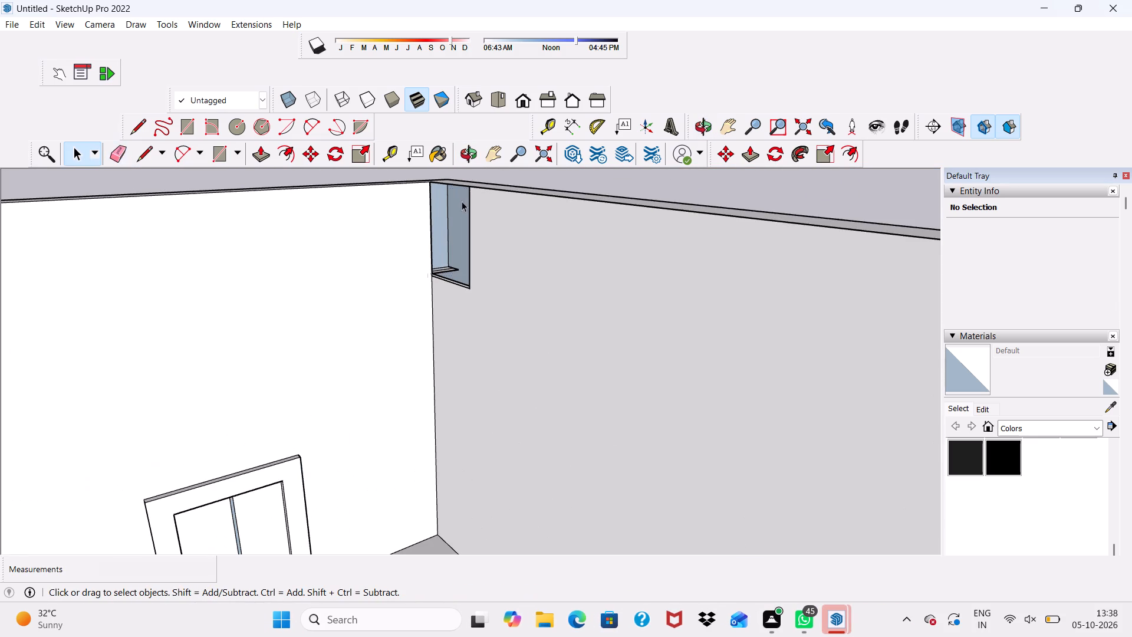
left_click(263, 150)
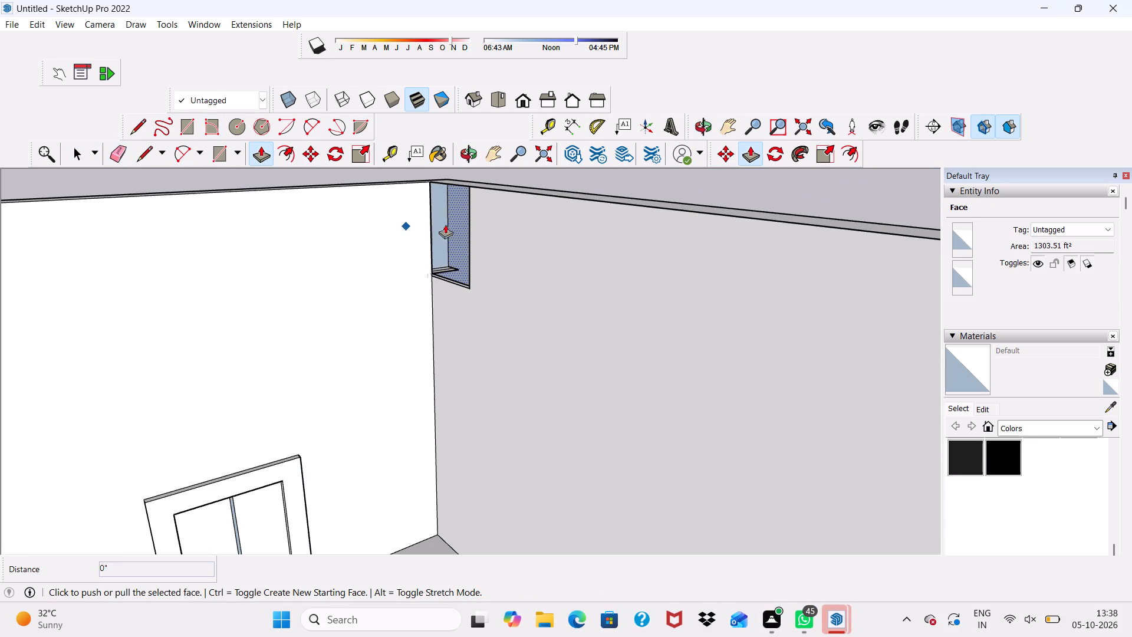
left_click(458, 197)
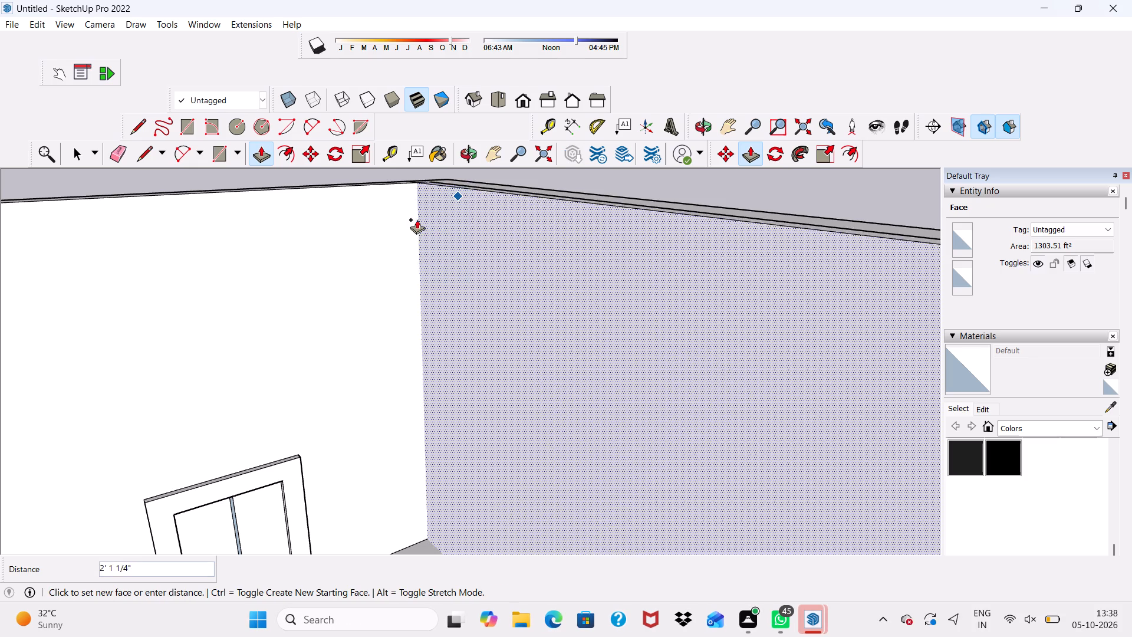
scroll(415, 221, "down", 3)
scroll(422, 214, "up", 3)
left_click(414, 212)
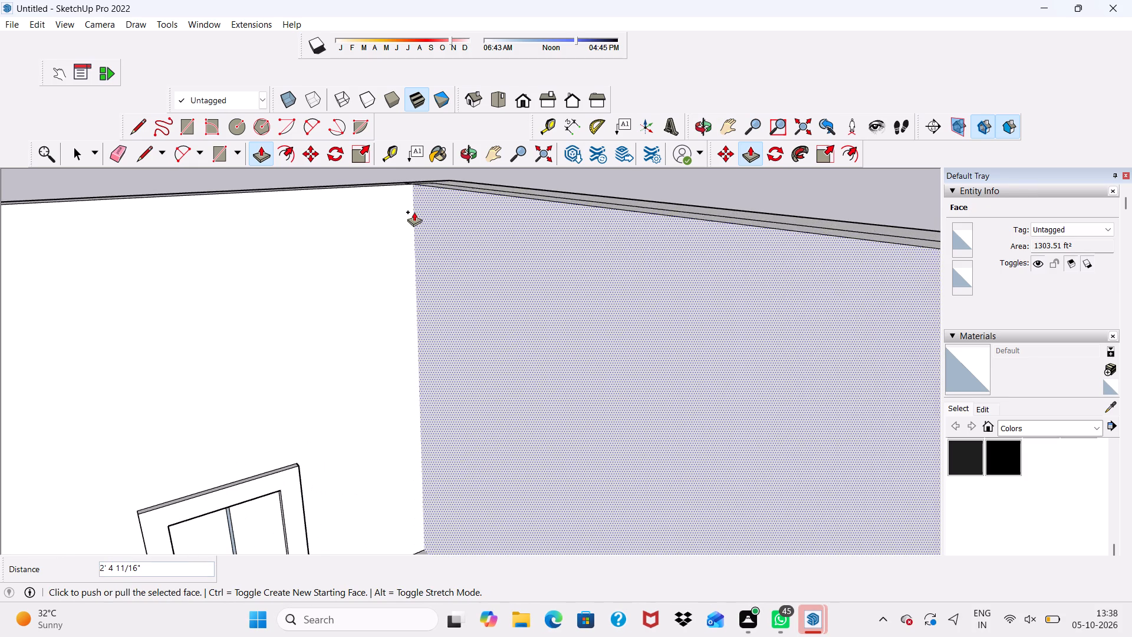
scroll(391, 205, "down", 5)
middle_click_drag(455, 237, 321, 255)
scroll(431, 296, "up", 2)
key("space")
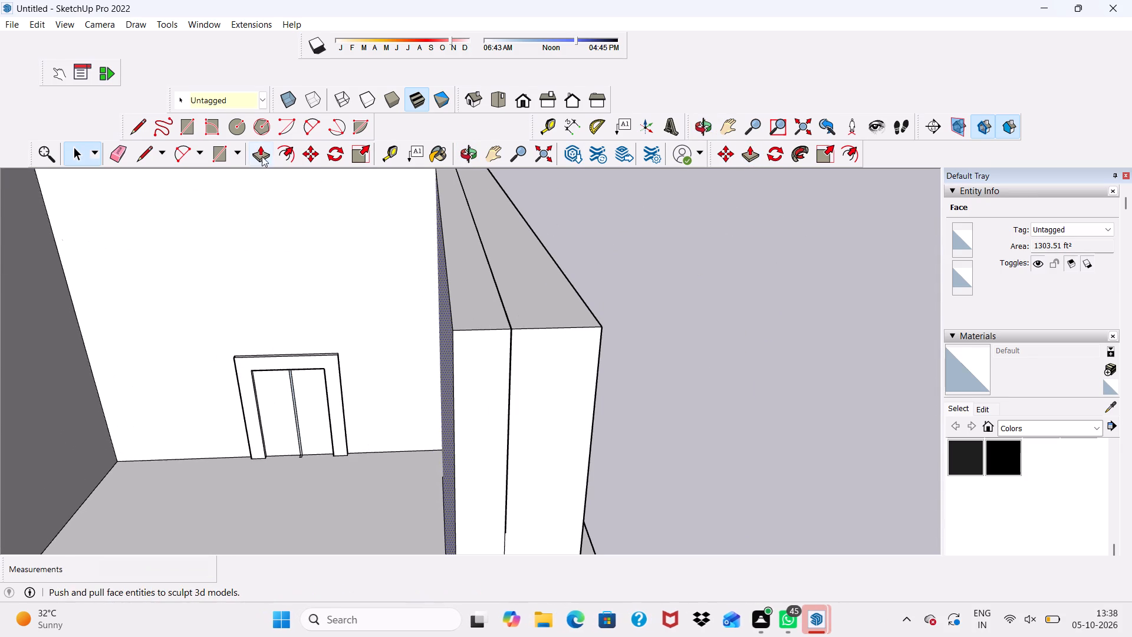
Erase the lengthwise seam on the side wall's top and the vertical seam down its front end.
left_click(117, 150)
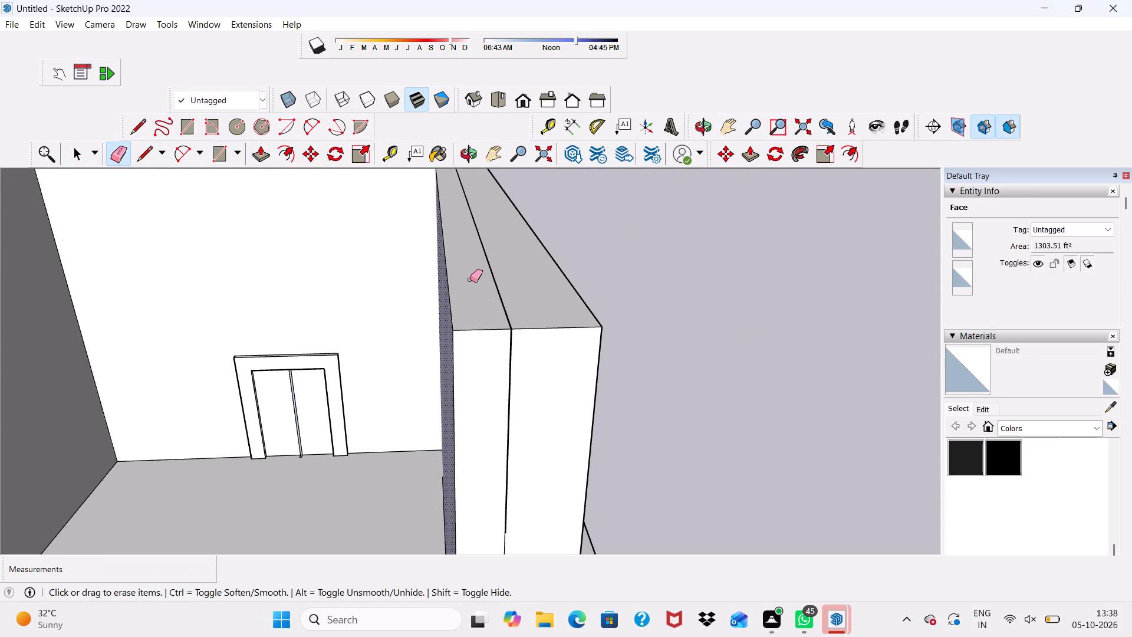
left_click_drag(482, 274, 499, 265)
left_click_drag(501, 373, 513, 367)
scroll(476, 346, "down", 4)
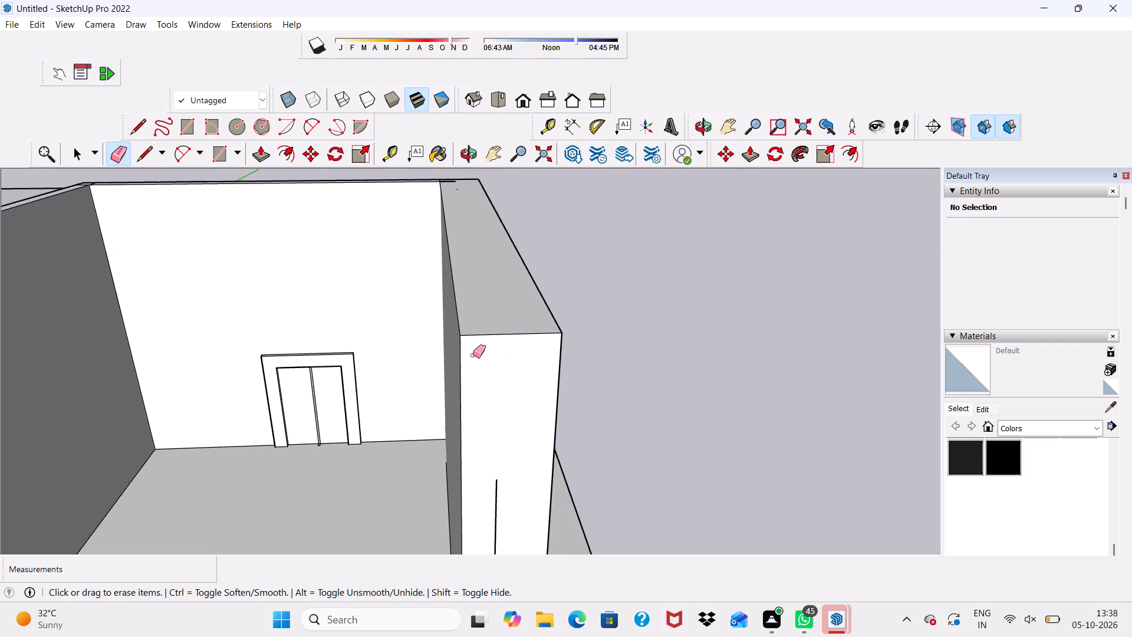
middle_click_drag(477, 354, 597, 287)
scroll(512, 437, "down", 2)
left_click_drag(498, 513, 516, 508)
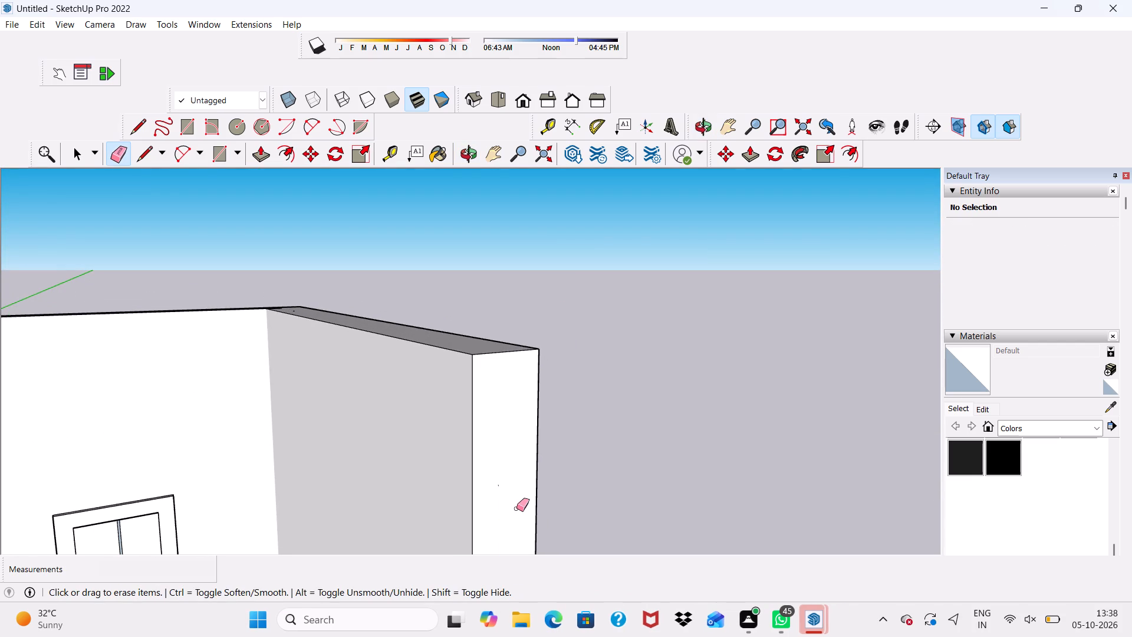
scroll(496, 494, "down", 6)
middle_click_drag(357, 403, 509, 382)
scroll(476, 382, "down", 4)
middle_click_drag(537, 383, 275, 372)
key("space")
Examine the roof, terrace walls and front facade from several angles for remaining flaws.
scroll(347, 333, "down", 7)
middle_click_drag(383, 351, 495, 463)
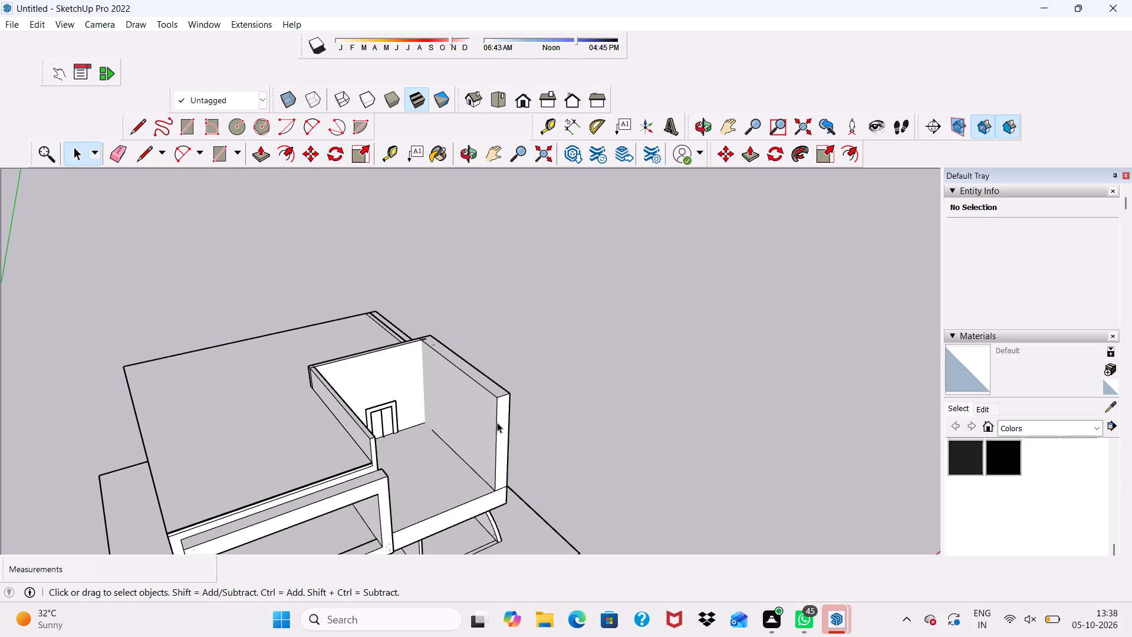
scroll(492, 421, "down", 4)
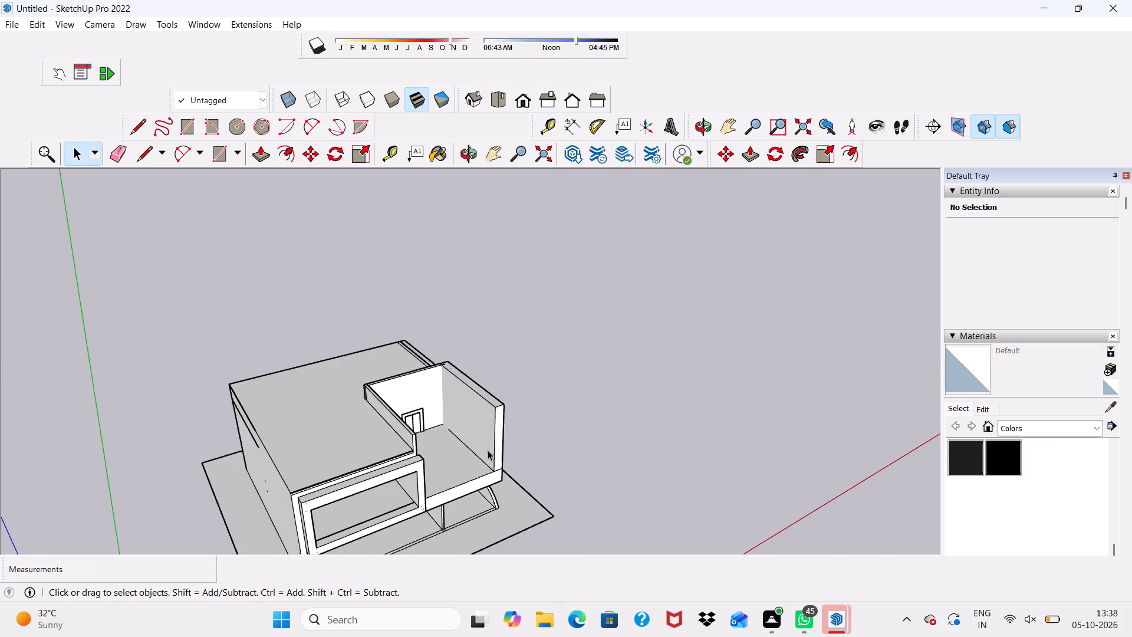
middle_click_drag(483, 451, 489, 394)
scroll(455, 392, "up", 8)
scroll(399, 321, "up", 1)
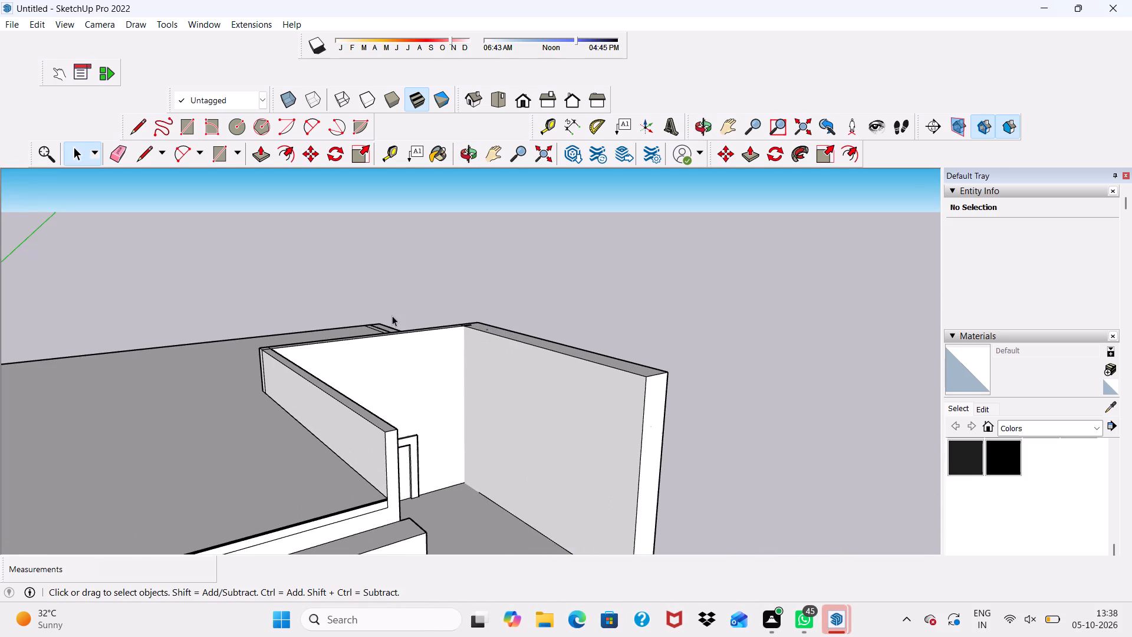
middle_click_drag(375, 331, 447, 333)
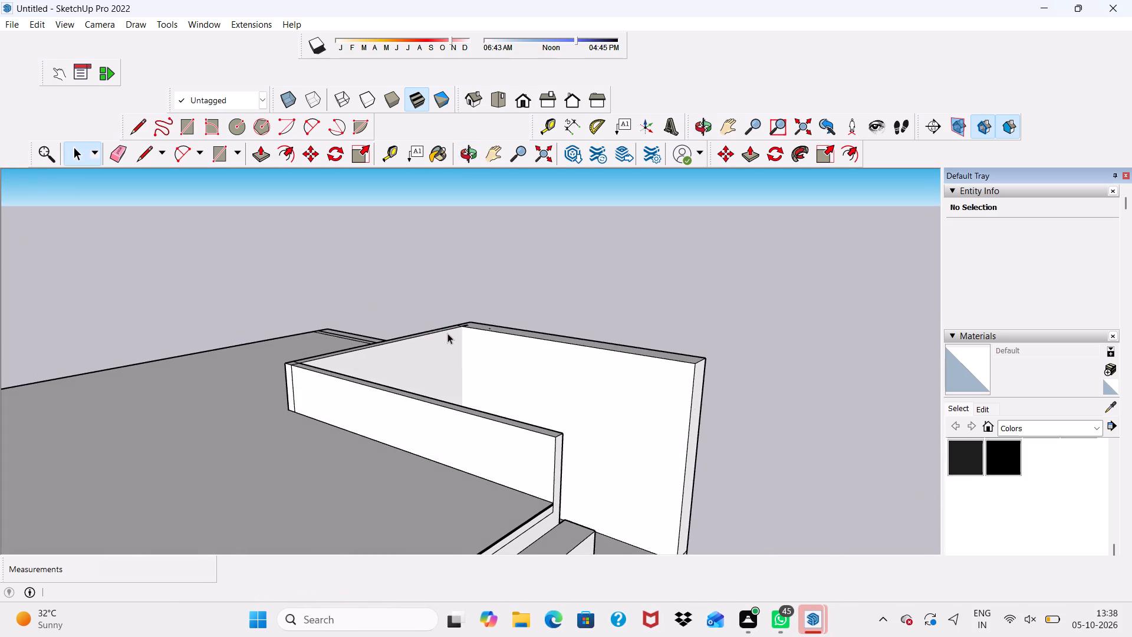
scroll(509, 404, "down", 2)
scroll(468, 327, "down", 2)
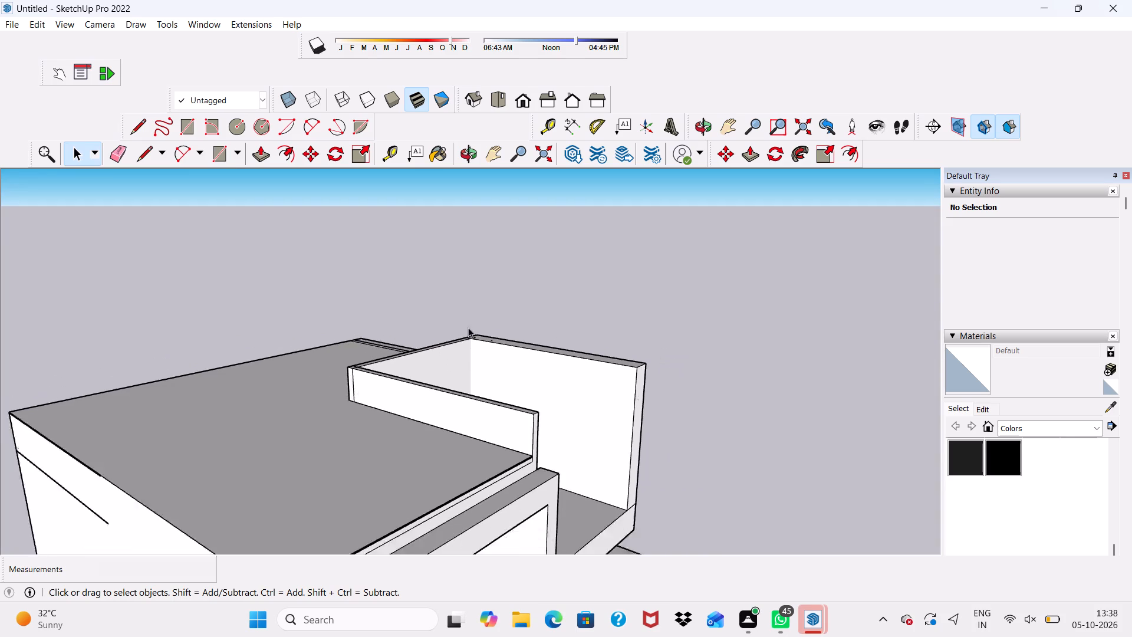
scroll(468, 327, "down", 4)
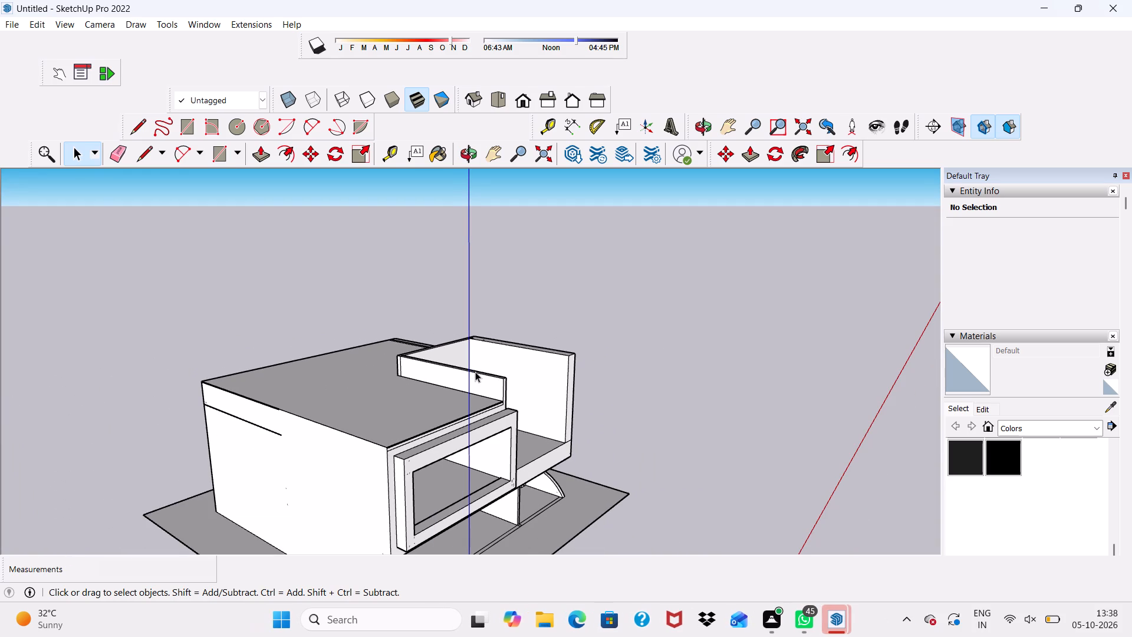
scroll(492, 388, "up", 1)
scroll(503, 394, "down", 3)
middle_click_drag(505, 402, 356, 371)
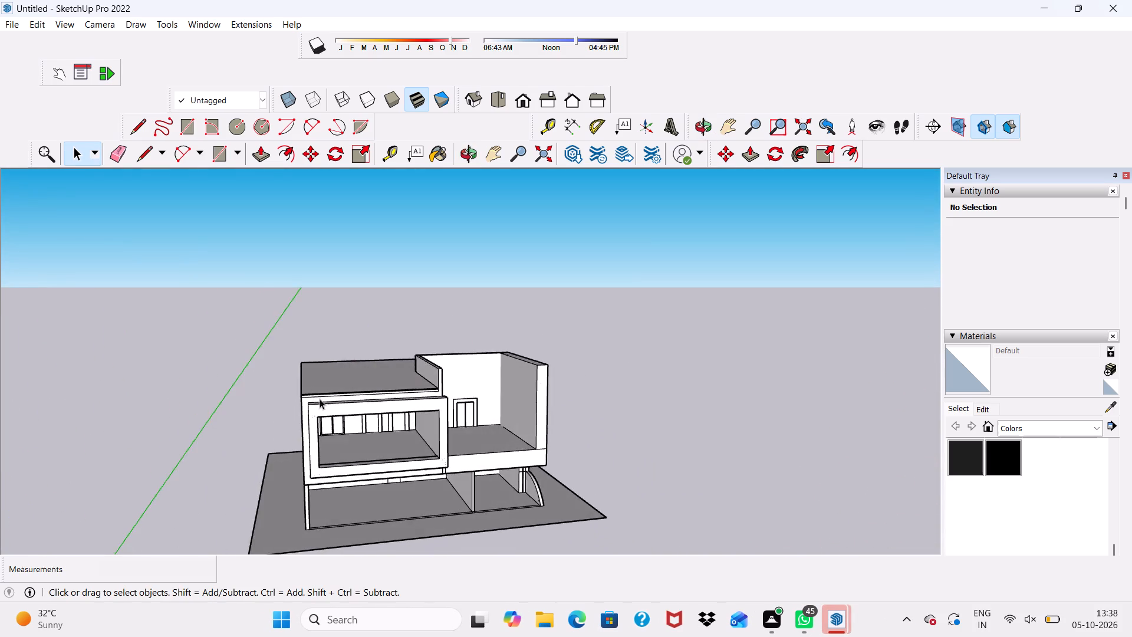
scroll(441, 505, "up", 8)
left_click(495, 441)
middle_click_drag(465, 435, 446, 433)
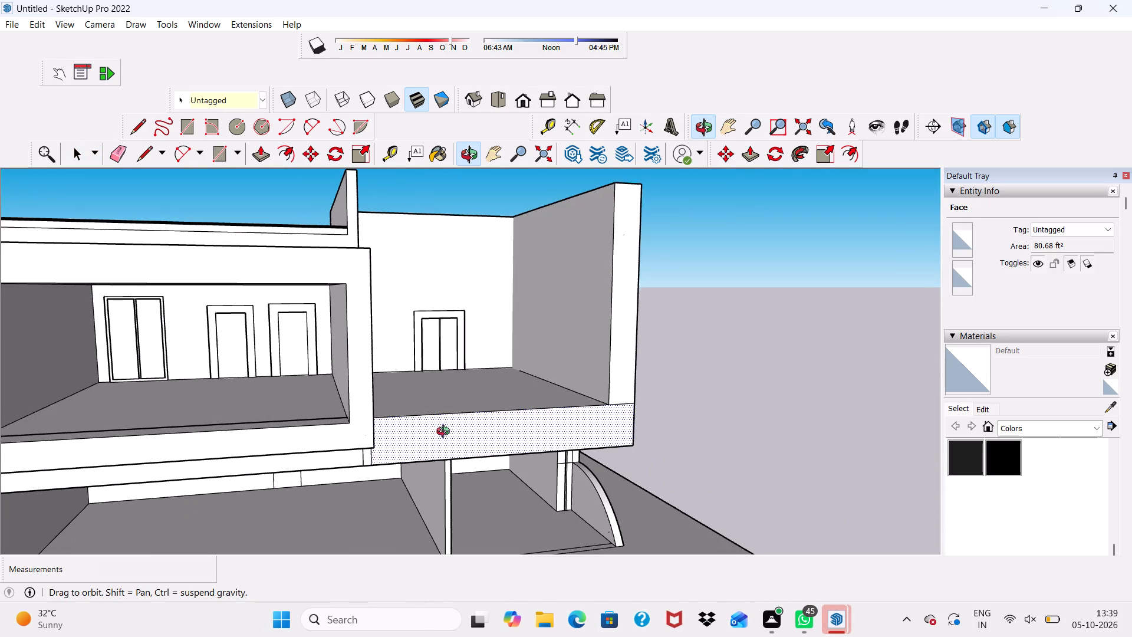
middle_click_drag(446, 433, 419, 430)
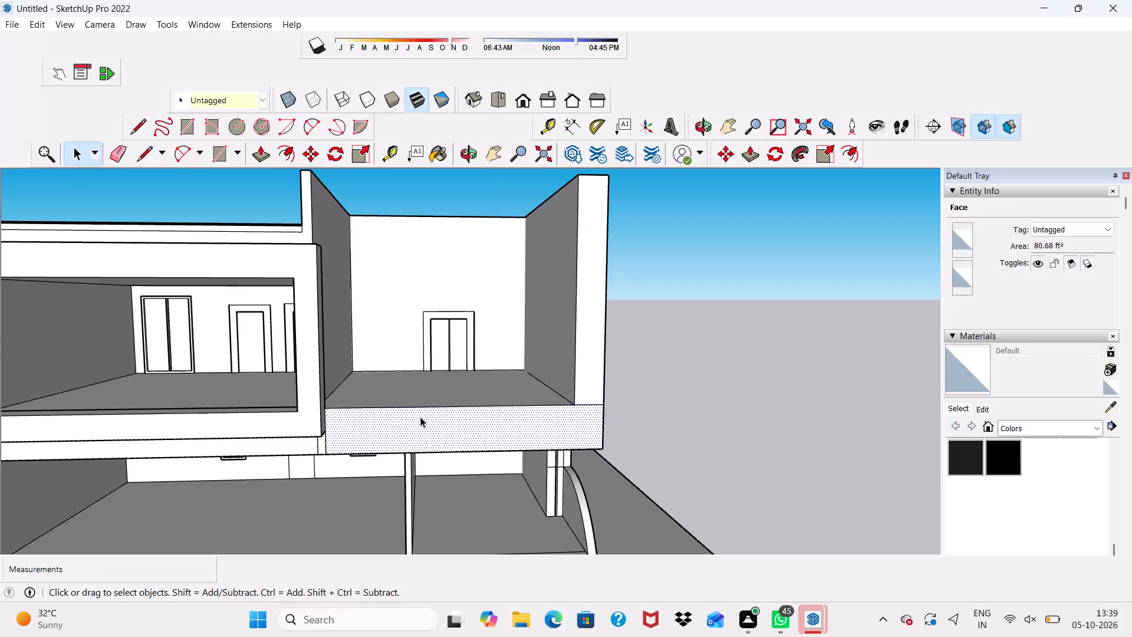
Draw a rectangle about 24' 8 13/16" by 18' over the side wall's inner face, from its top rear corner to its bottom front corner.
scroll(403, 393, "down", 5)
middle_click_drag(416, 400, 535, 481)
scroll(493, 310, "up", 2)
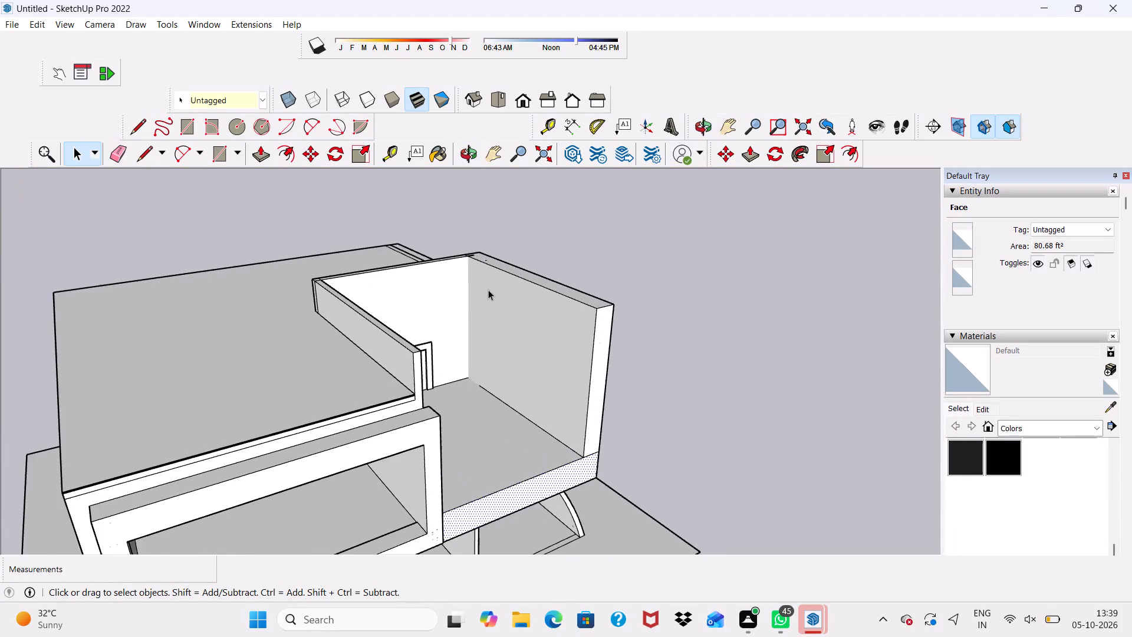
scroll(488, 290, "up", 4)
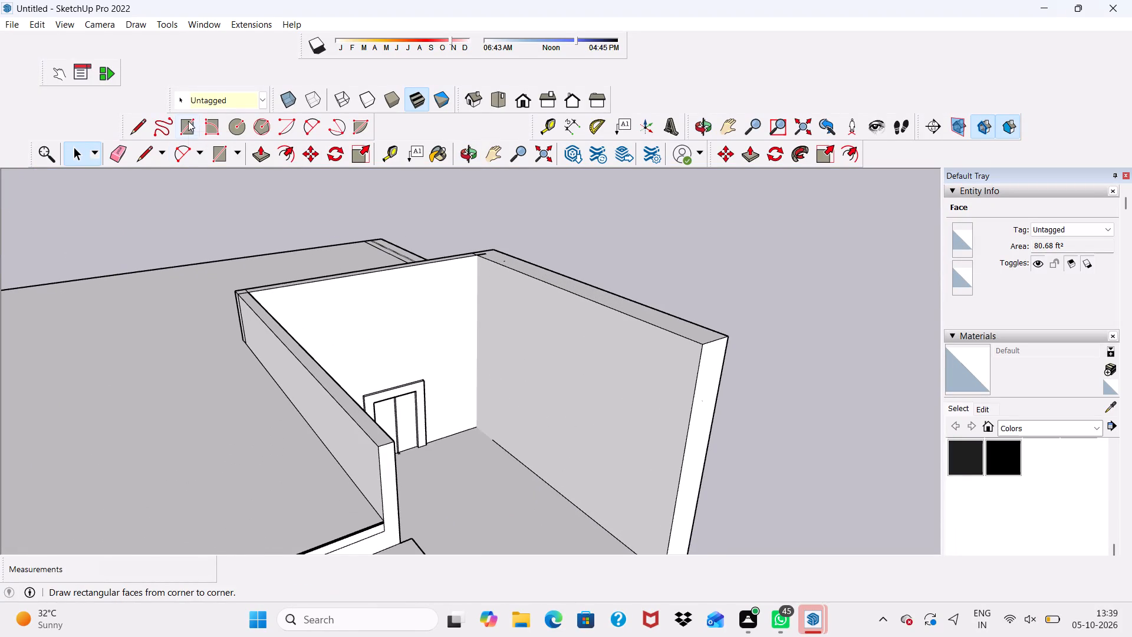
left_click(188, 120)
scroll(486, 224, "up", 2)
scroll(479, 272, "down", 1)
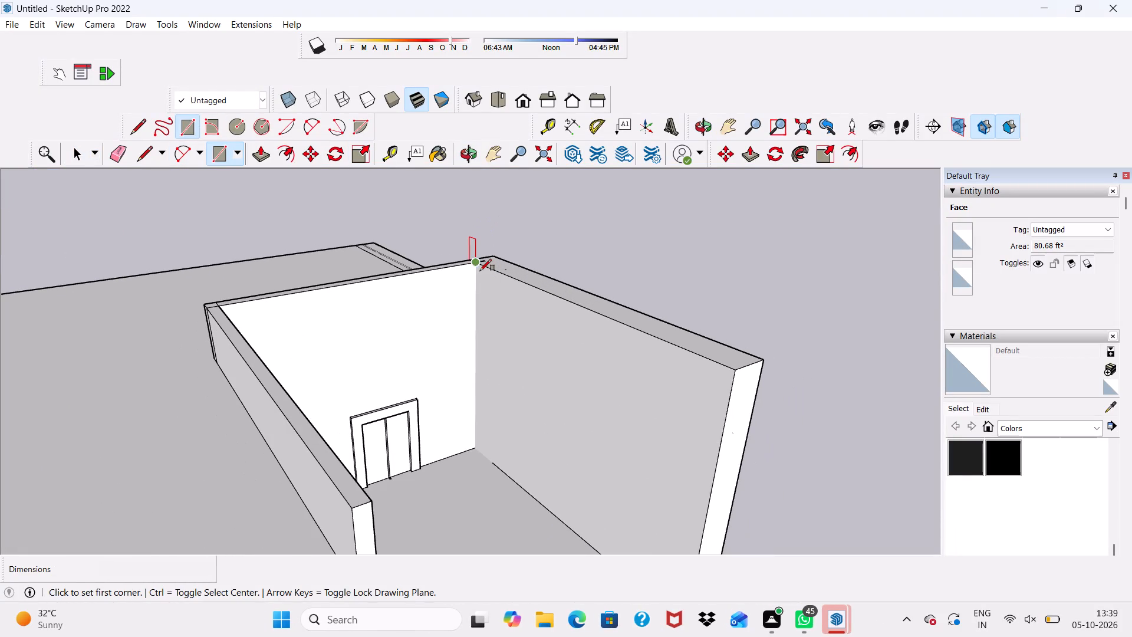
left_click(476, 266)
scroll(477, 298, "down", 5)
scroll(535, 372, "down", 4)
scroll(600, 408, "up", 2)
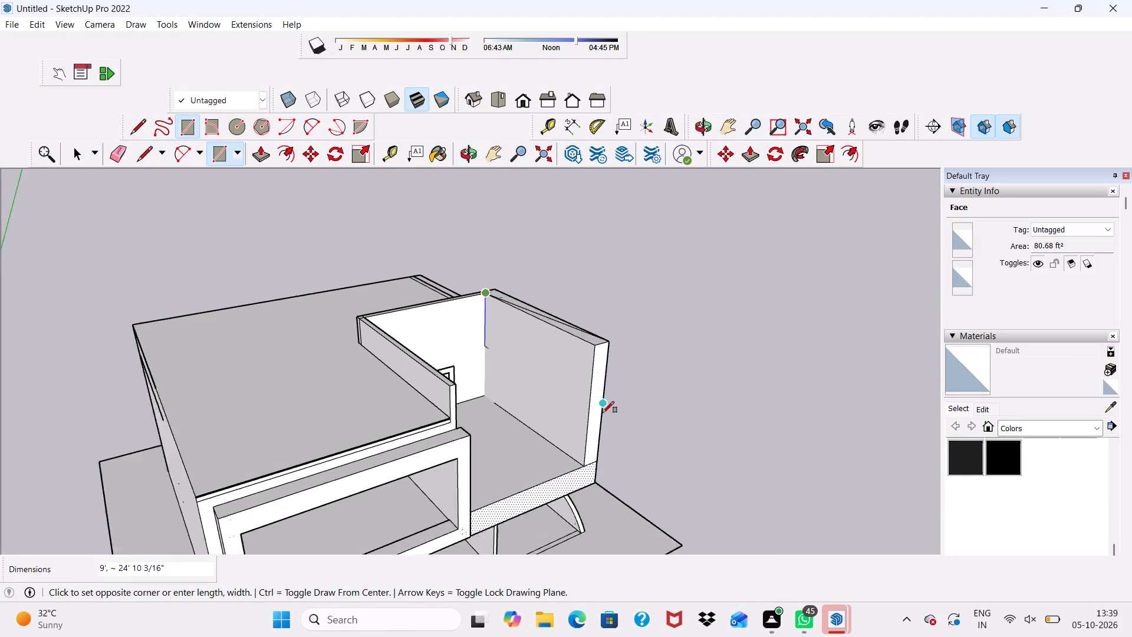
scroll(603, 413, "up", 1)
left_click(581, 472)
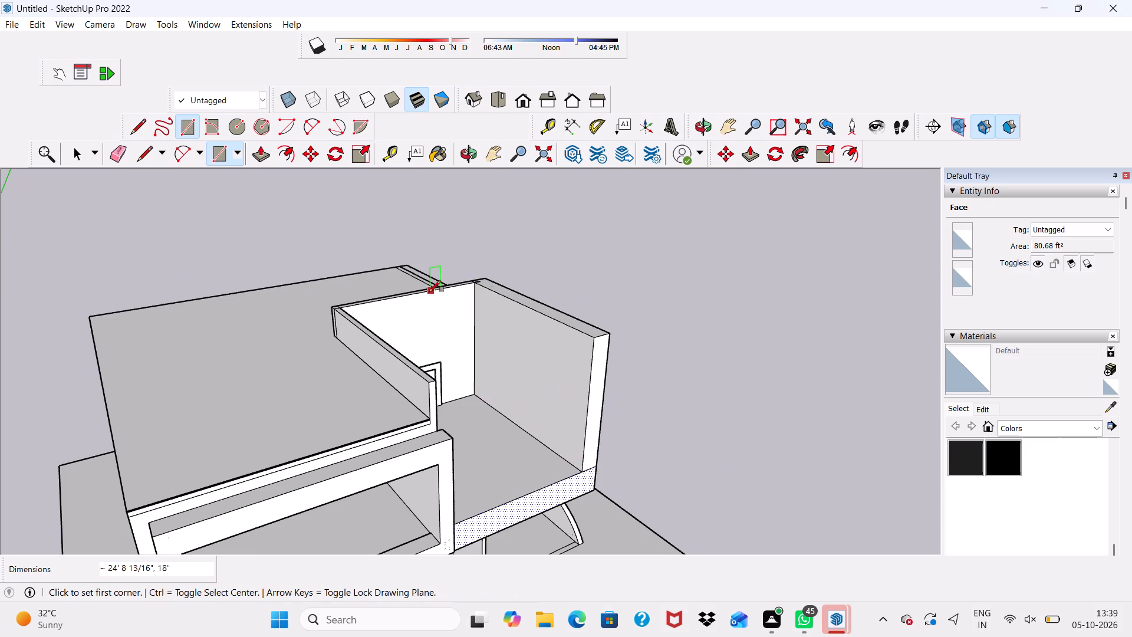
key("space")
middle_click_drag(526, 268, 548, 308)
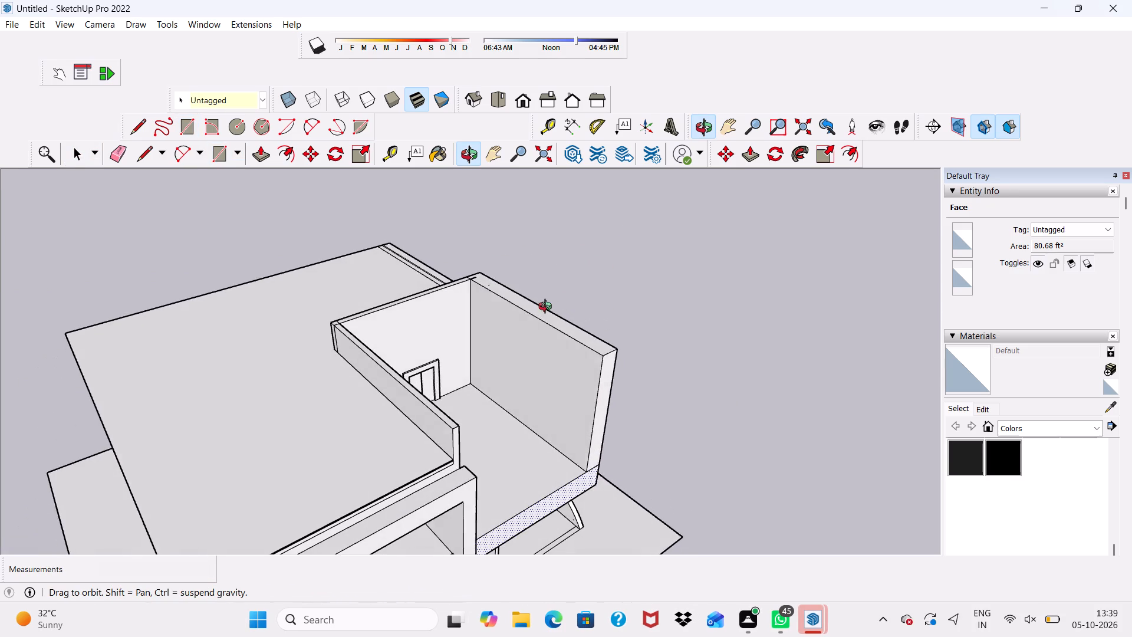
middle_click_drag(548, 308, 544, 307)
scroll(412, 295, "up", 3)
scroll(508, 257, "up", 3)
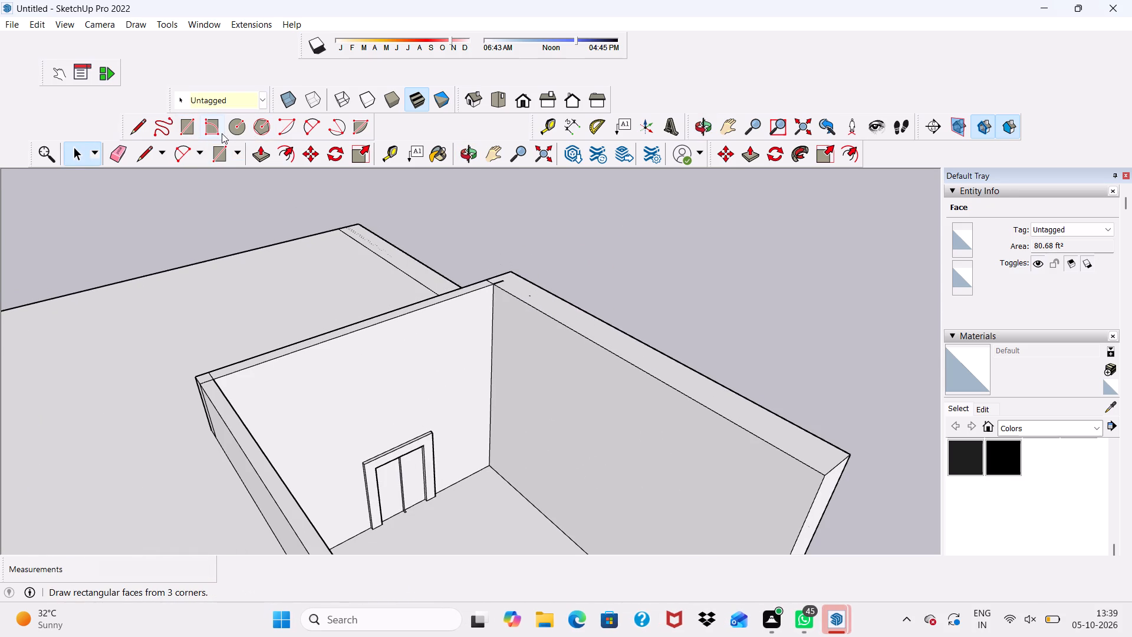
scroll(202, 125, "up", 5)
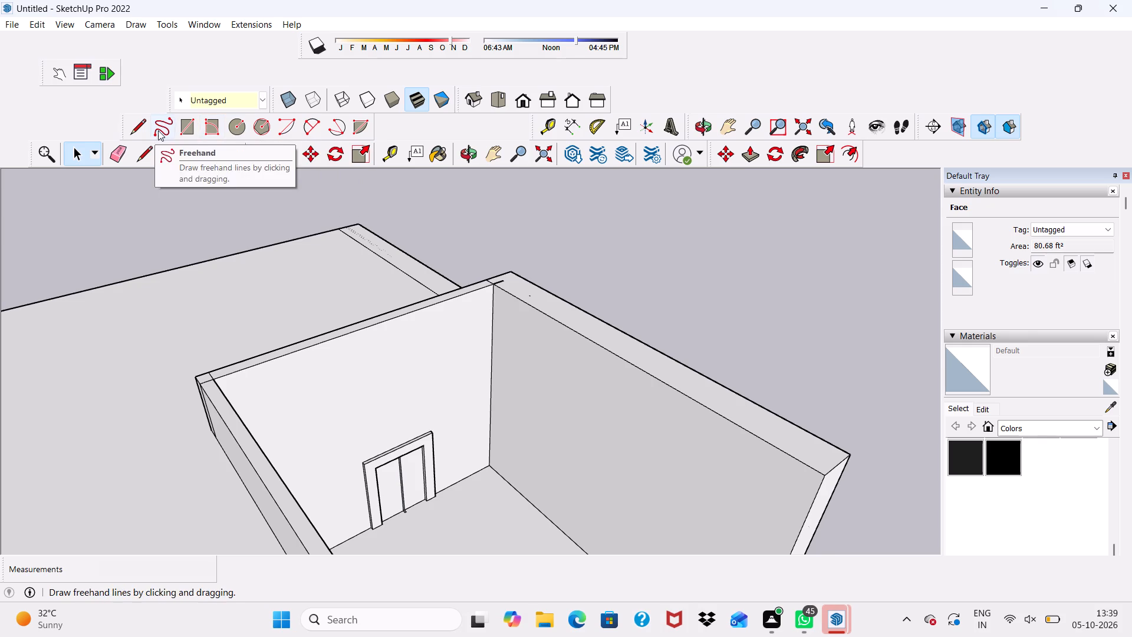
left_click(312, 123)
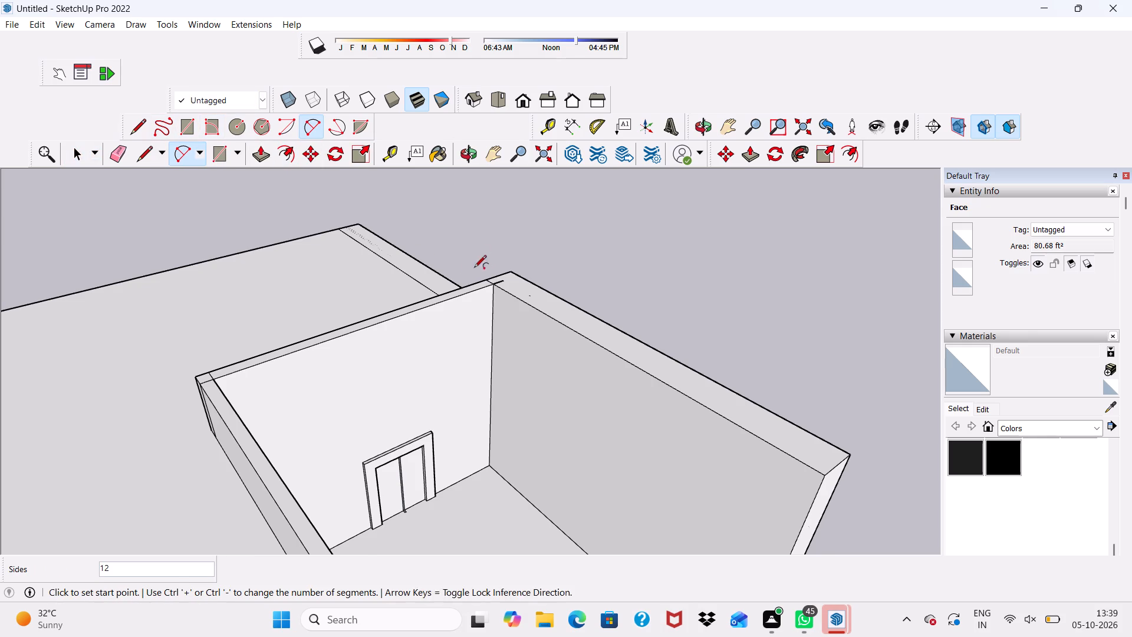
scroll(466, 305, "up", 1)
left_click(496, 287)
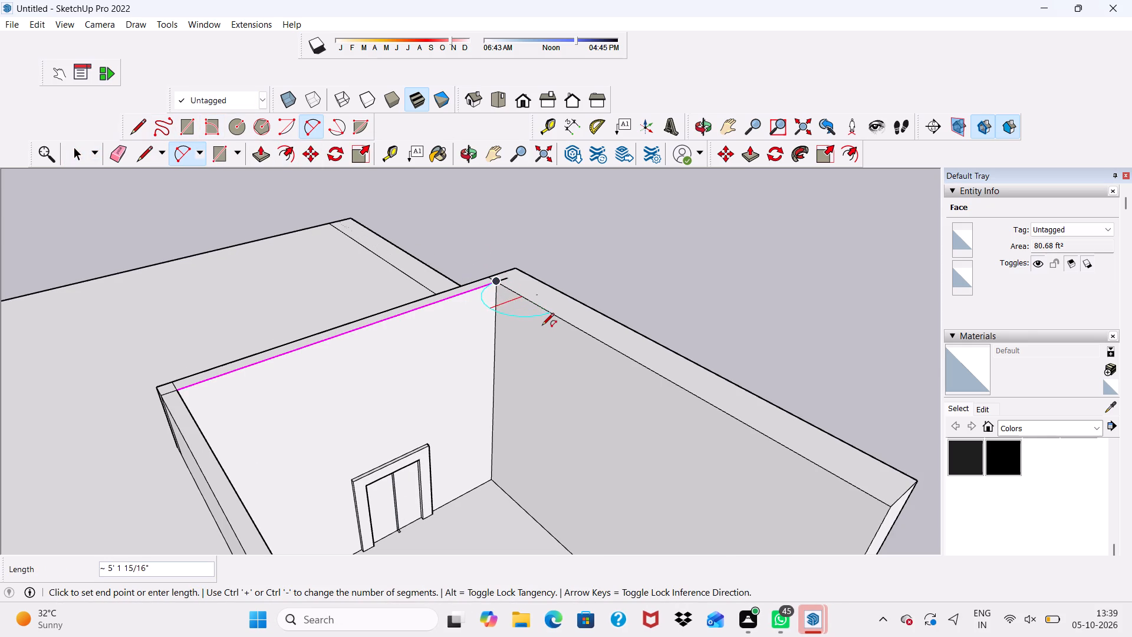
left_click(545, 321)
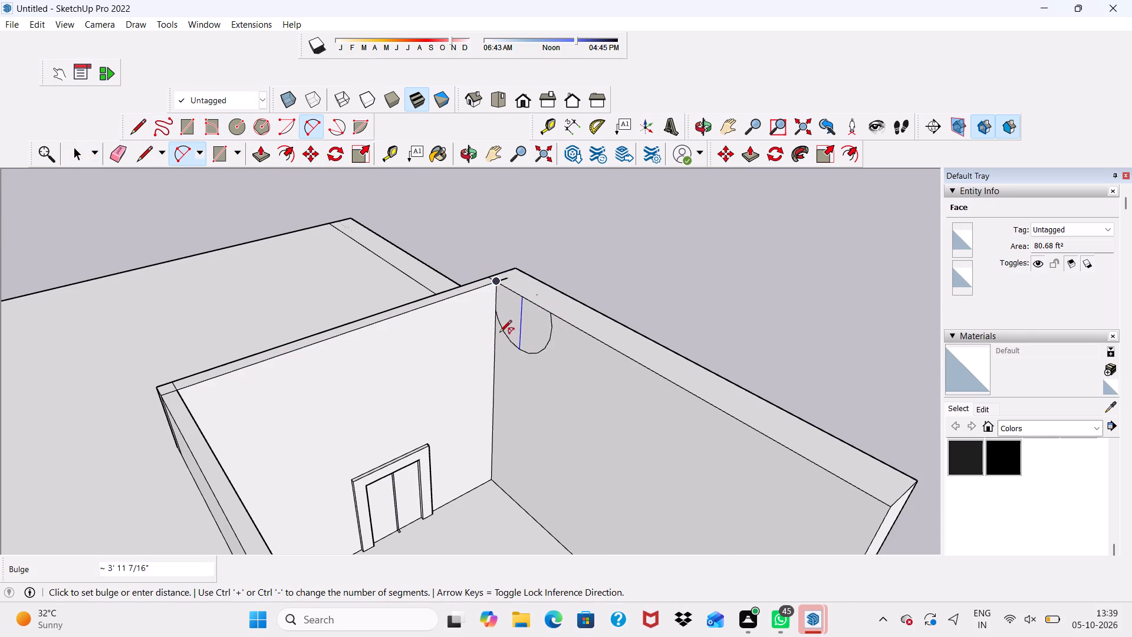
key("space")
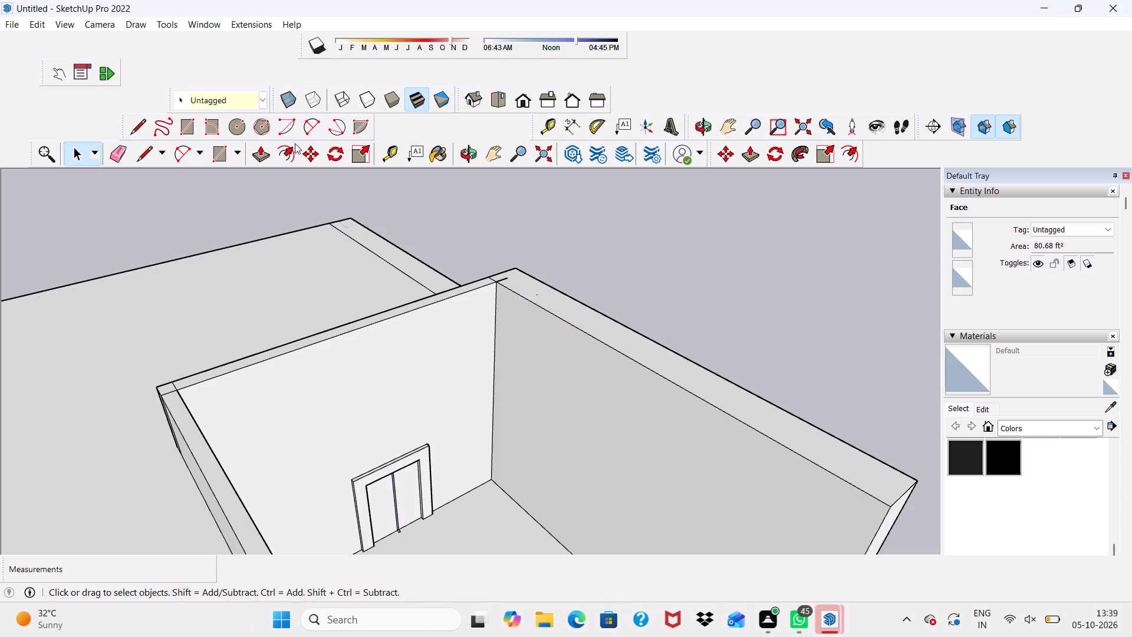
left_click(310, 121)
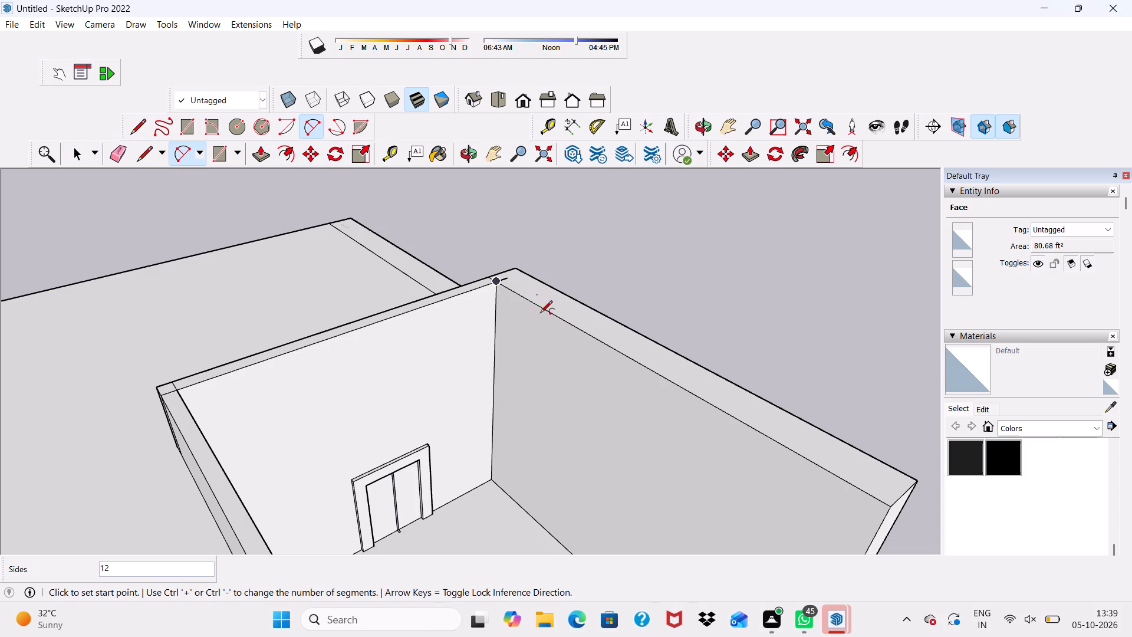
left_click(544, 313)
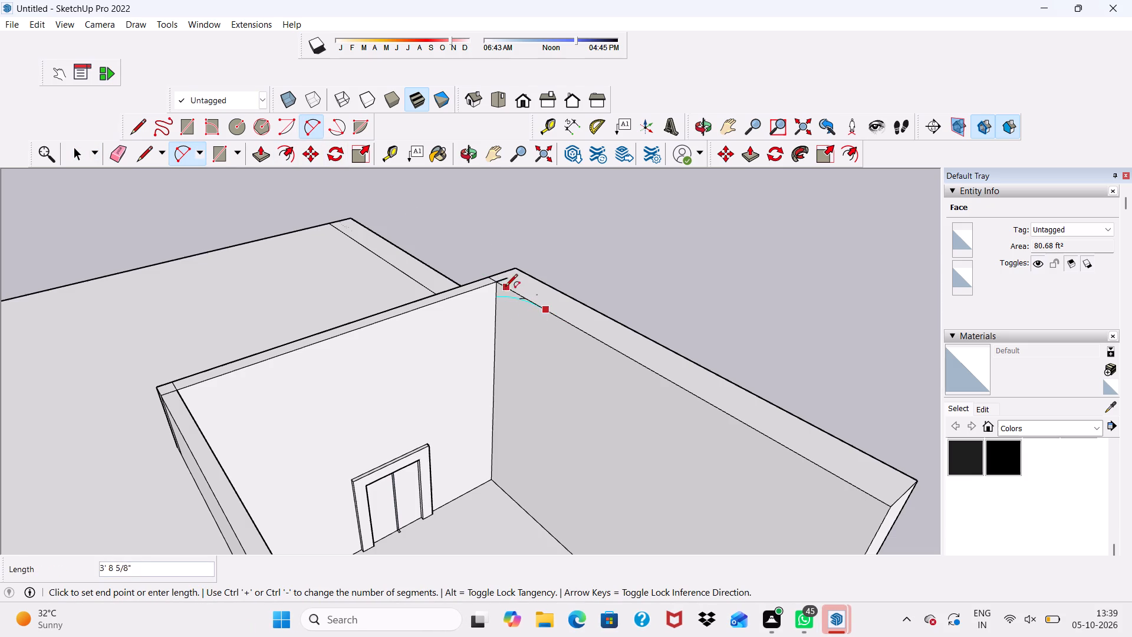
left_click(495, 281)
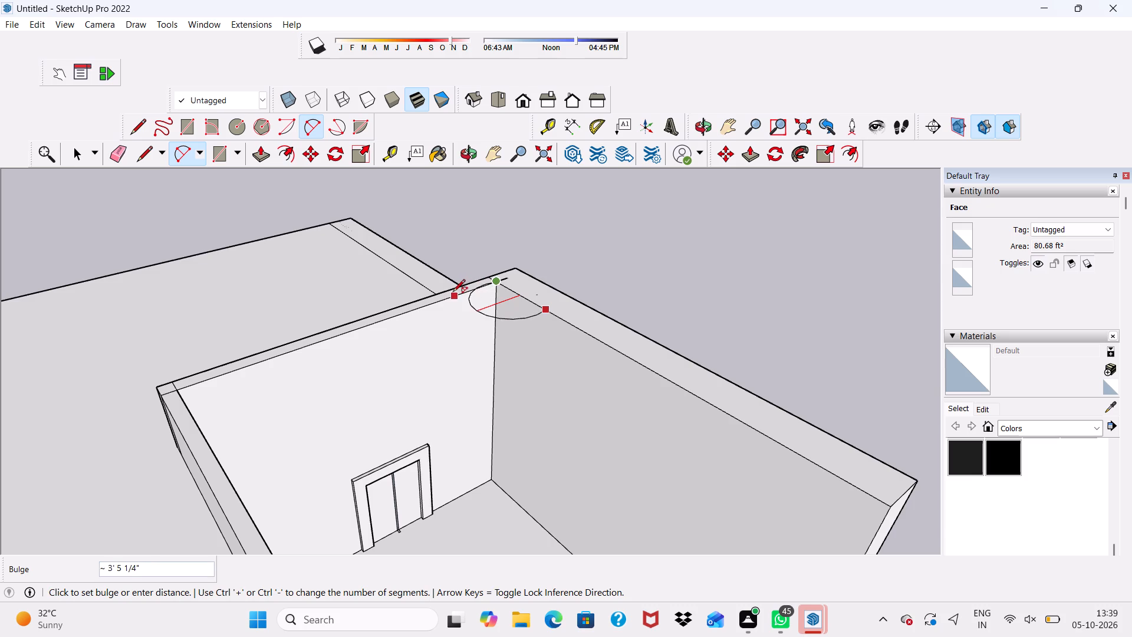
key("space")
Undo the last rectangle drawn over the terrace side wall's inner face.
key("ctrl+z")
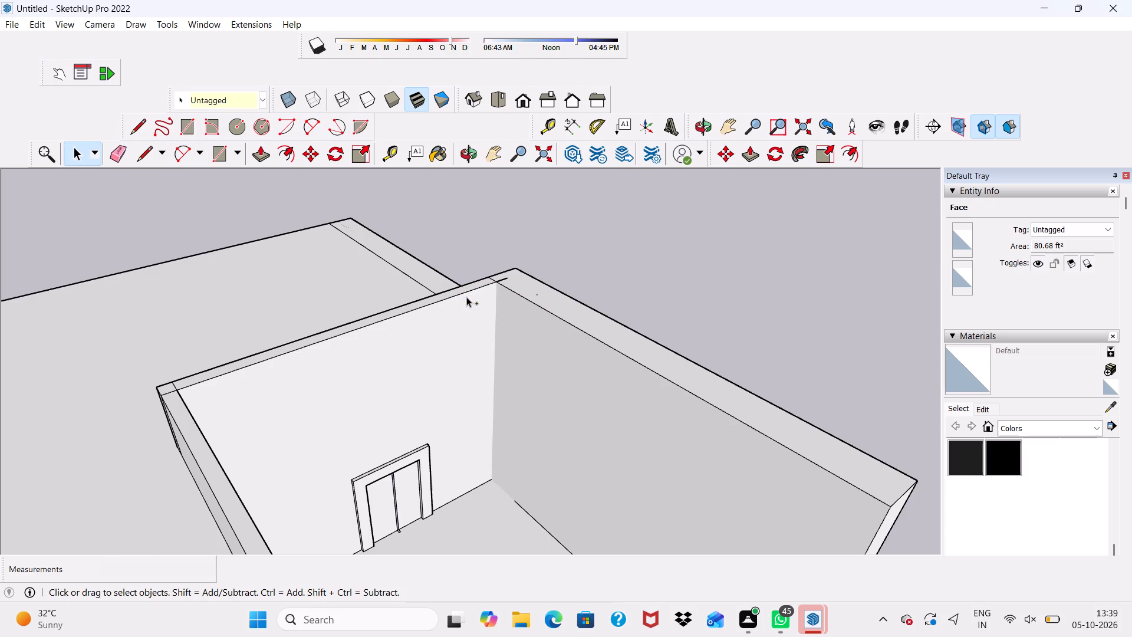
key("space")
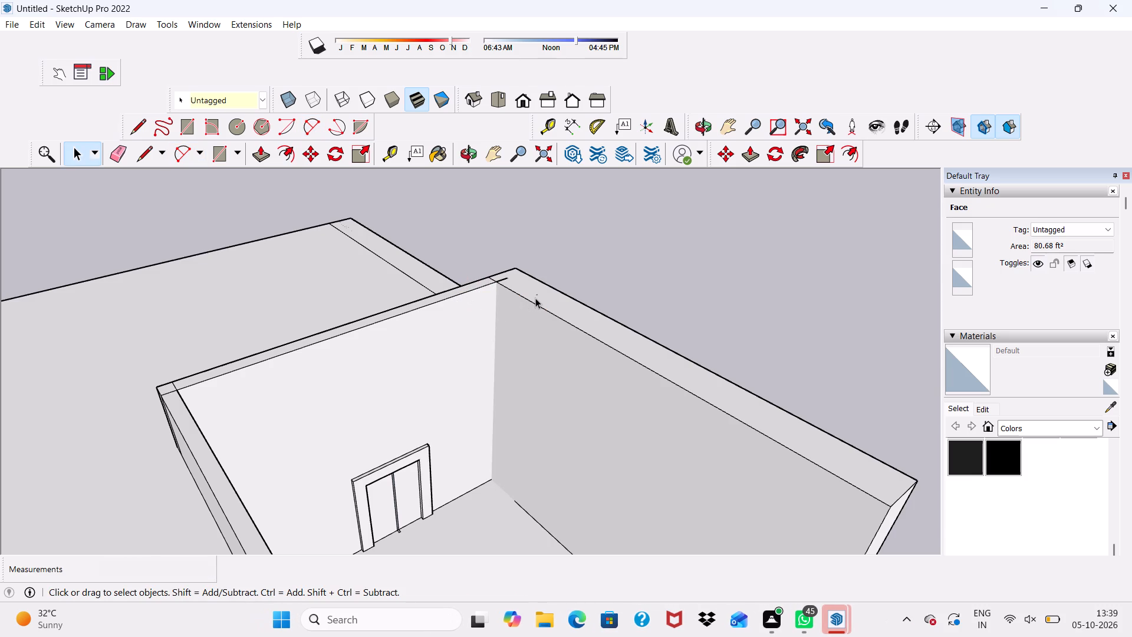
Examine the terrace side wall, its rear corner and the front facade from eye level.
scroll(518, 274, "down", 4)
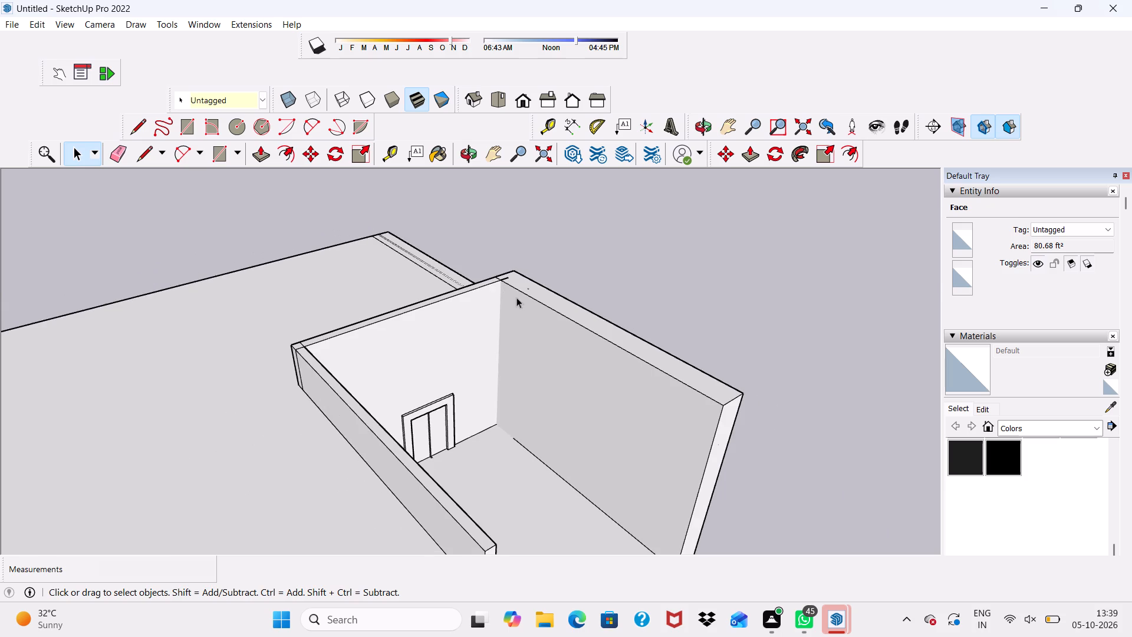
middle_click_drag(519, 298, 486, 186)
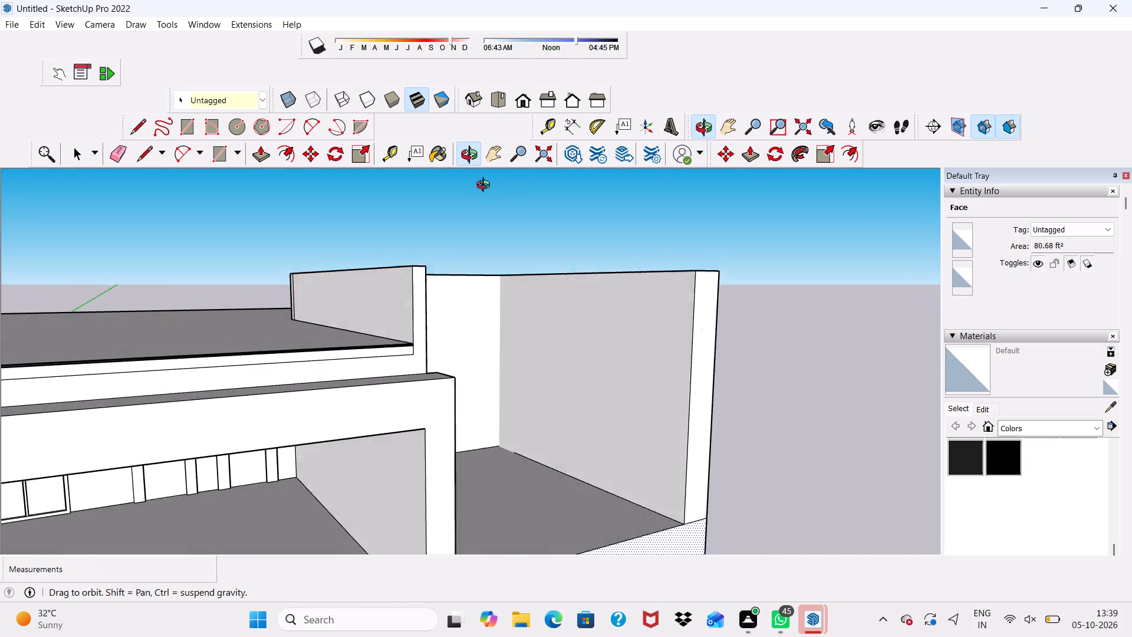
middle_click_drag(486, 186, 485, 186)
scroll(510, 225, "up", 3)
scroll(510, 226, "down", 4)
scroll(465, 277, "down", 1)
middle_click_drag(502, 308, 414, 303)
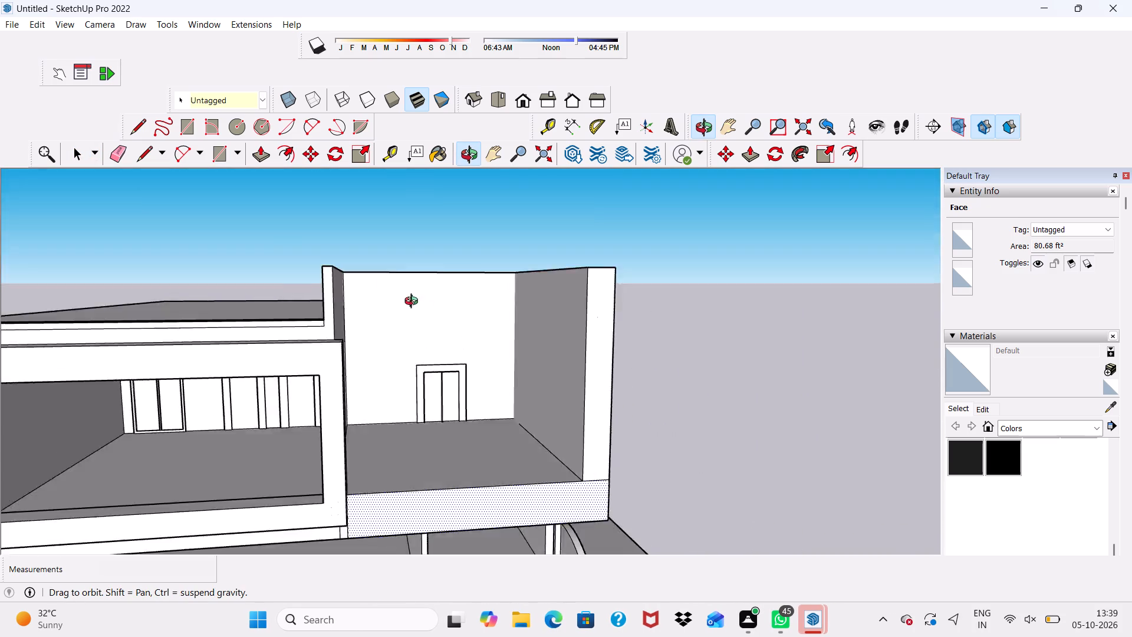
middle_click_drag(414, 303, 421, 298)
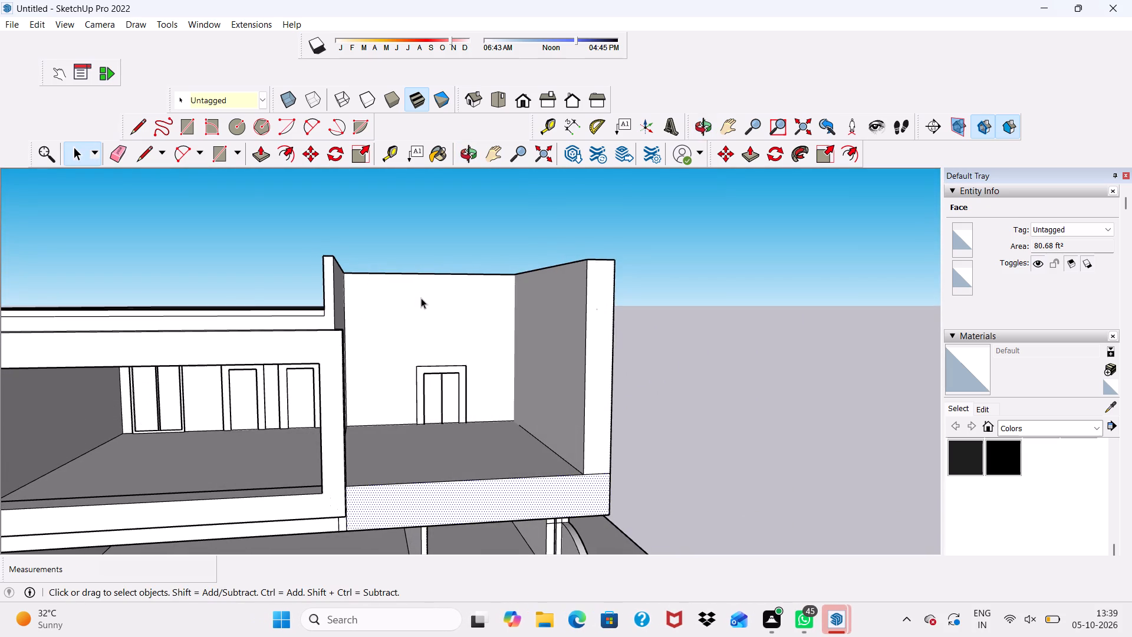
scroll(421, 298, "down", 4)
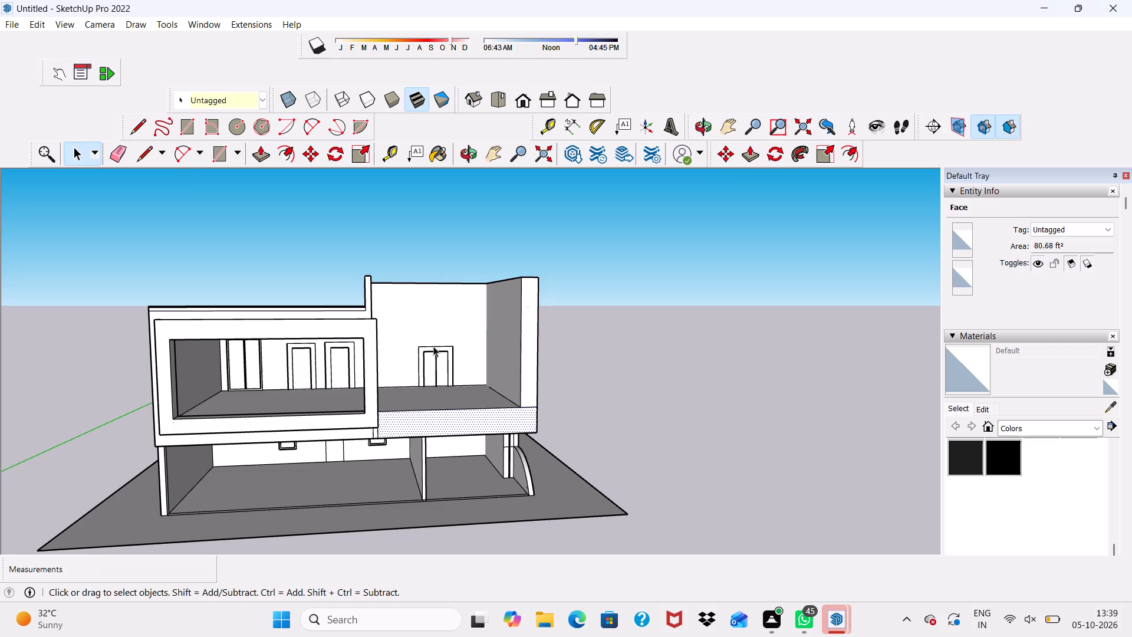
scroll(540, 297, "up", 3)
scroll(492, 318, "up", 6)
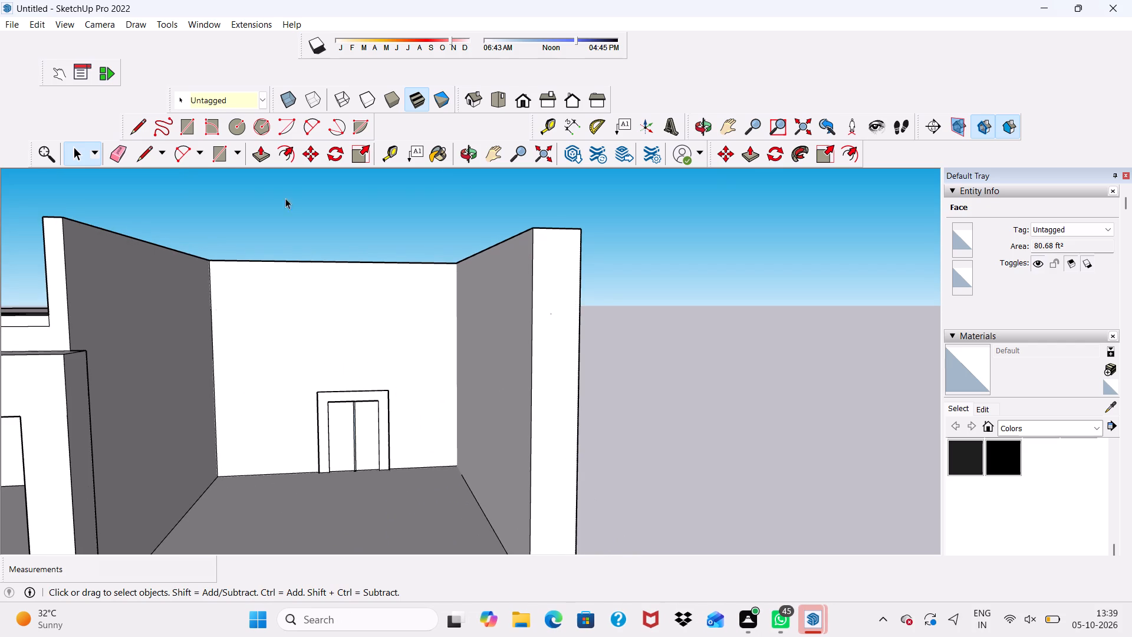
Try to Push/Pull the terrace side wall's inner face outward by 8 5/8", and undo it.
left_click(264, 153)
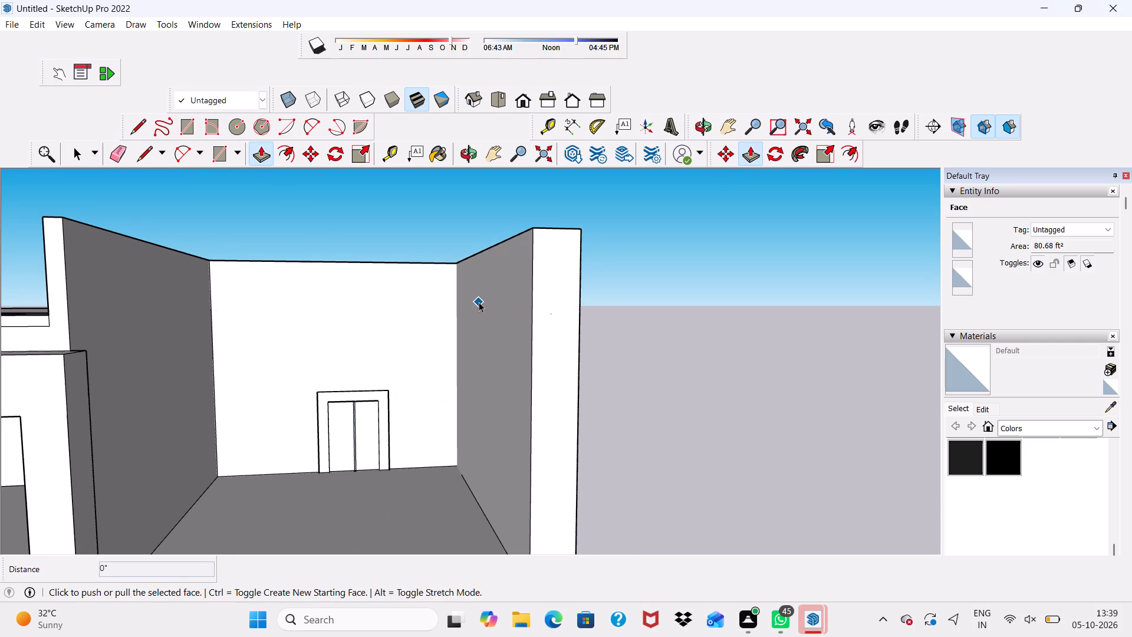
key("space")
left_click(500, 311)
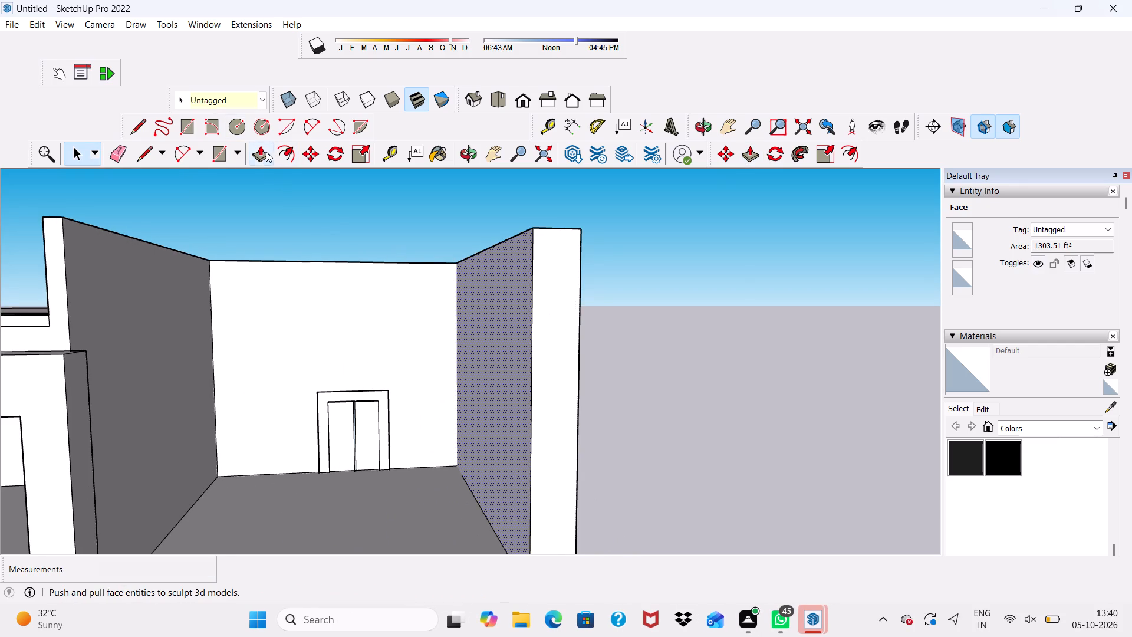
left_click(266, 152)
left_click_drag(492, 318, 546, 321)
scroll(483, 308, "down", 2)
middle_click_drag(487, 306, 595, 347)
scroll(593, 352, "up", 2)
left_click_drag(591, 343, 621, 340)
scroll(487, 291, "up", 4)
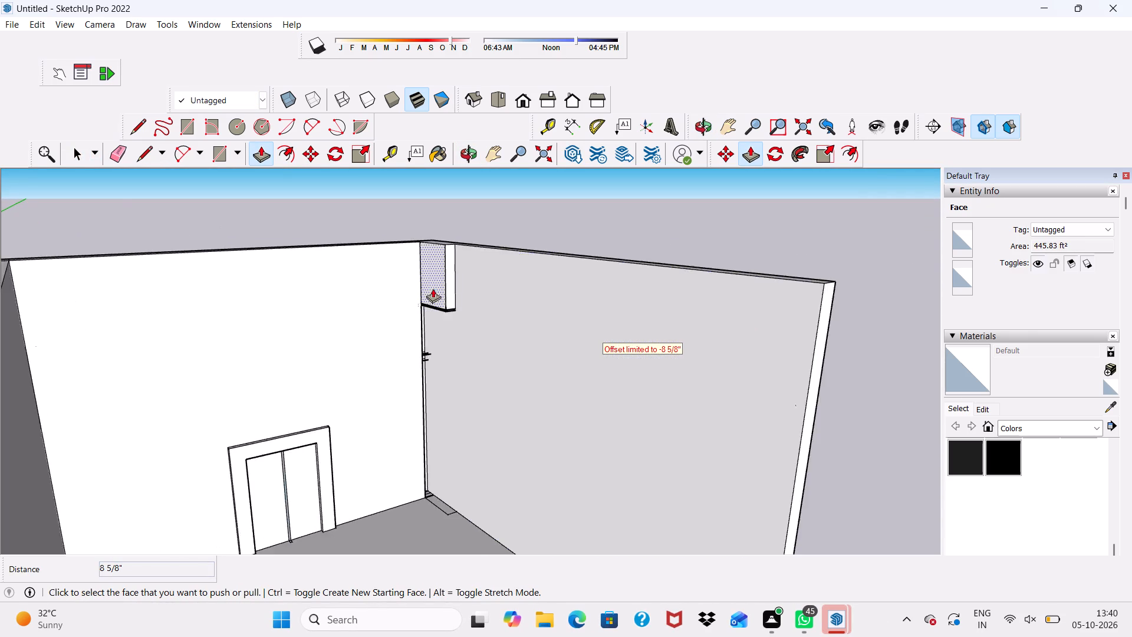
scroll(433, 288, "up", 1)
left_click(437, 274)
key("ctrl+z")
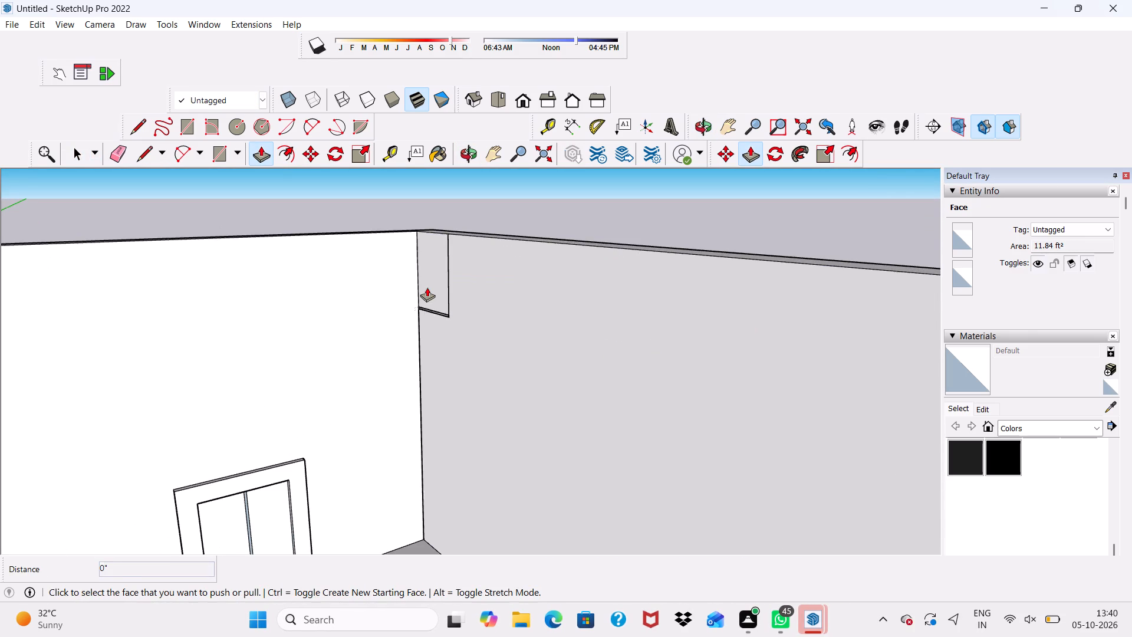
Push/Pull the side wall's large inner face outward around the small rectangle at the upper rear corner.
scroll(426, 274, "up", 2)
scroll(448, 275, "down", 3)
middle_click_drag(446, 295, 542, 363)
scroll(439, 310, "up", 5)
left_click_drag(556, 350, 558, 349)
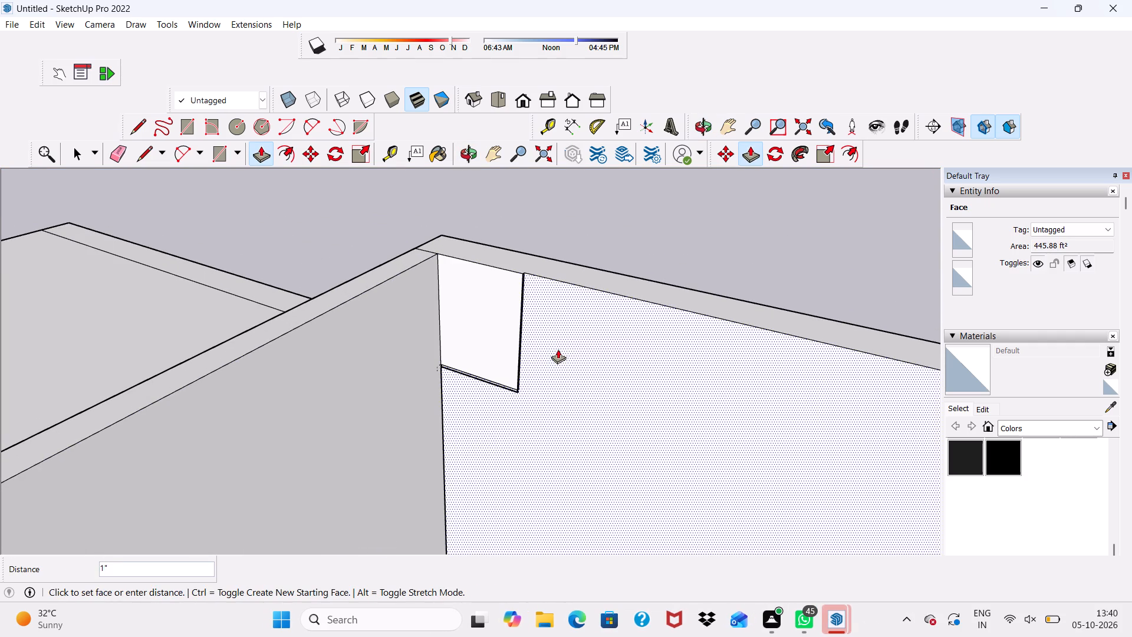
left_click_drag(558, 349, 603, 316)
scroll(541, 295, "down", 1)
scroll(502, 326, "up", 2)
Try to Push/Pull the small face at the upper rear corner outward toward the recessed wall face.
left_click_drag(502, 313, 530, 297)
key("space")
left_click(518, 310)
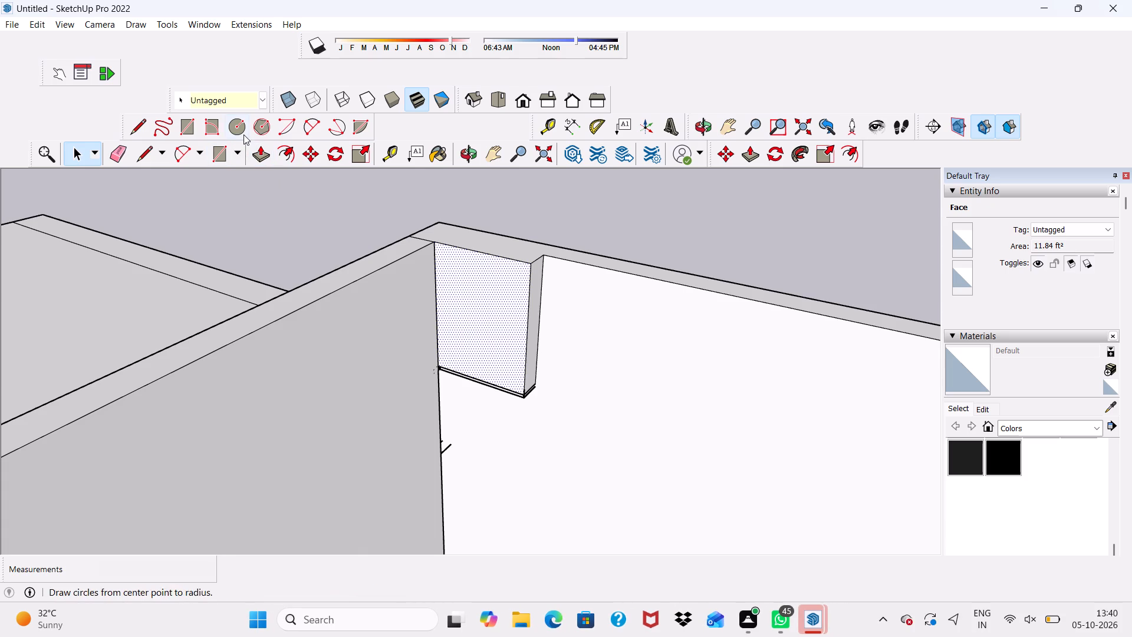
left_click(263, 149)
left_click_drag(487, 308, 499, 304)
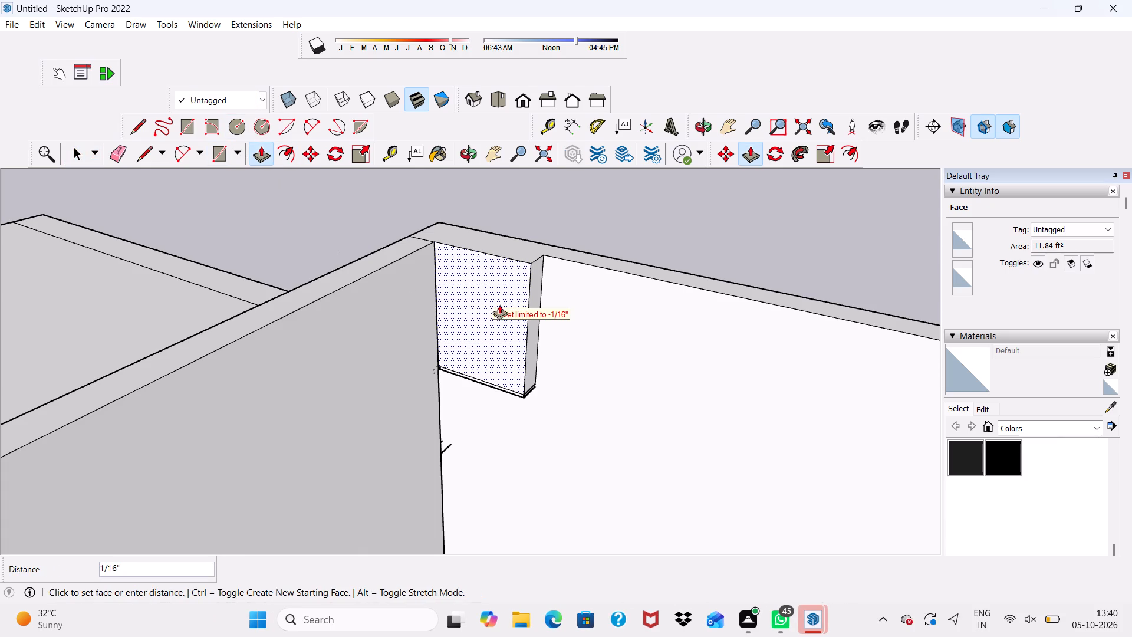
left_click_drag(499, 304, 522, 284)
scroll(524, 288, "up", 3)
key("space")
Erase the lengthwise edge running along the underside of the small block at the upper rear corner.
middle_click_drag(582, 292, 453, 259)
scroll(442, 276, "up", 2)
middle_click_drag(474, 472, 574, 362)
scroll(583, 365, "up", 2)
key("space")
middle_click_drag(476, 414, 594, 311)
scroll(593, 311, "up", 2)
left_click(439, 324)
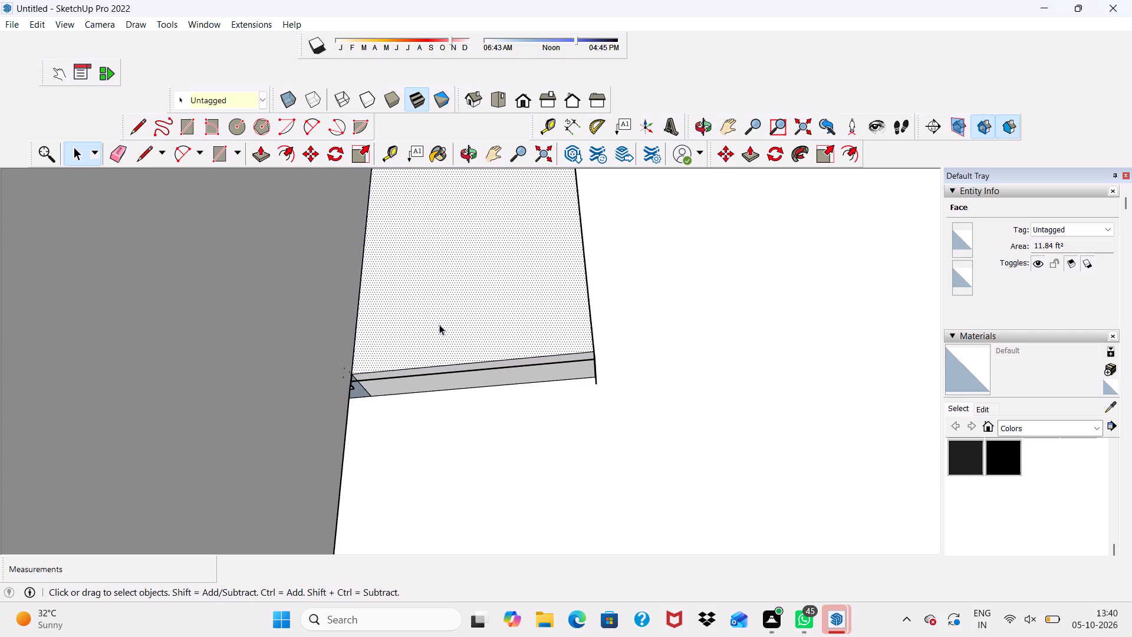
left_click(120, 149)
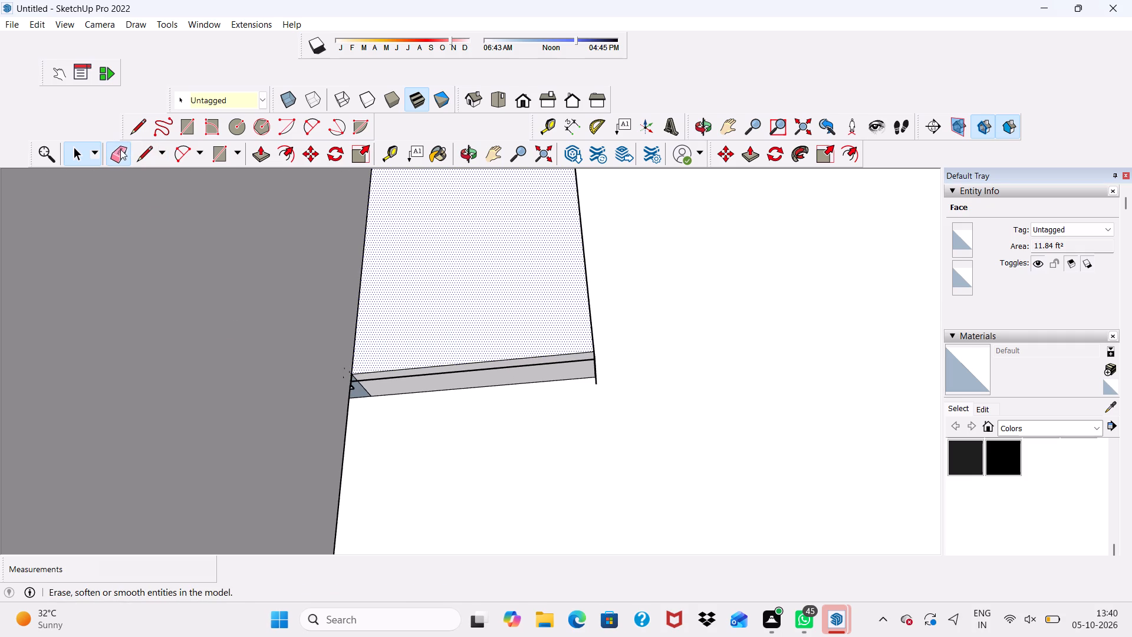
left_click(410, 376)
scroll(407, 382, "down", 1)
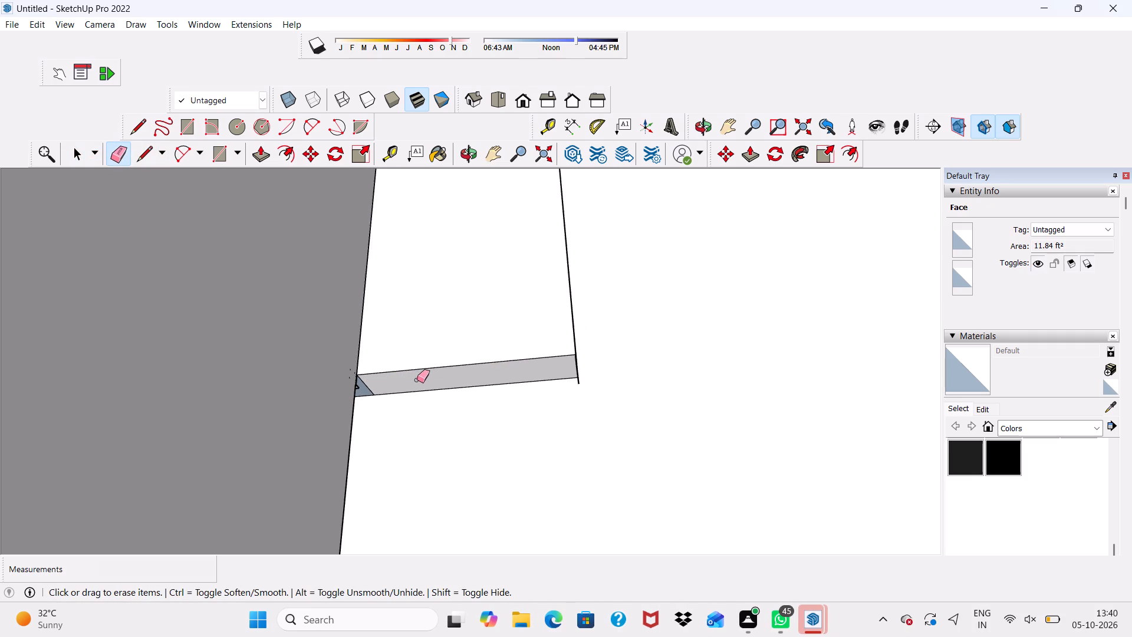
Erase the short stray edge hanging below the corner block's lower front corner.
middle_click_drag(419, 377, 276, 469)
scroll(545, 409, "up", 2)
left_click_drag(557, 371, 554, 380)
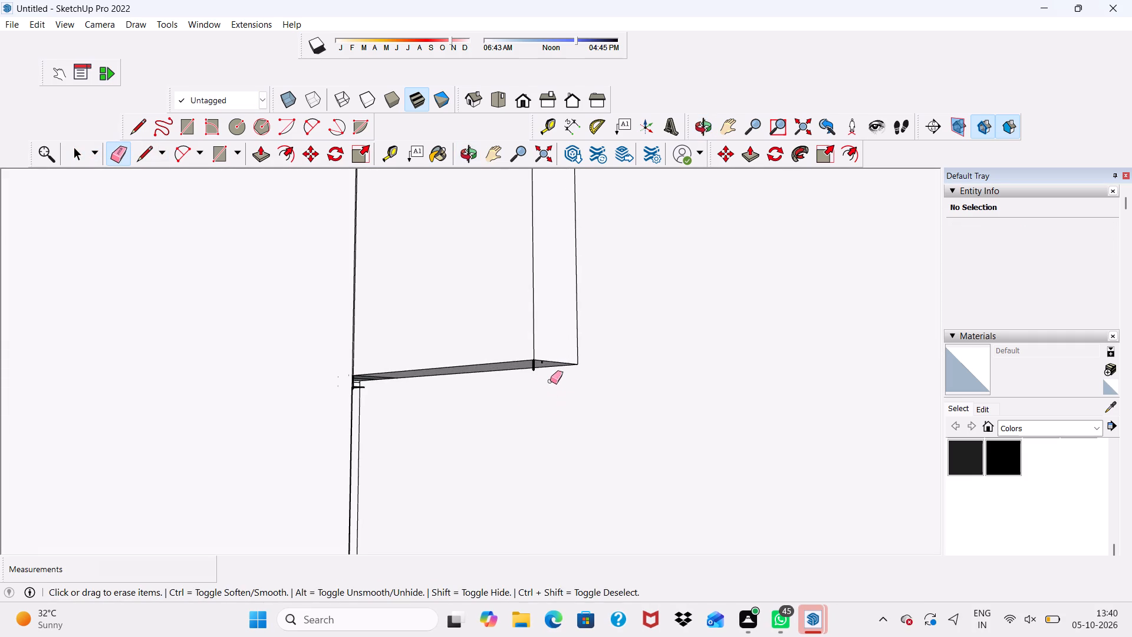
scroll(539, 369, "up", 3)
left_click_drag(531, 368, 538, 361)
key("space")
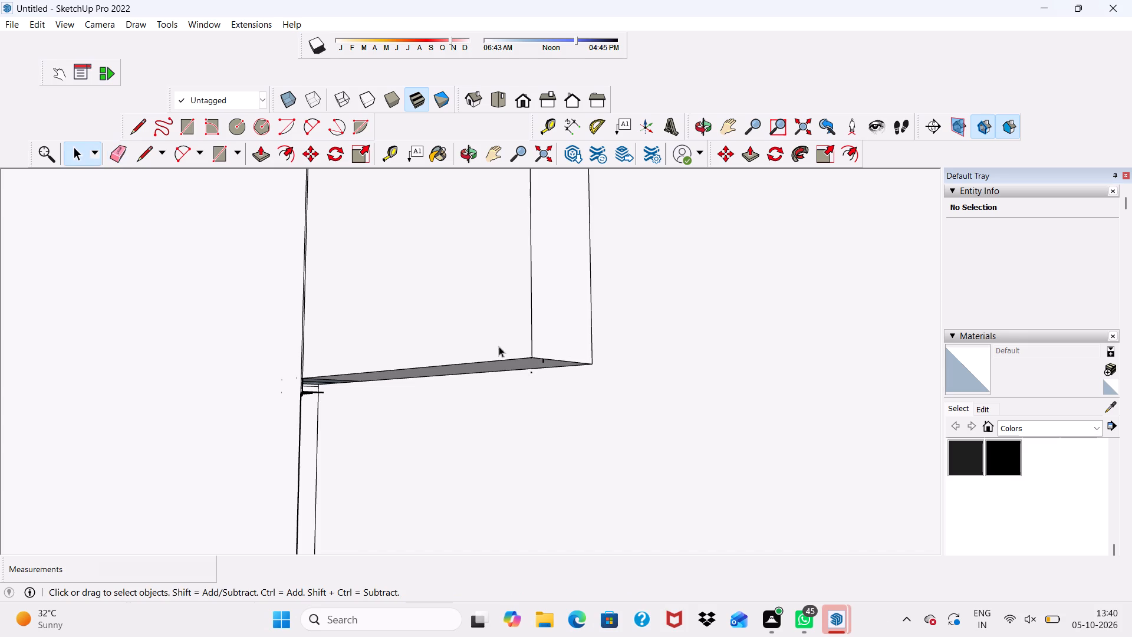
Push/Pull the corner block's inner face about 8 7/16" outward toward the recessed wall face.
left_click(463, 293)
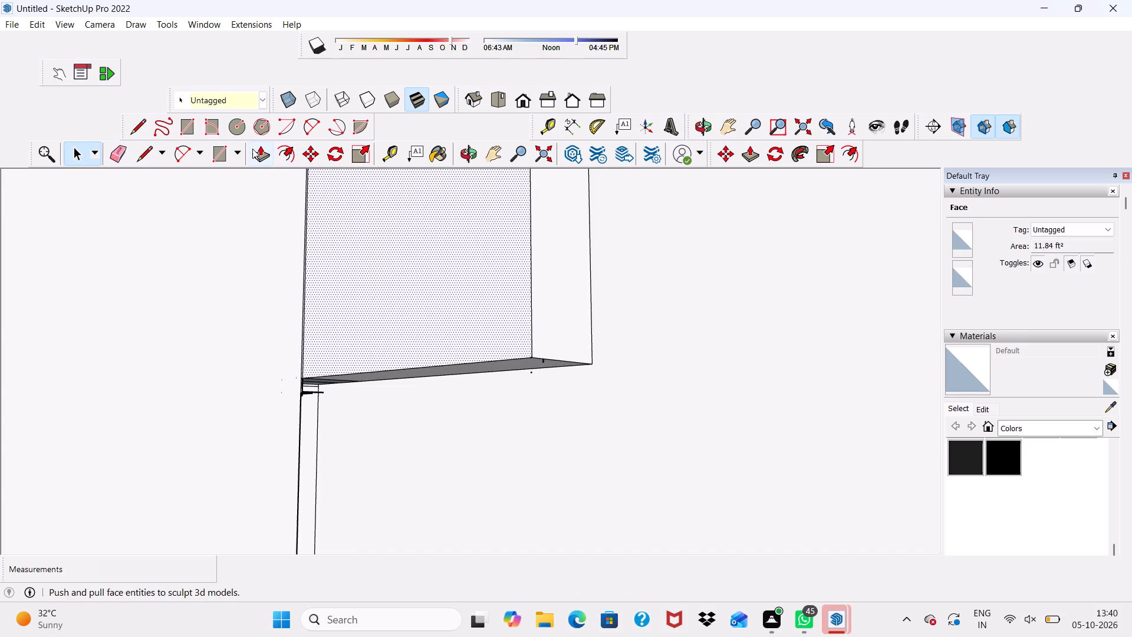
left_click(252, 148)
left_click_drag(475, 334, 534, 334)
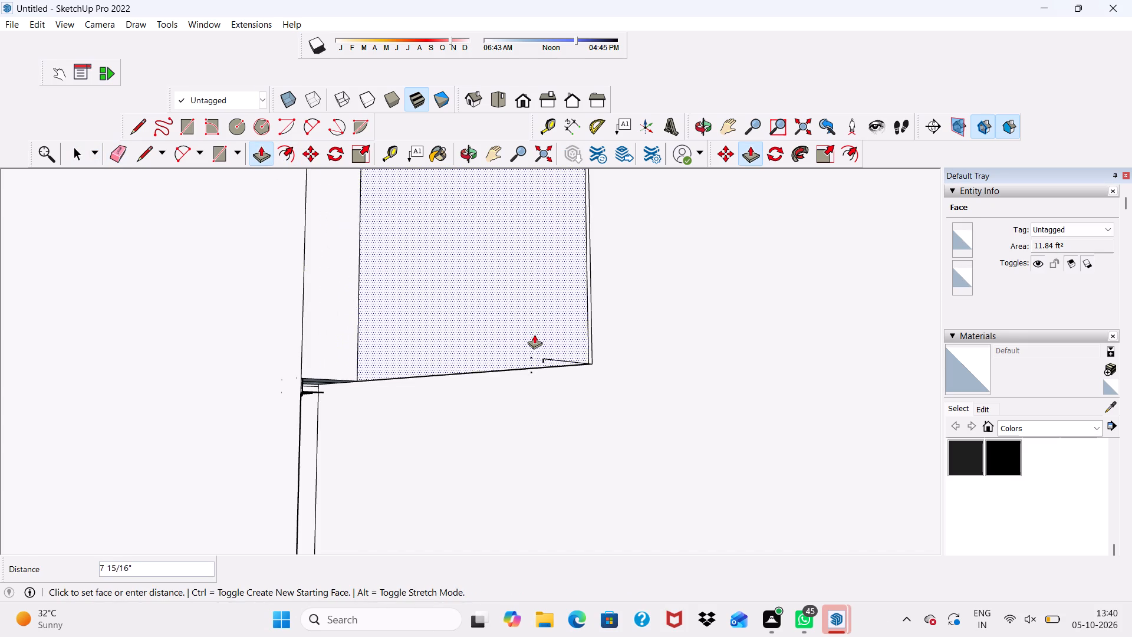
left_click_drag(534, 334, 540, 334)
scroll(515, 335, "down", 1)
scroll(513, 337, "up", 1)
scroll(513, 339, "down", 9)
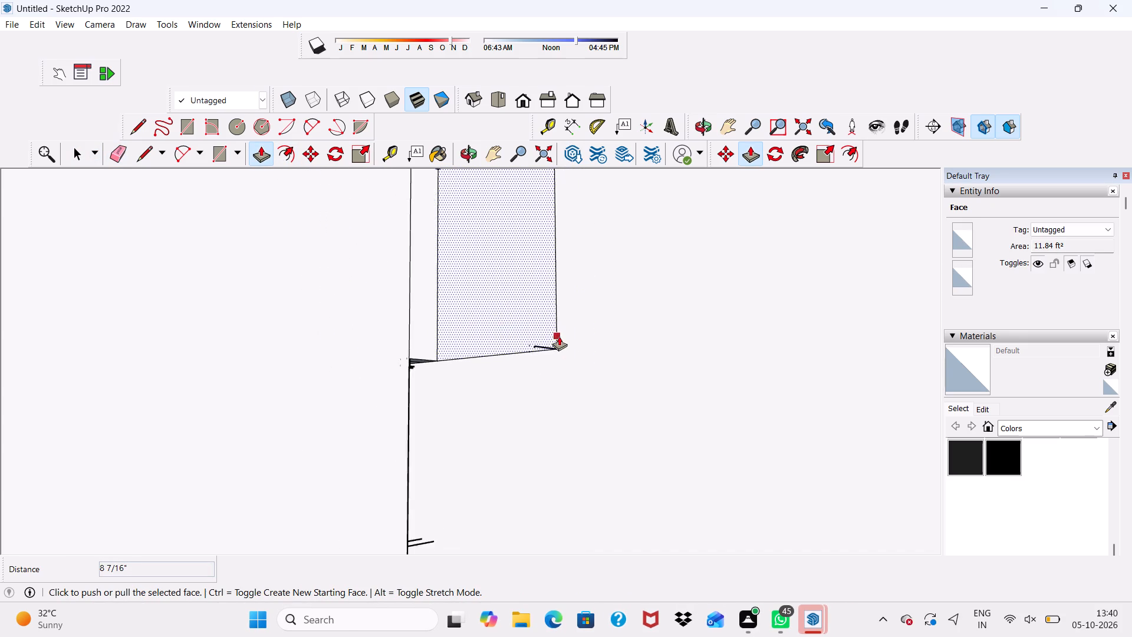
Erase the short stray edges and tiny leftover stubs around the lower end of the corner block at the upper rear corner.
middle_click_drag(559, 336, 439, 432)
scroll(439, 368, "up", 1)
scroll(348, 321, "down", 1)
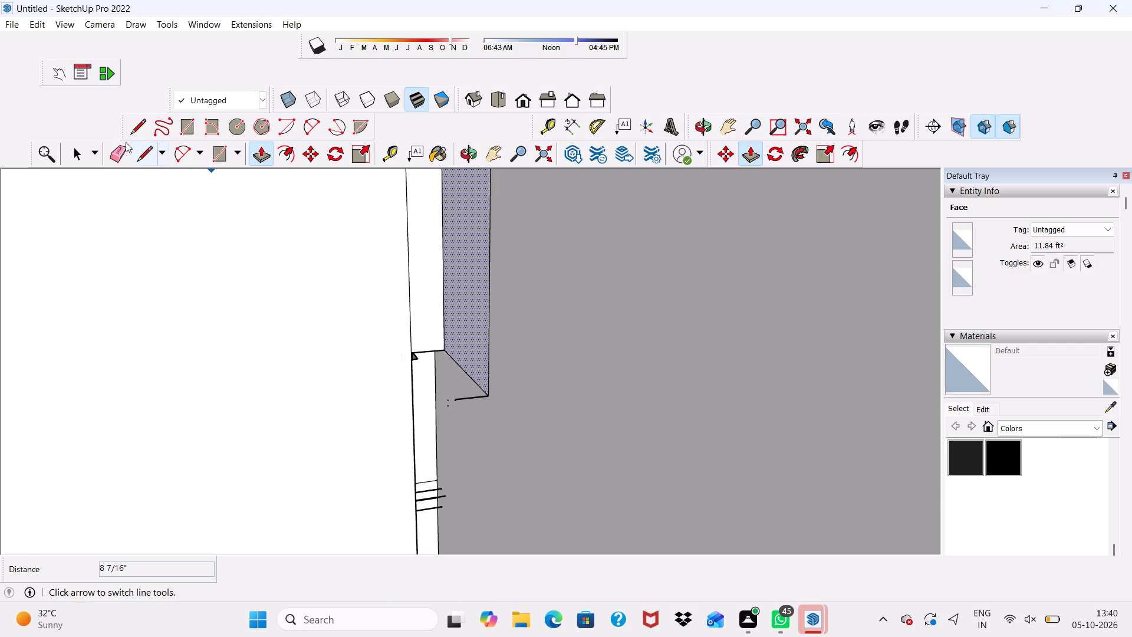
left_click(116, 152)
scroll(450, 387, "up", 5)
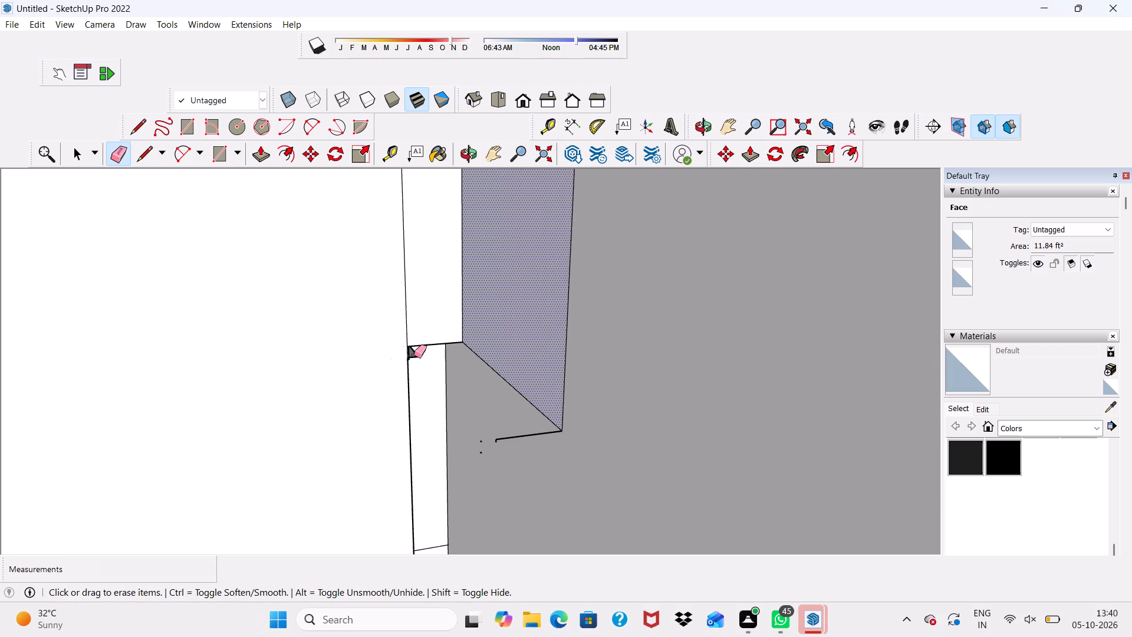
left_click_drag(414, 355, 422, 356)
left_click_drag(526, 434, 524, 450)
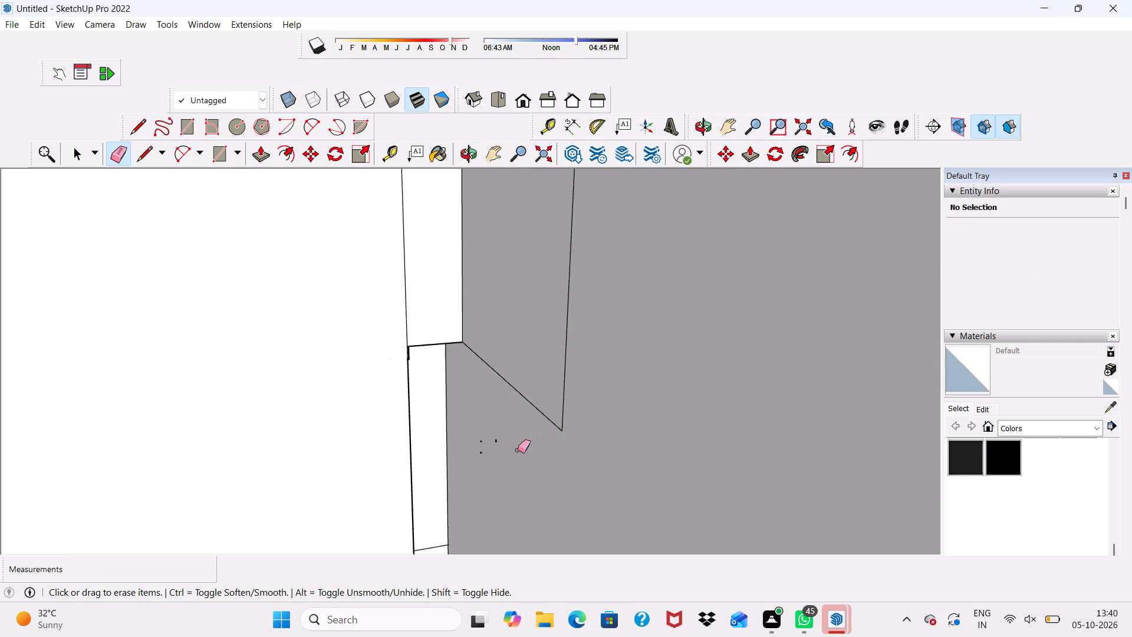
scroll(490, 435, "up", 2)
left_click_drag(491, 432, 505, 446)
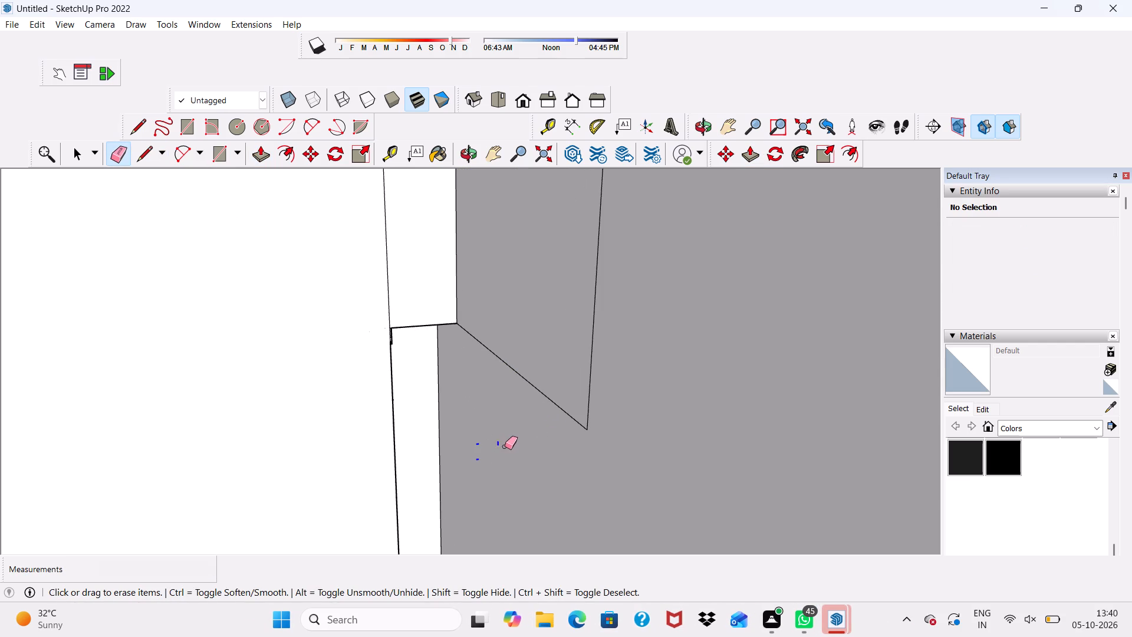
left_click_drag(505, 446, 476, 462)
Erase the diagonal edge and the upright edge left over from the corner block on the terrace side wall's inner face.
left_click_drag(525, 373, 530, 392)
left_click_drag(587, 337, 600, 334)
Push/Pull the terrace side wall's inner face outward by about 7 1/16", followed by about 1 11/16" more.
scroll(544, 366, "down", 2)
scroll(544, 366, "up", 2)
scroll(544, 366, "down", 7)
scroll(412, 365, "up", 1)
scroll(412, 367, "down", 1)
scroll(414, 371, "up", 1)
scroll(437, 386, "down", 3)
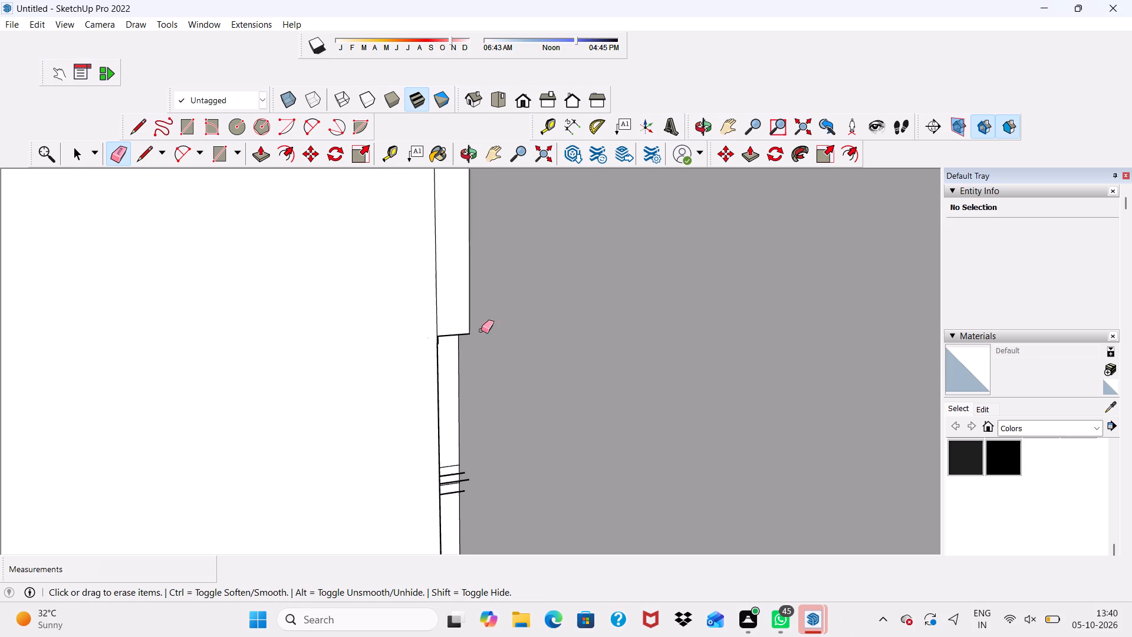
scroll(481, 330, "down", 2)
middle_click_drag(498, 331, 651, 355)
key("space")
scroll(514, 398, "down", 2)
scroll(485, 411, "up", 1)
scroll(460, 418, "down", 1)
scroll(308, 385, "up", 1)
scroll(308, 385, "down", 3)
middle_click_drag(587, 317, 600, 382)
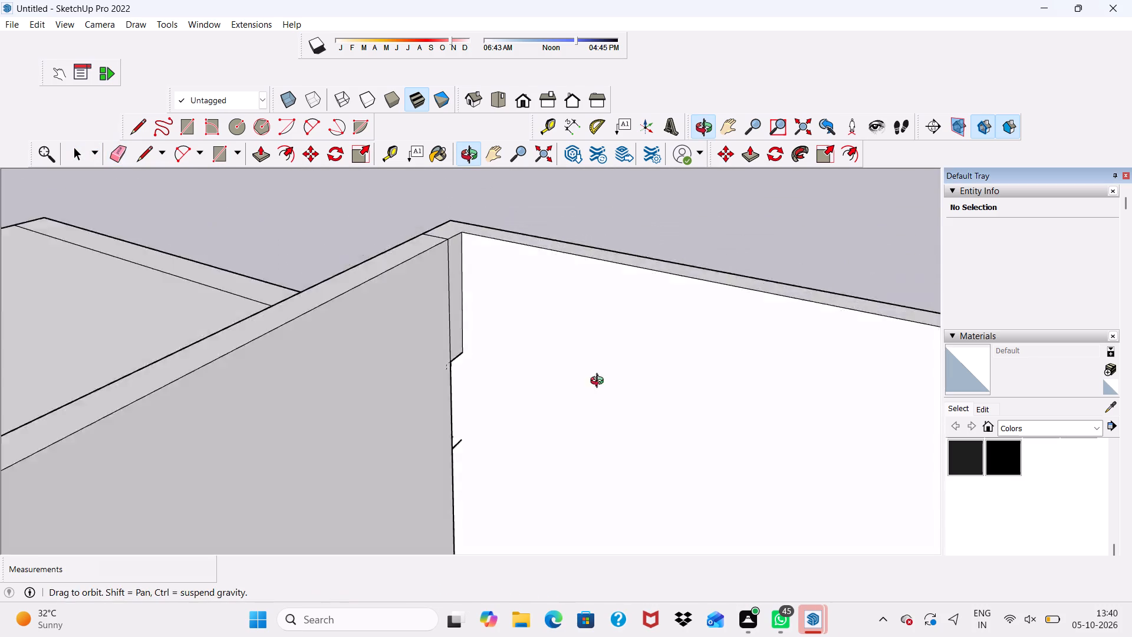
middle_click_drag(600, 382, 537, 422)
scroll(514, 370, "up", 3)
left_click(516, 349)
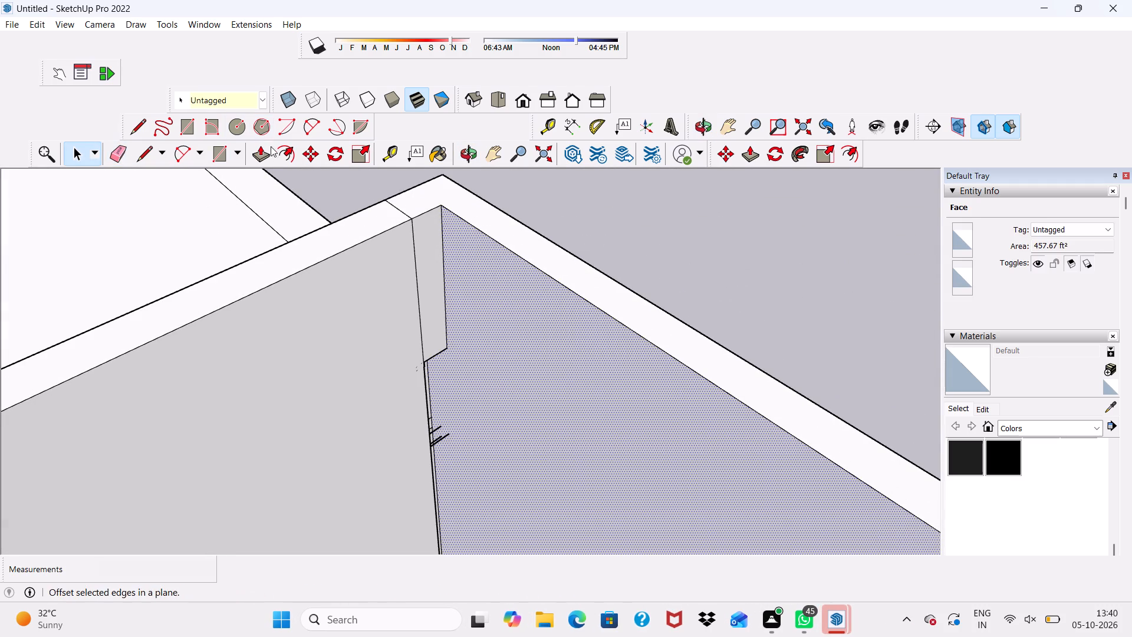
left_click(254, 152)
left_click_drag(522, 311, 547, 303)
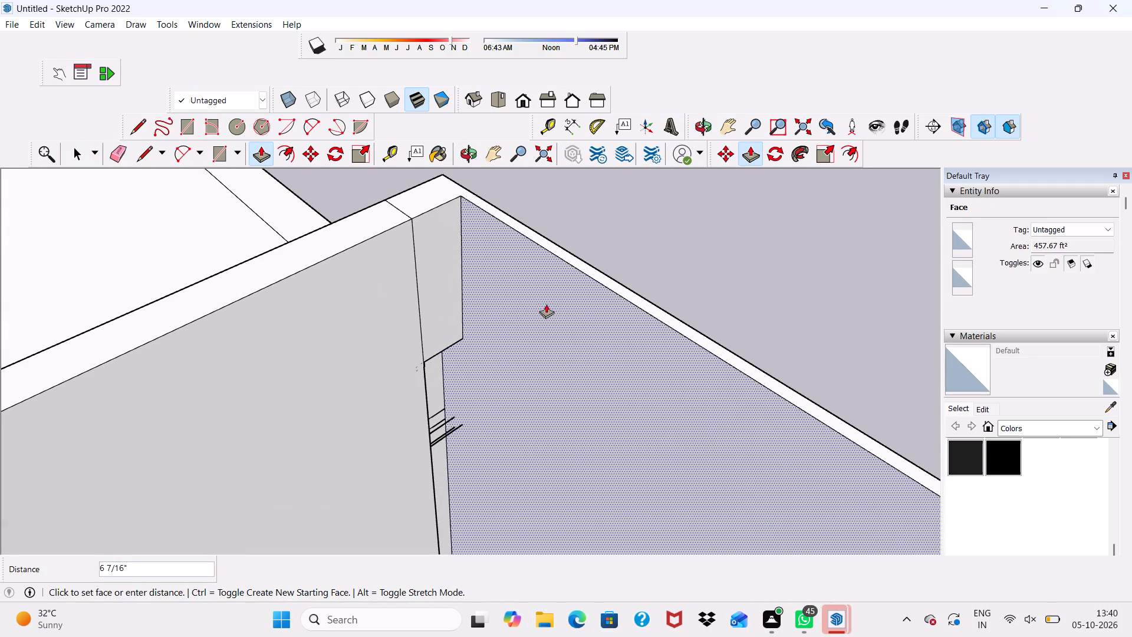
left_click_drag(547, 303, 567, 297)
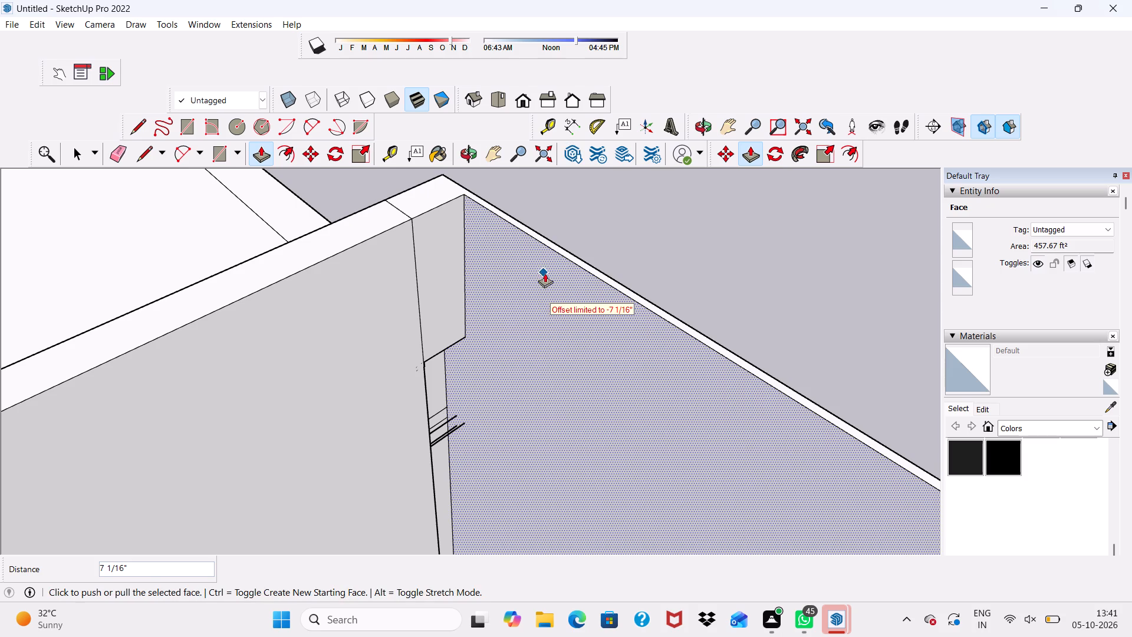
scroll(545, 272, "down", 5)
middle_click_drag(551, 290, 495, 248)
scroll(584, 277, "up", 3)
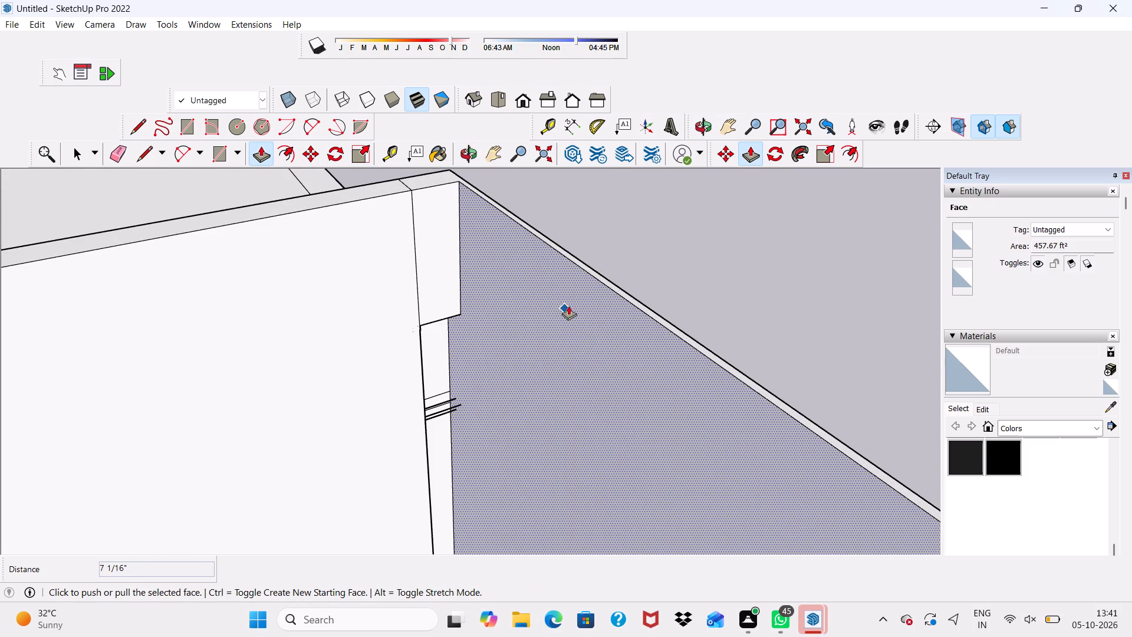
left_click_drag(578, 301, 583, 298)
Examine the terrace side wall and its rear corner strip from above, from outside and from the front of the house.
scroll(517, 309, "down", 2)
scroll(516, 310, "up", 1)
scroll(522, 313, "down", 1)
middle_click_drag(551, 300, 717, 239)
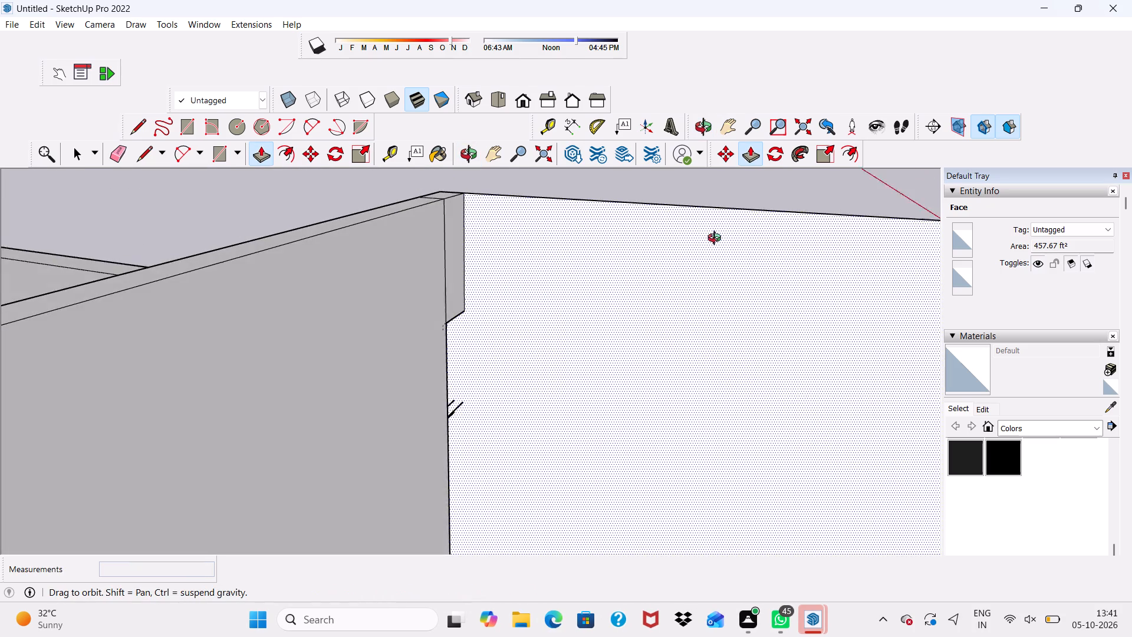
middle_click_drag(717, 239, 711, 242)
scroll(422, 361, "down", 10)
scroll(472, 372, "down", 4)
scroll(558, 382, "down", 2)
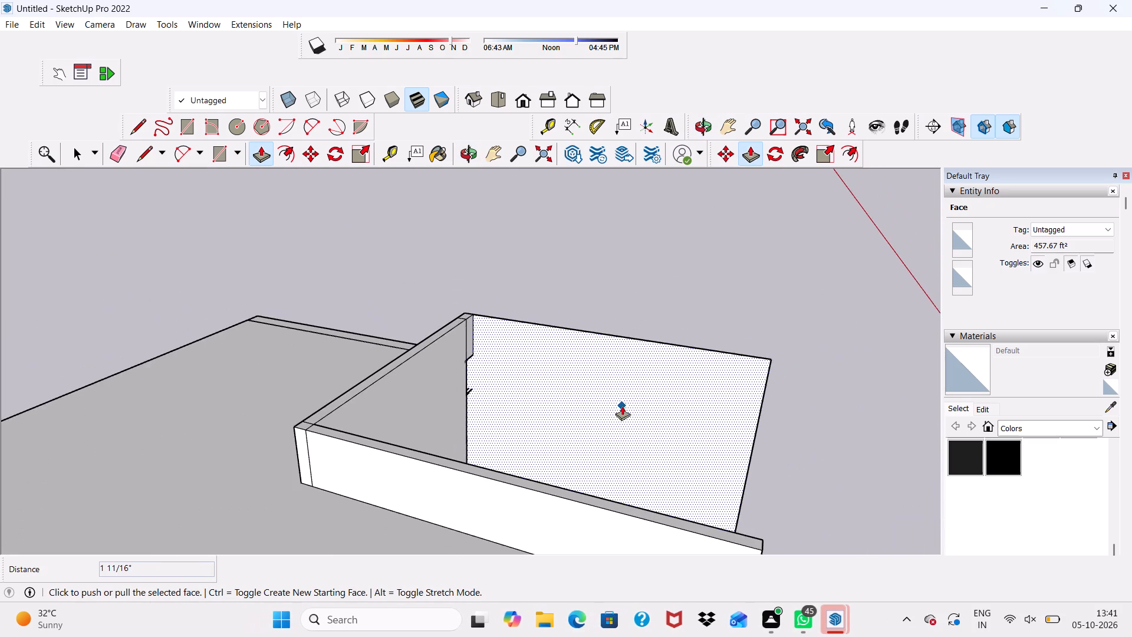
middle_click(622, 406)
scroll(625, 407, "up", 2)
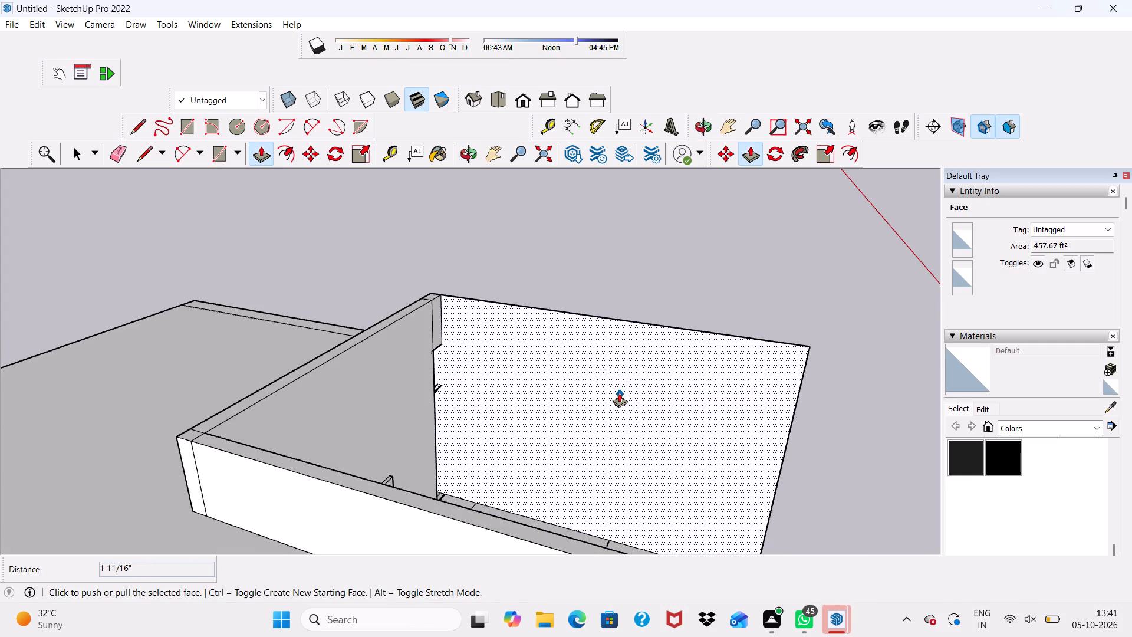
scroll(615, 368, "up", 5)
key("space")
scroll(416, 340, "up", 2)
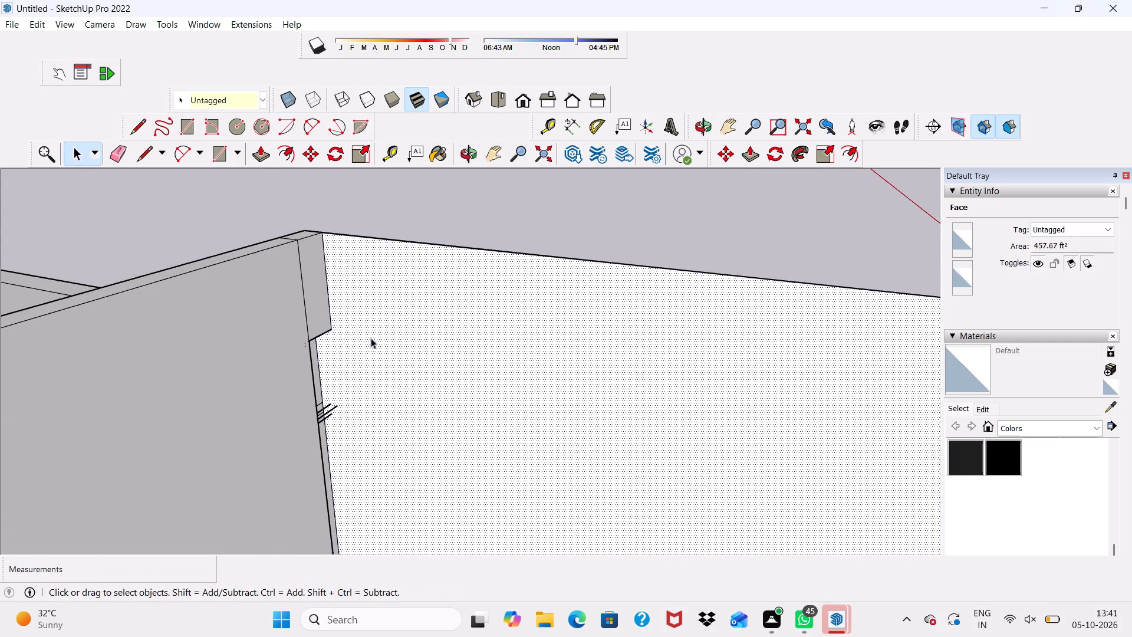
scroll(363, 343, "down", 6)
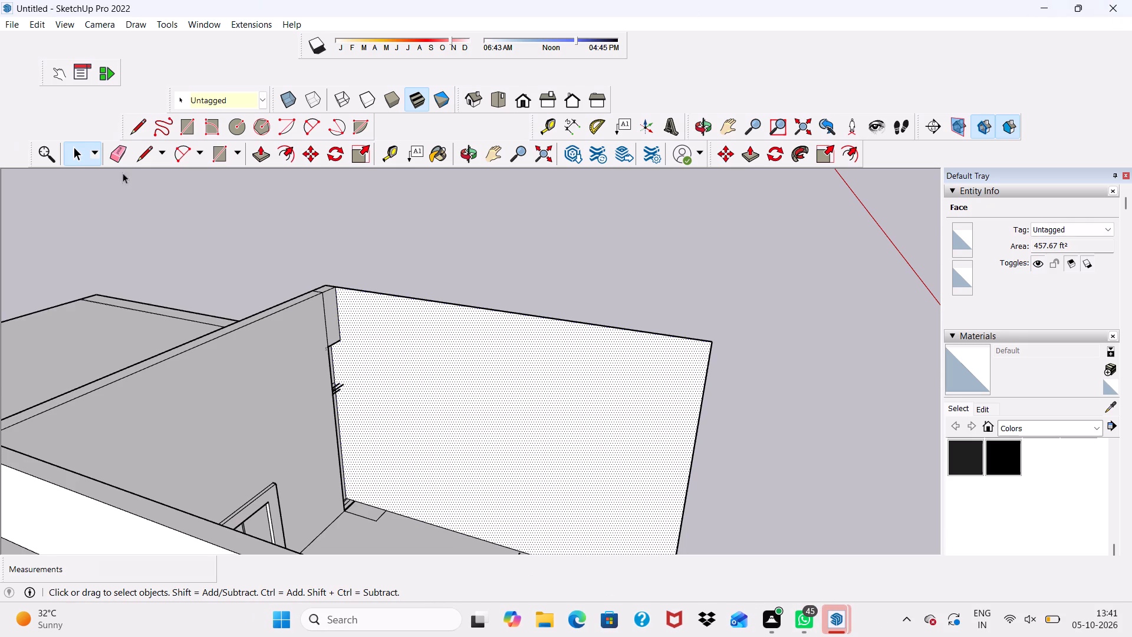
scroll(239, 21, "down", 4)
scroll(291, 239, "up", 1)
scroll(290, 245, "down", 2)
middle_click_drag(354, 298, 249, 327)
scroll(397, 328, "up", 7)
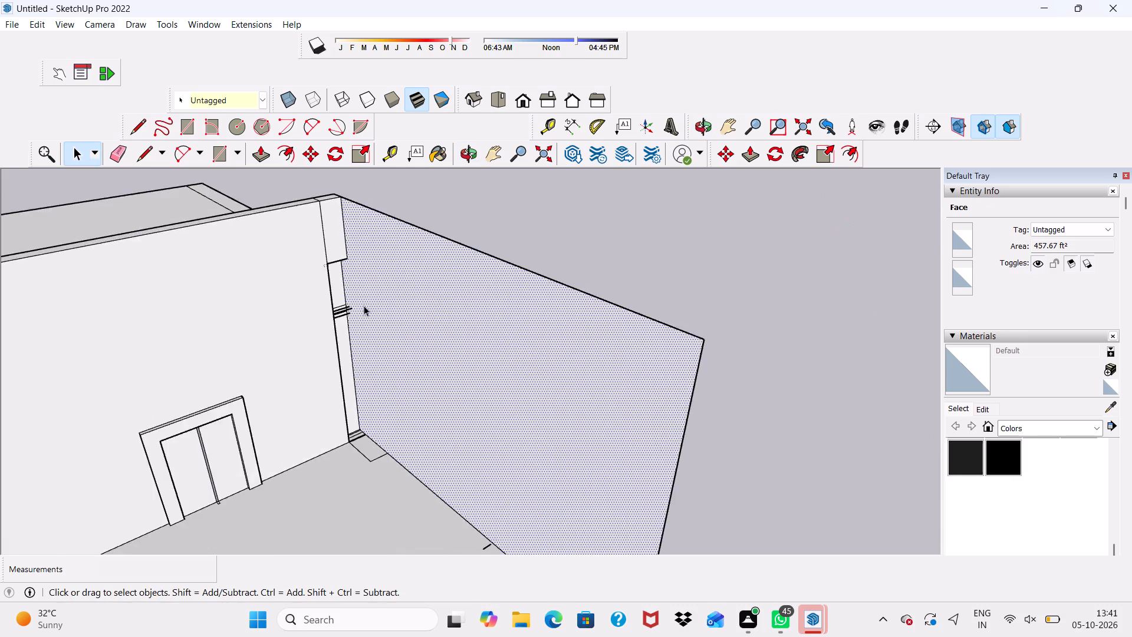
scroll(364, 306, "up", 3)
scroll(360, 303, "down", 1)
scroll(360, 303, "up", 1)
middle_click_drag(362, 304, 251, 249)
scroll(315, 255, "up", 5)
scroll(375, 258, "up", 5)
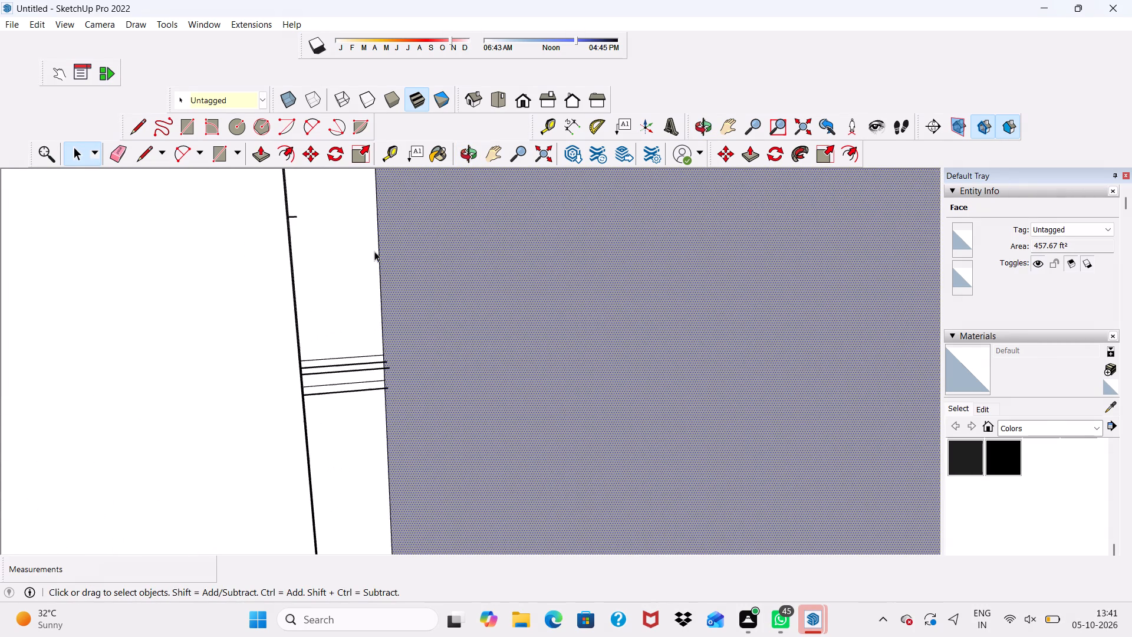
left_click(357, 248)
scroll(356, 264, "down", 5)
middle_click_drag(373, 320, 227, 393)
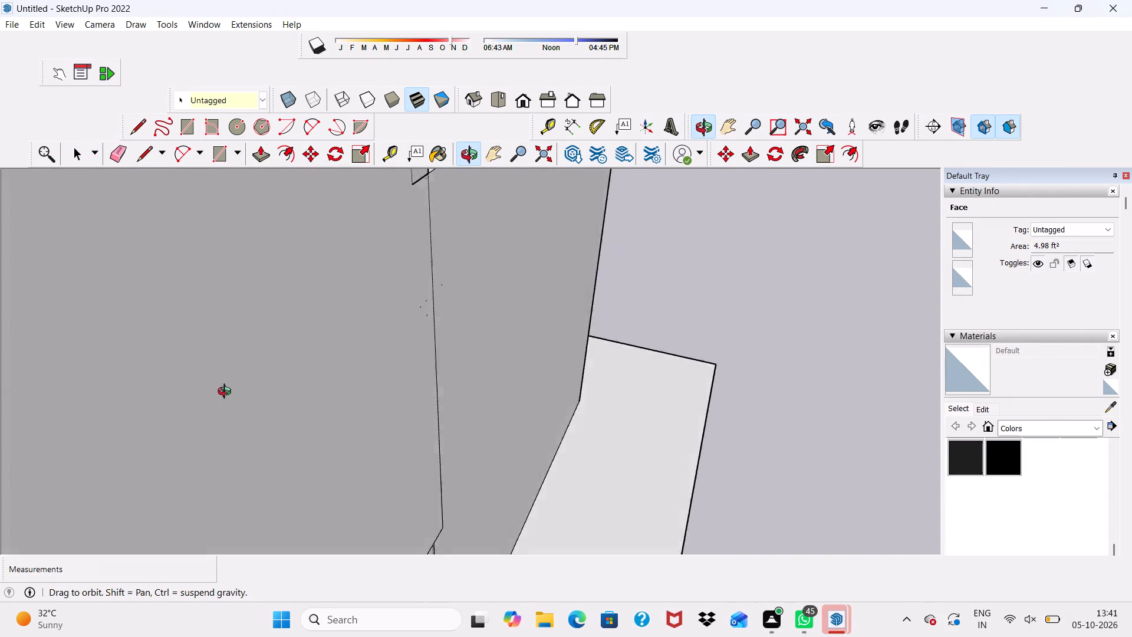
middle_click_drag(227, 393, 261, 353)
scroll(452, 297, "down", 2)
scroll(467, 329, "up", 1)
scroll(475, 338, "down", 5)
scroll(489, 324, "up", 1)
scroll(489, 325, "down", 2)
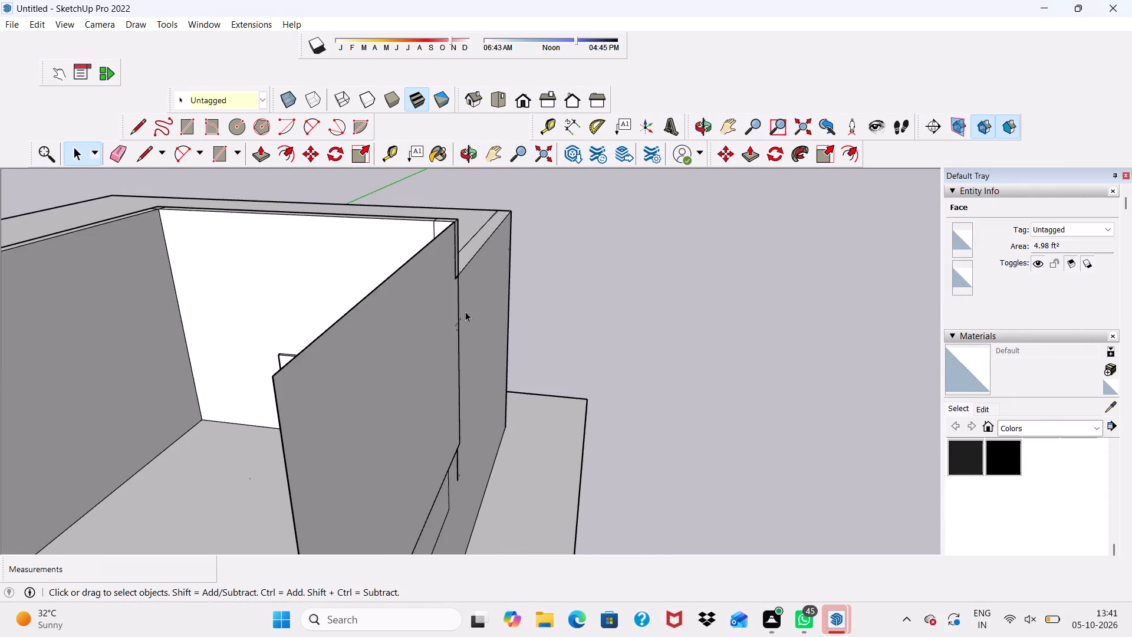
middle_click_drag(463, 311, 731, 251)
scroll(598, 288, "down", 7)
scroll(613, 299, "up", 1)
scroll(616, 303, "down", 3)
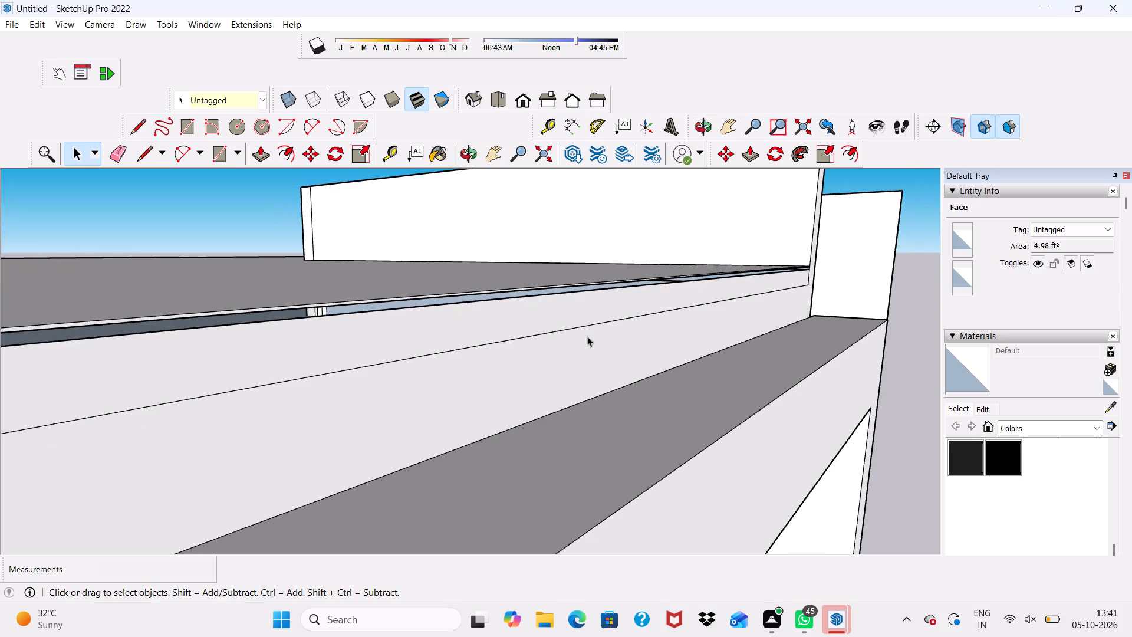
middle_click_drag(585, 348, 745, 372)
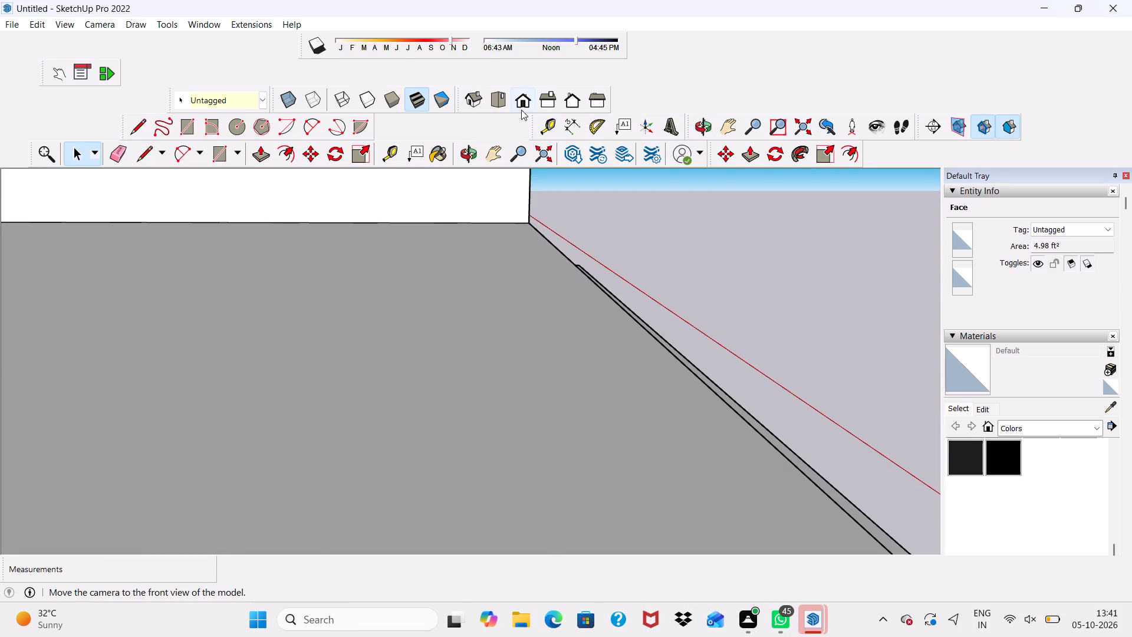
left_click(521, 103)
scroll(488, 268, "down", 2)
scroll(470, 322, "up", 1)
scroll(470, 329, "down", 4)
middle_click_drag(433, 298, 572, 345)
scroll(592, 267, "up", 3)
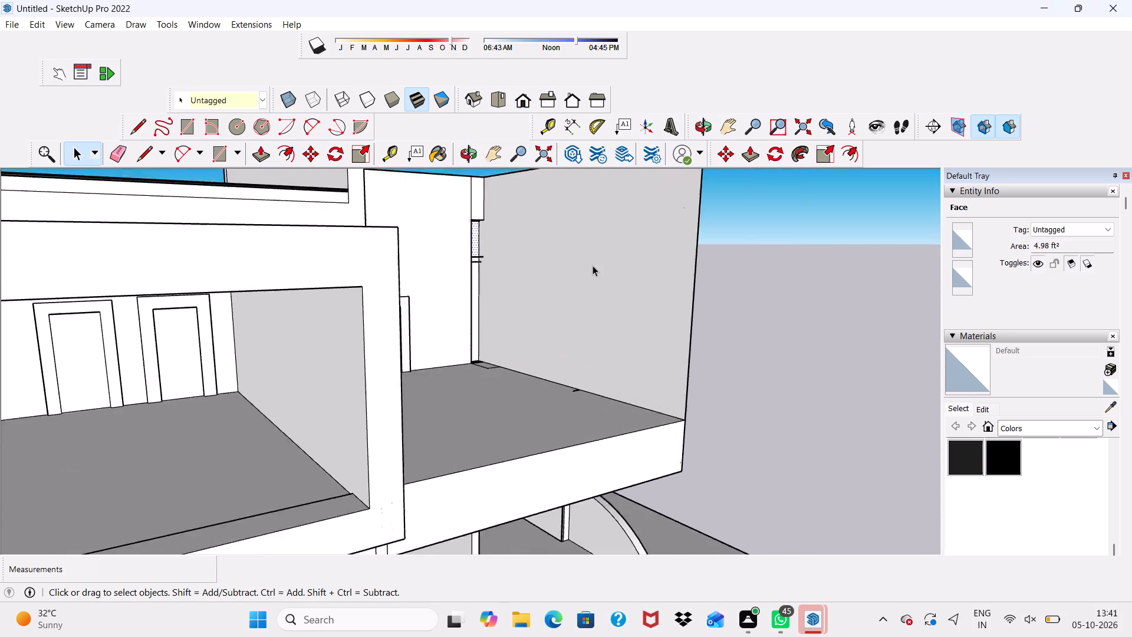
scroll(593, 265, "up", 2)
scroll(560, 262, "down", 1)
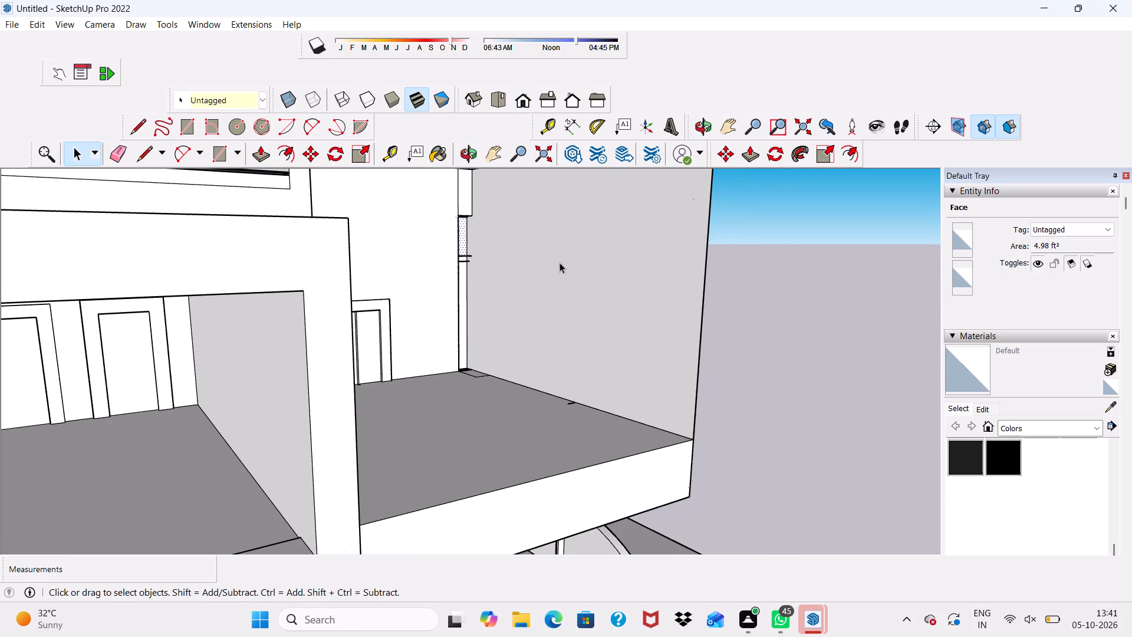
scroll(499, 261, "down", 5)
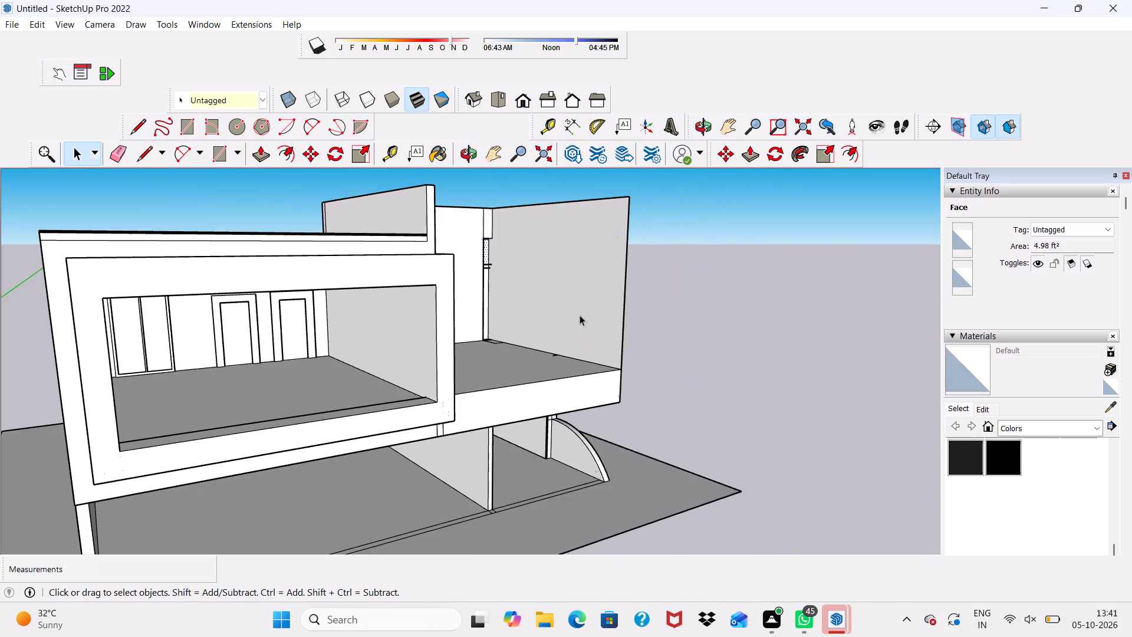
scroll(542, 301, "up", 5)
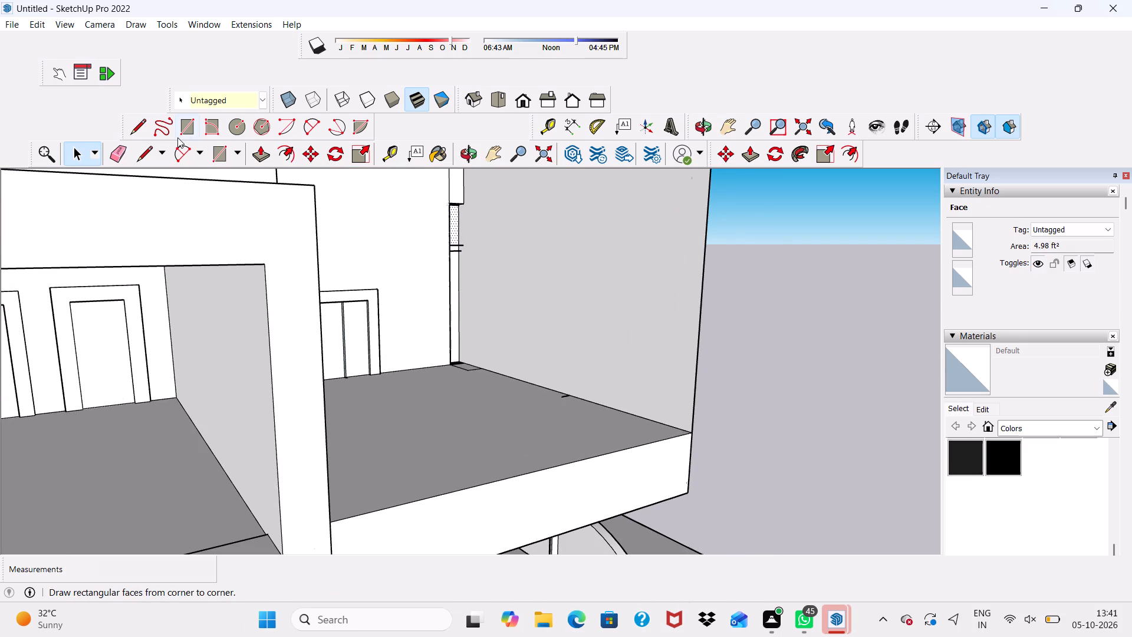
Draw a 1' line along the terrace floor's front edge, starting from its outer corner at the side wall.
left_click(146, 150)
scroll(774, 291, "up", 3)
scroll(788, 461, "down", 3)
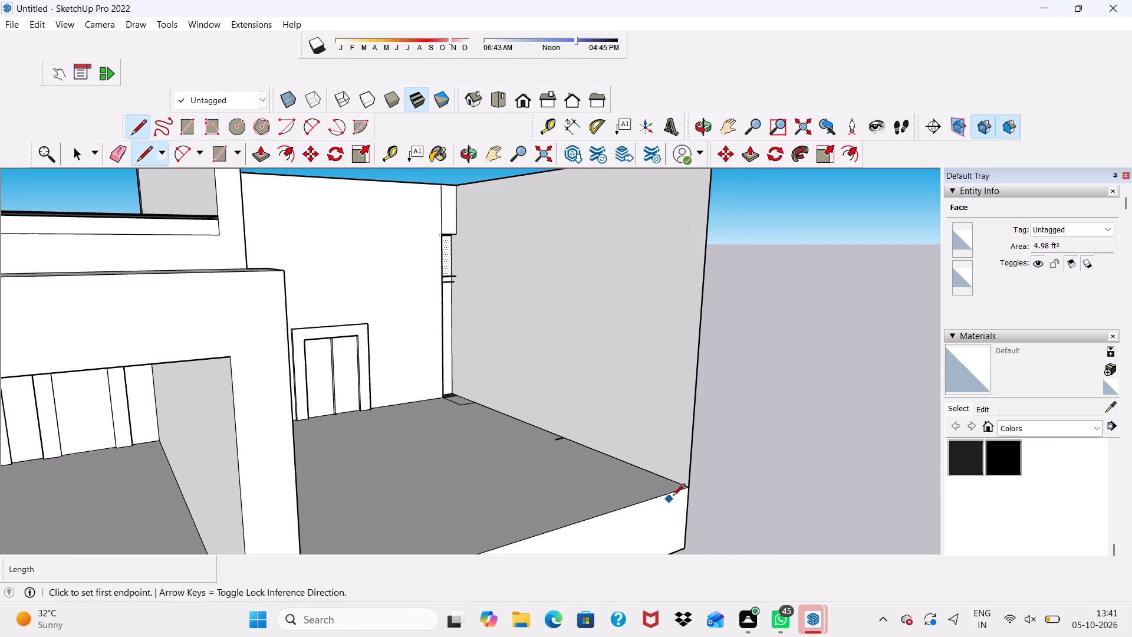
left_click(687, 490)
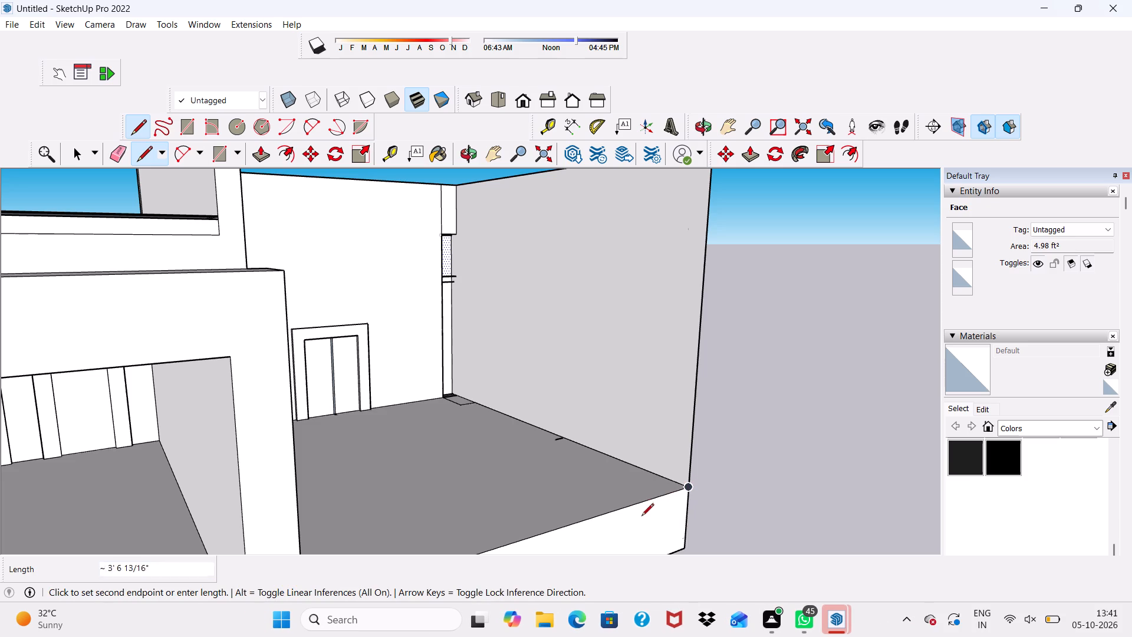
key("1")
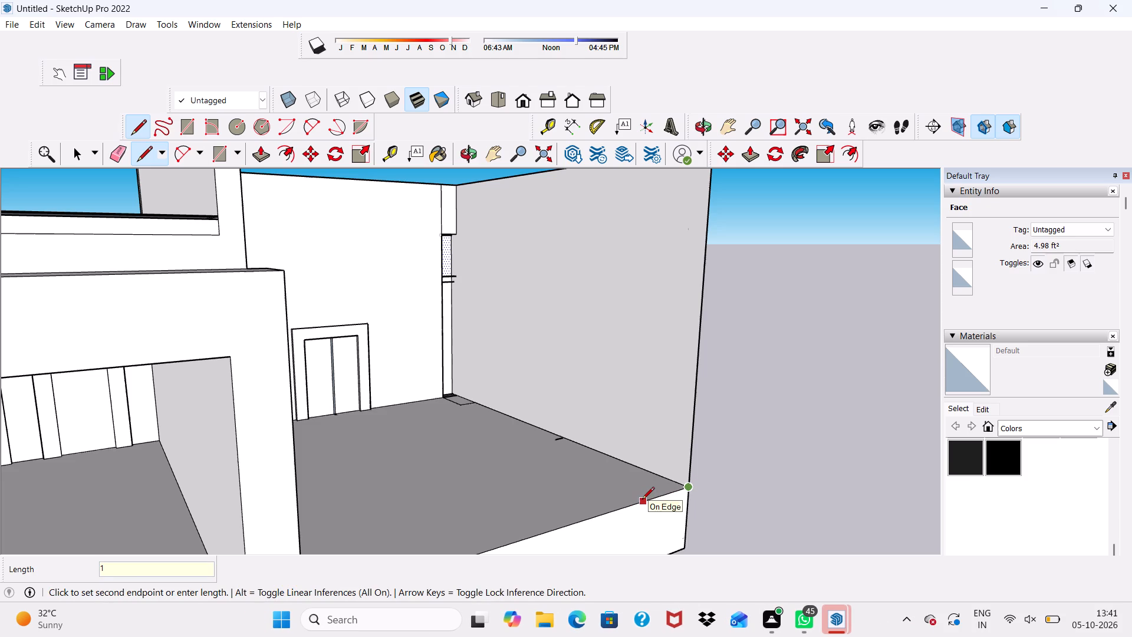
key("apostrophe")
key("Return")
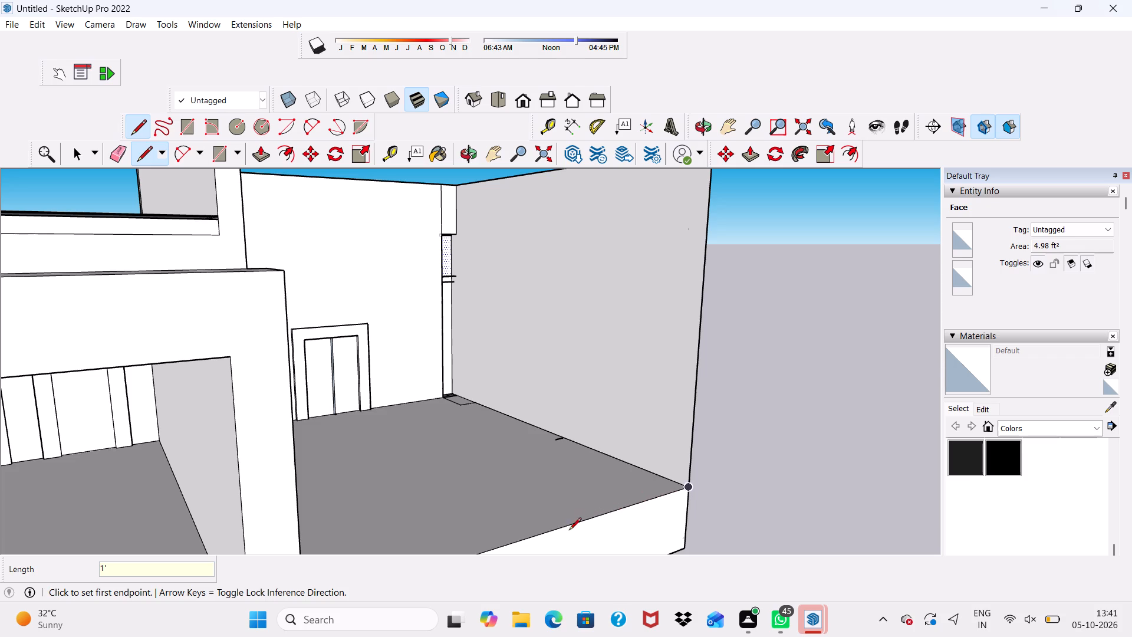
Draw a line from the 1' point back across the terrace floor, parallel to the side wall, to the rear wall corner.
left_click(672, 492)
scroll(543, 445, "up", 2)
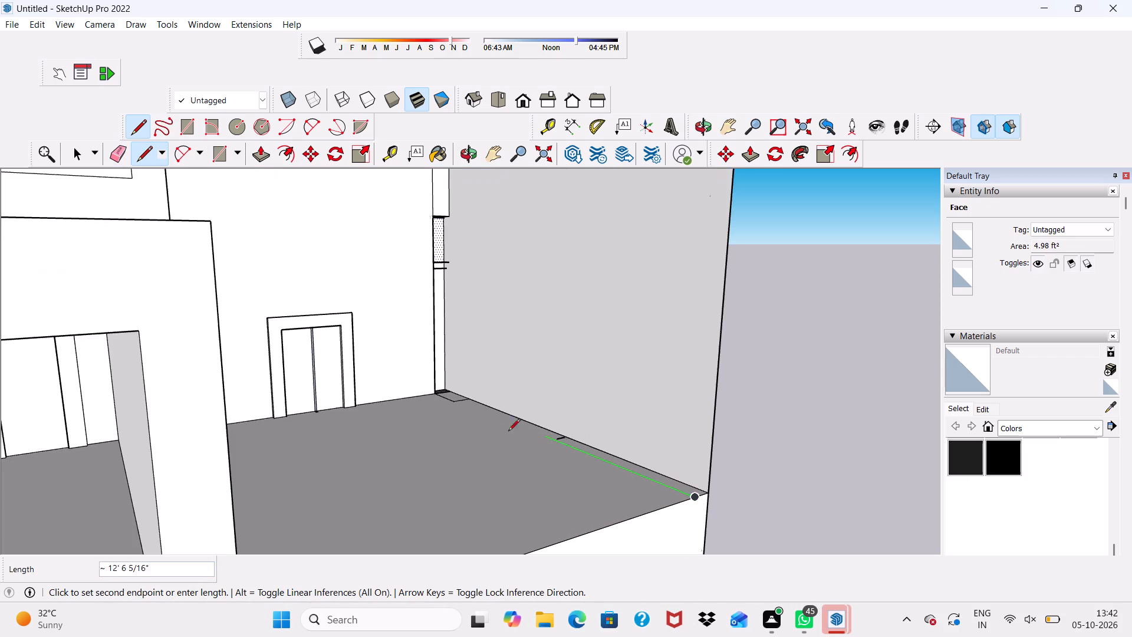
scroll(476, 419, "down", 5)
scroll(453, 402, "up", 15)
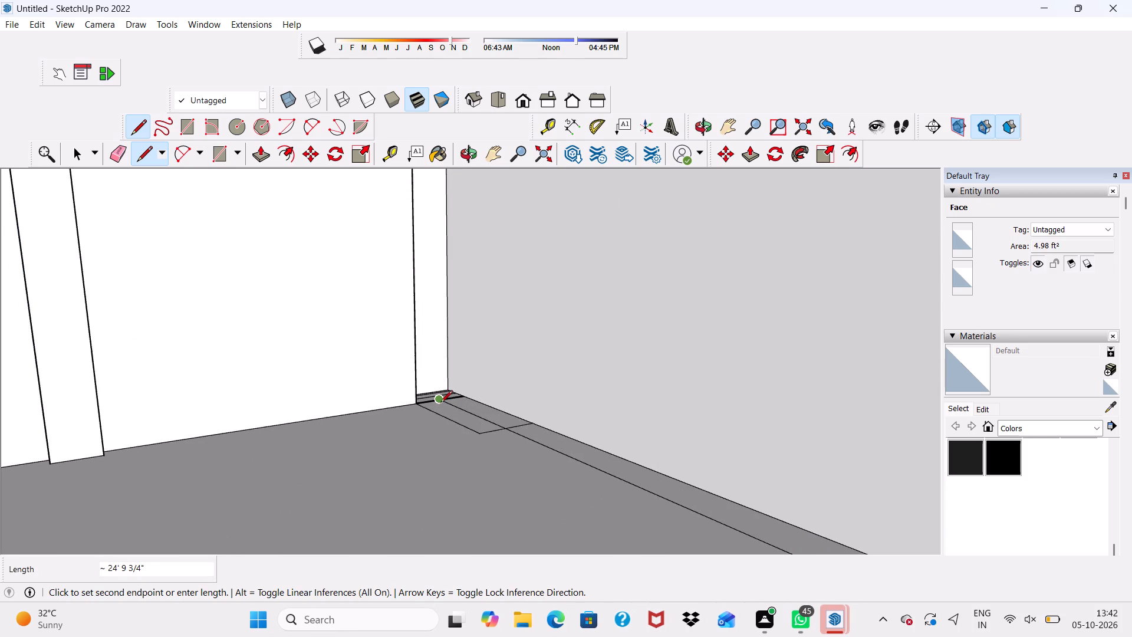
scroll(439, 393, "up", 5)
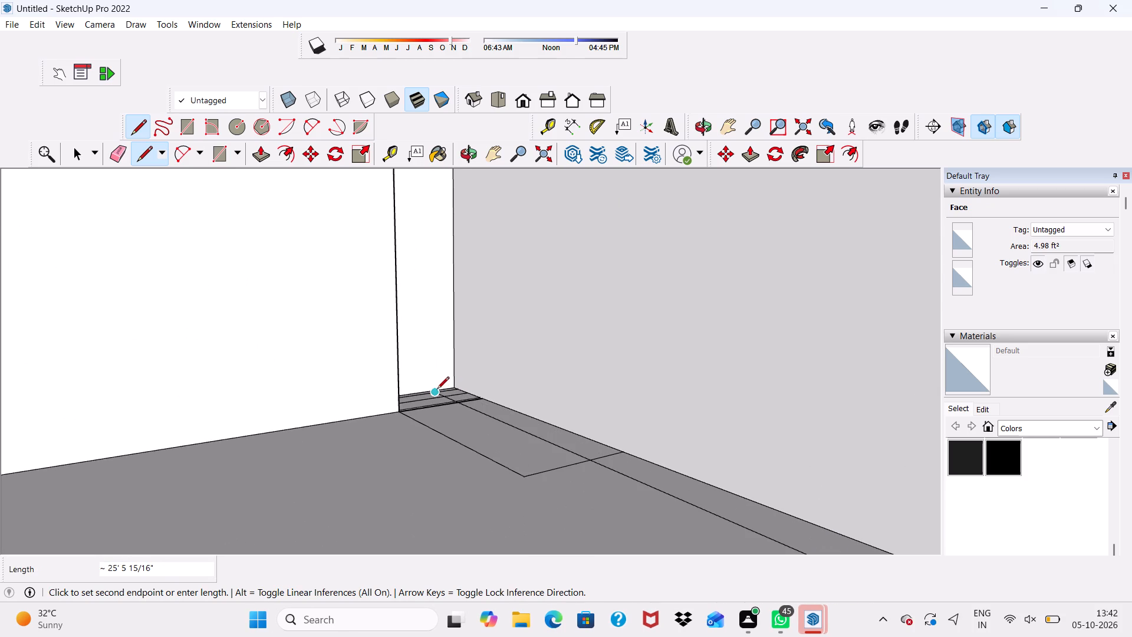
scroll(416, 403, "down", 9)
scroll(426, 377, "up", 1)
scroll(427, 377, "down", 3)
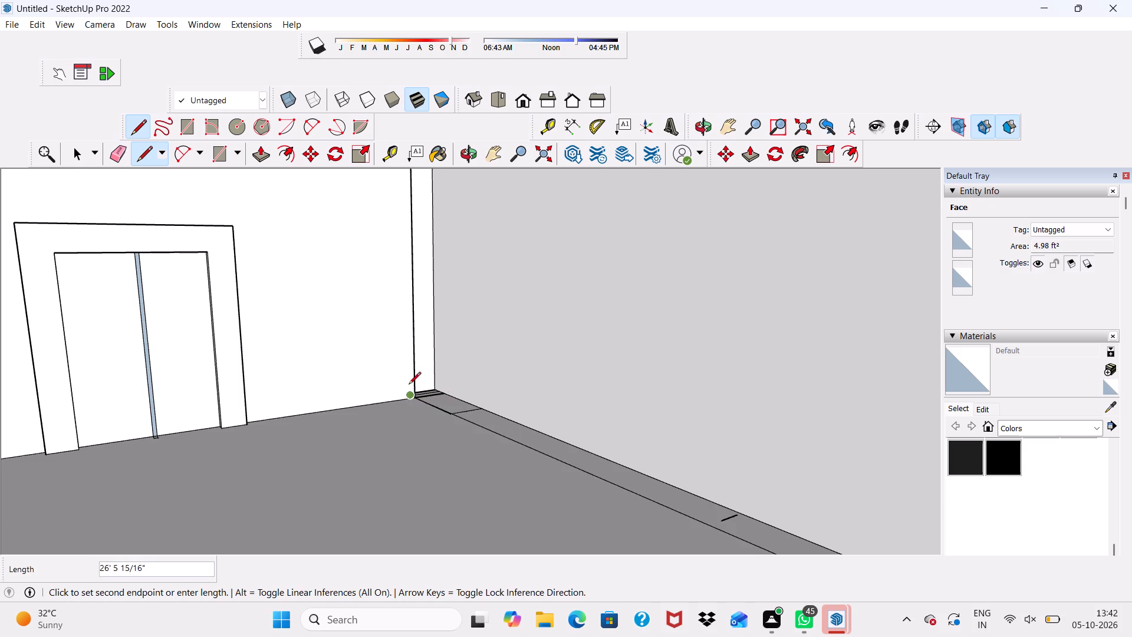
scroll(406, 385, "up", 2)
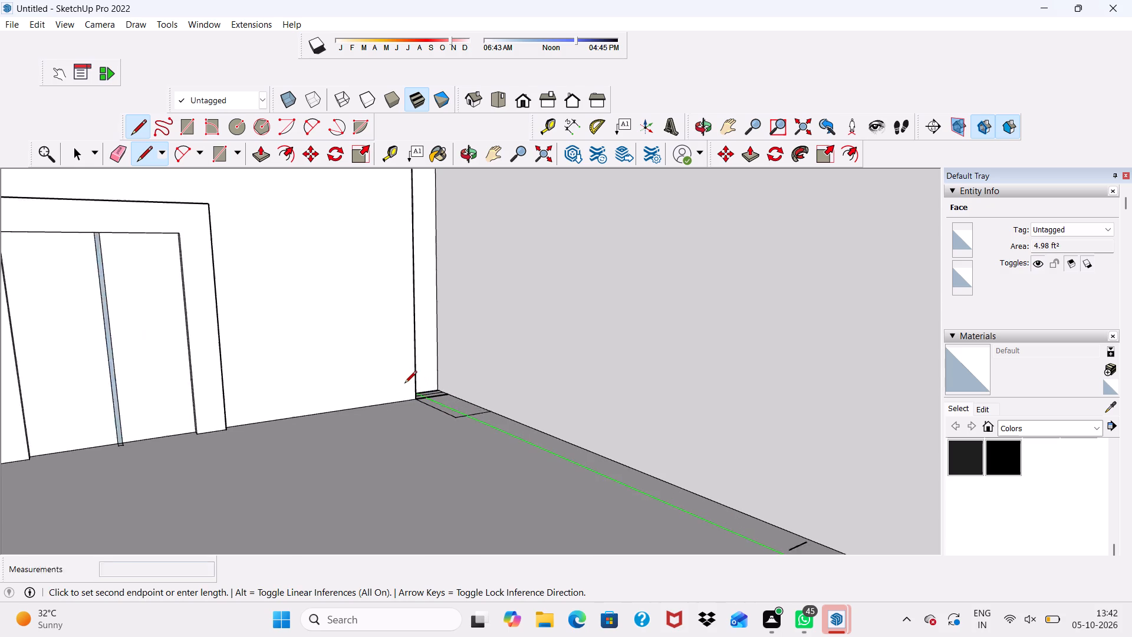
scroll(404, 384, "up", 1)
left_click(401, 382)
scroll(396, 382, "down", 2)
scroll(397, 382, "up", 1)
scroll(402, 383, "down", 3)
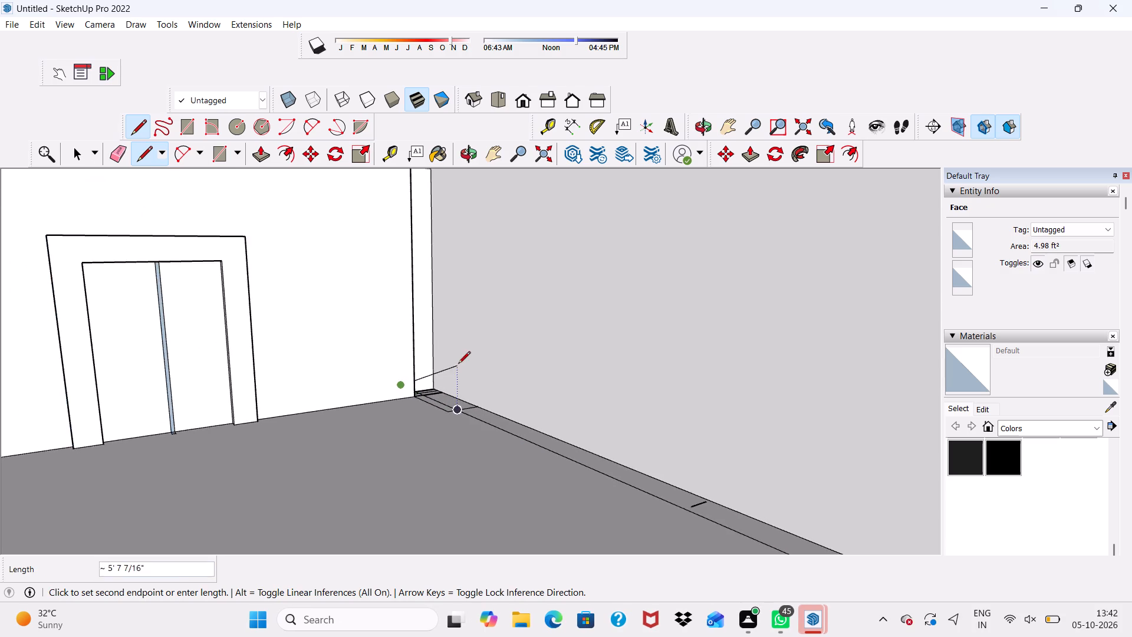
Examine the rear corner where the 1' floor strip meets the terrace side wall.
middle_click_drag(459, 366, 387, 375)
scroll(438, 355, "up", 6)
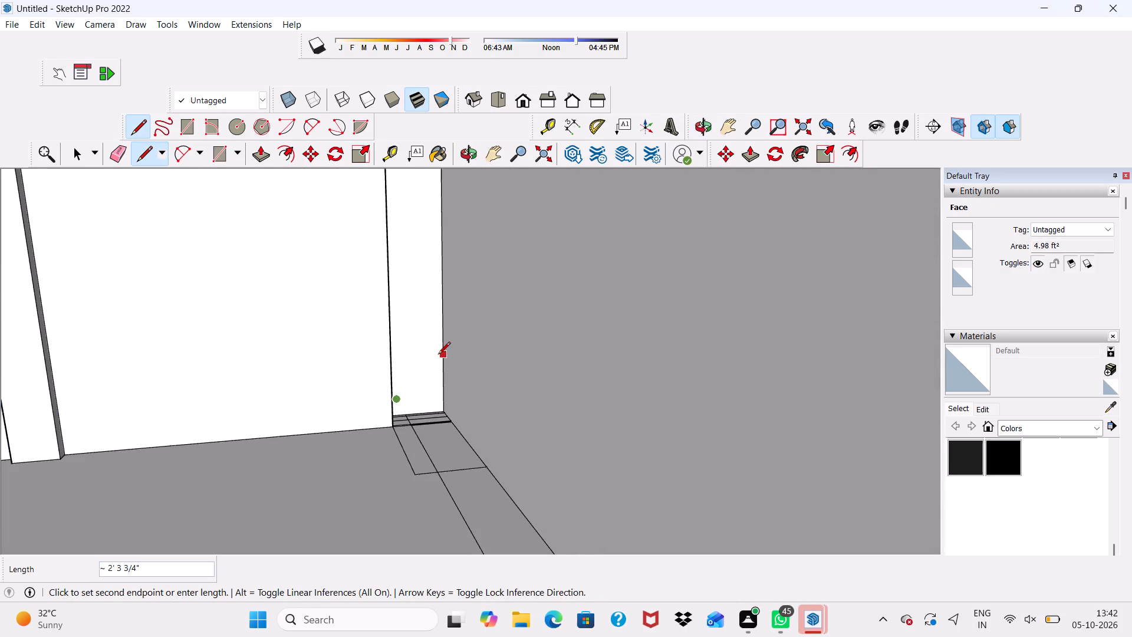
key("space")
scroll(440, 360, "down", 8)
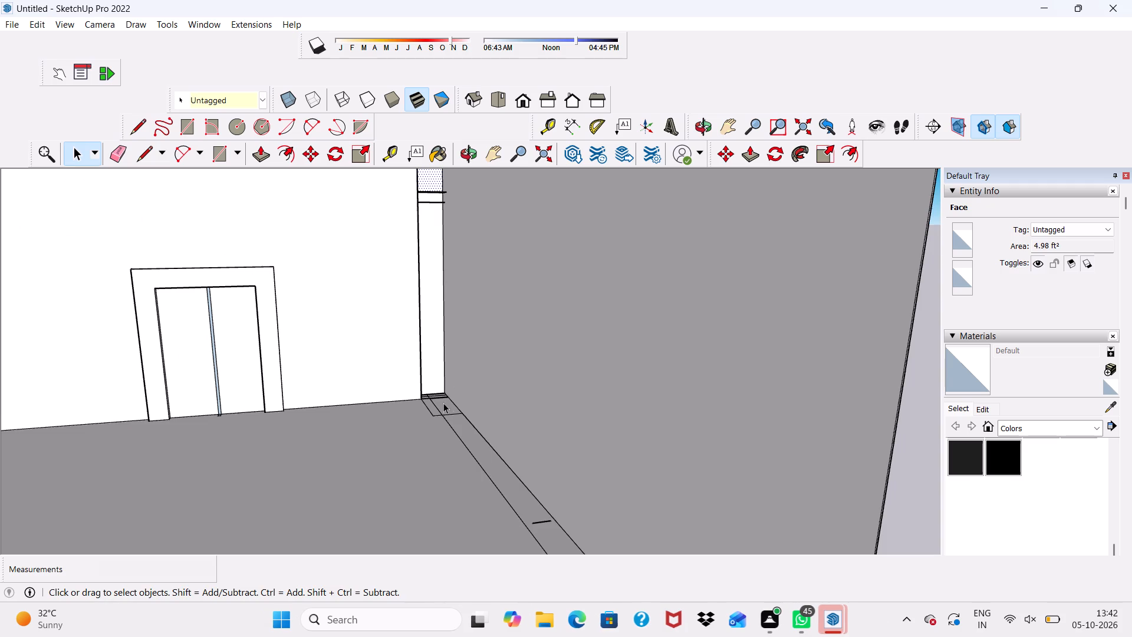
middle_click_drag(448, 405, 501, 385)
scroll(535, 404, "up", 5)
scroll(644, 428, "down", 4)
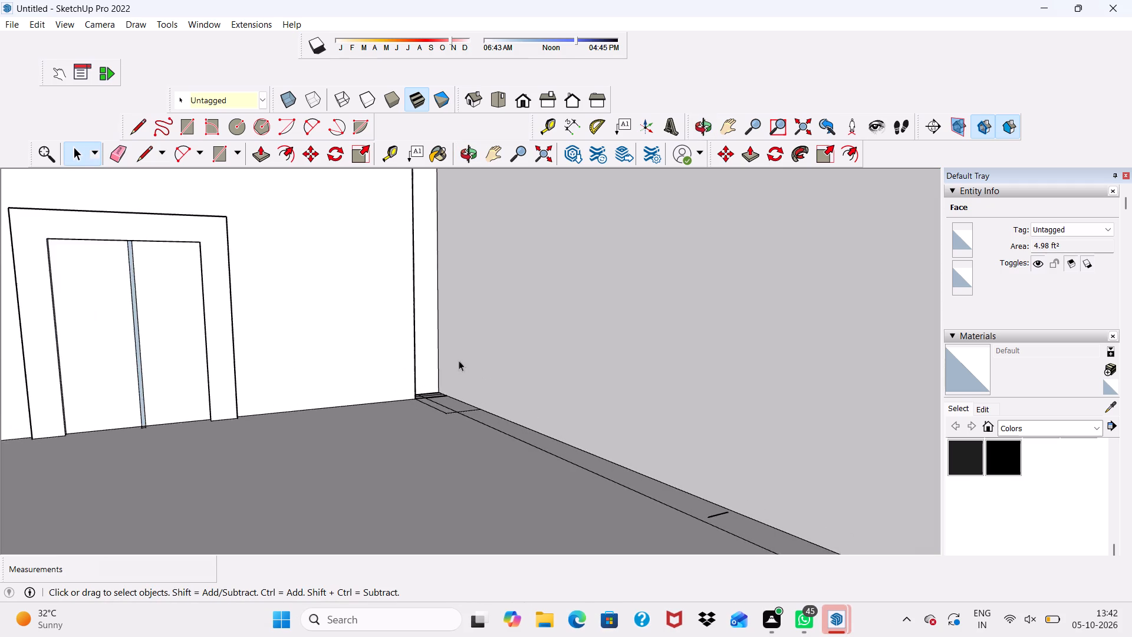
scroll(459, 360, "down", 2)
scroll(473, 373, "up", 1)
scroll(482, 376, "down", 1)
scroll(618, 411, "up", 1)
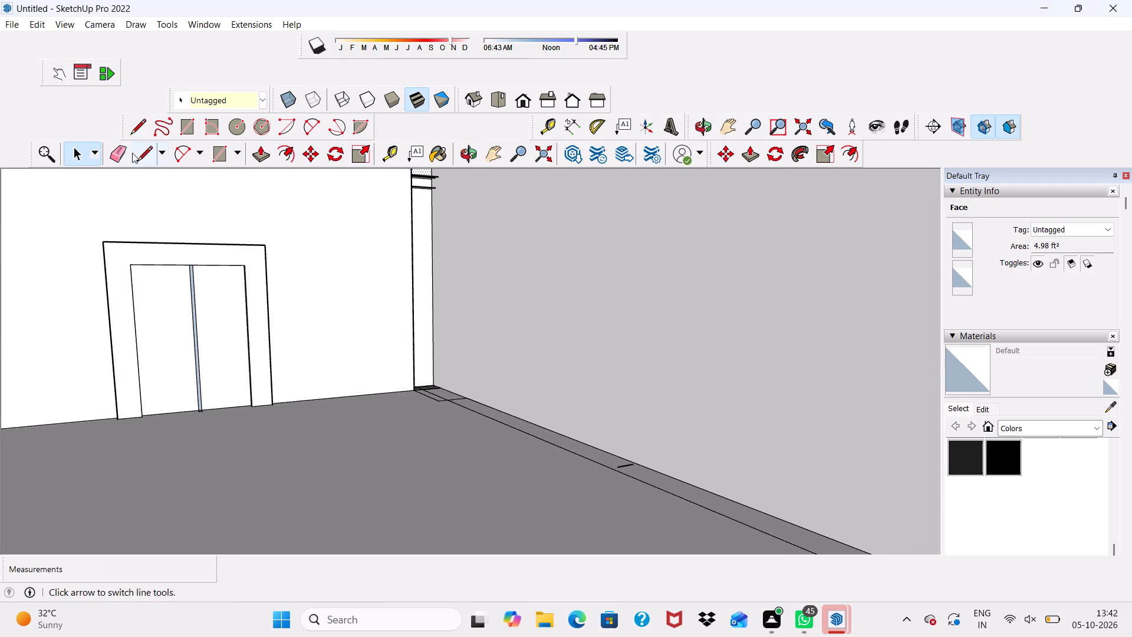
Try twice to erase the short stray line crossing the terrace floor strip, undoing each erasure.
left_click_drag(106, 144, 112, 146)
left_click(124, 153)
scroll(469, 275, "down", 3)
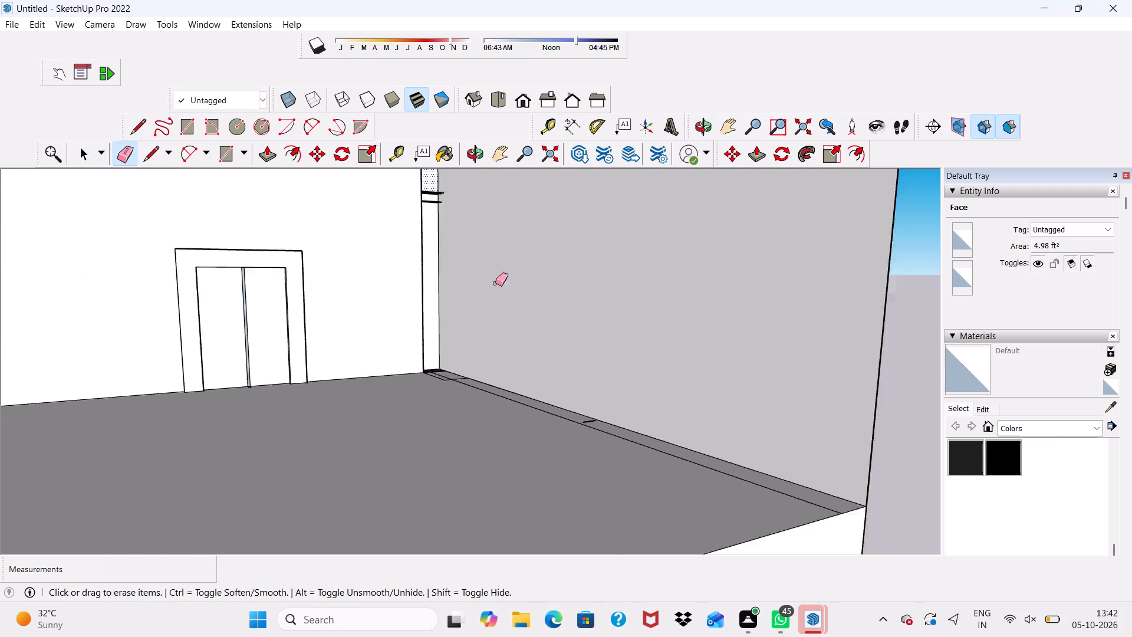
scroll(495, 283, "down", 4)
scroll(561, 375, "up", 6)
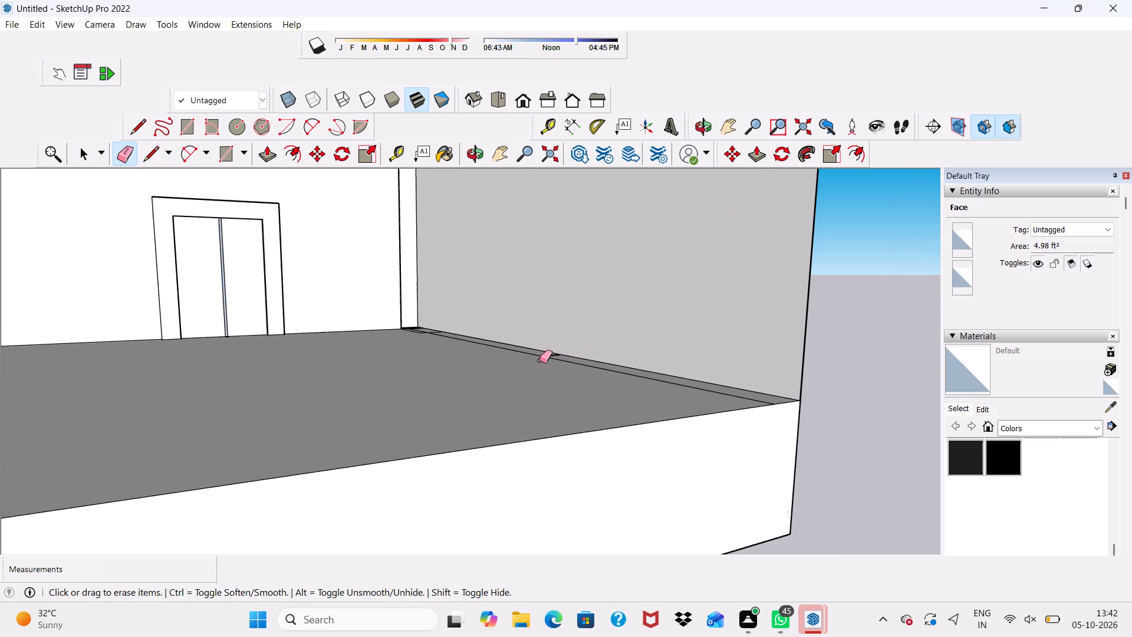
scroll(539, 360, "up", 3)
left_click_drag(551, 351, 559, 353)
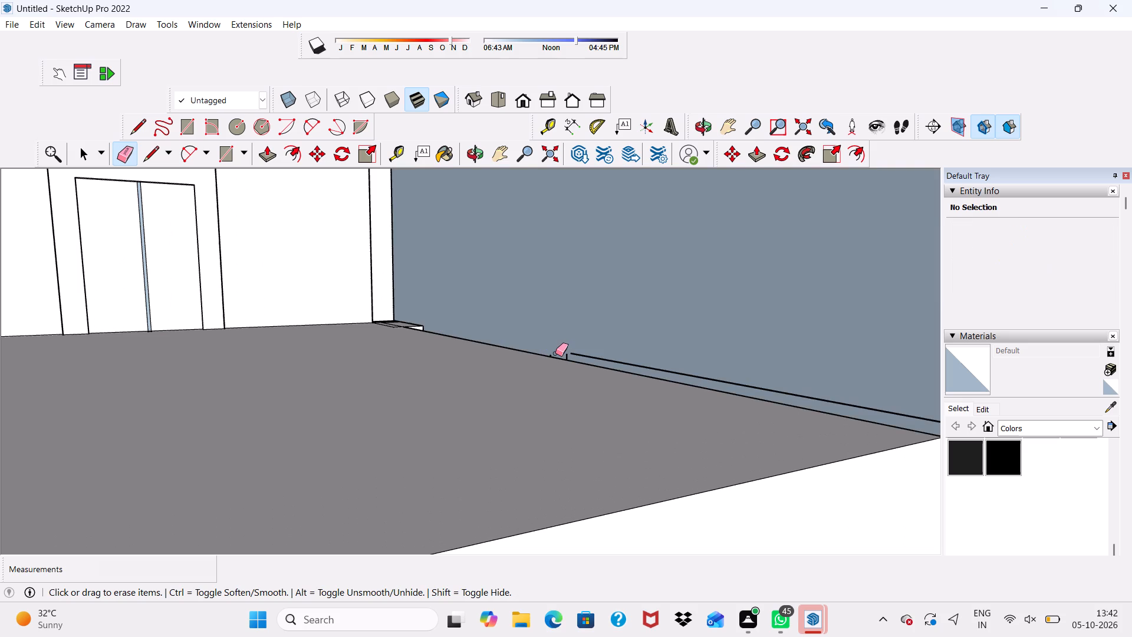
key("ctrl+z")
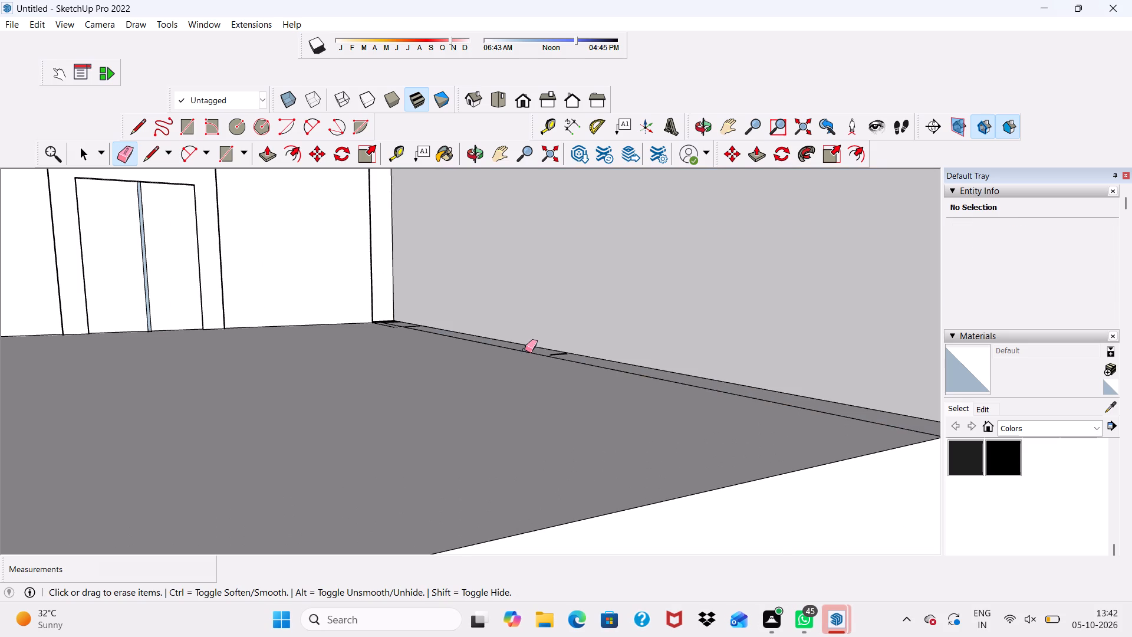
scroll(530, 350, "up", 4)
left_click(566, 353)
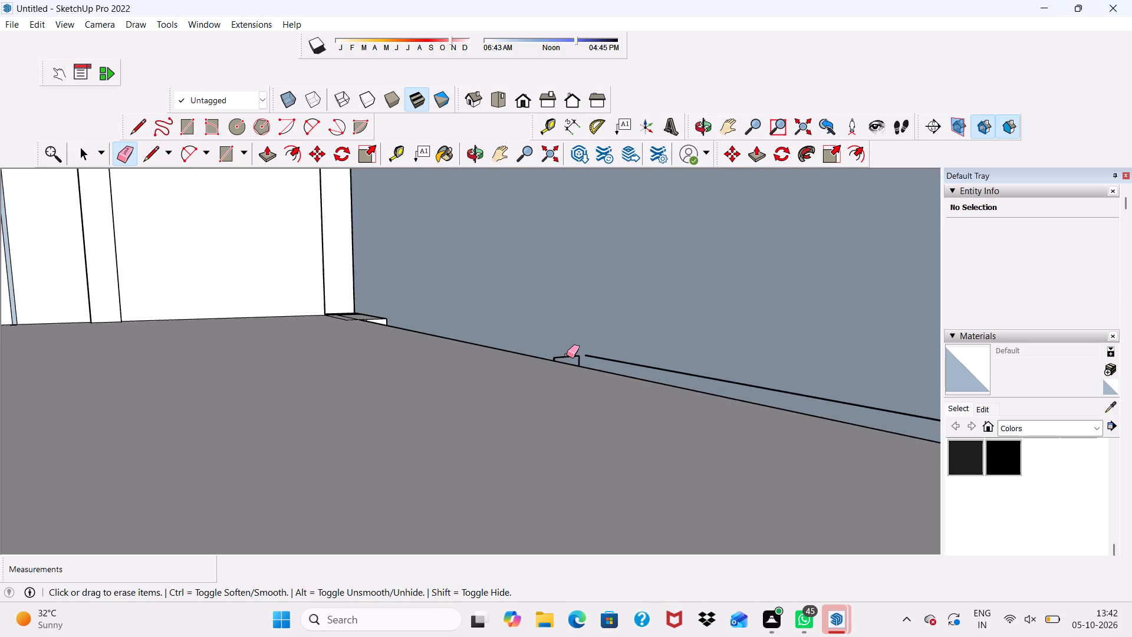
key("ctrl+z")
Erase the short stray line crossing the floor strip along the terrace side wall.
scroll(570, 347, "up", 4)
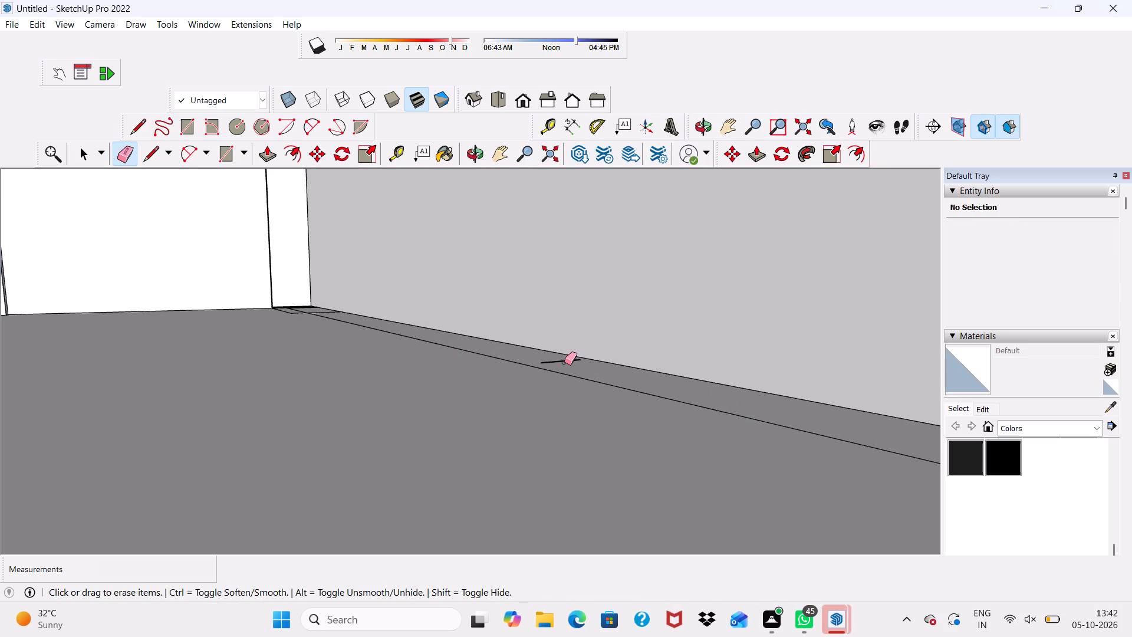
left_click(564, 362)
scroll(568, 355, "down", 5)
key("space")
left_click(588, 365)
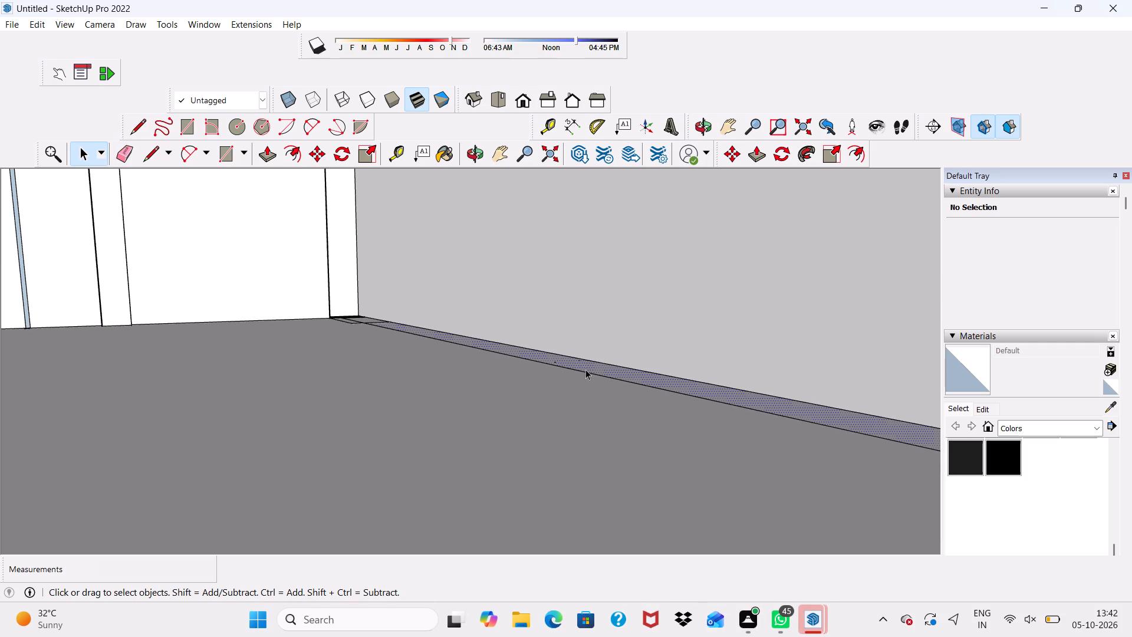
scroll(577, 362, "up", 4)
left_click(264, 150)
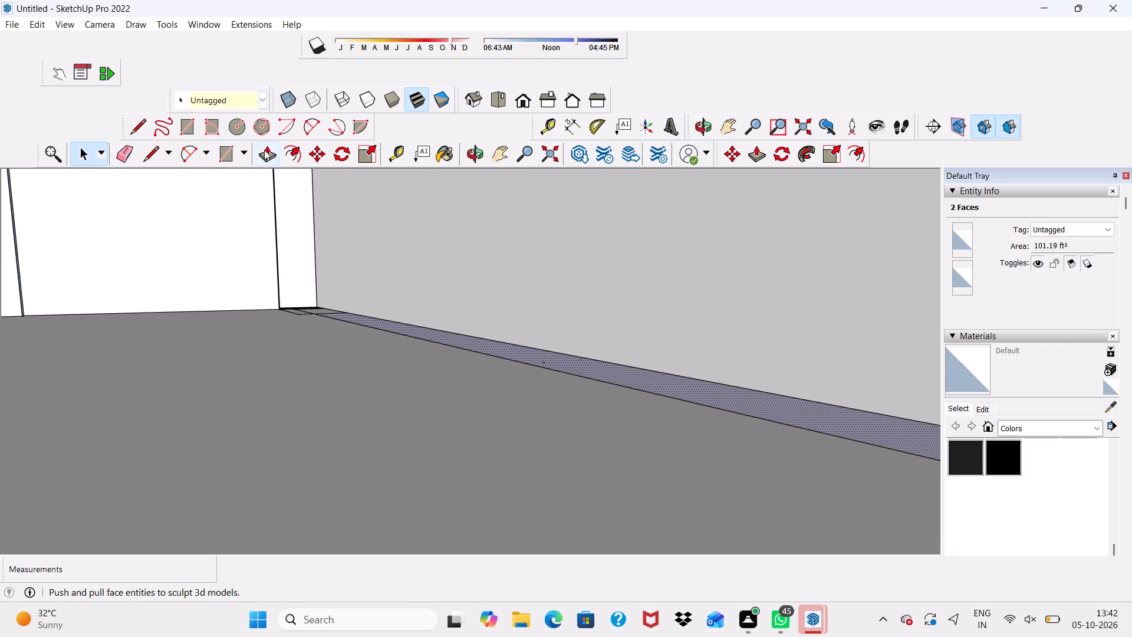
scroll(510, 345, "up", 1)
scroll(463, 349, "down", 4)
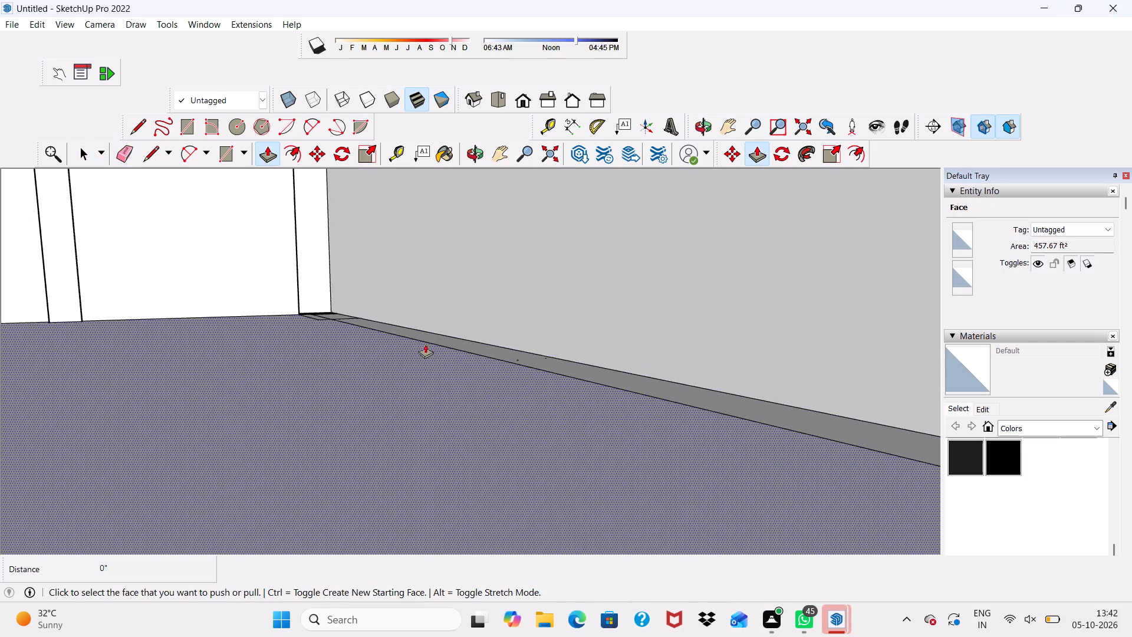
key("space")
Examine the terrace floor strip's front end, and the whole house from the front and from the terrace side.
scroll(546, 350, "down", 1)
scroll(415, 317, "down", 3)
scroll(422, 322, "up", 1)
scroll(423, 322, "down", 1)
scroll(644, 268, "up", 1)
scroll(640, 272, "down", 4)
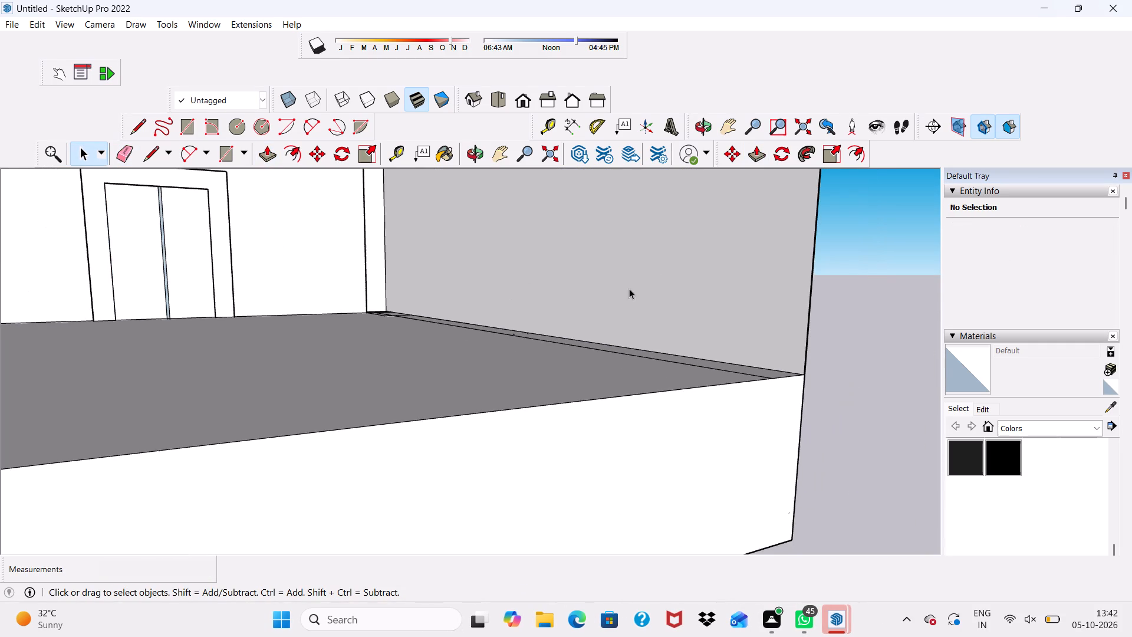
scroll(776, 333, "down", 1)
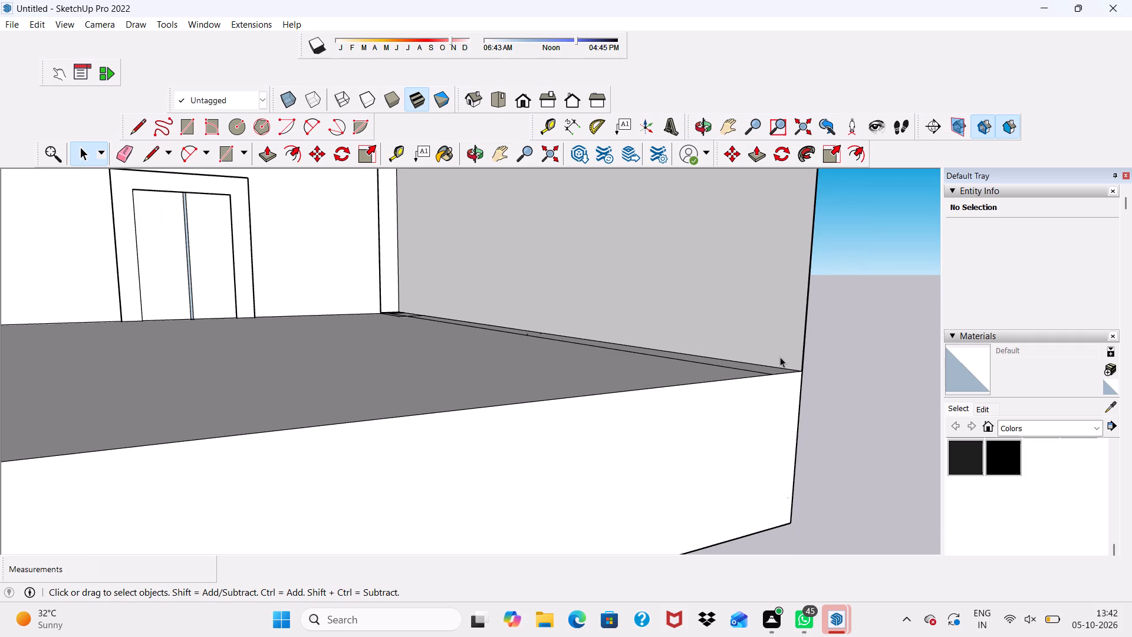
scroll(779, 317, "down", 1)
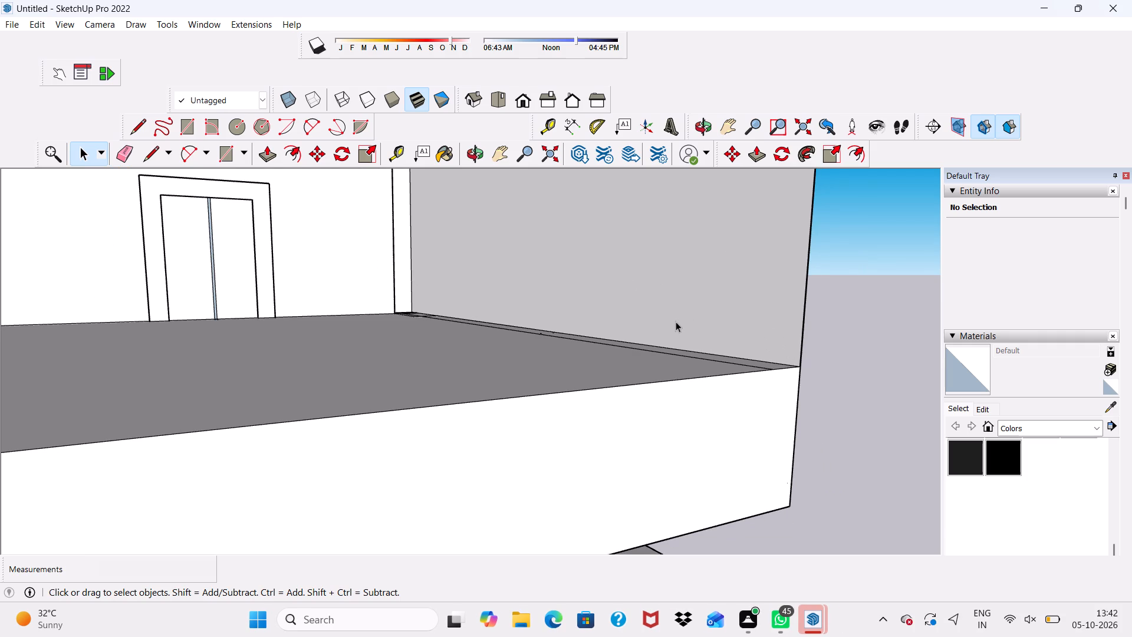
scroll(726, 359, "up", 3)
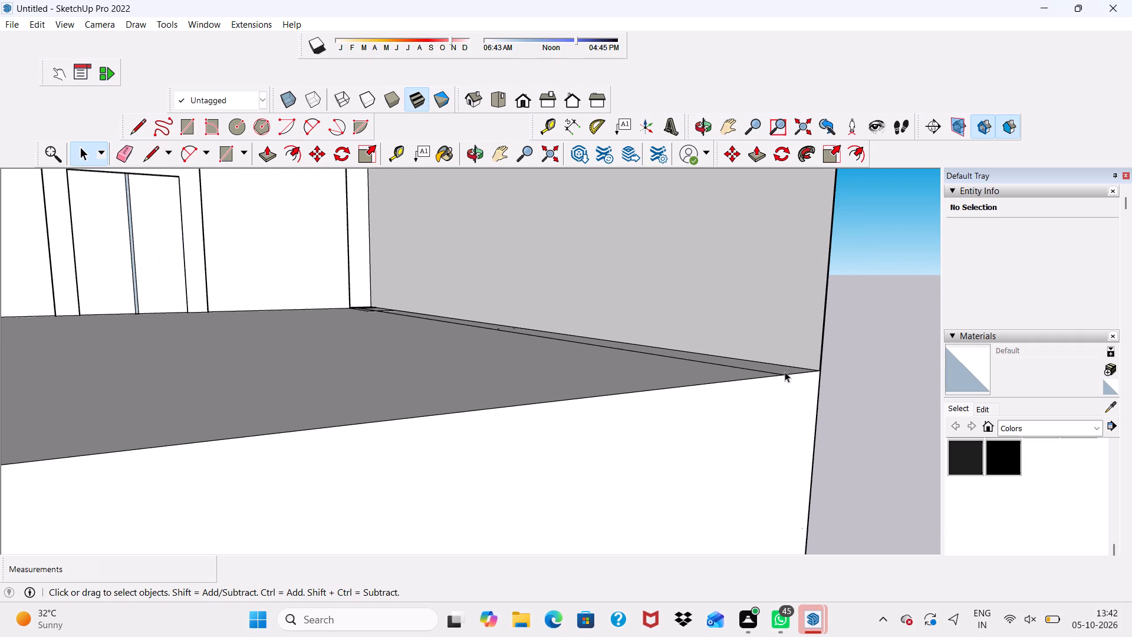
scroll(779, 357, "down", 11, "ctrl")
scroll(725, 350, "down", 3, "ctrl")
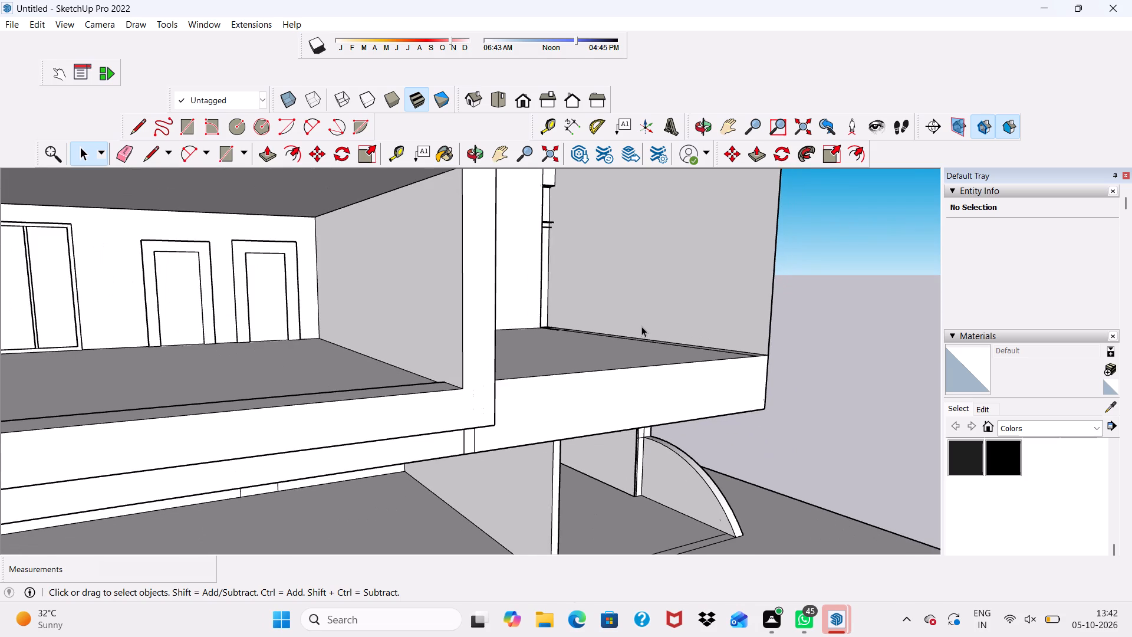
scroll(641, 326, "down", 10, "ctrl")
key("o")
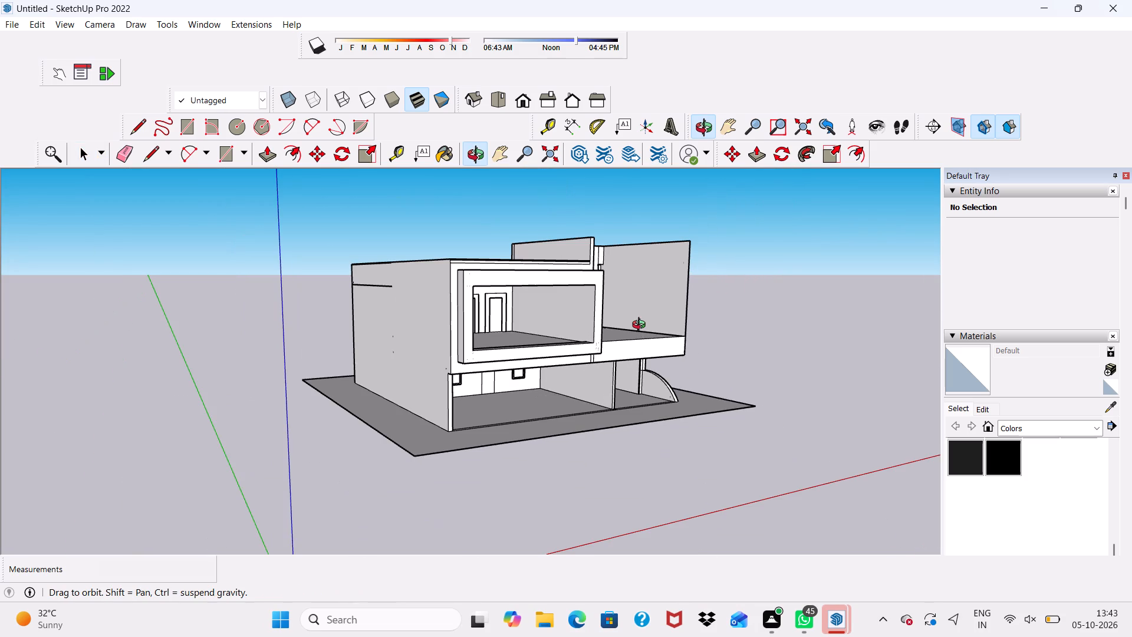
left_click_drag(799, 264, 632, 291)
scroll(632, 291, "down", 7, "ctrl")
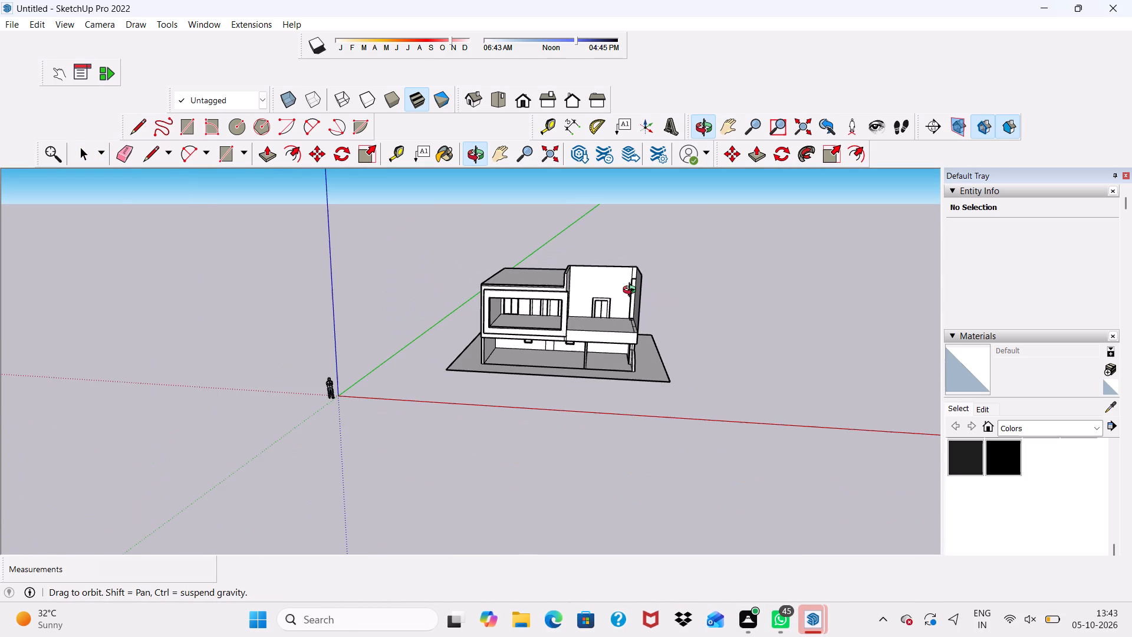
left_click_drag(758, 318, 730, 323)
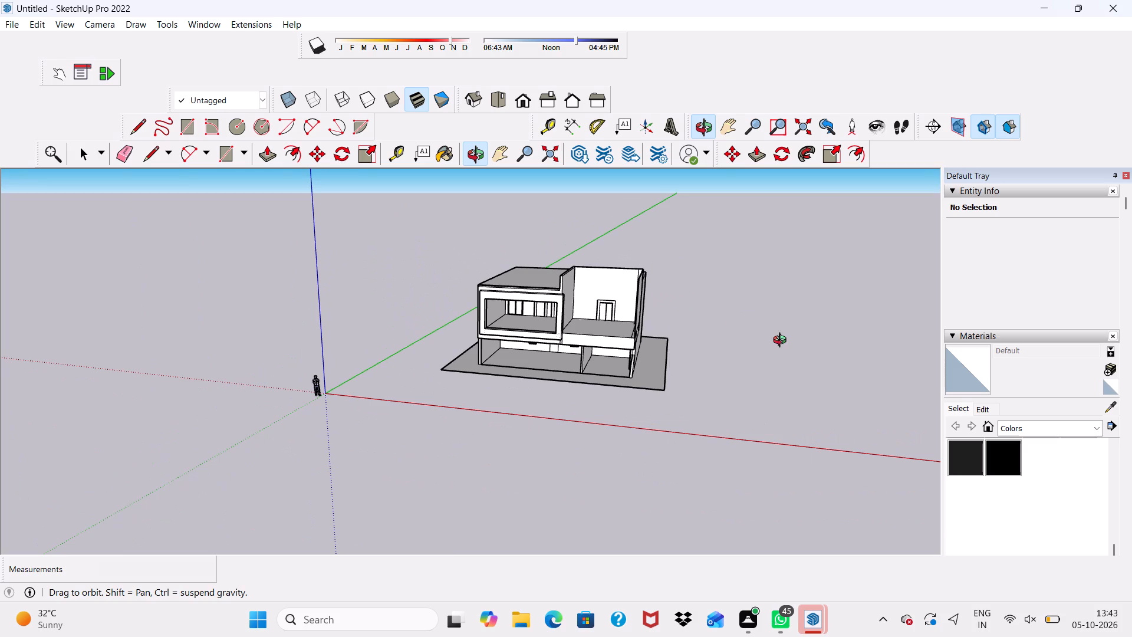
left_click_drag(782, 342, 571, 340)
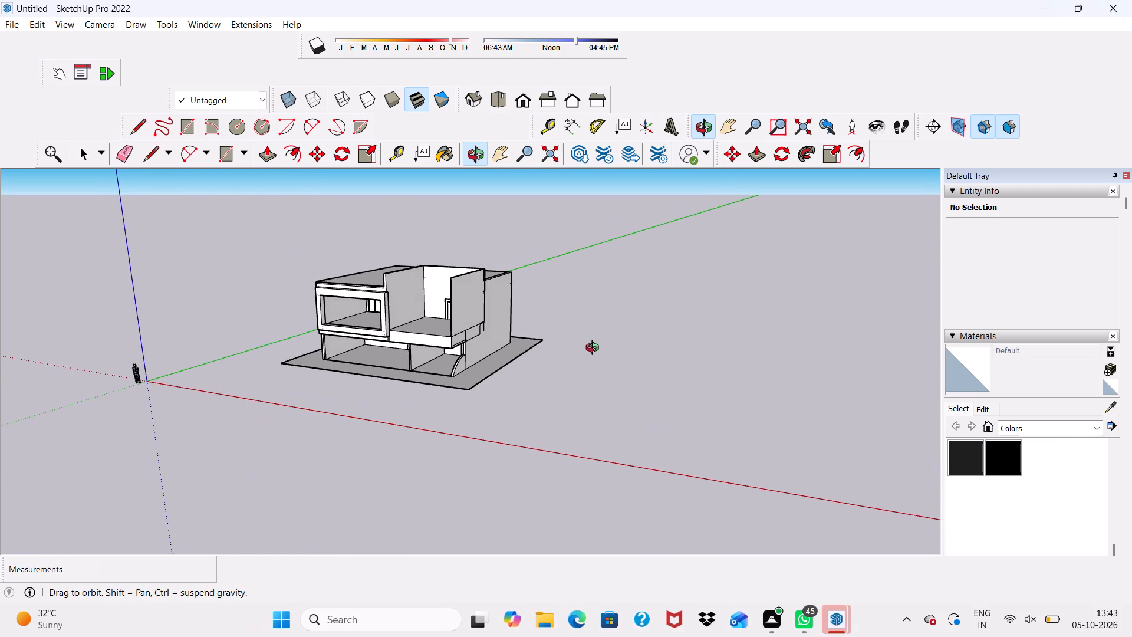
left_click_drag(595, 349, 634, 347)
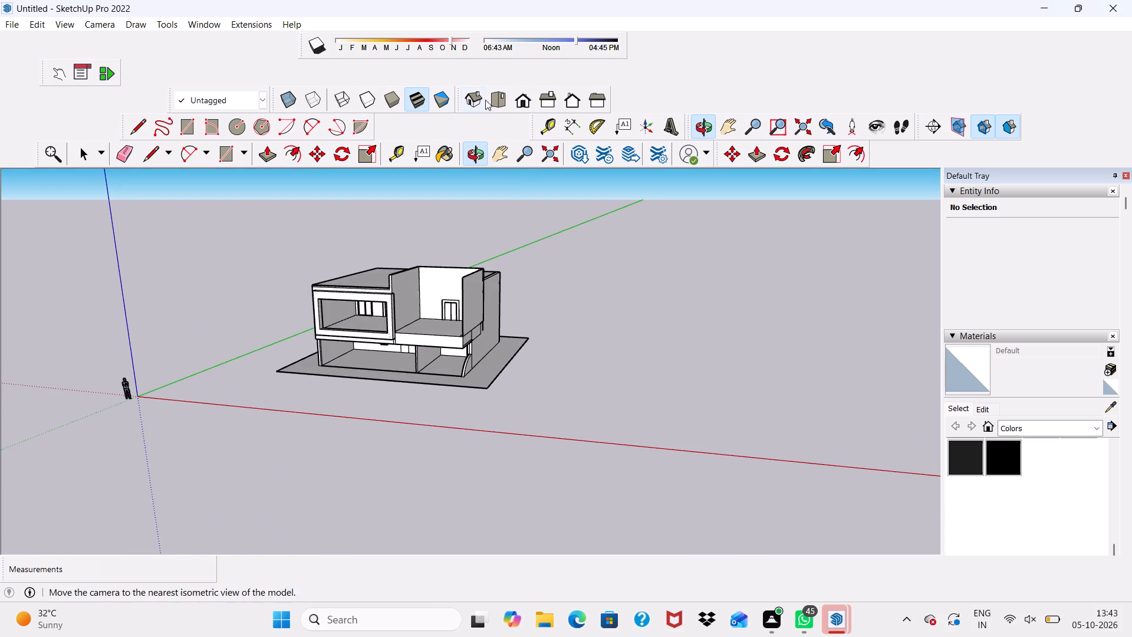
In the standard front view, draw an upright rectangle in the empty space beside the house's terrace side.
double_click(525, 103)
scroll(509, 239, "up", 1)
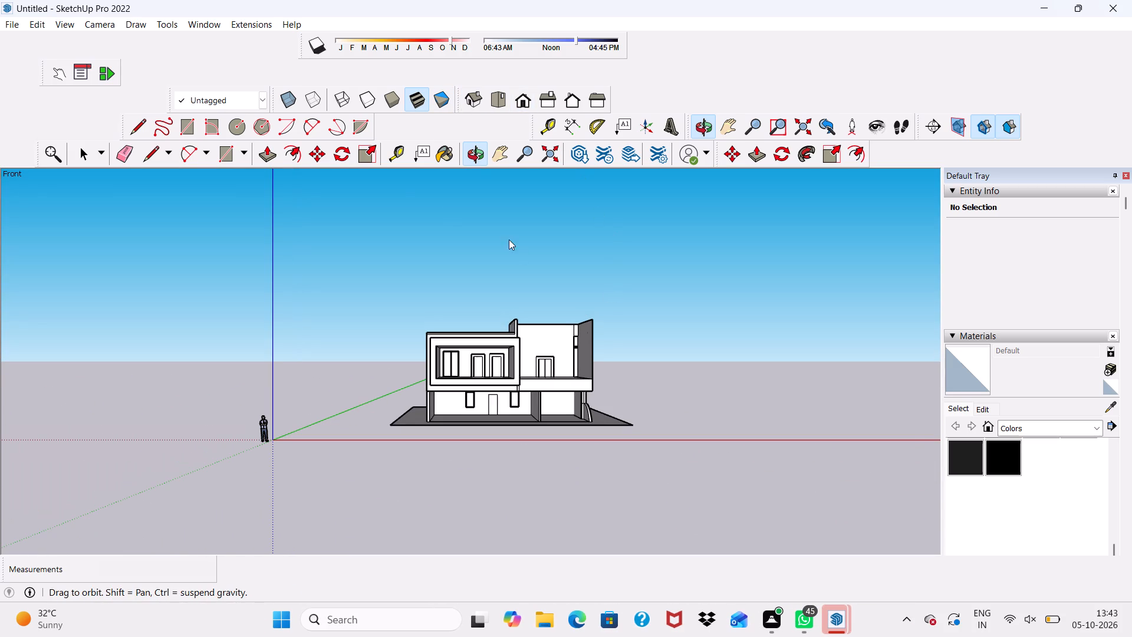
left_click(187, 127)
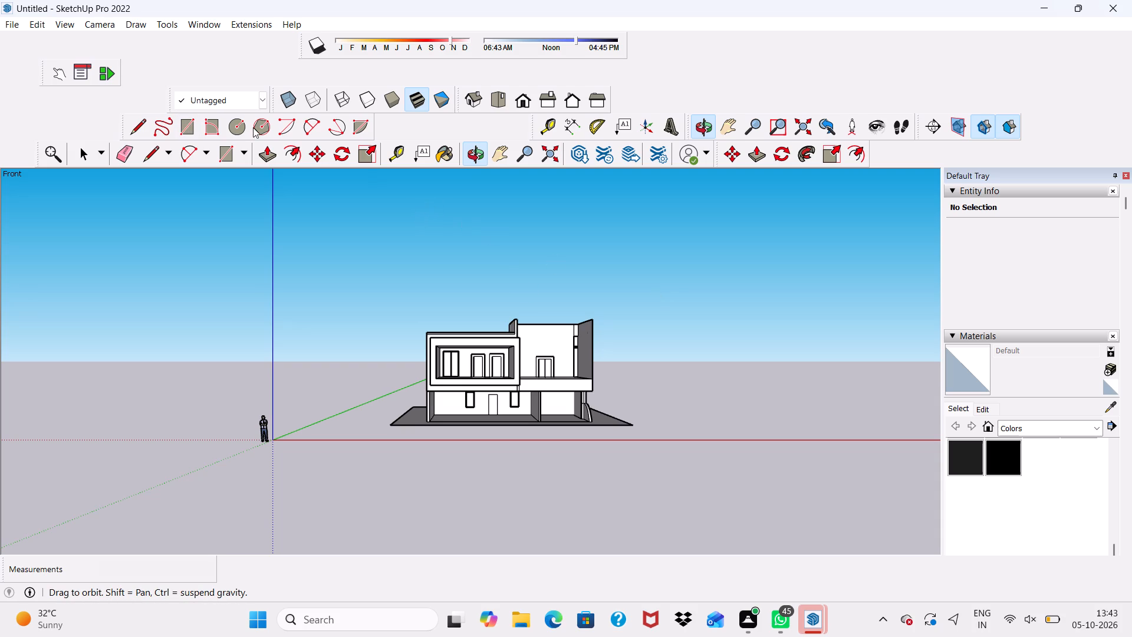
left_click(181, 123)
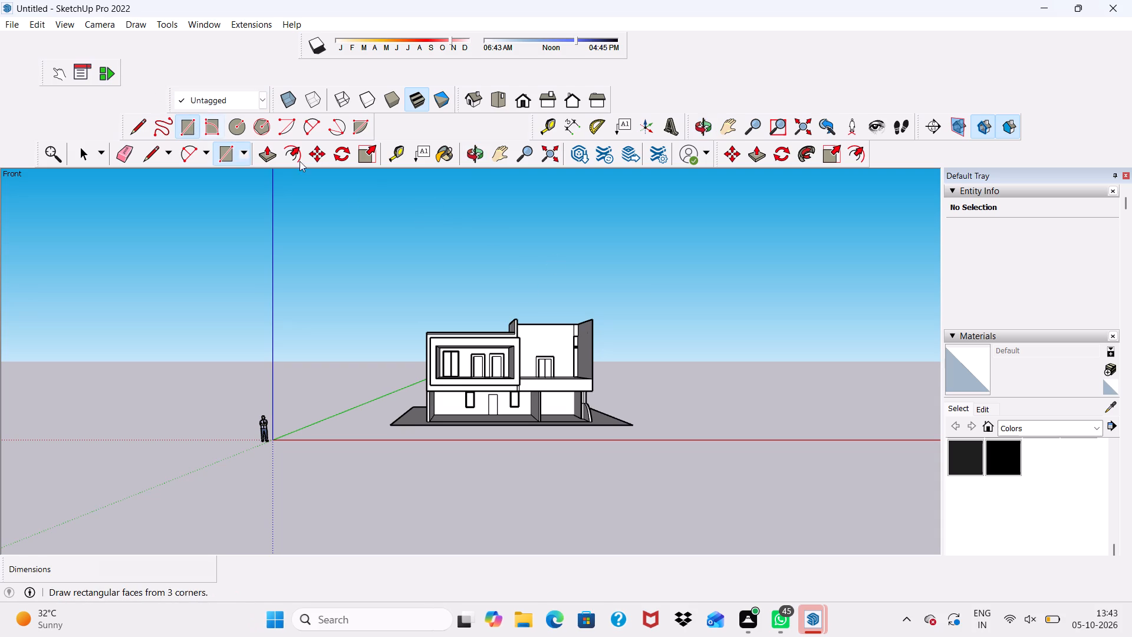
left_click_drag(696, 332, 734, 421)
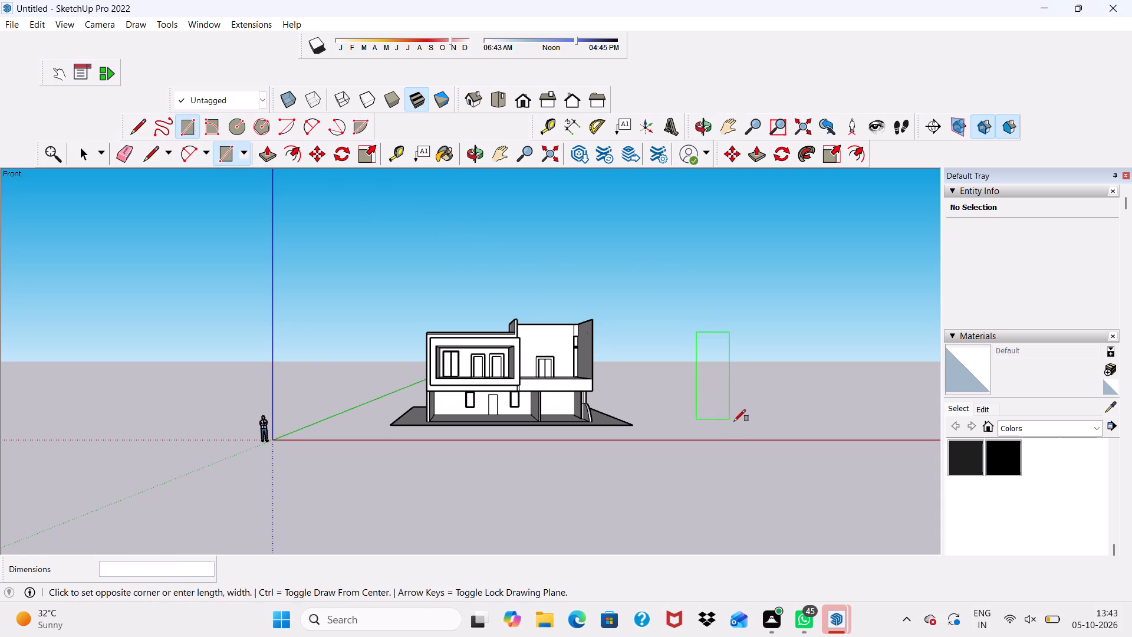
left_click_drag(734, 421, 792, 406)
key("space")
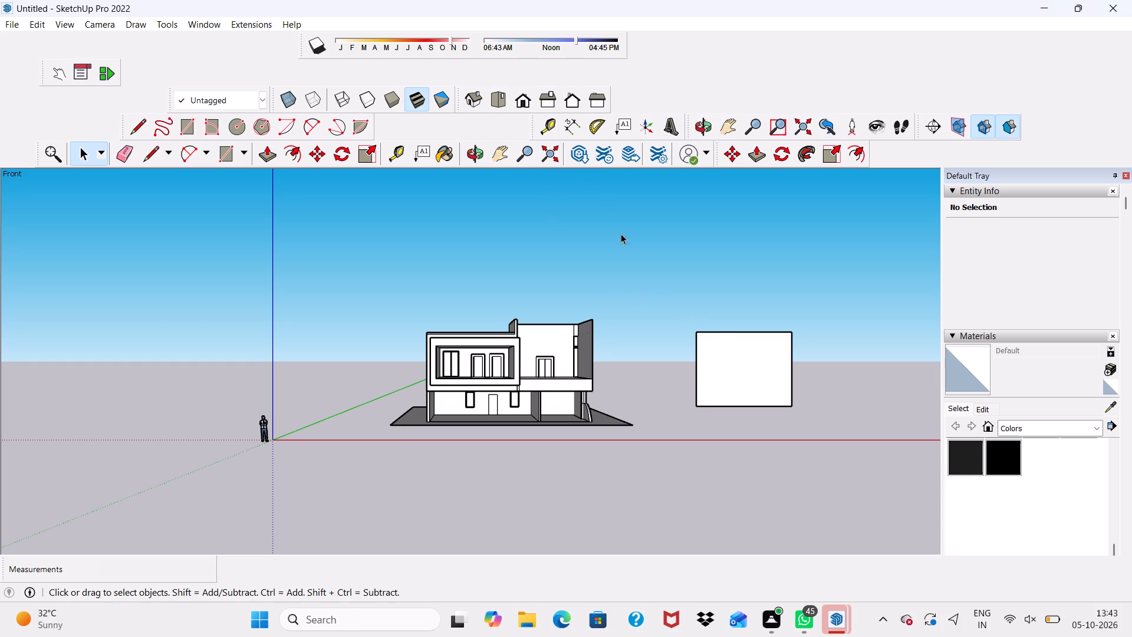
Draw a vertical line from the rectangle's top edge to its bottom edge, close to the side farther from the house.
key("l")
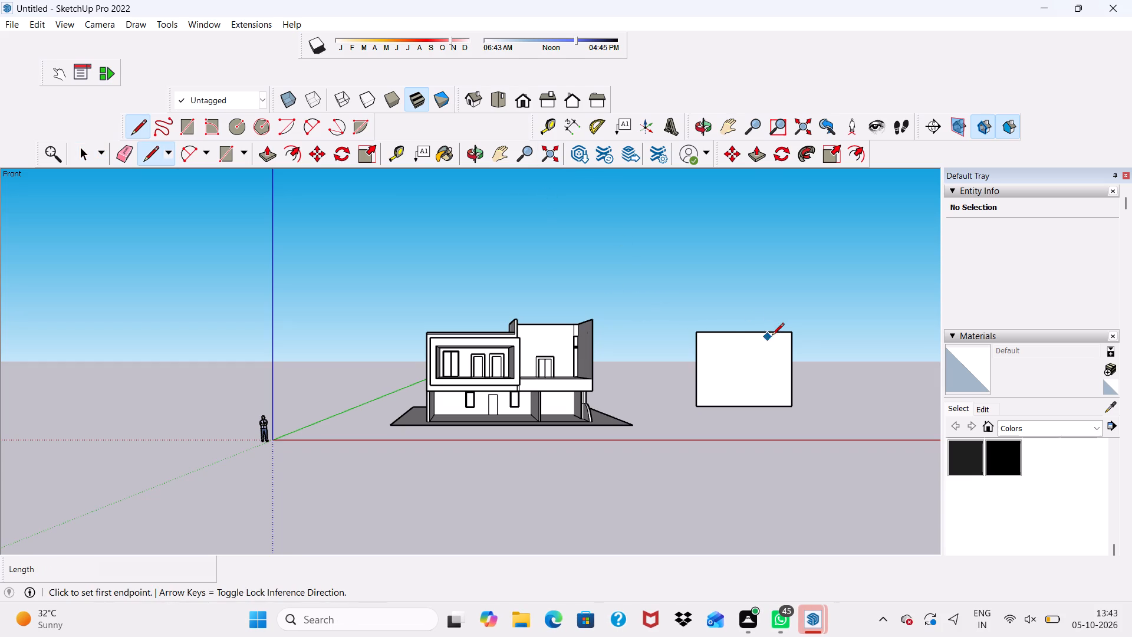
left_click_drag(781, 335, 784, 401)
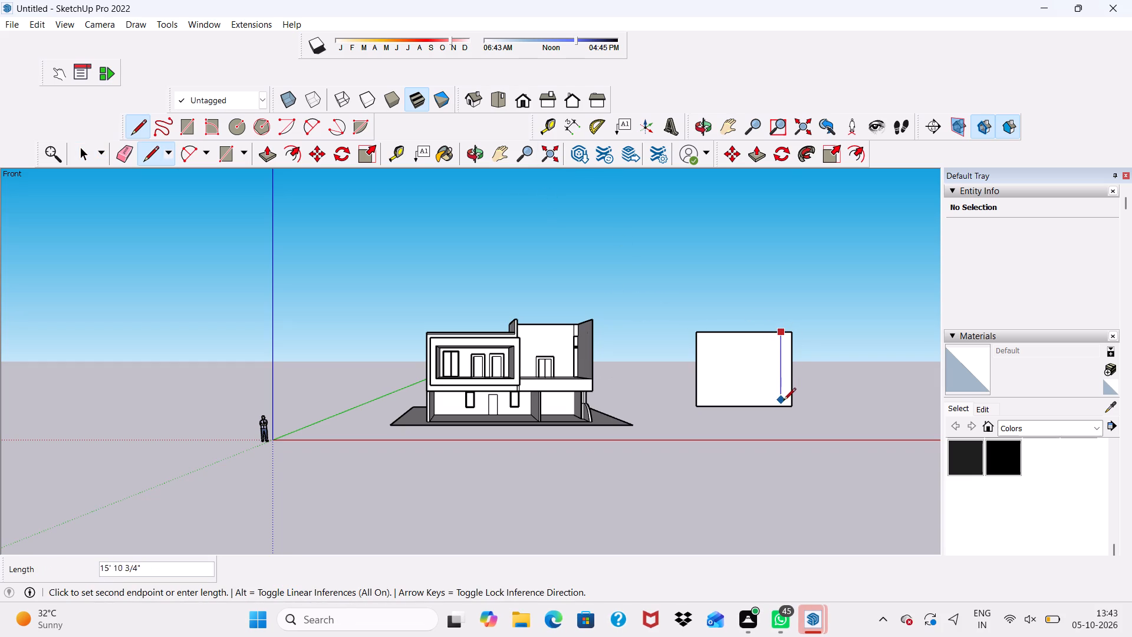
left_click_drag(784, 401, 783, 408)
left_click(783, 408)
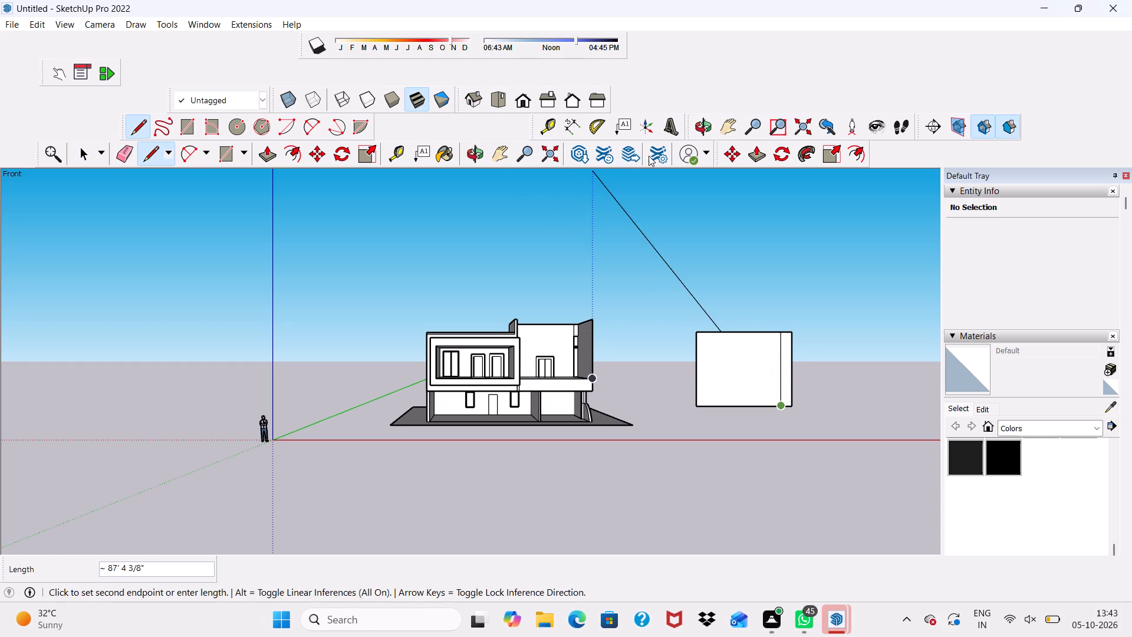
key("space")
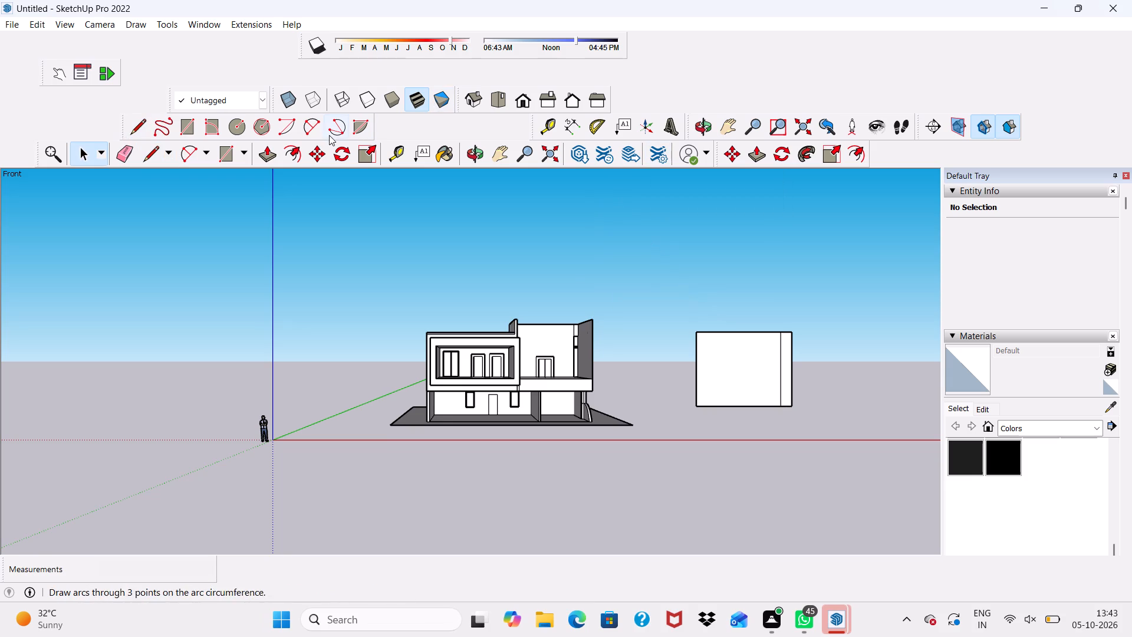
Draw a tangent arc spanning about 4' 5" between the separate rectangle's top edge and its inner vertical line, rounding the larger panel's corner.
left_click(310, 118)
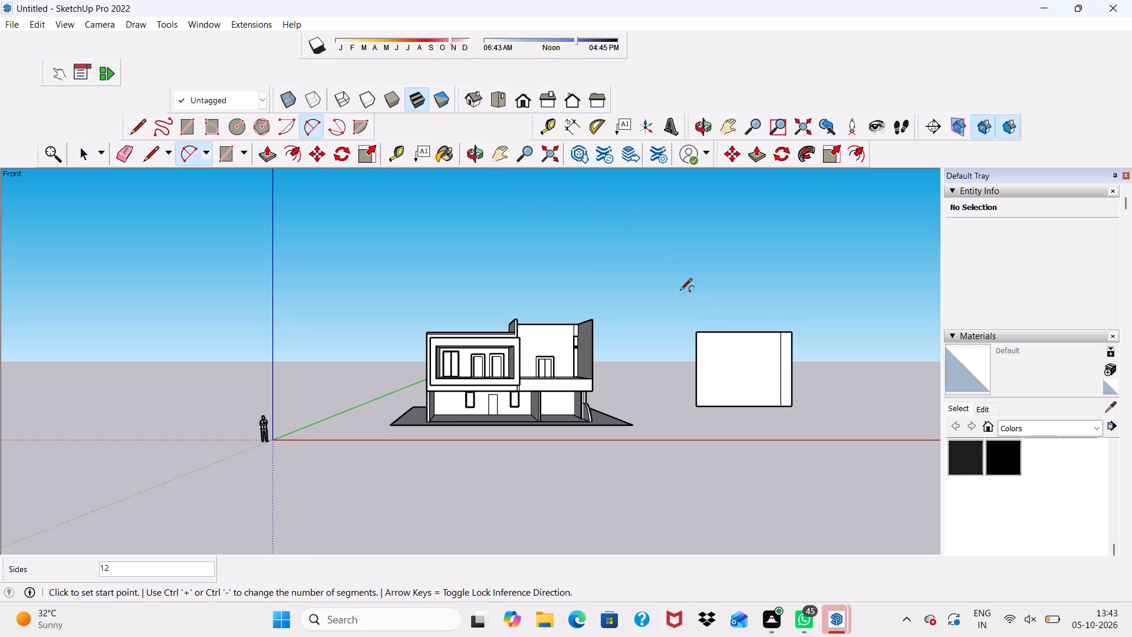
scroll(793, 324, "up", 7, "ctrl")
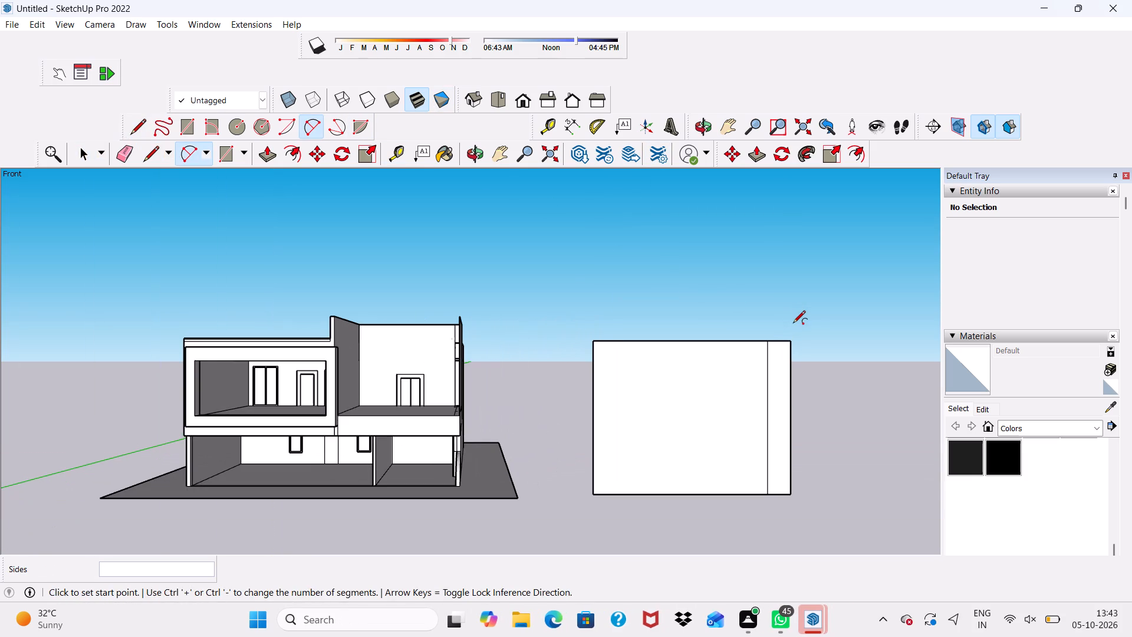
scroll(793, 377, "up", 5, "ctrl")
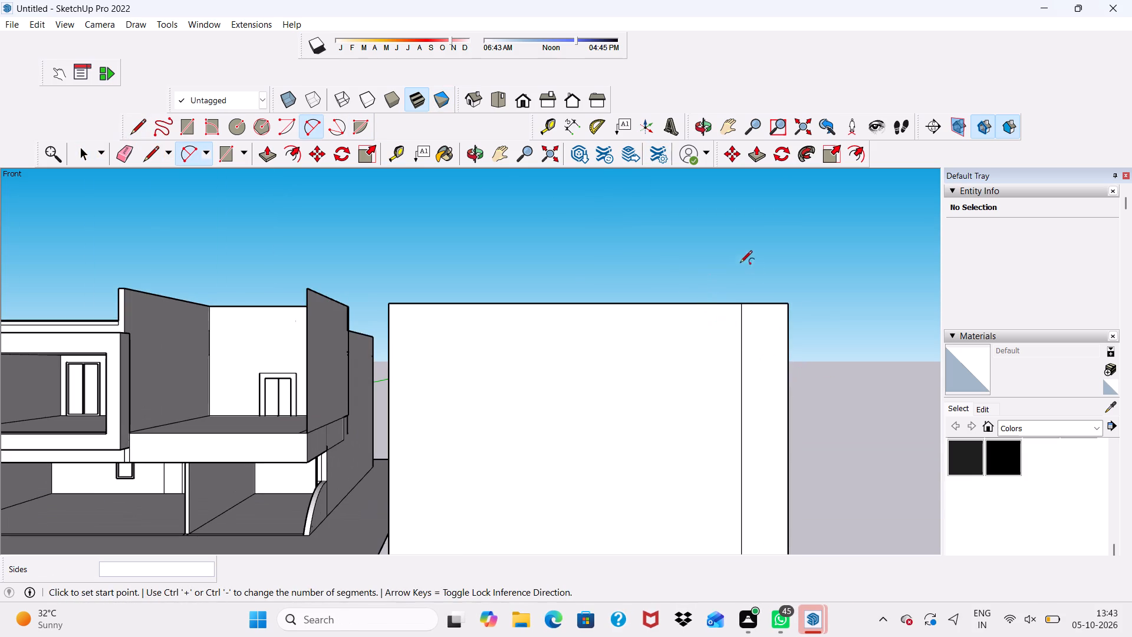
left_click(685, 307)
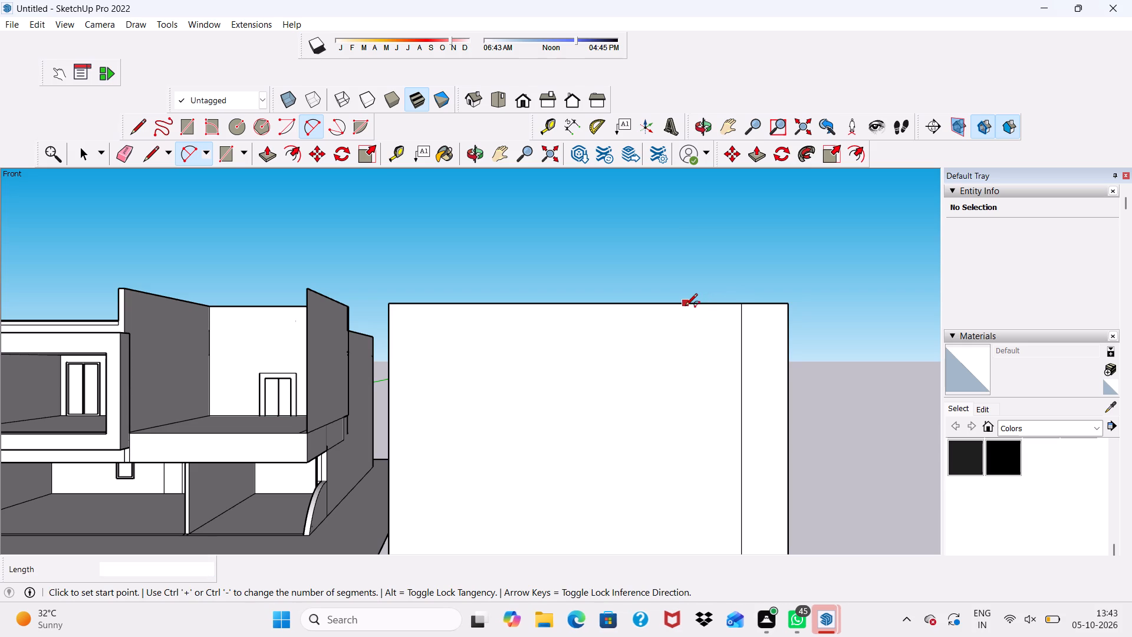
triple_click(739, 365)
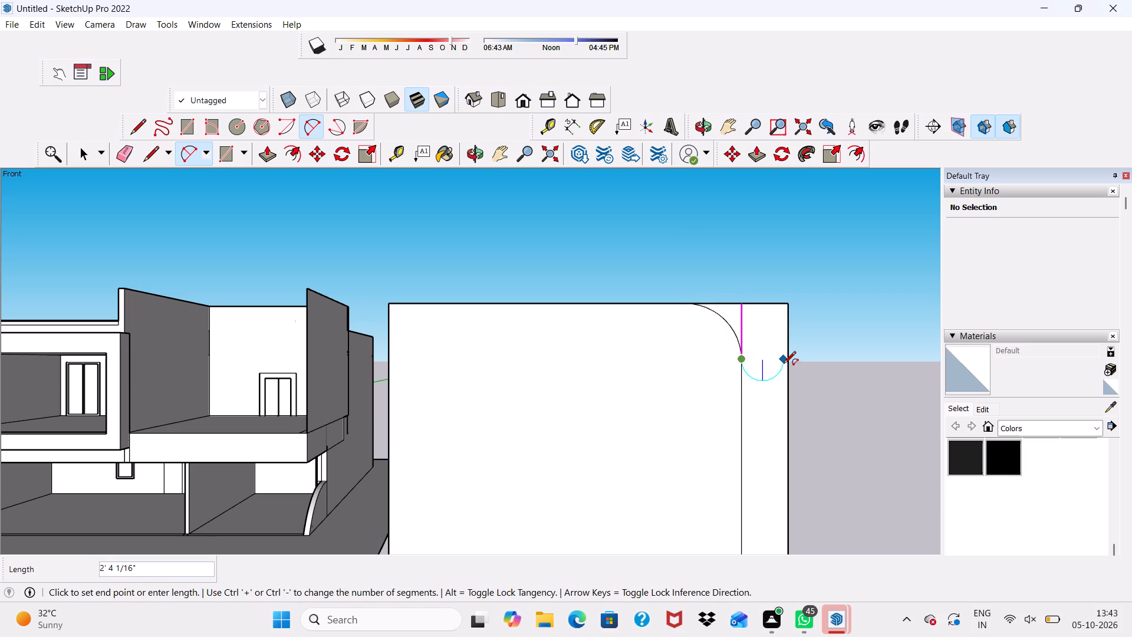
key("space")
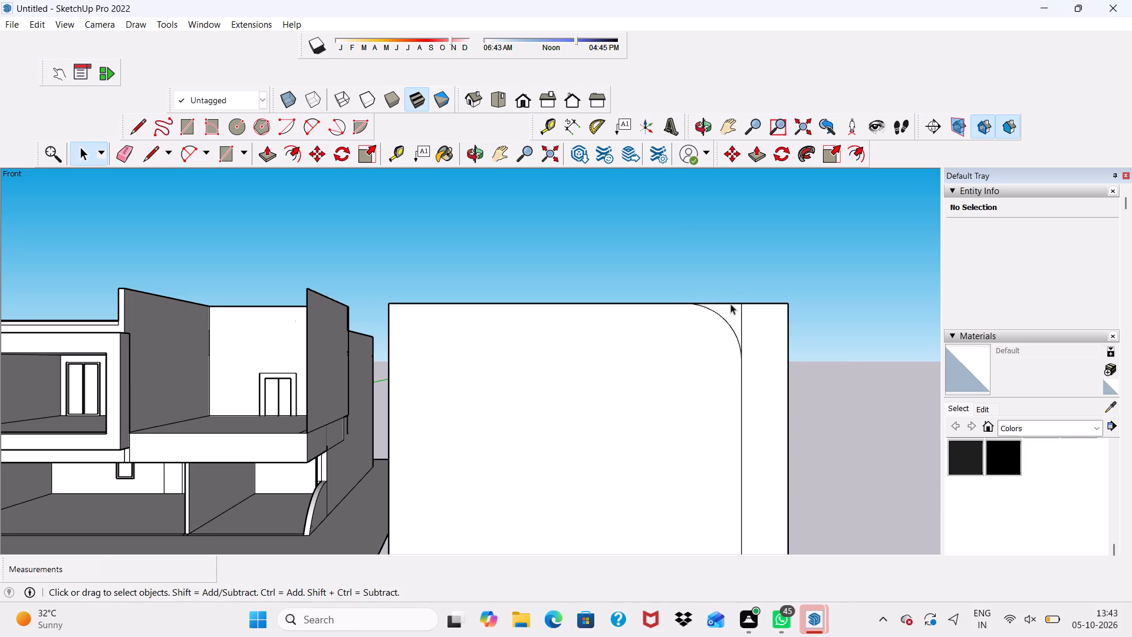
Erase the leftover piece of the rectangle's top edge outside the new arc.
key("e")
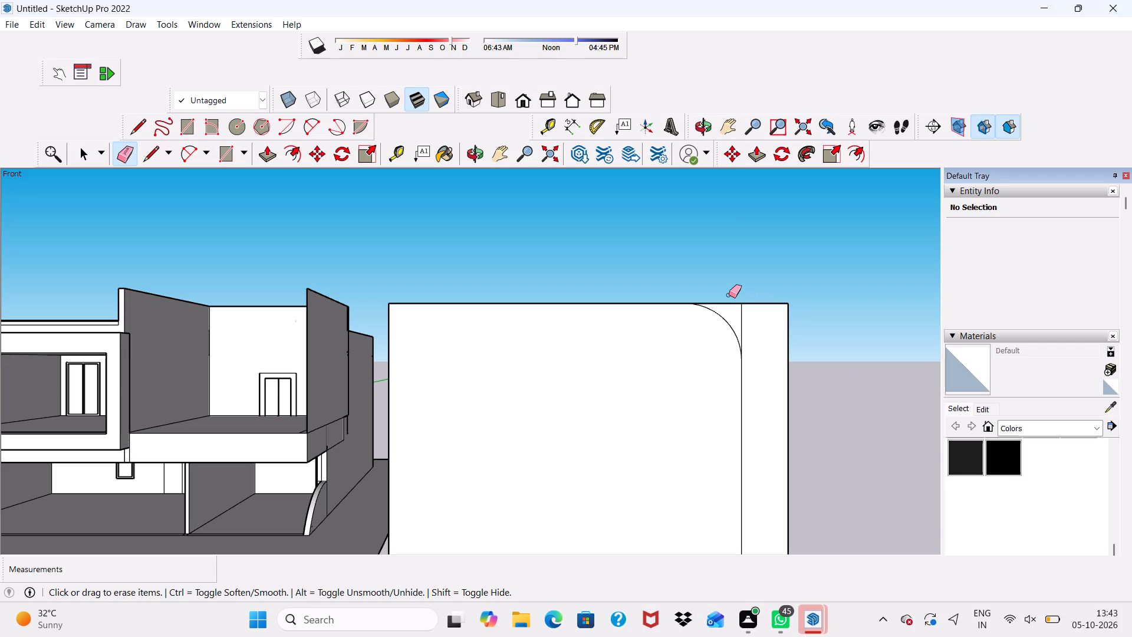
left_click_drag(728, 294, 729, 312)
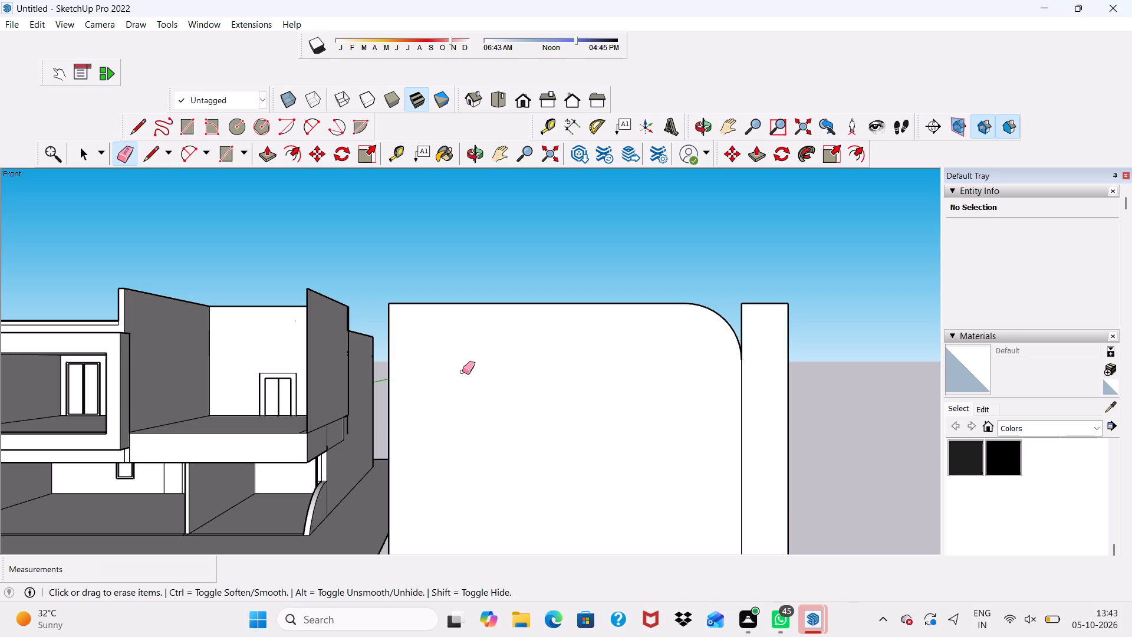
key("space")
Examine the terrace side wall from several angles and select the narrow floor strip along its base.
scroll(483, 338, "down", 2)
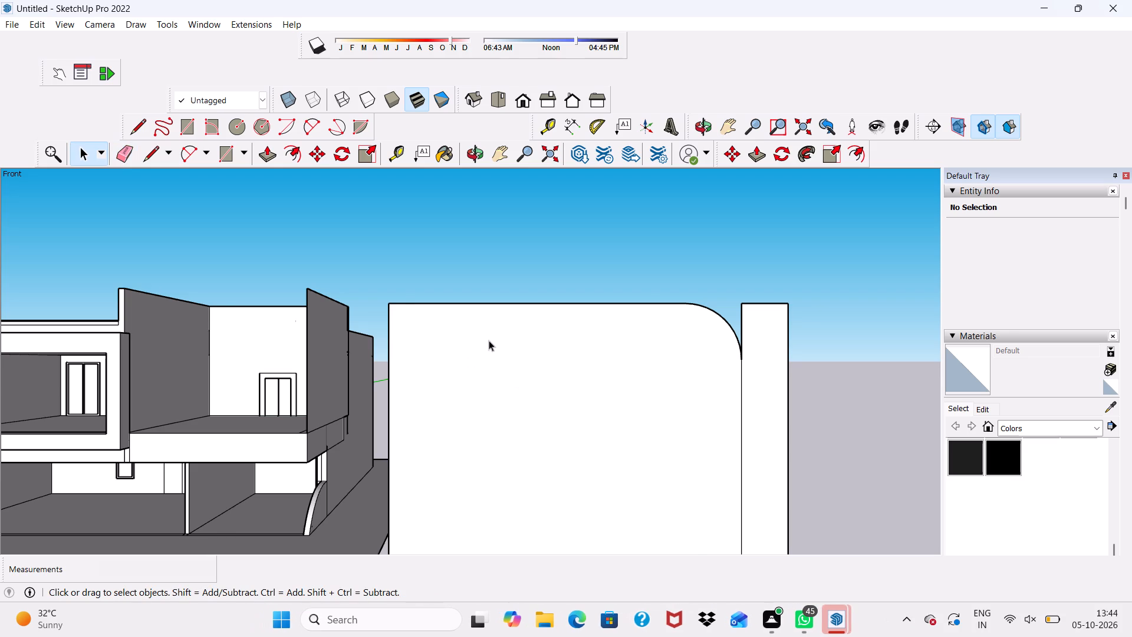
scroll(489, 340, "down", 2)
scroll(551, 332, "down", 5)
middle_click_drag(396, 438, 412, 449)
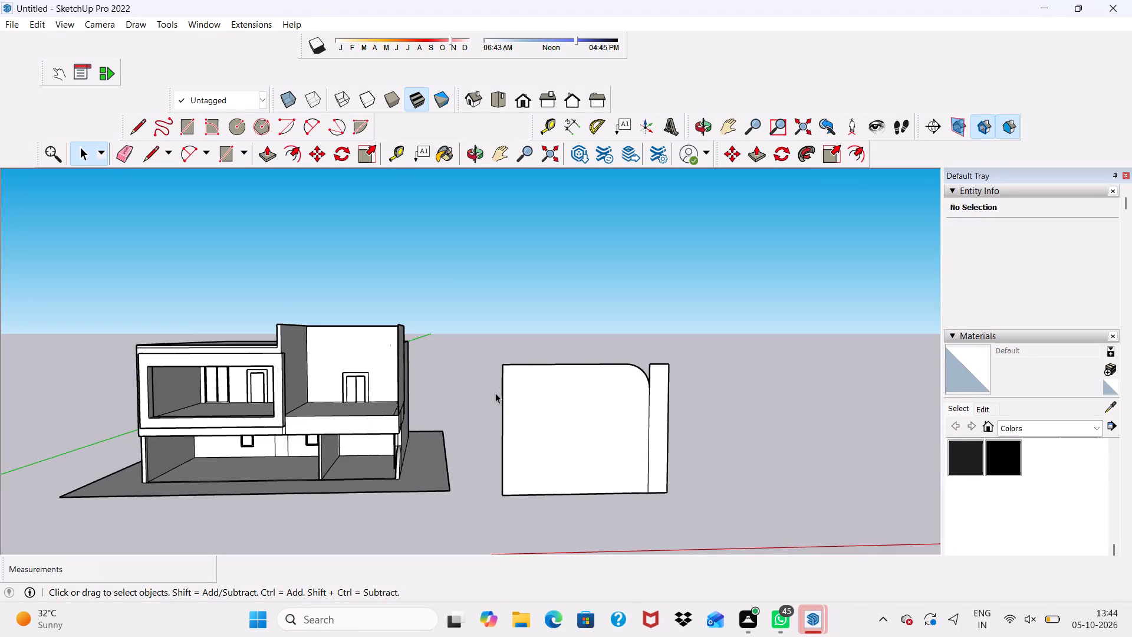
scroll(449, 406, "down", 2)
middle_click_drag(413, 408, 426, 408)
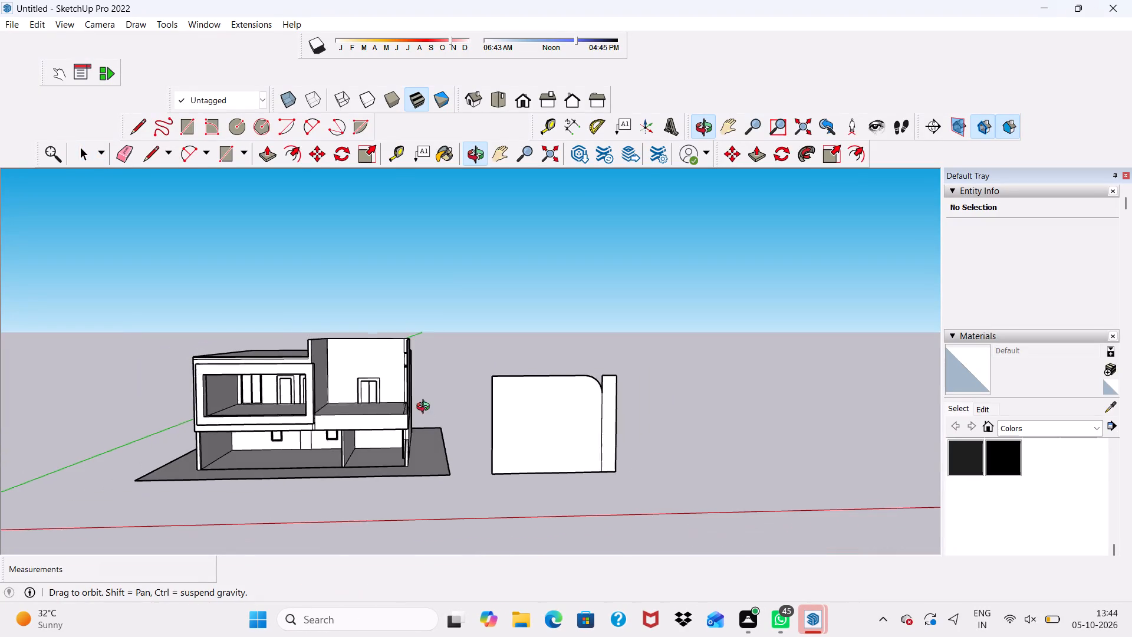
middle_click_drag(426, 408, 528, 423)
scroll(387, 435, "up", 5)
scroll(376, 318, "up", 5)
middle_click_drag(529, 425, 482, 469)
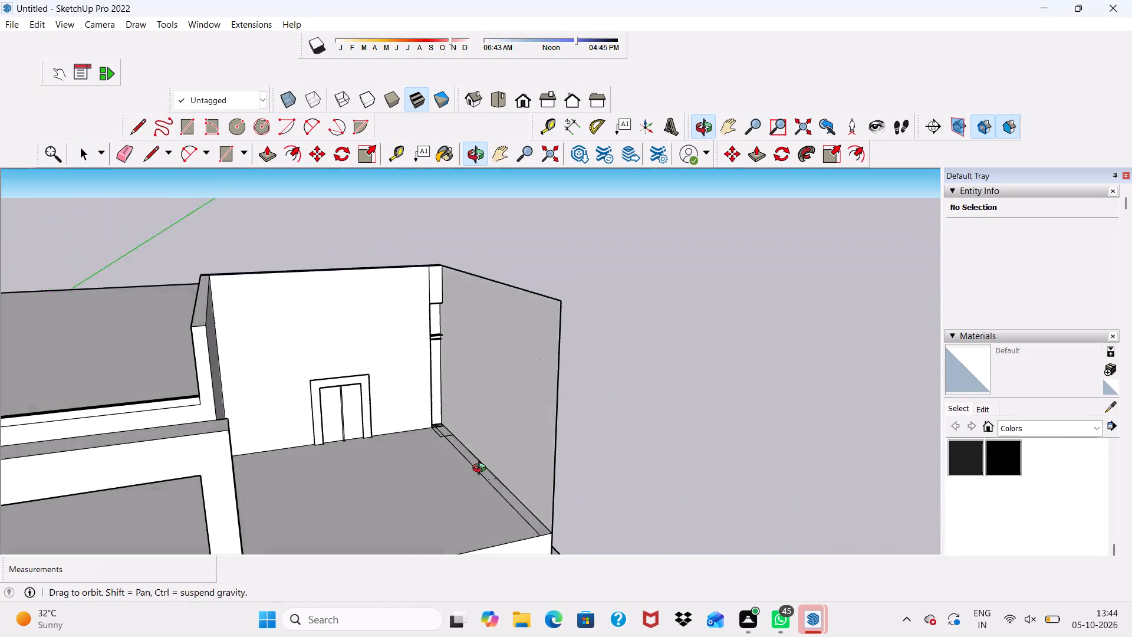
middle_click_drag(482, 469, 471, 475)
scroll(471, 476, "up", 5)
left_click(463, 447)
scroll(437, 422, "down", 3)
middle_click_drag(436, 422, 522, 401)
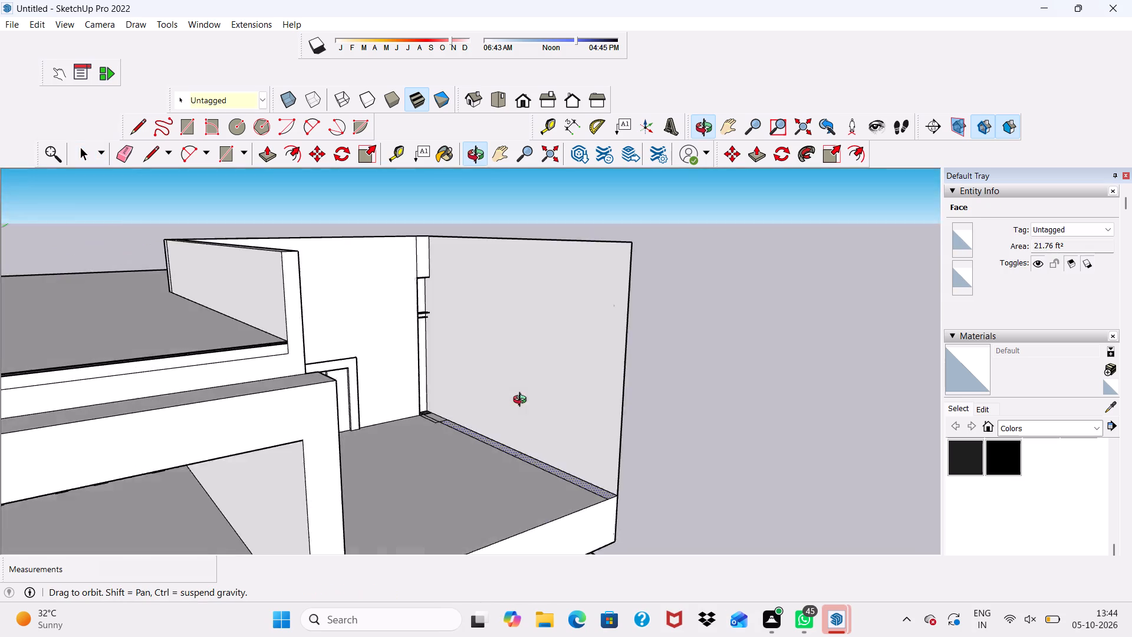
middle_click_drag(522, 401, 574, 451)
scroll(606, 465, "up", 3)
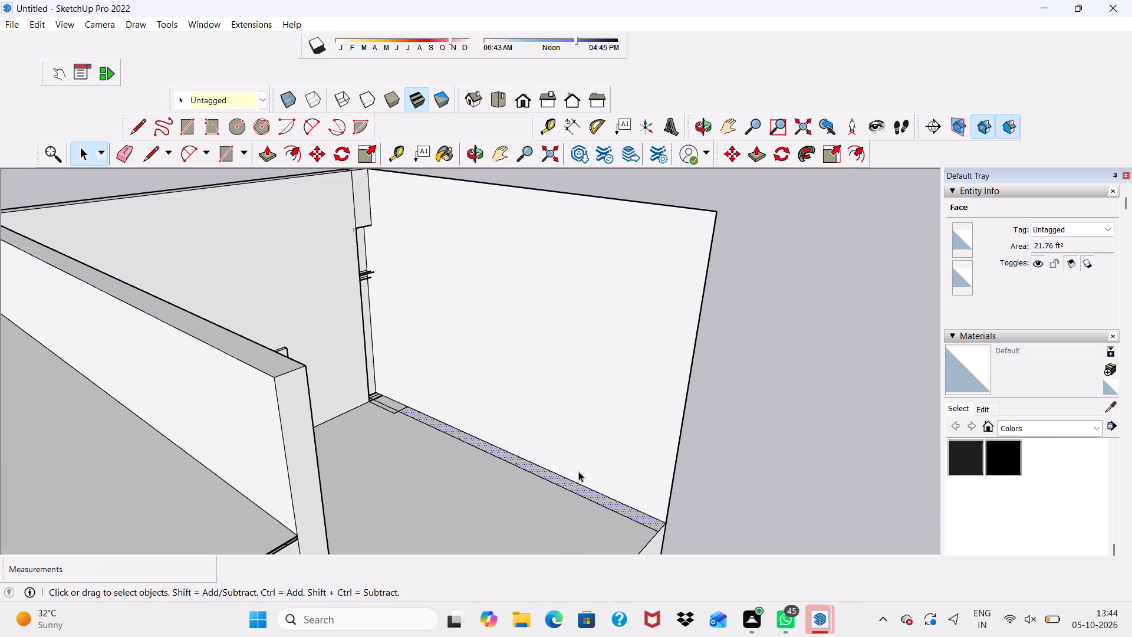
Draw a vertical line from the floor strip's inner front corner up to the side wall's height, and connect it to the wall's front top corner.
left_click(132, 132)
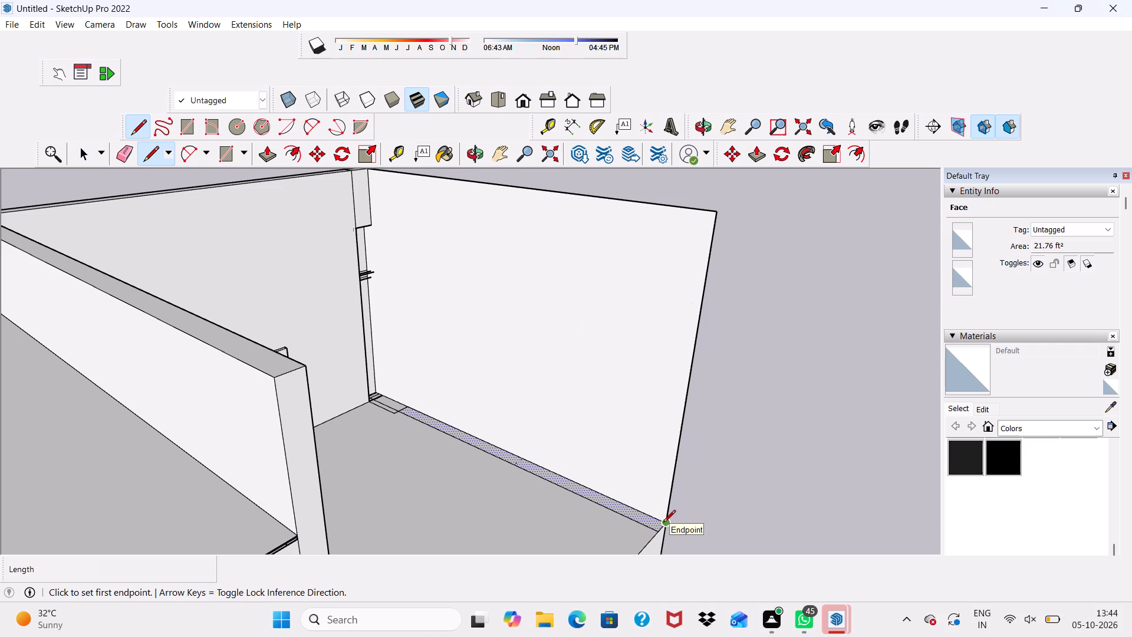
scroll(654, 534, "down", 9)
middle_click_drag(628, 537, 373, 435)
scroll(348, 444, "down", 3)
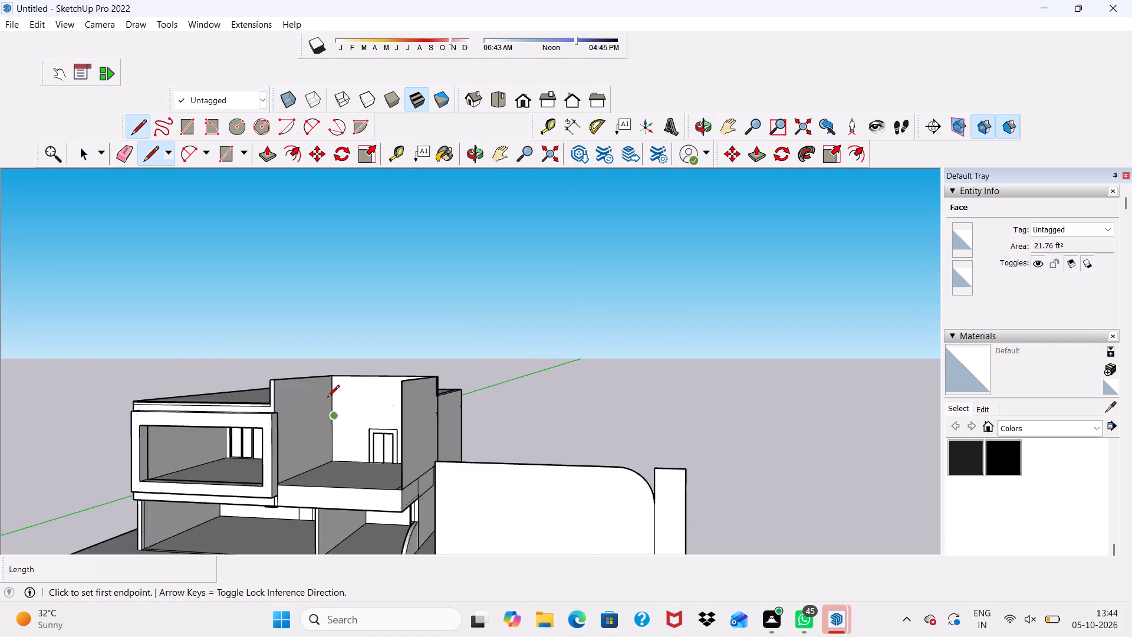
scroll(327, 398, "down", 4)
scroll(338, 319, "up", 2)
scroll(338, 320, "down", 2)
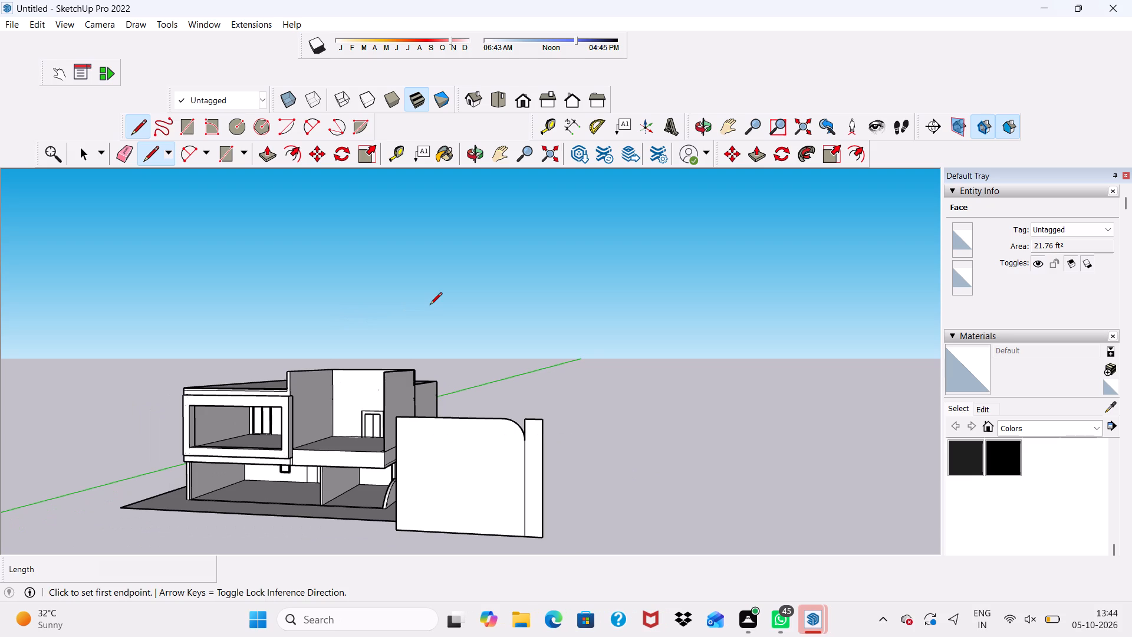
scroll(398, 406, "down", 3)
scroll(430, 484, "up", 1)
scroll(357, 486, "down", 5)
scroll(436, 439, "down", 3)
middle_click_drag(460, 478, 569, 497)
scroll(505, 467, "up", 5)
scroll(333, 457, "up", 3)
scroll(347, 477, "down", 14)
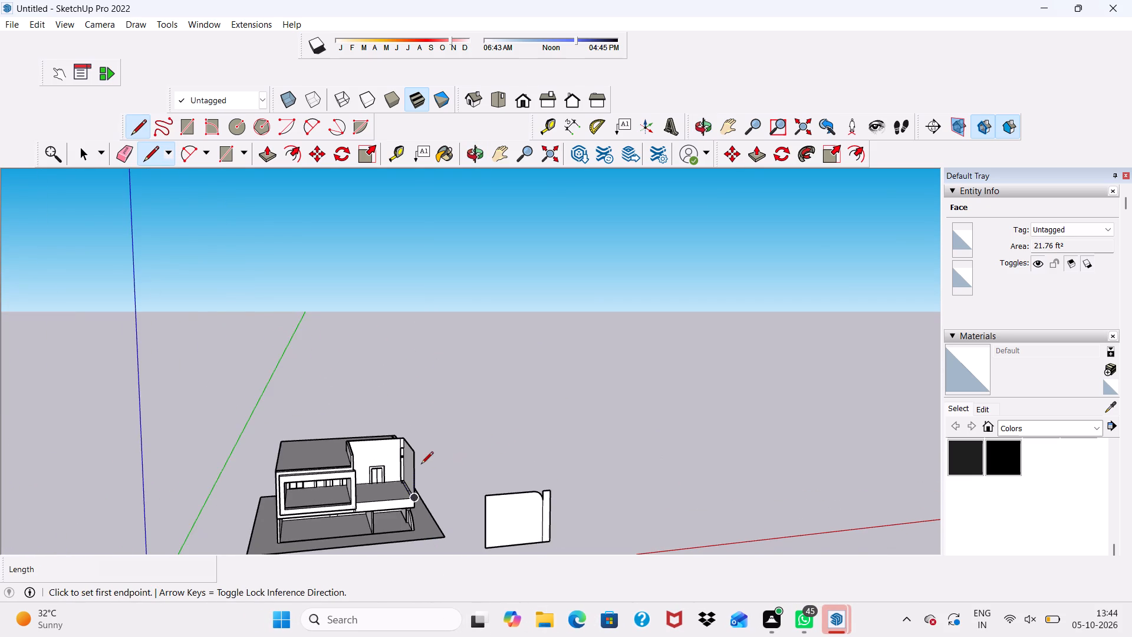
scroll(421, 465, "up", 2)
scroll(421, 470, "down", 4)
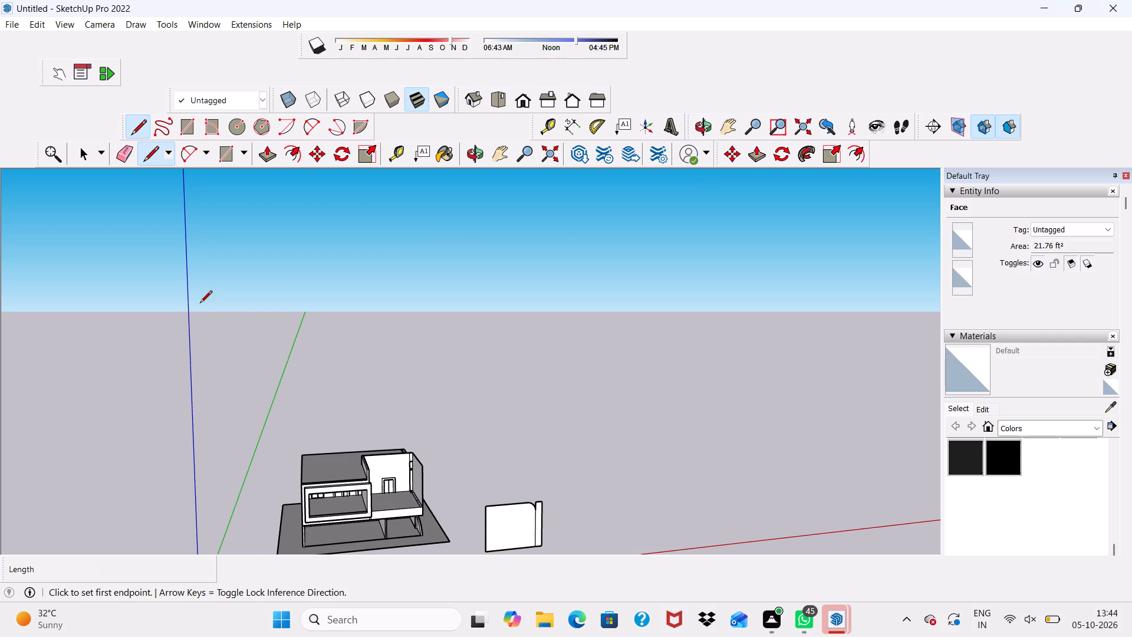
scroll(166, 379, "down", 2)
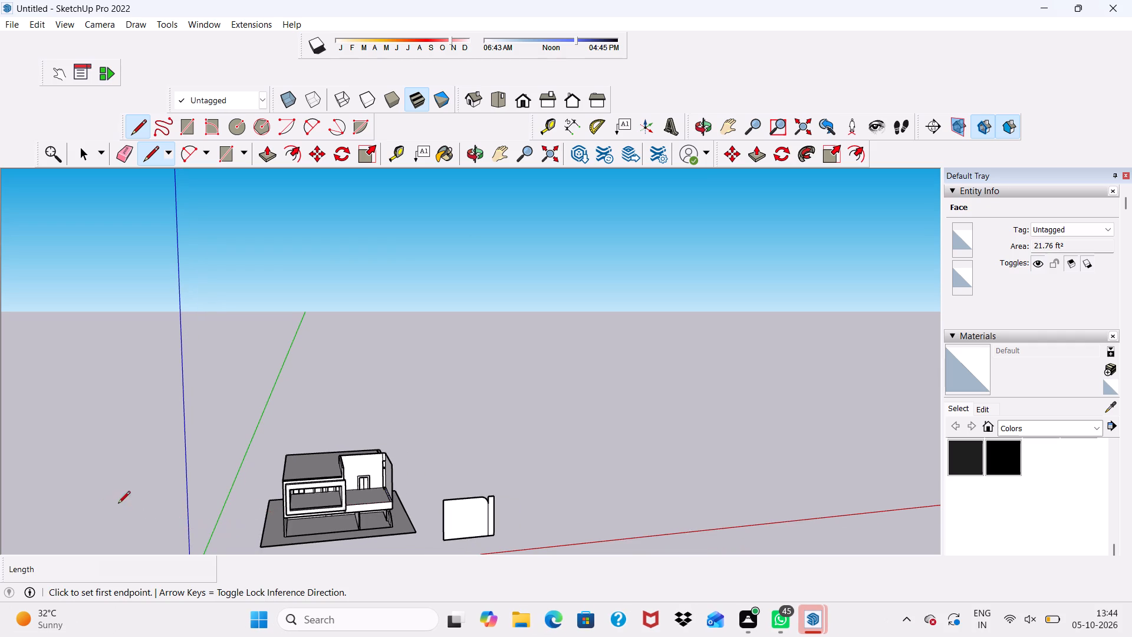
scroll(300, 360, "down", 4)
scroll(368, 490, "up", 4)
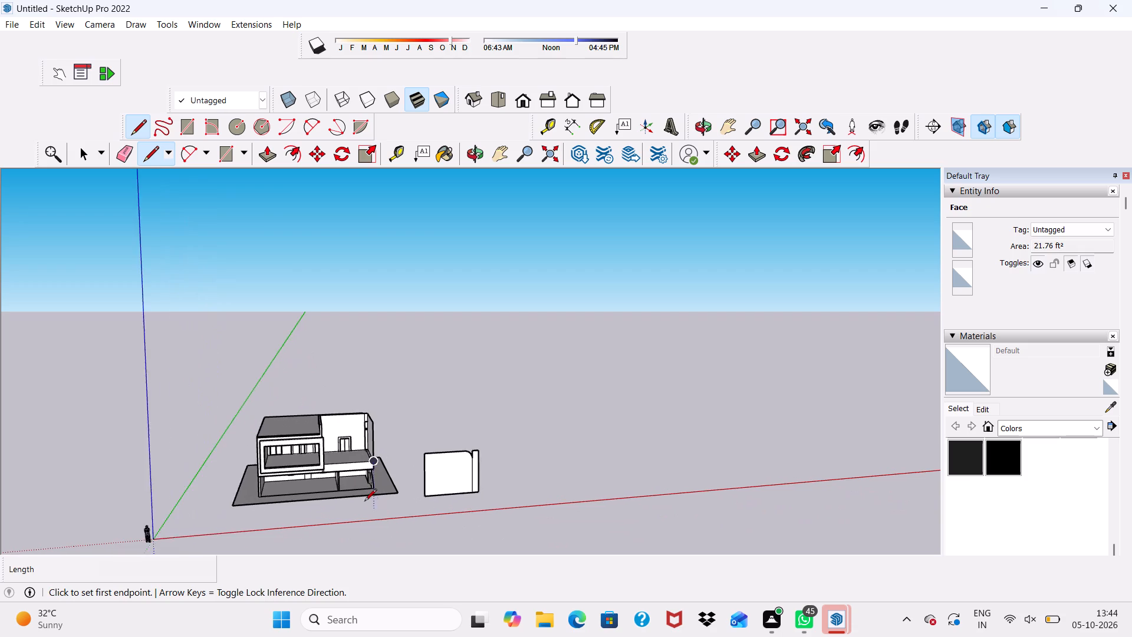
scroll(358, 449, "up", 11)
scroll(341, 447, "down", 5)
scroll(372, 497, "up", 13)
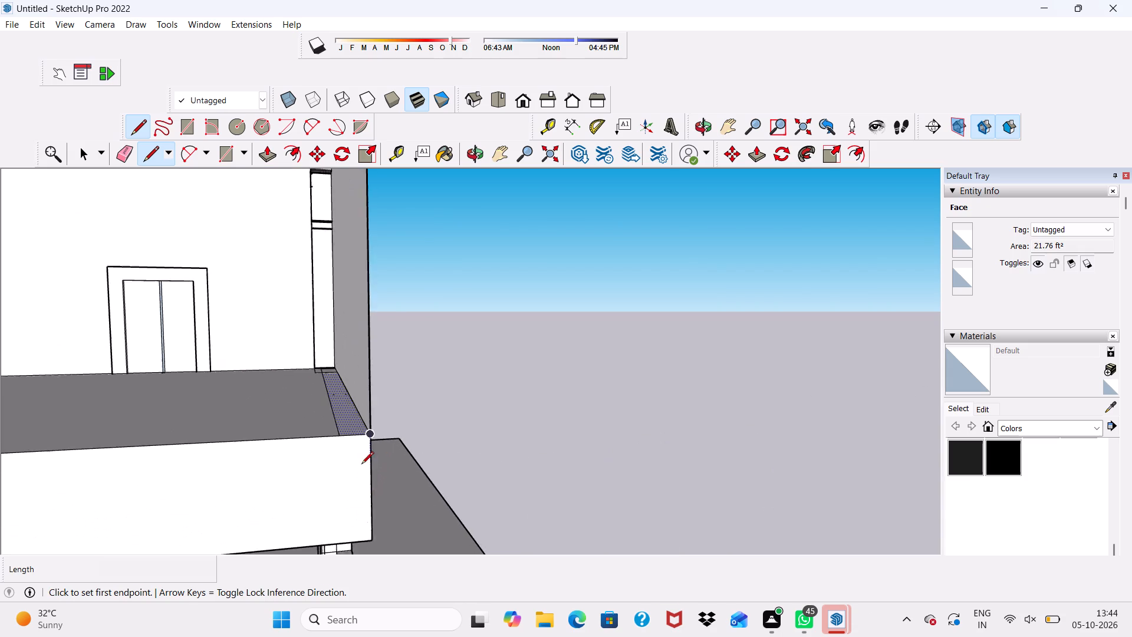
scroll(358, 465, "down", 13)
left_click(351, 451)
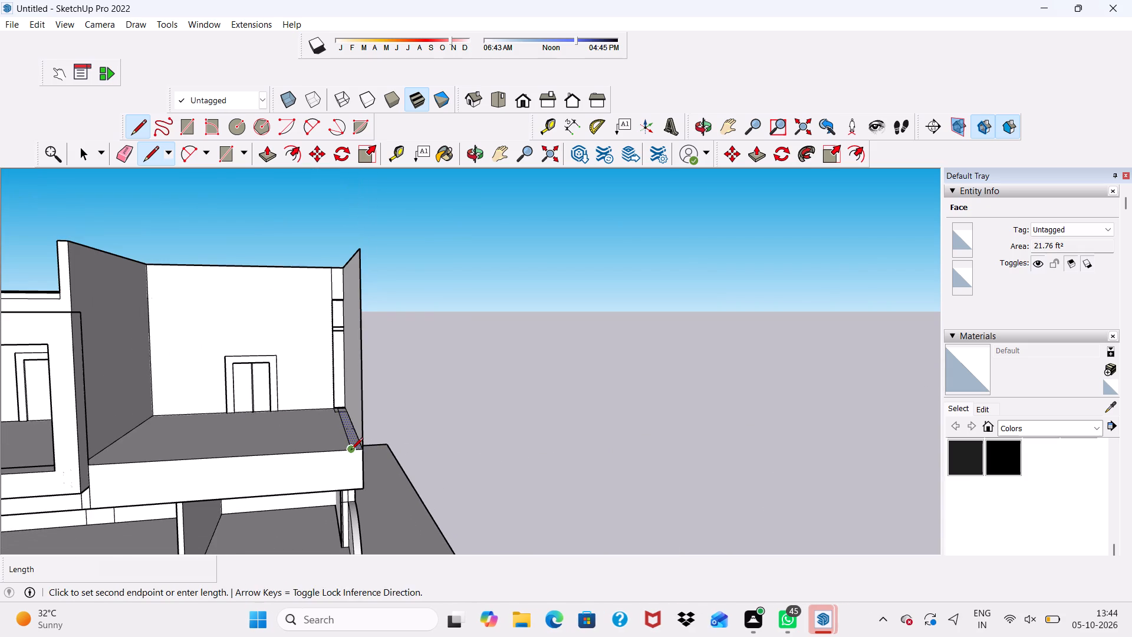
scroll(333, 383, "down", 4)
scroll(343, 290, "up", 1)
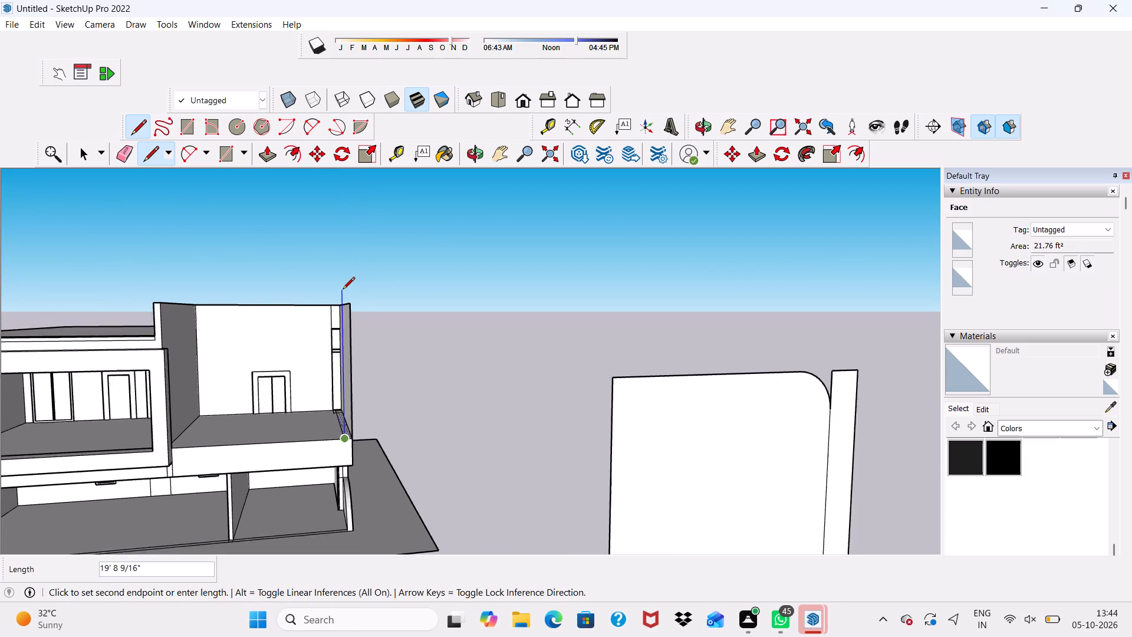
scroll(343, 290, "up", 6)
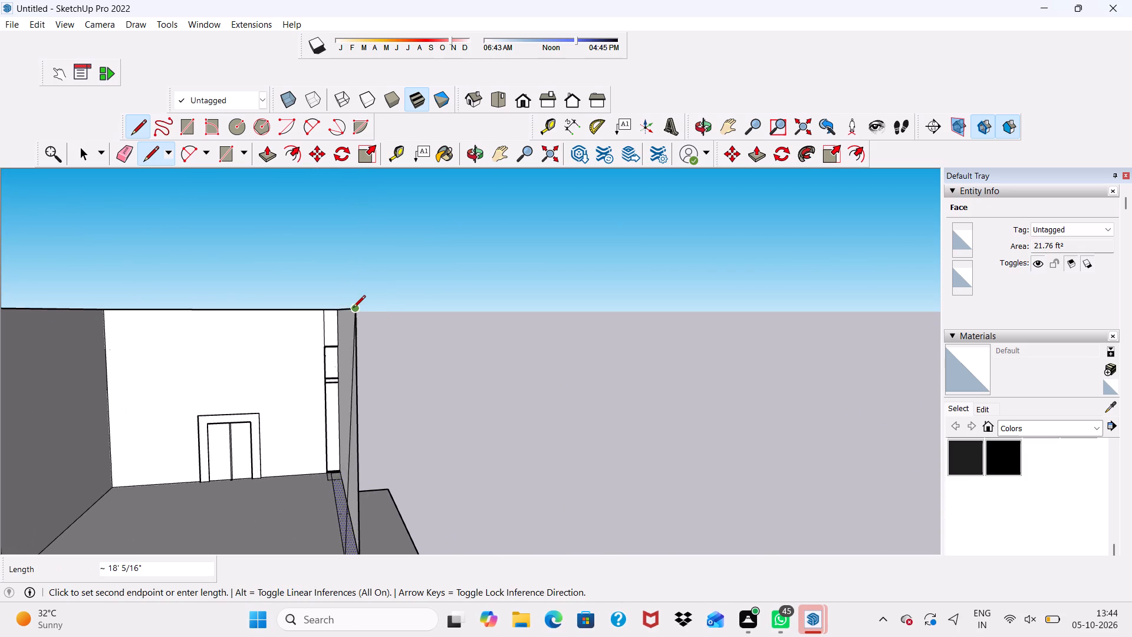
scroll(353, 308, "up", 2)
scroll(334, 312, "down", 4)
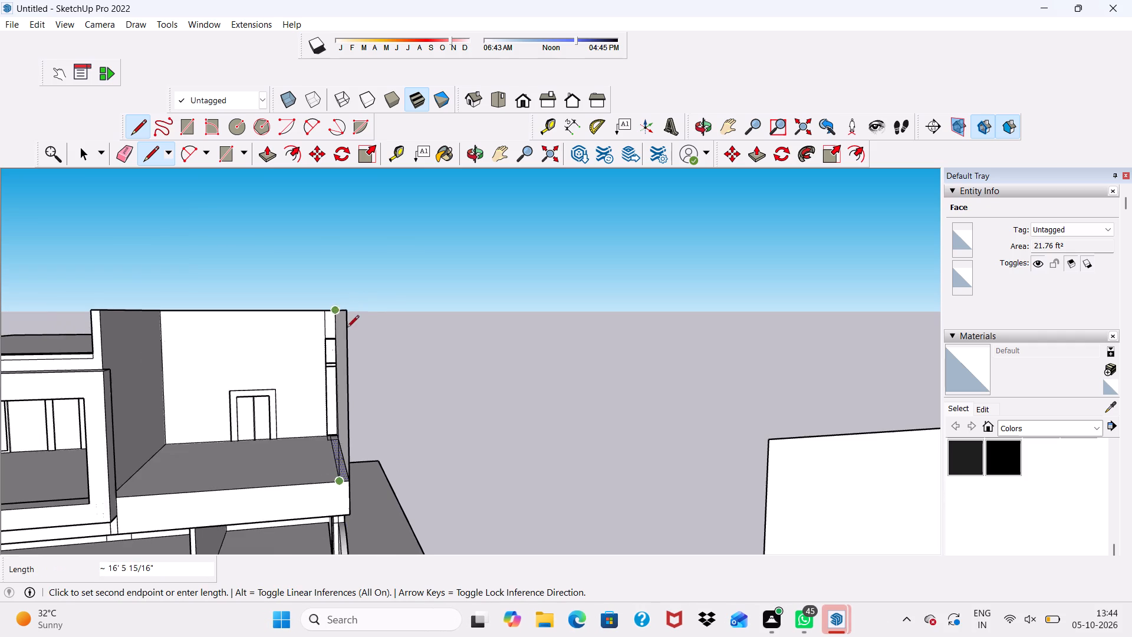
scroll(337, 331, "up", 3)
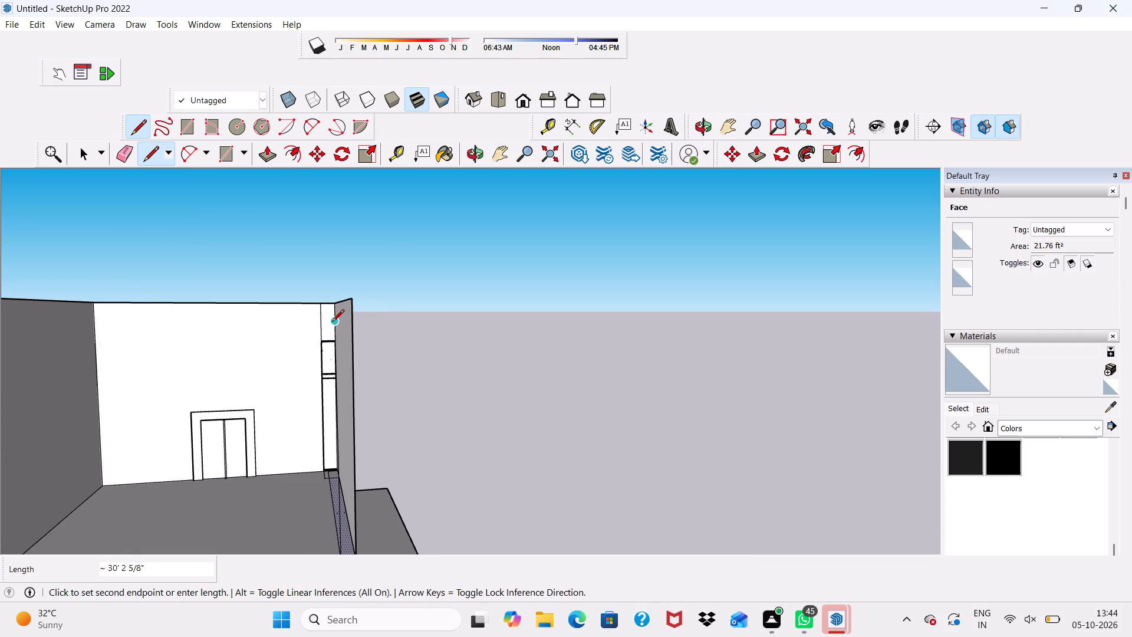
scroll(332, 324, "up", 2)
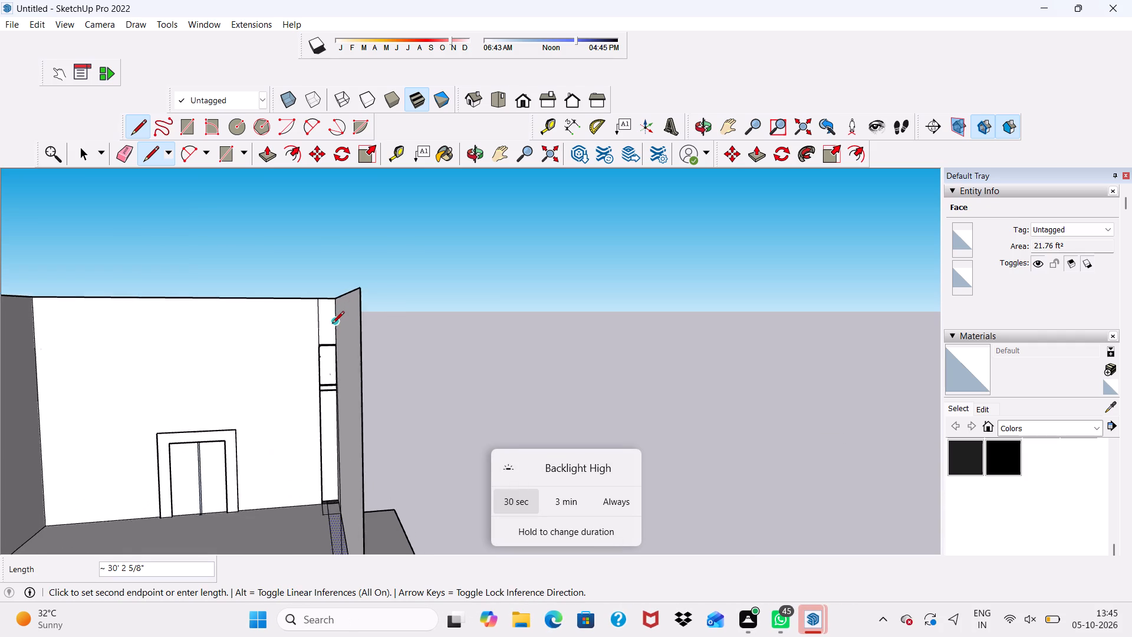
scroll(332, 324, "up", 1)
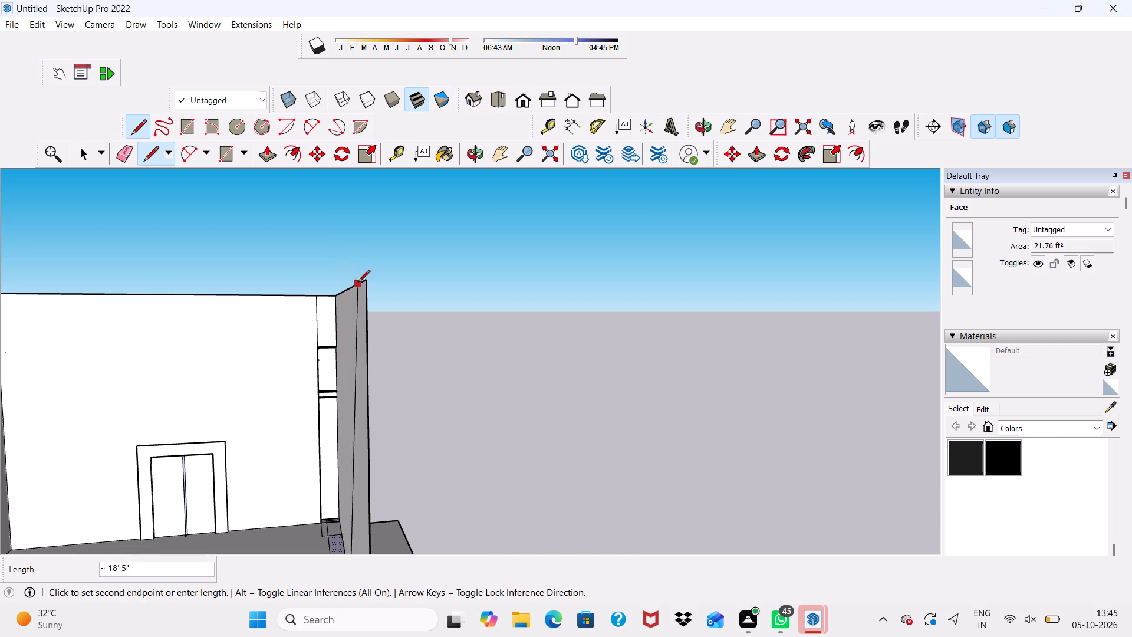
left_click(337, 280)
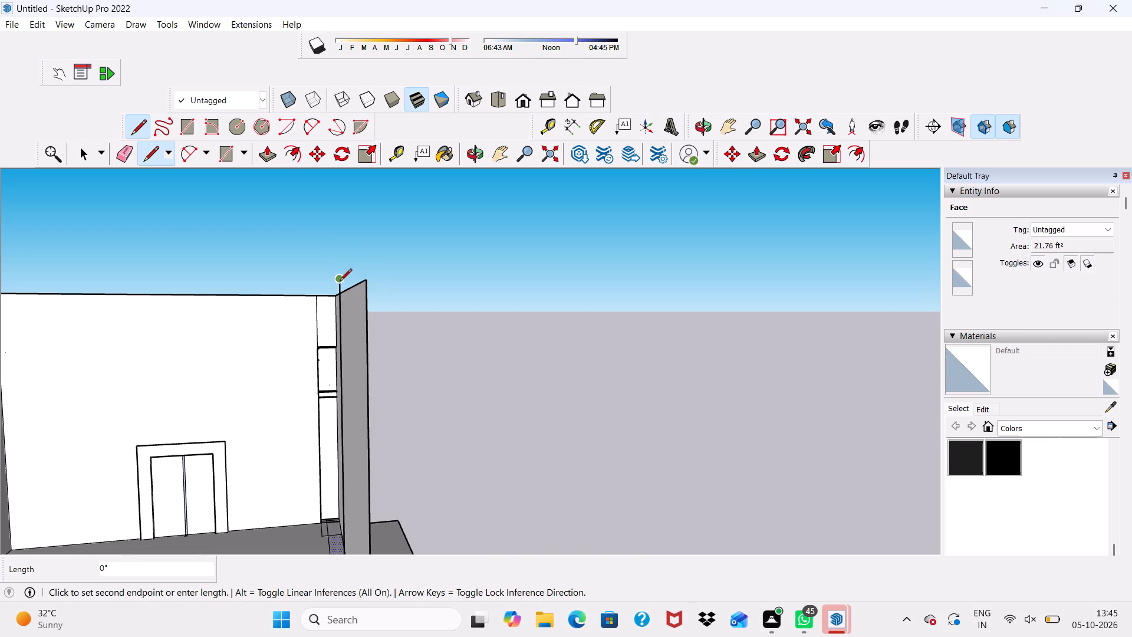
left_click(365, 279)
Draw a horizontal line about 21' 9" long across the terrace's open front, from the side wall's inner top corner to the opposite wall's top.
scroll(363, 278, "down", 7)
scroll(364, 275, "up", 1)
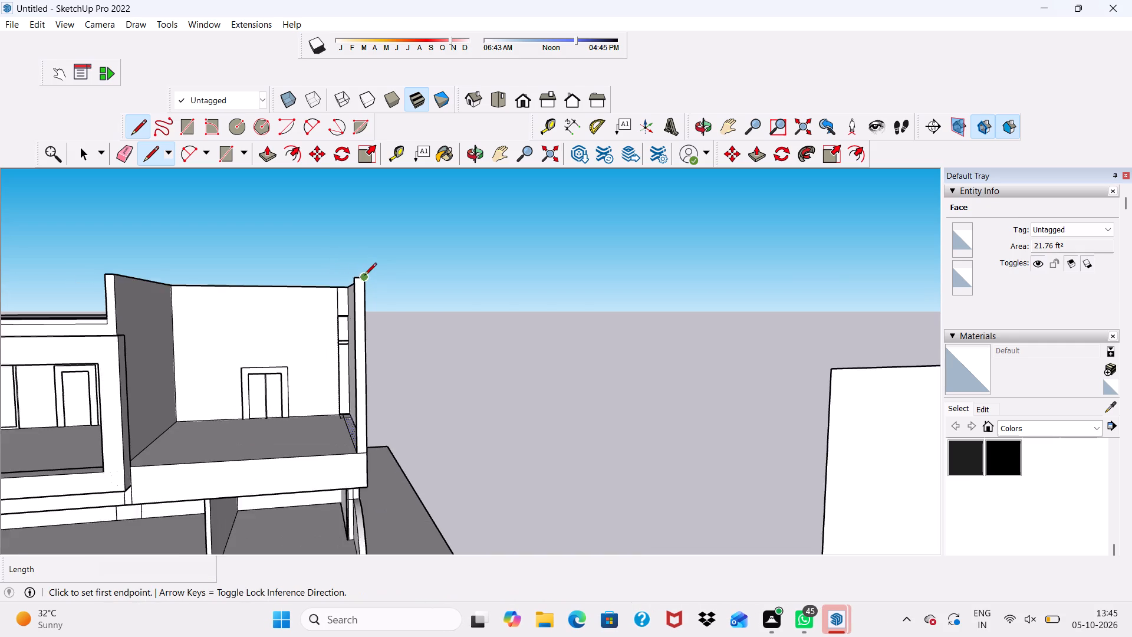
left_click(354, 278)
scroll(354, 278, "down", 8)
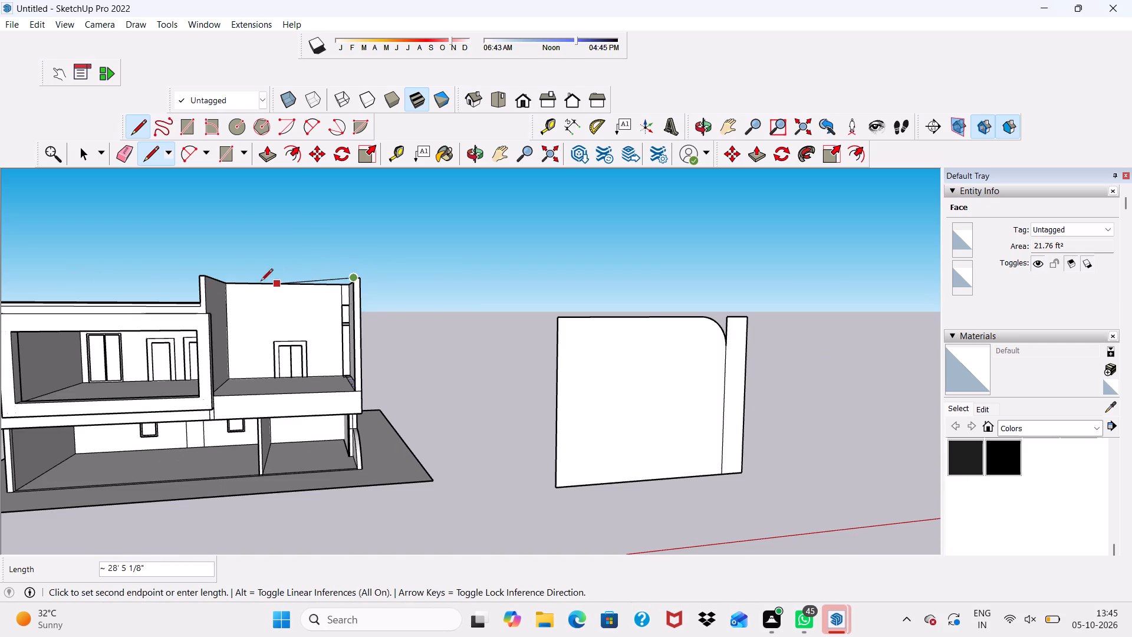
scroll(221, 281, "up", 4)
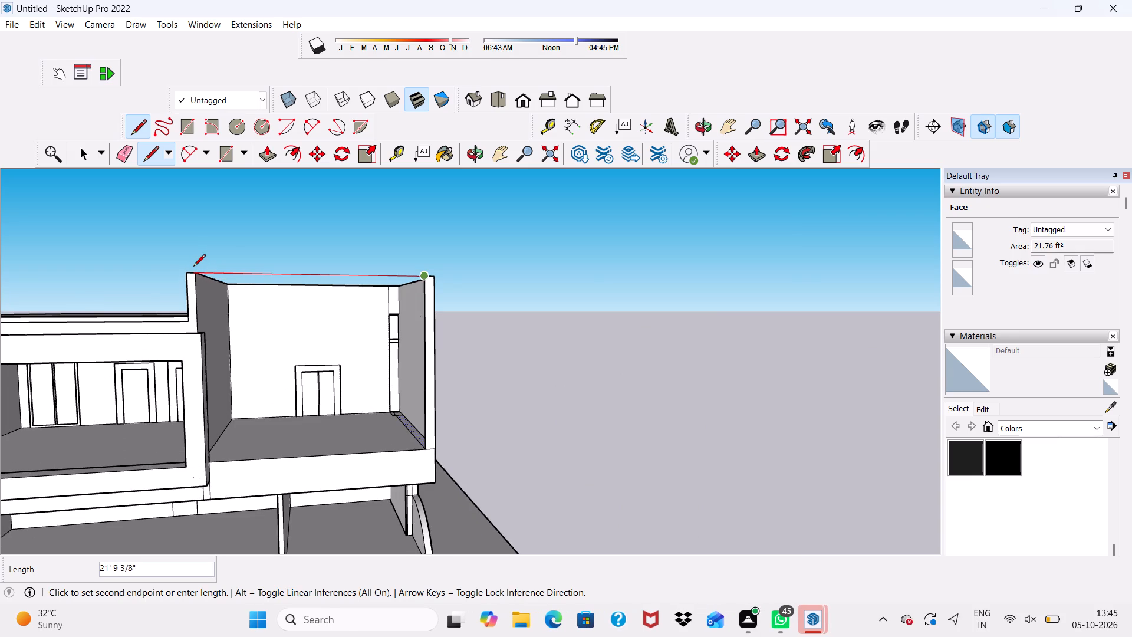
left_click(193, 274)
key("space")
scroll(193, 274, "down", 2)
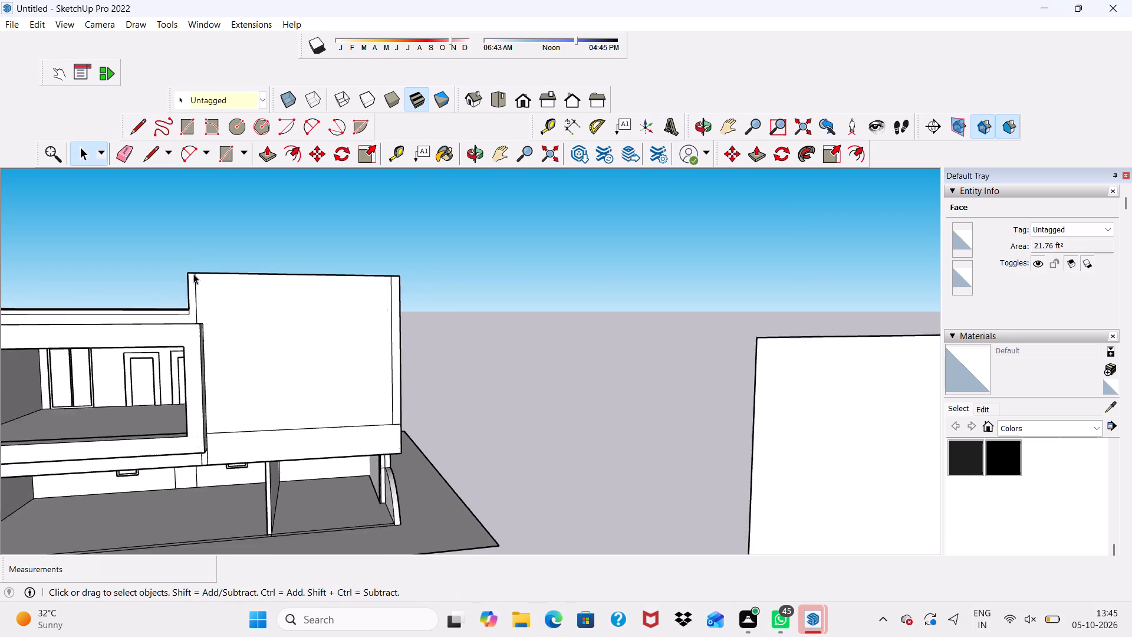
scroll(193, 274, "down", 3)
scroll(282, 287, "down", 4)
scroll(353, 311, "up", 5)
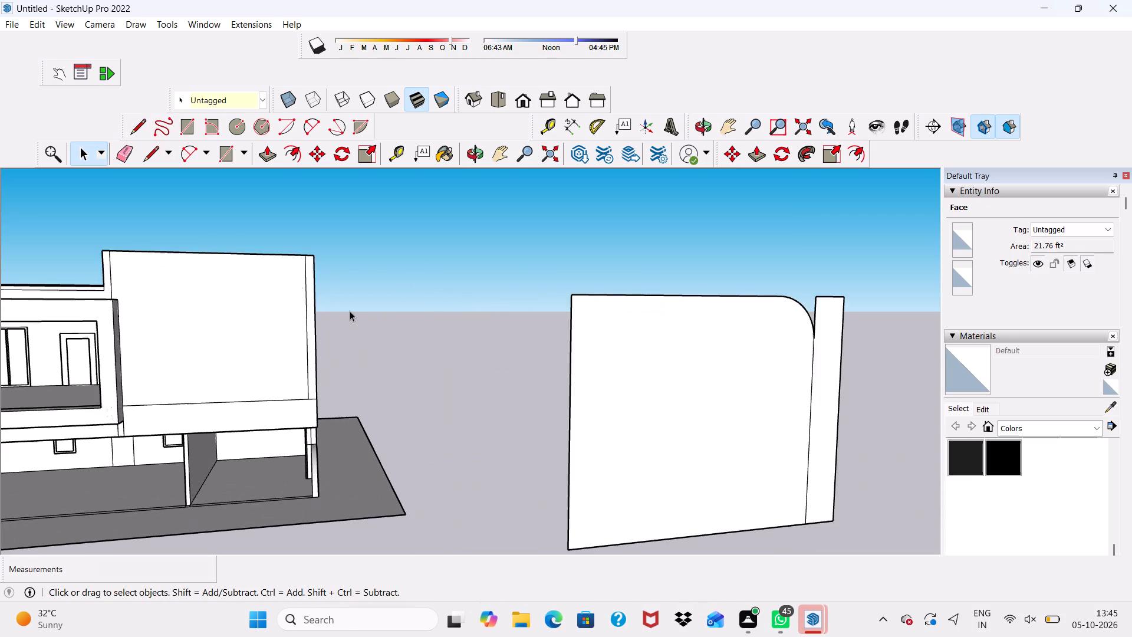
Draw a short vertical segment about 1' 11 7/8" long down the front face's inner strip line from its top end.
scroll(312, 311, "down", 2)
key("l")
scroll(303, 297, "up", 7)
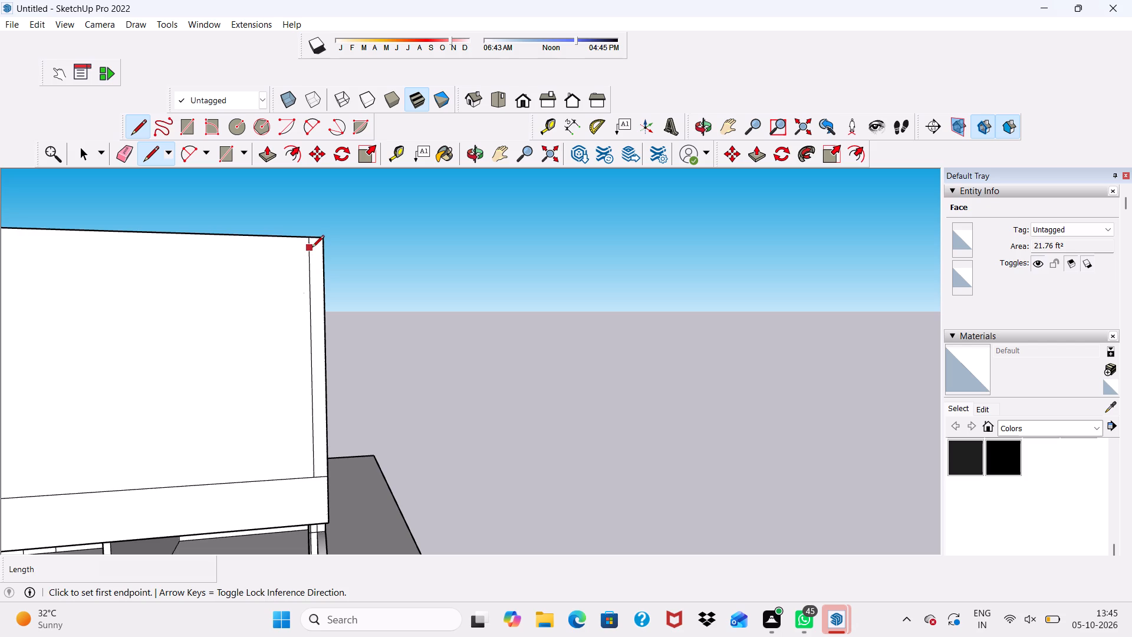
scroll(291, 258, "down", 6)
key("space")
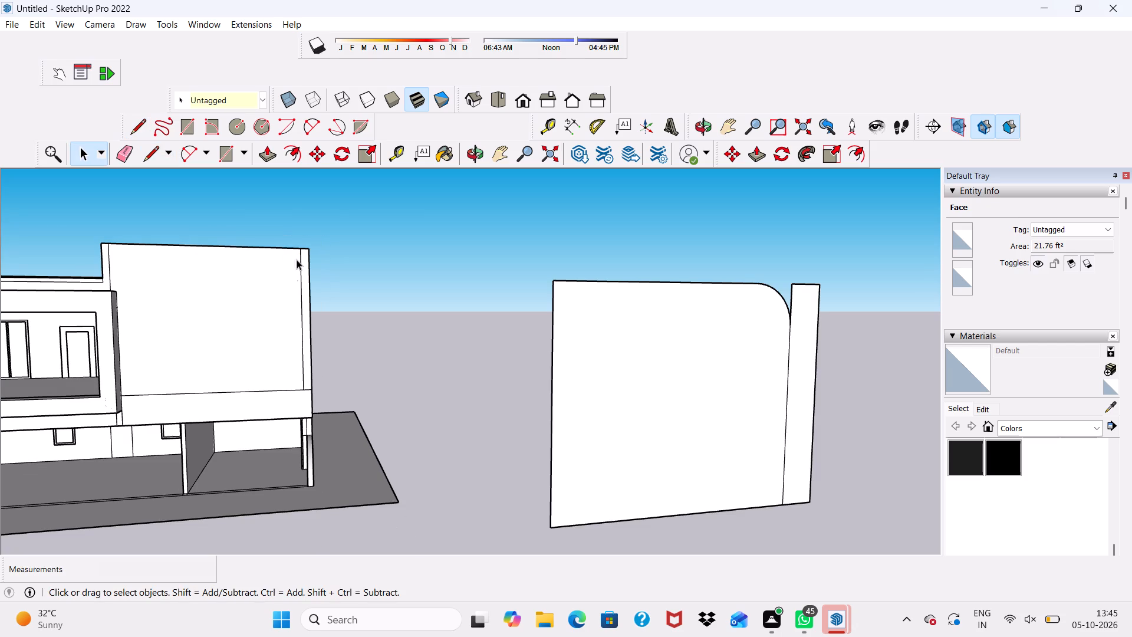
key("l")
scroll(289, 258, "up", 3)
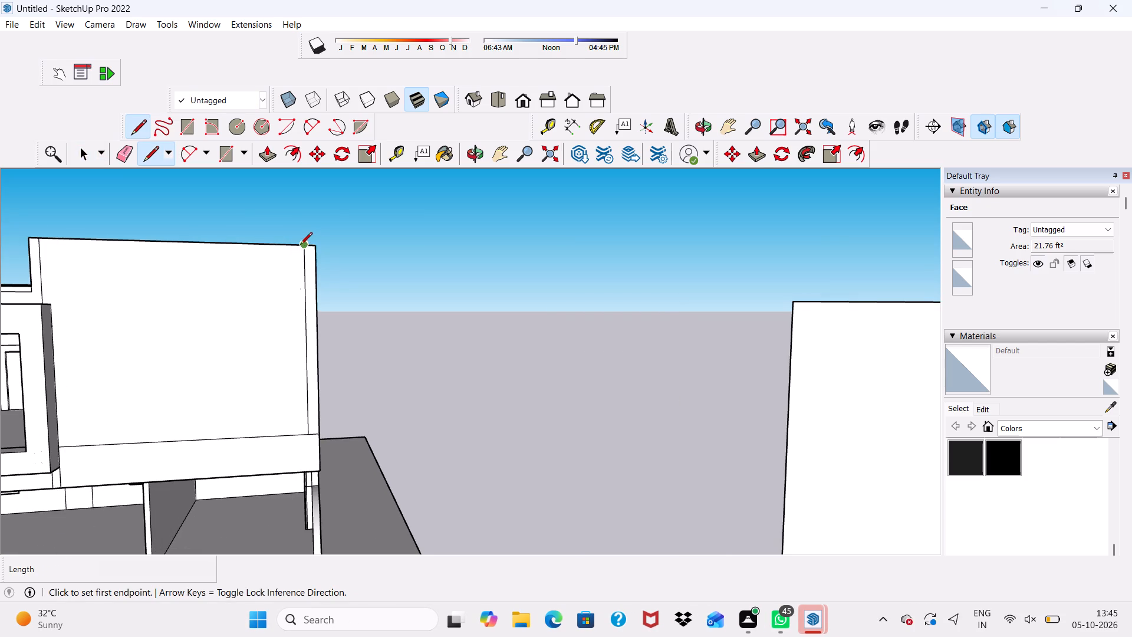
left_click(301, 246)
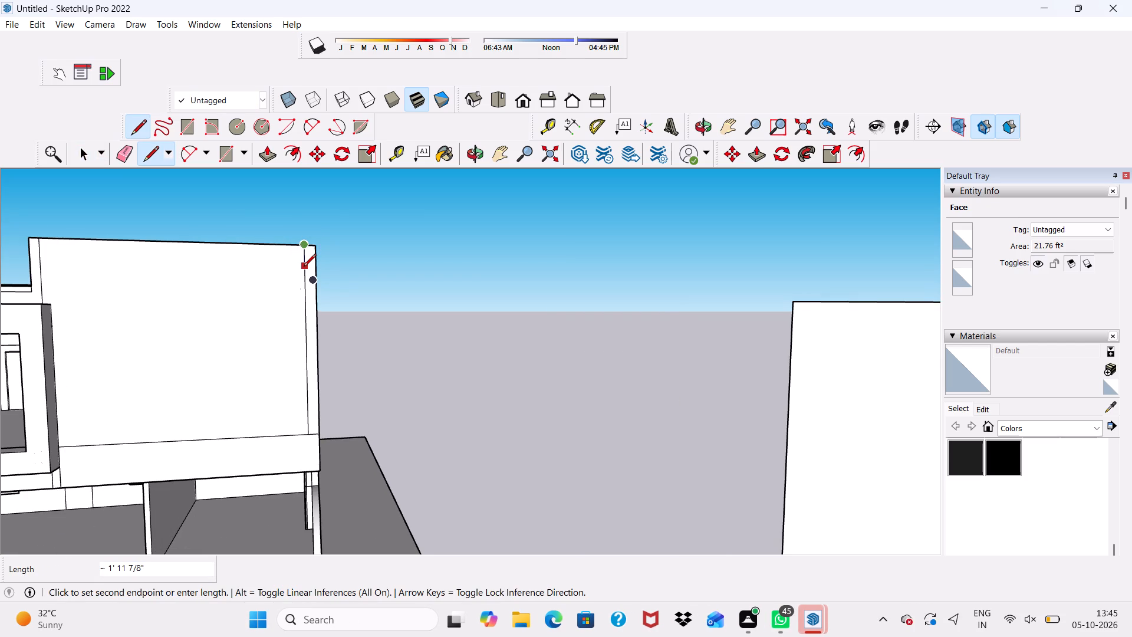
left_click(302, 268)
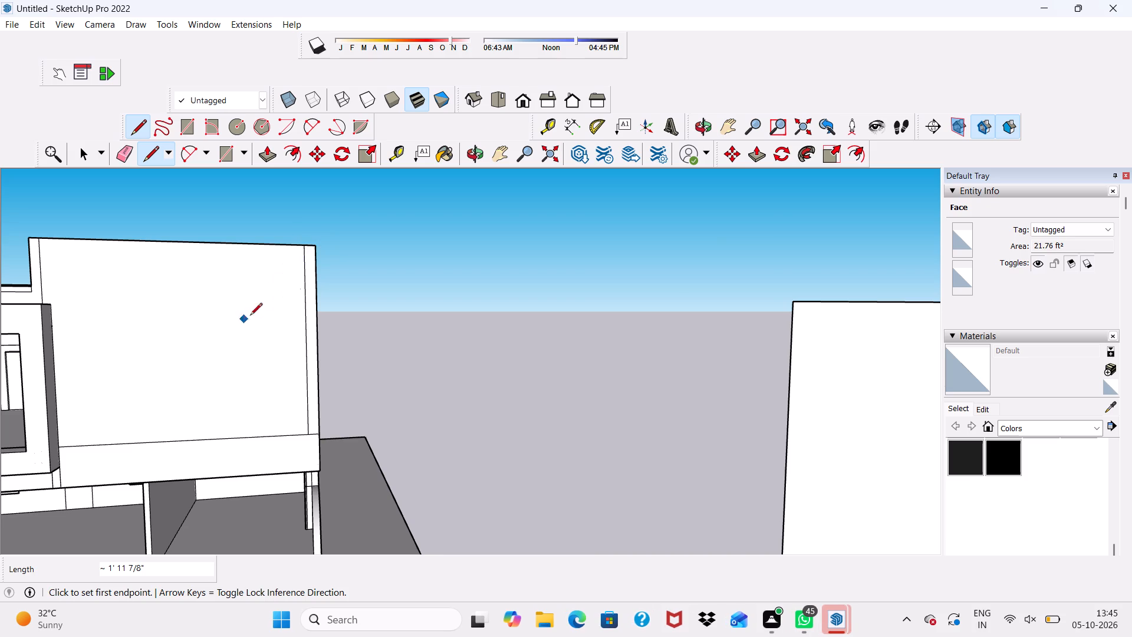
Draw a horizontal line about 22' 5" long from the short segment's midpoint across the front face to its opposite vertical edge.
scroll(268, 306, "down", 3)
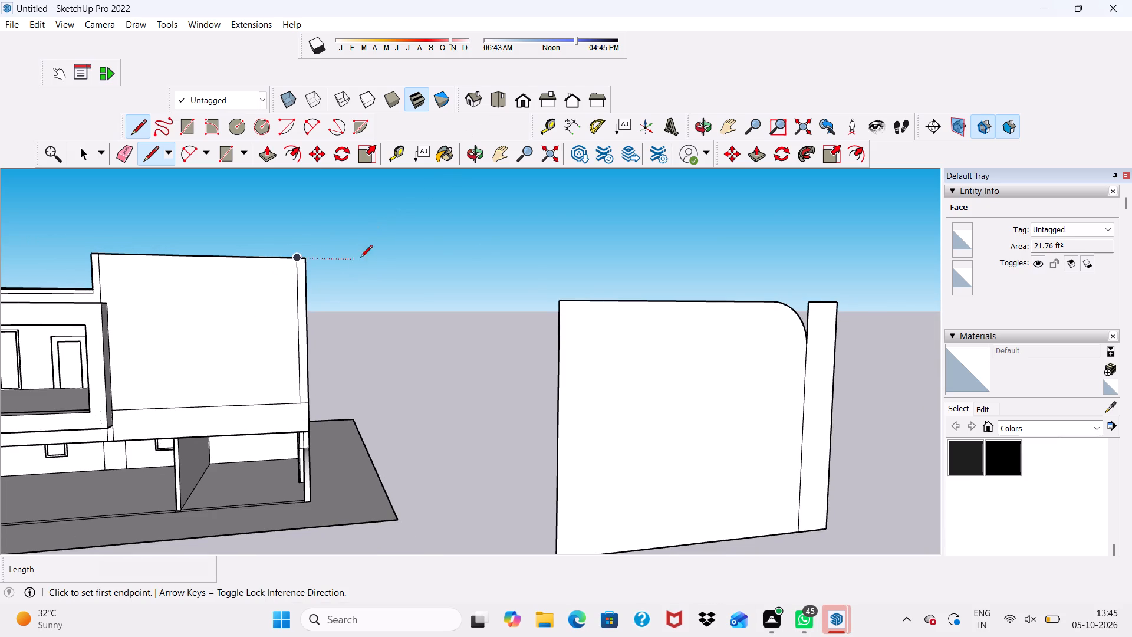
scroll(339, 281, "down", 2)
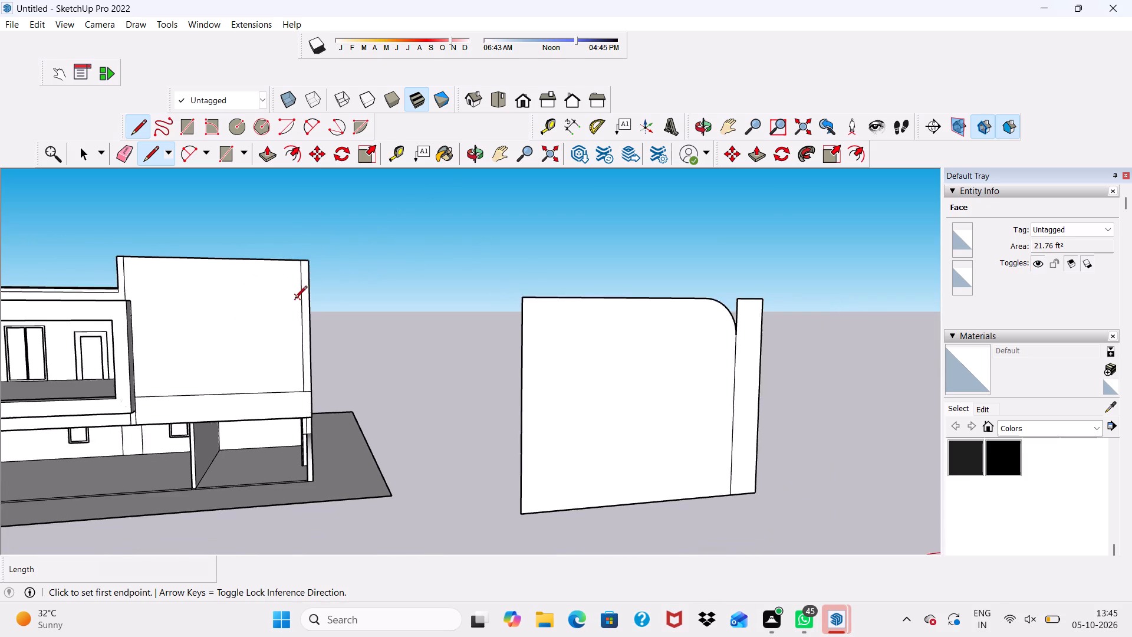
scroll(295, 299, "down", 1)
scroll(288, 285, "up", 1)
scroll(287, 284, "down", 1)
scroll(287, 283, "up", 8)
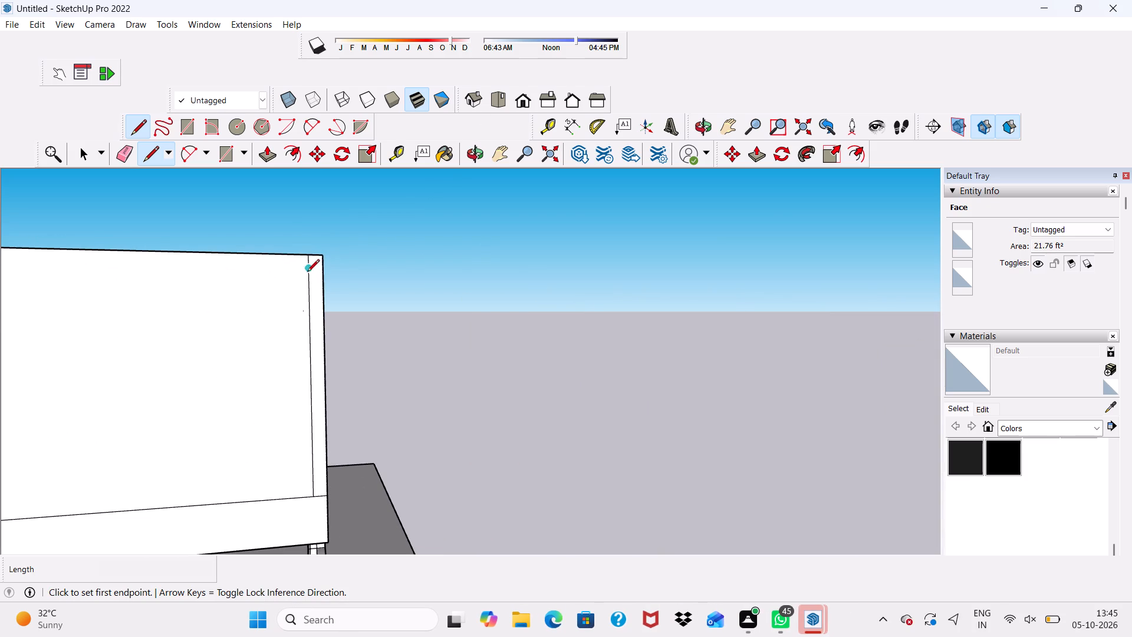
left_click(307, 269)
scroll(307, 269, "down", 3)
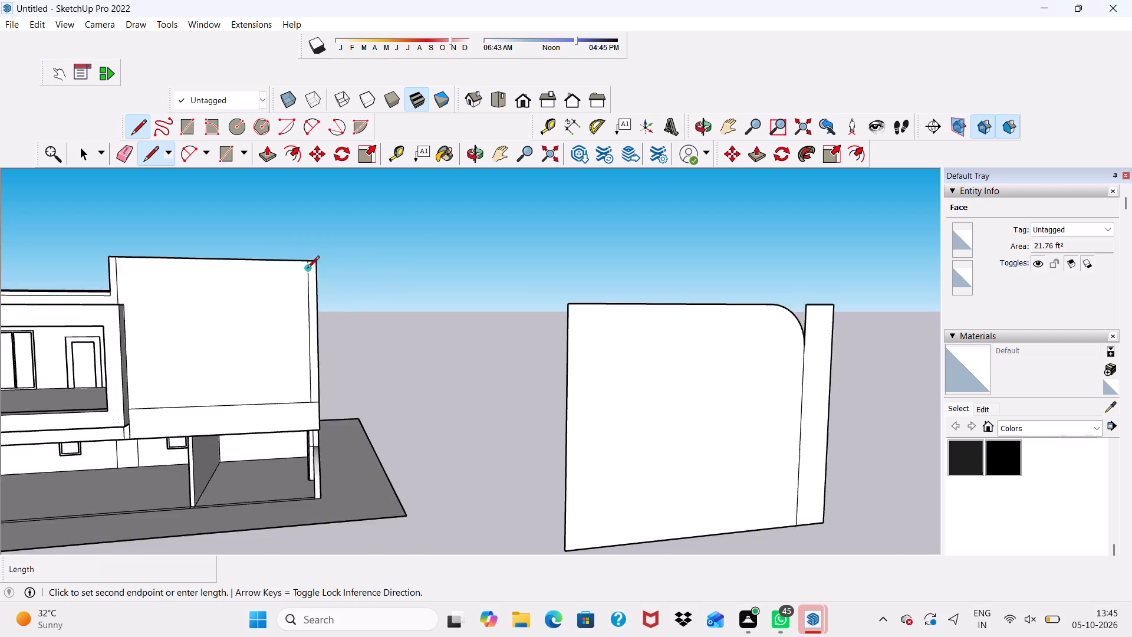
scroll(307, 269, "down", 5)
scroll(307, 269, "up", 2)
scroll(307, 269, "down", 1)
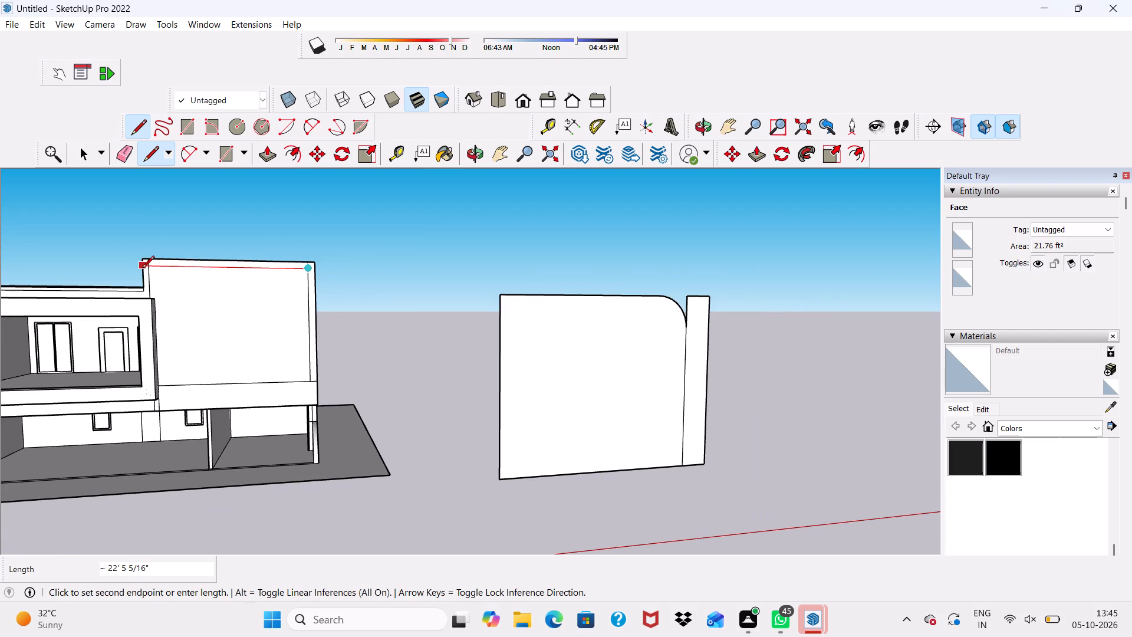
left_click(142, 268)
key("space")
scroll(153, 275, "down", 4)
scroll(233, 252, "up", 2)
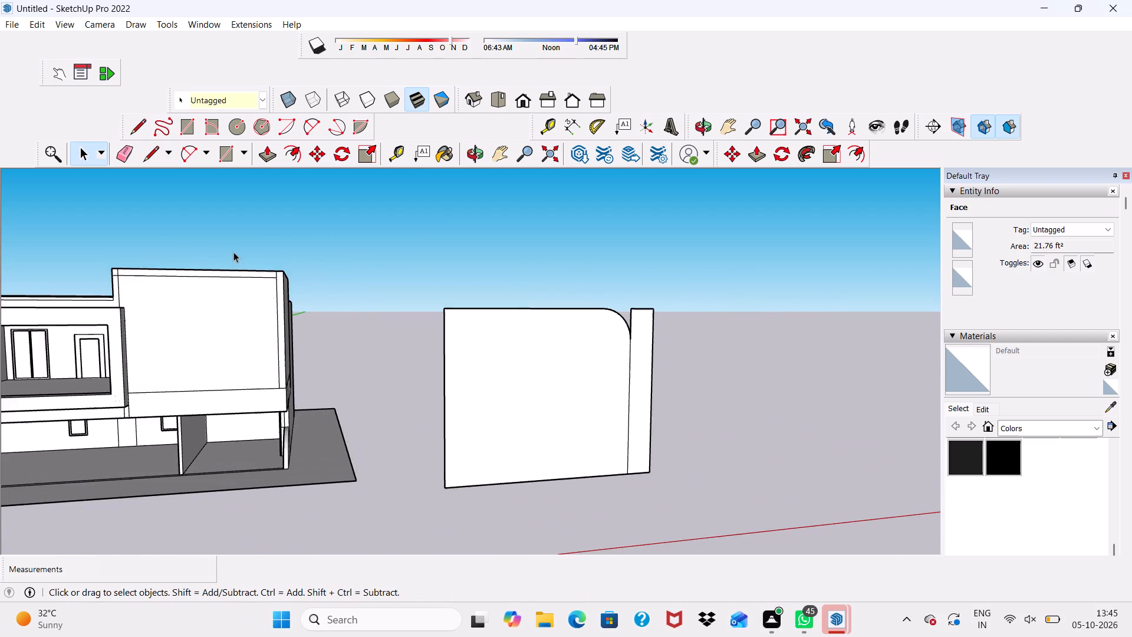
Erase the piece of the vertical strip line above the new horizontal line on the front face.
scroll(233, 252, "up", 6)
key("e")
scroll(259, 270, "up", 5)
scroll(311, 298, "up", 4)
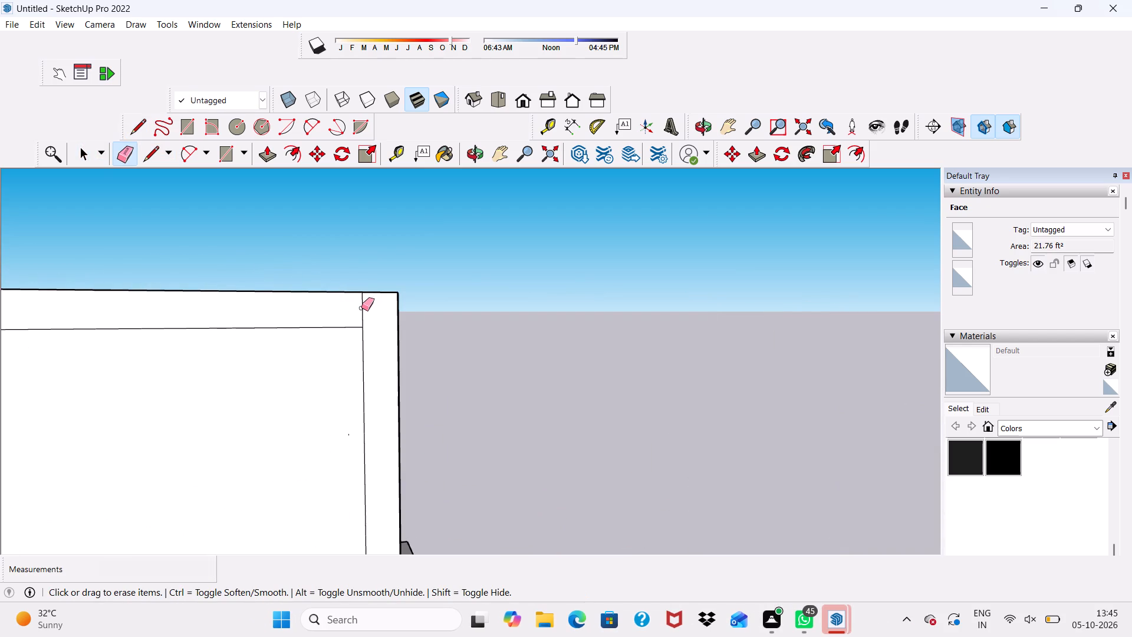
left_click(361, 308)
key("space")
Round the outer top corner of the front face's inner outline with a tangent two-point arc between its horizontal and vertical lines.
scroll(389, 260, "down", 4)
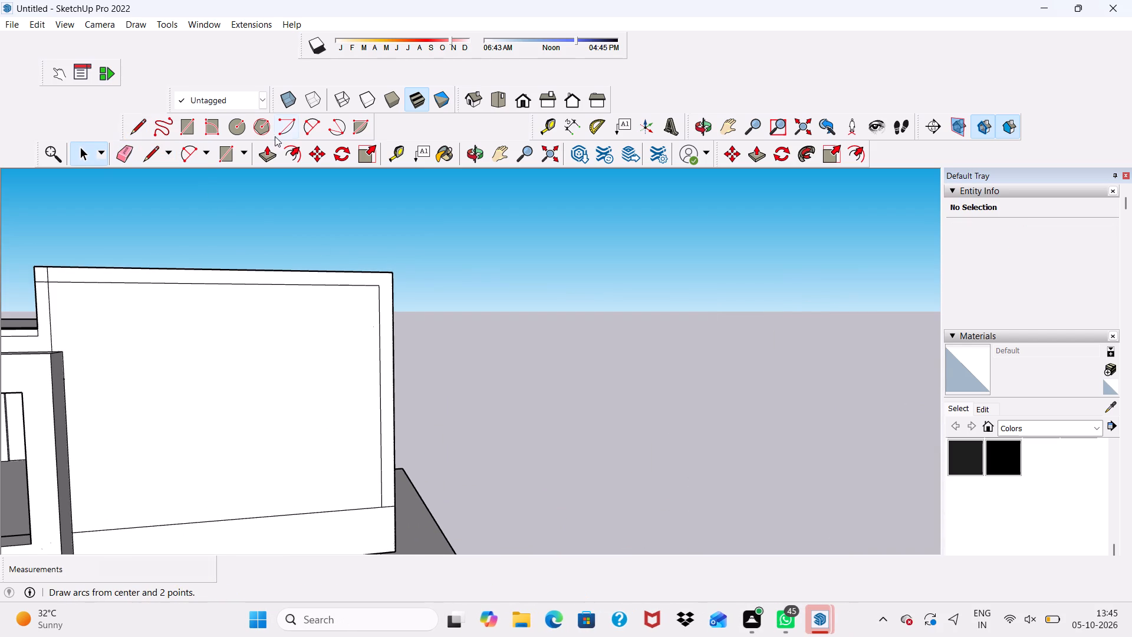
left_click(305, 127)
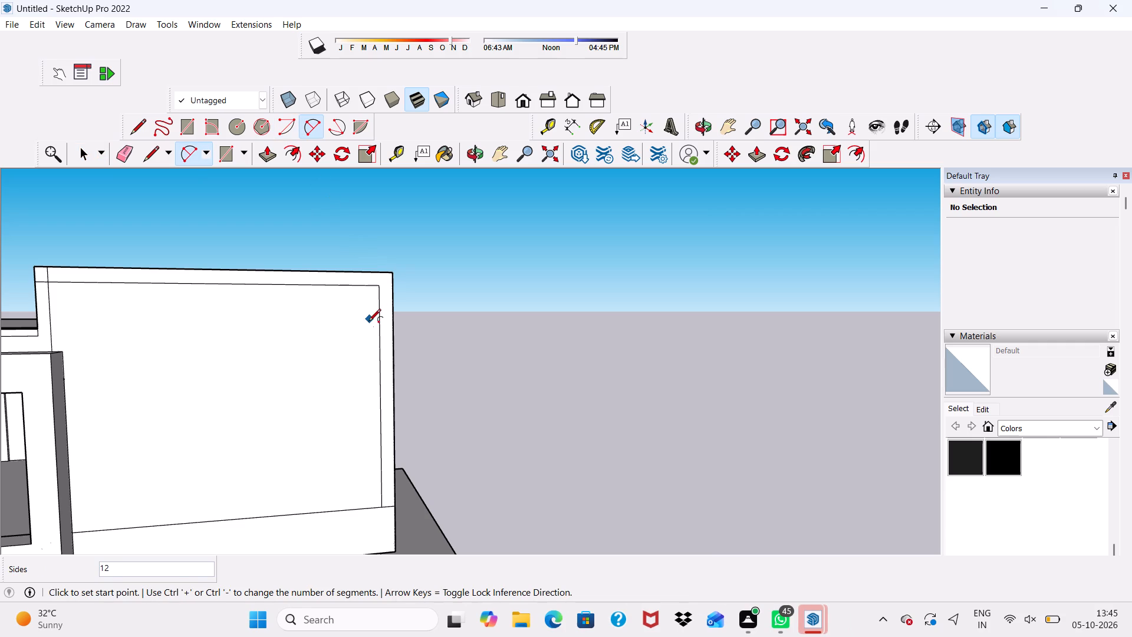
scroll(368, 322, "up", 2)
left_click(341, 277)
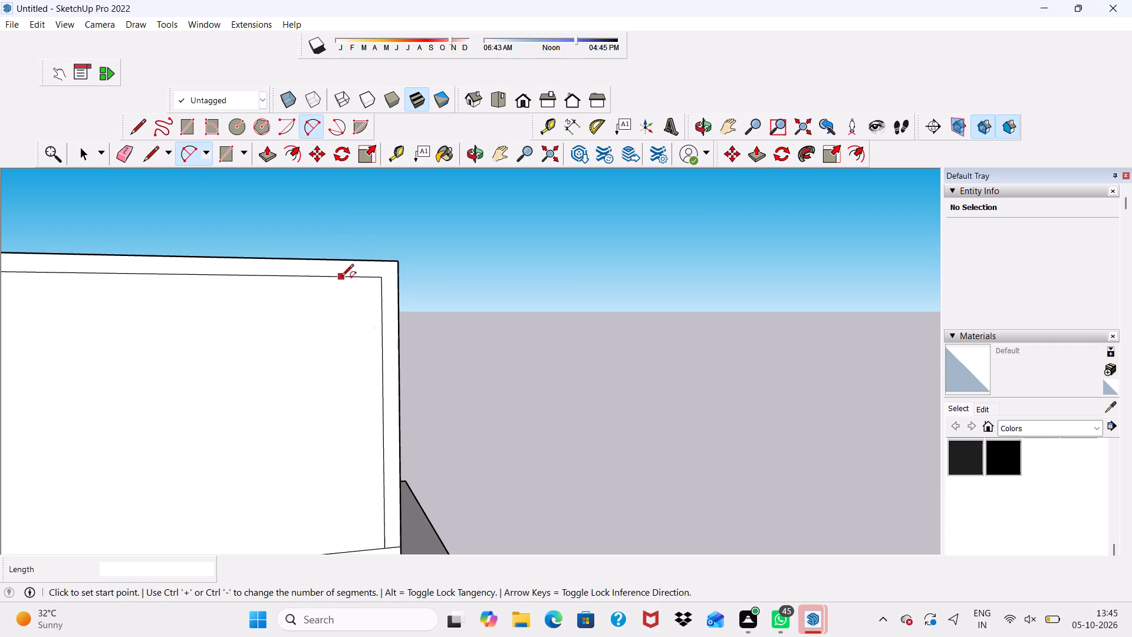
double_click(383, 318)
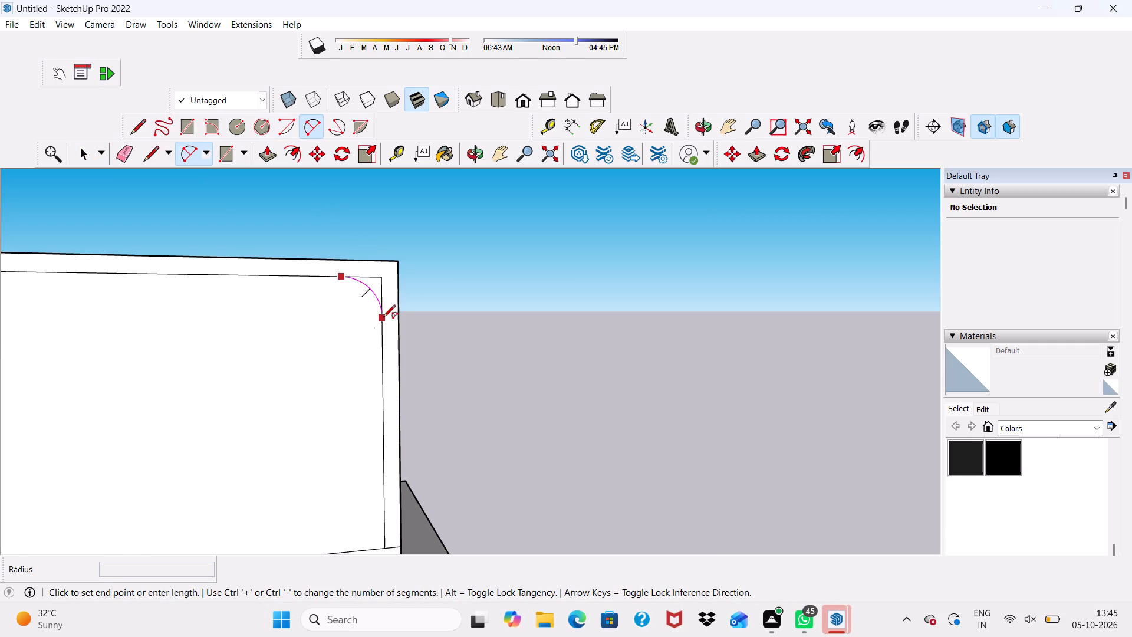
key("space")
Erase the two leftover corner edges outside the new arc on the front face.
key("e")
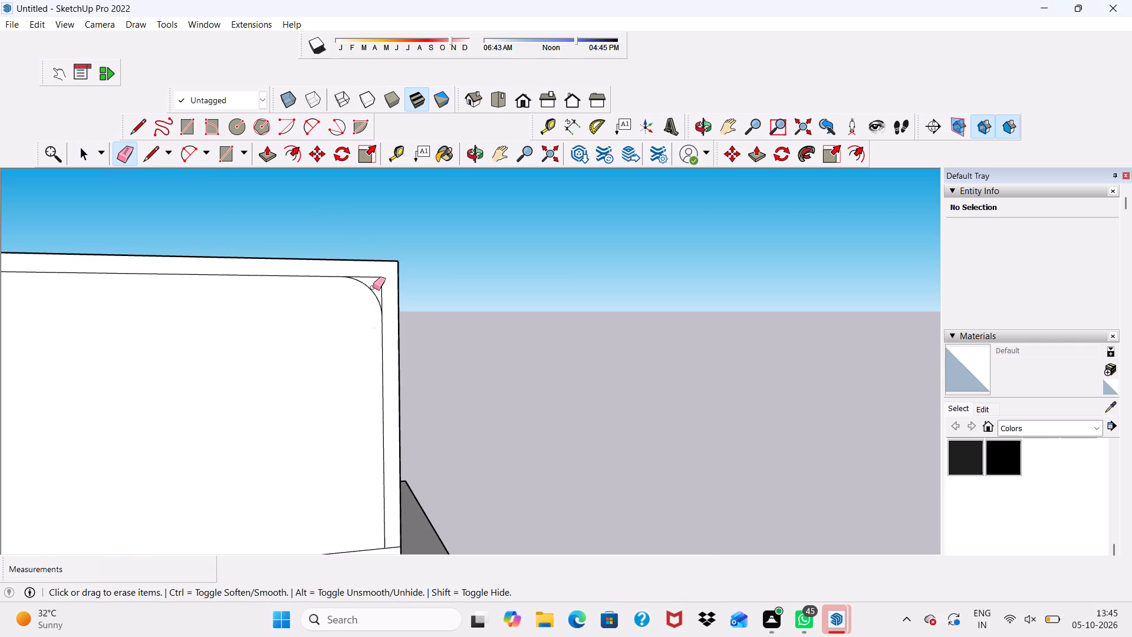
left_click_drag(370, 275, 387, 295)
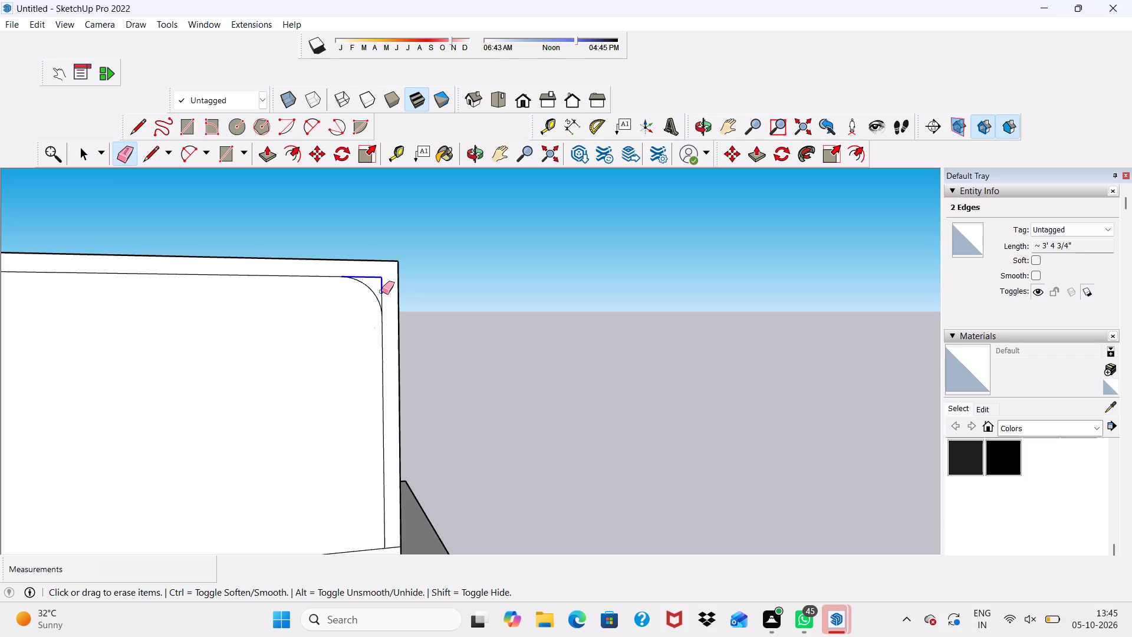
left_click_drag(381, 291, 386, 298)
scroll(354, 283, "down", 6)
scroll(353, 281, "up", 1)
scroll(353, 281, "down", 3)
key("space")
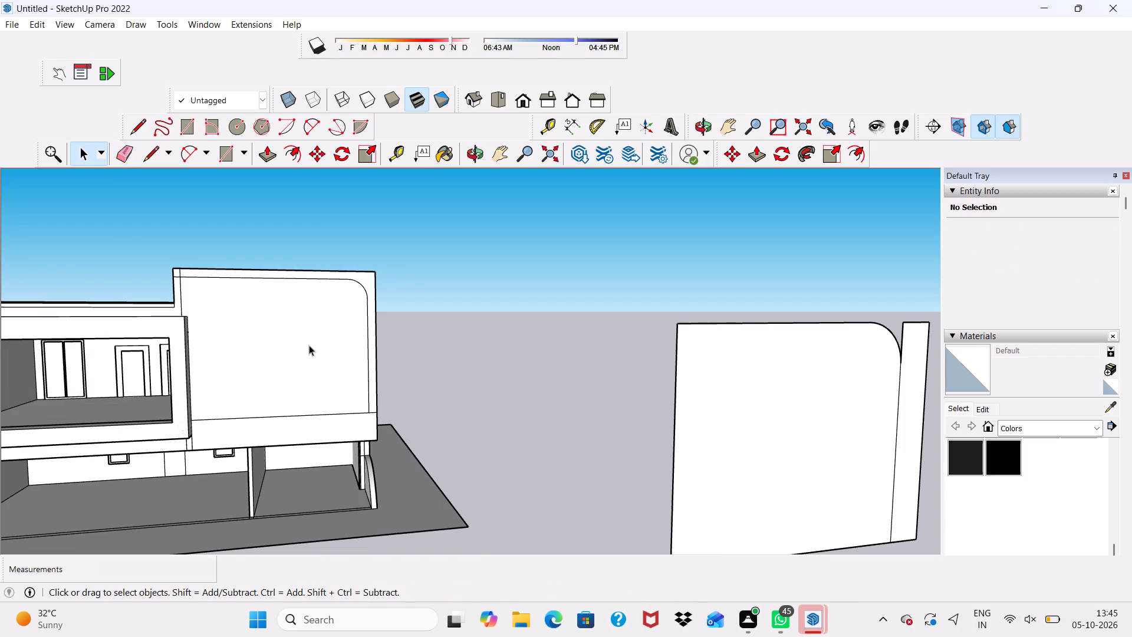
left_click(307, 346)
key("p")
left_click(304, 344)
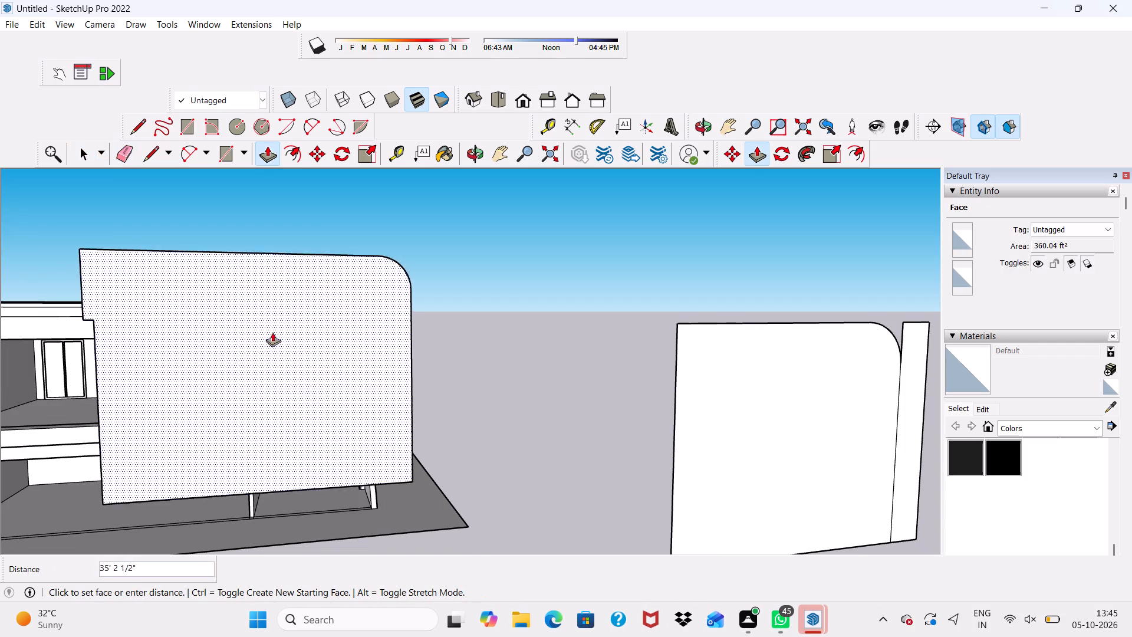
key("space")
Examine the terrace block's front and side faces from several angles.
key("o")
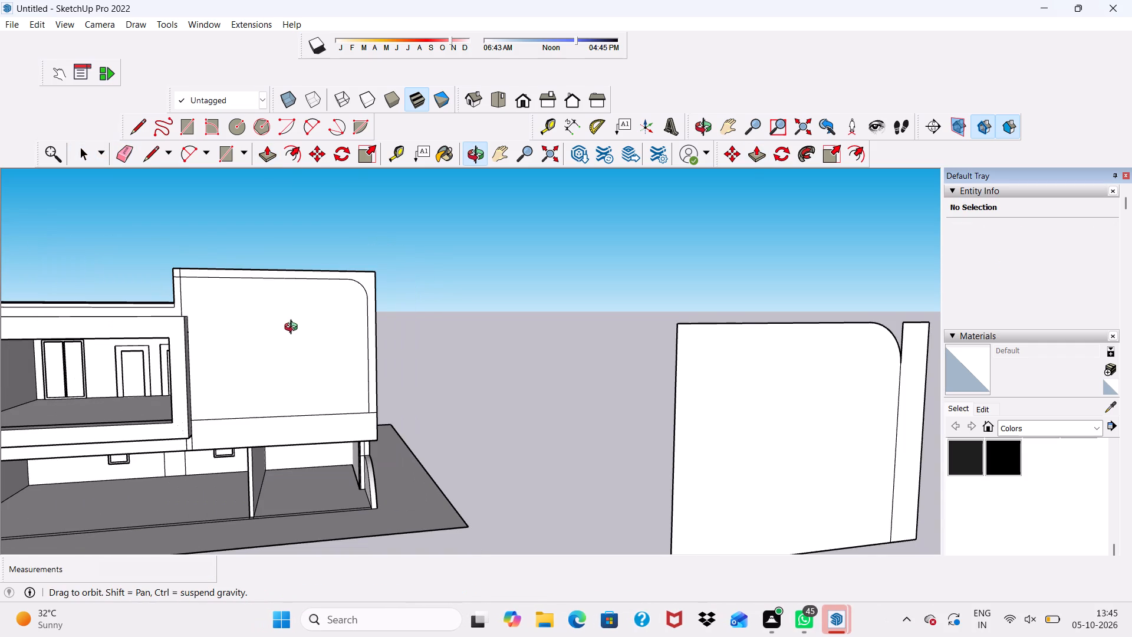
left_click_drag(457, 306, 264, 349)
scroll(363, 303, "up", 3)
left_click_drag(418, 297, 344, 316)
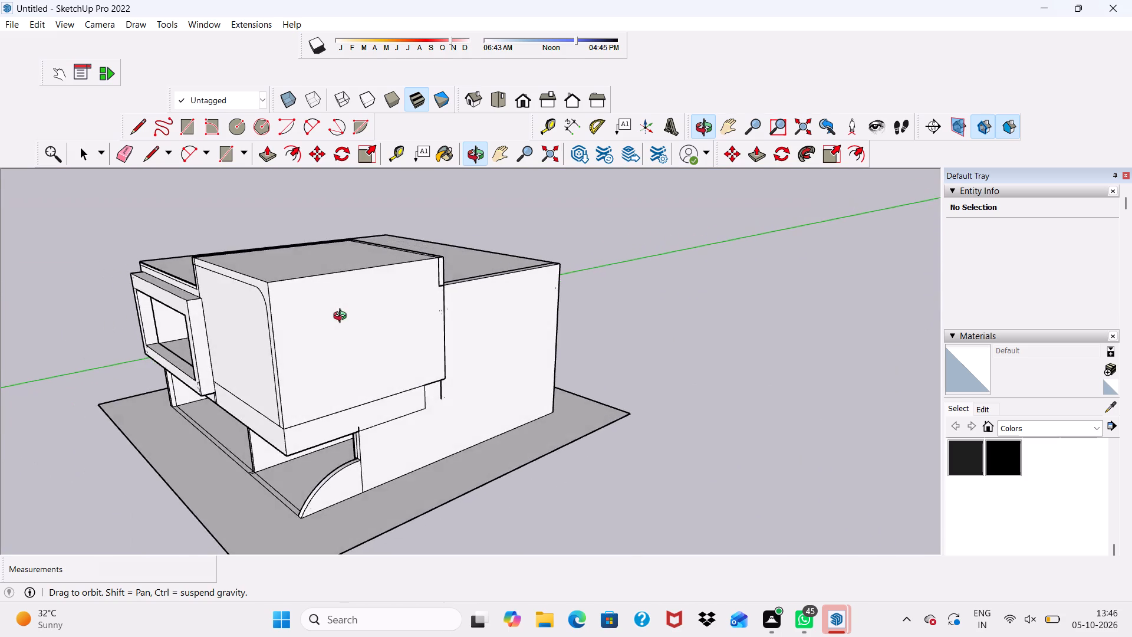
scroll(311, 314, "up", 3)
left_click_drag(294, 323, 344, 308, "shift")
left_click_drag(358, 304, 297, 318)
scroll(298, 317, "down", 4)
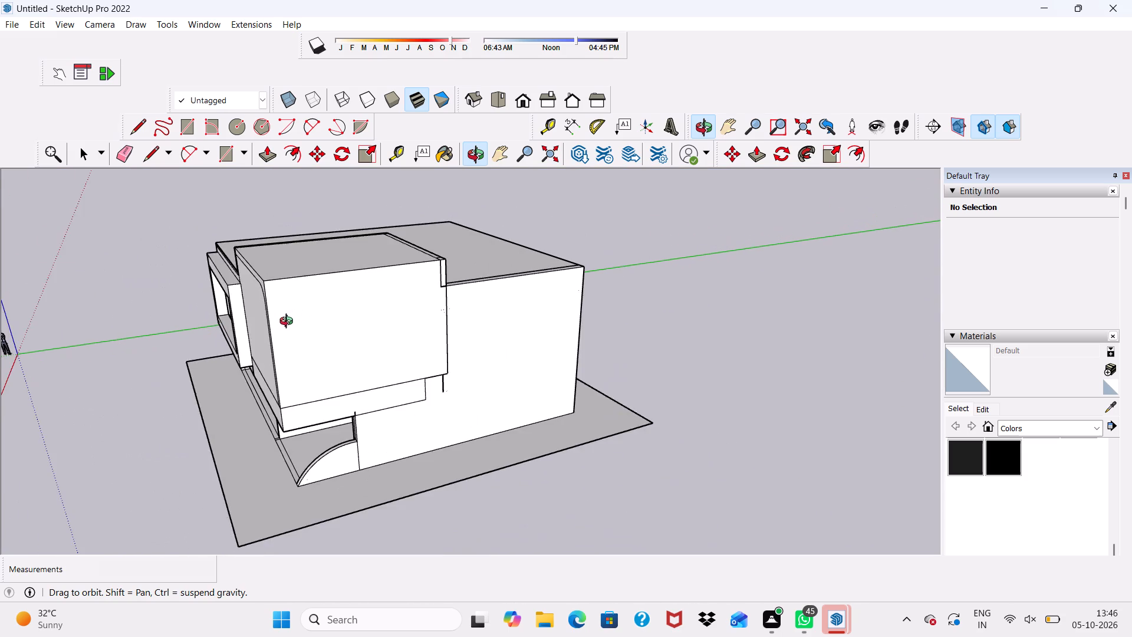
left_click_drag(289, 323, 350, 315)
left_click_drag(350, 315, 412, 301)
left_click_drag(367, 333, 367, 340)
left_click_drag(344, 342, 402, 344)
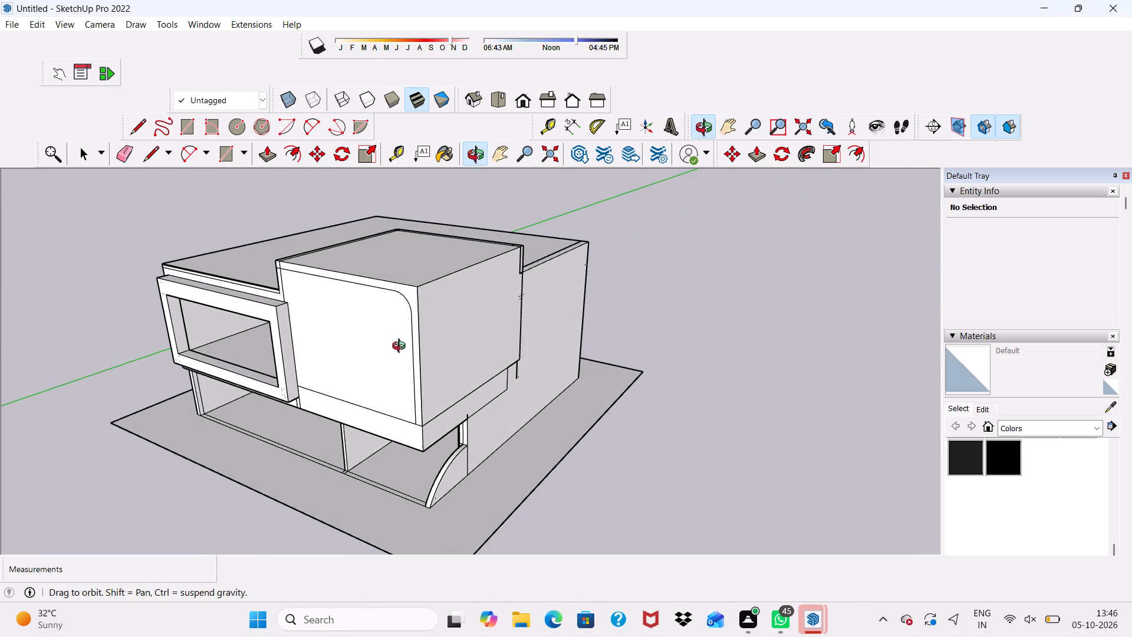
left_click_drag(379, 352, 390, 373, "shift")
left_click_drag(394, 352, 396, 346)
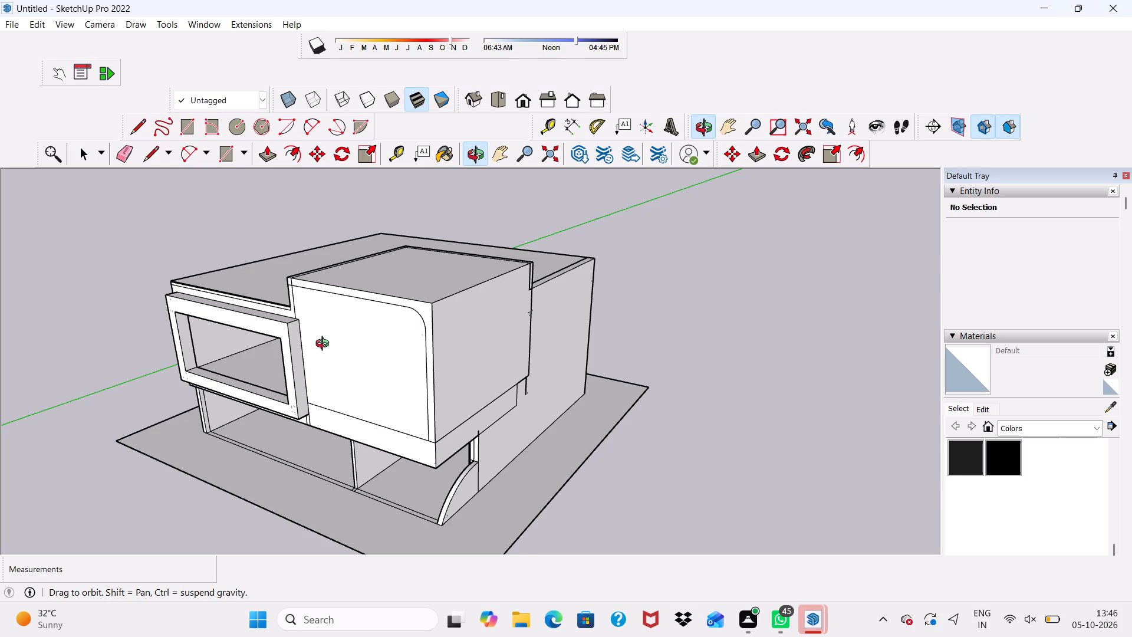
scroll(351, 363, "down", 4)
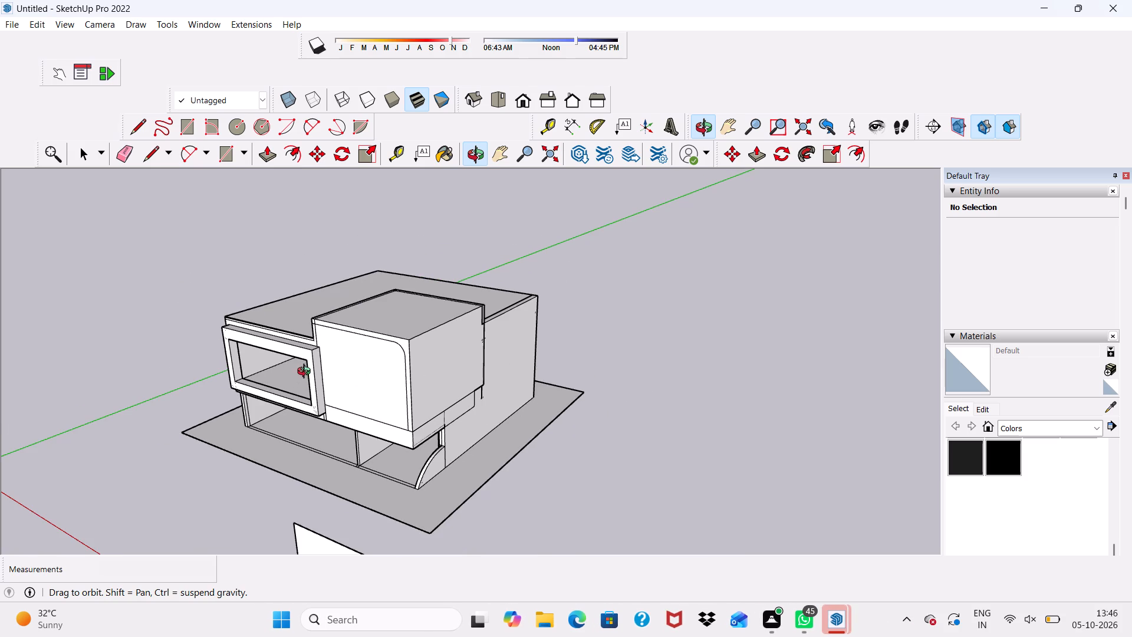
middle_click_drag(331, 380, 355, 363)
scroll(355, 363, "up", 3)
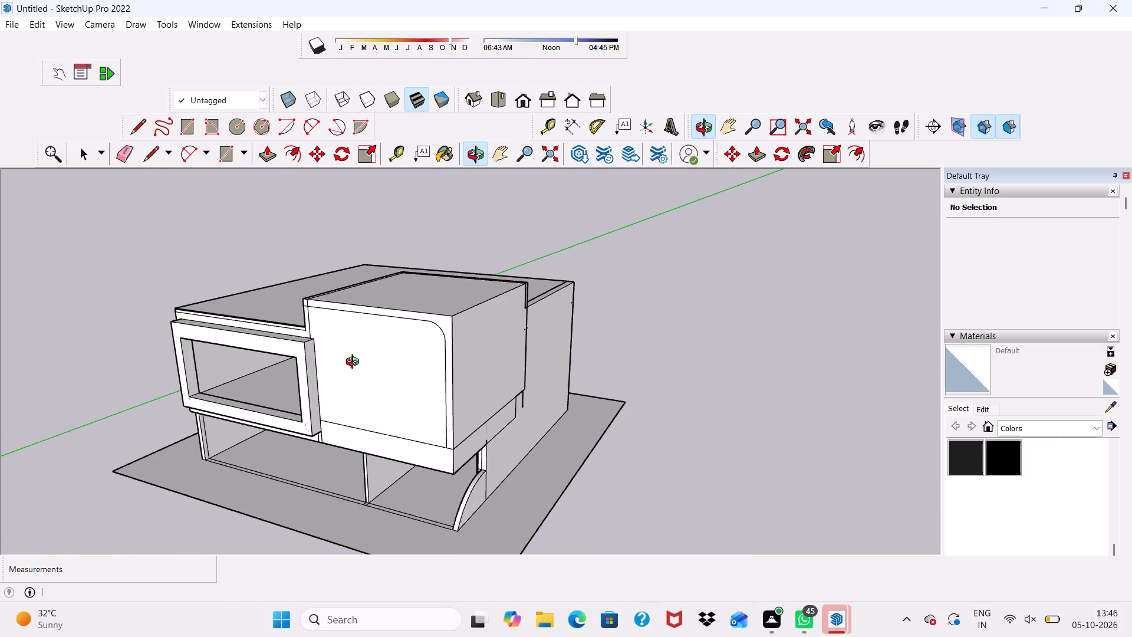
scroll(424, 323, "up", 3)
left_click(396, 385)
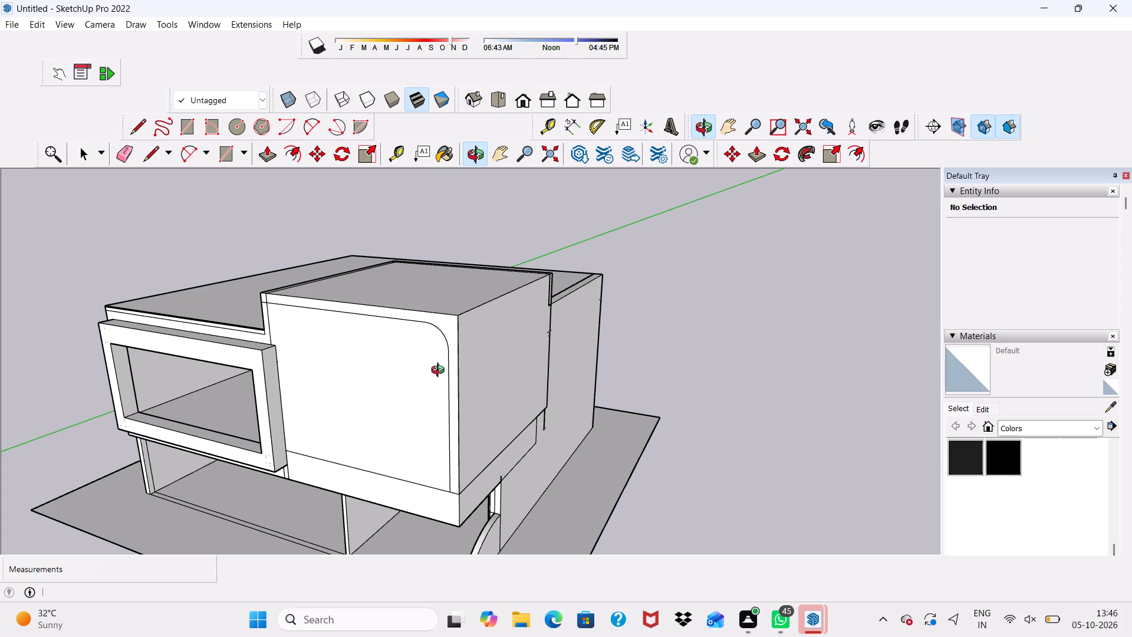
key("space")
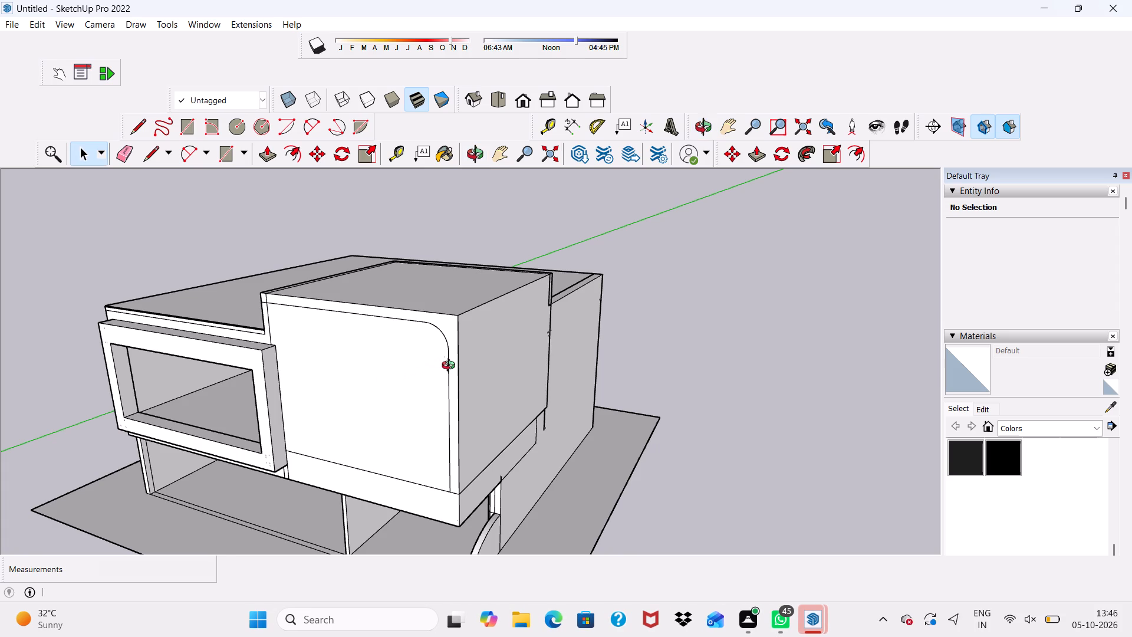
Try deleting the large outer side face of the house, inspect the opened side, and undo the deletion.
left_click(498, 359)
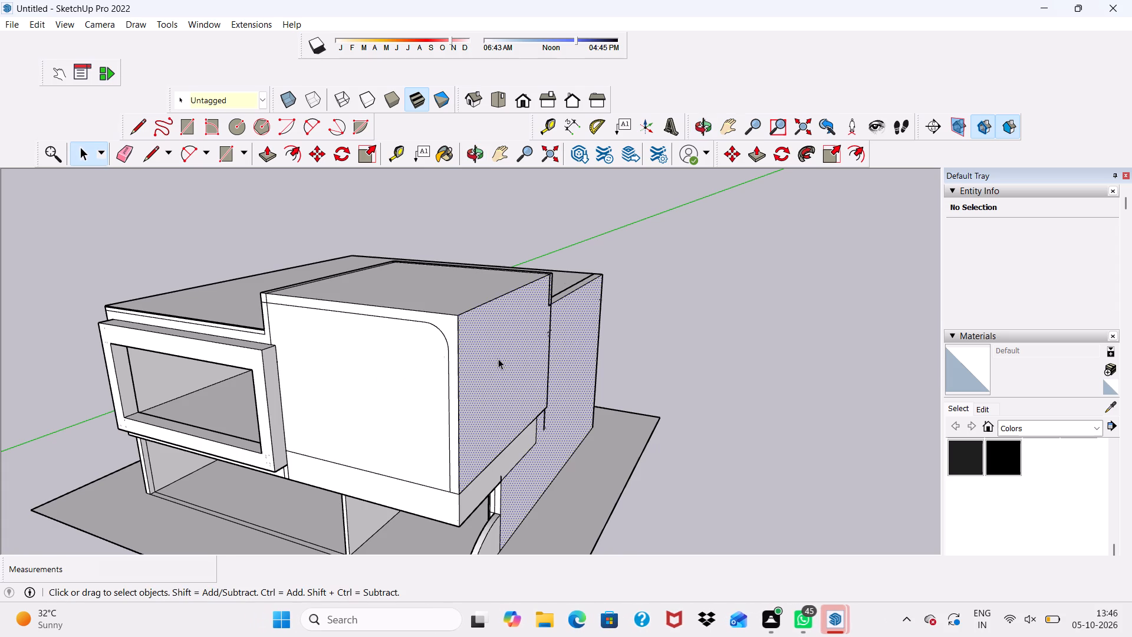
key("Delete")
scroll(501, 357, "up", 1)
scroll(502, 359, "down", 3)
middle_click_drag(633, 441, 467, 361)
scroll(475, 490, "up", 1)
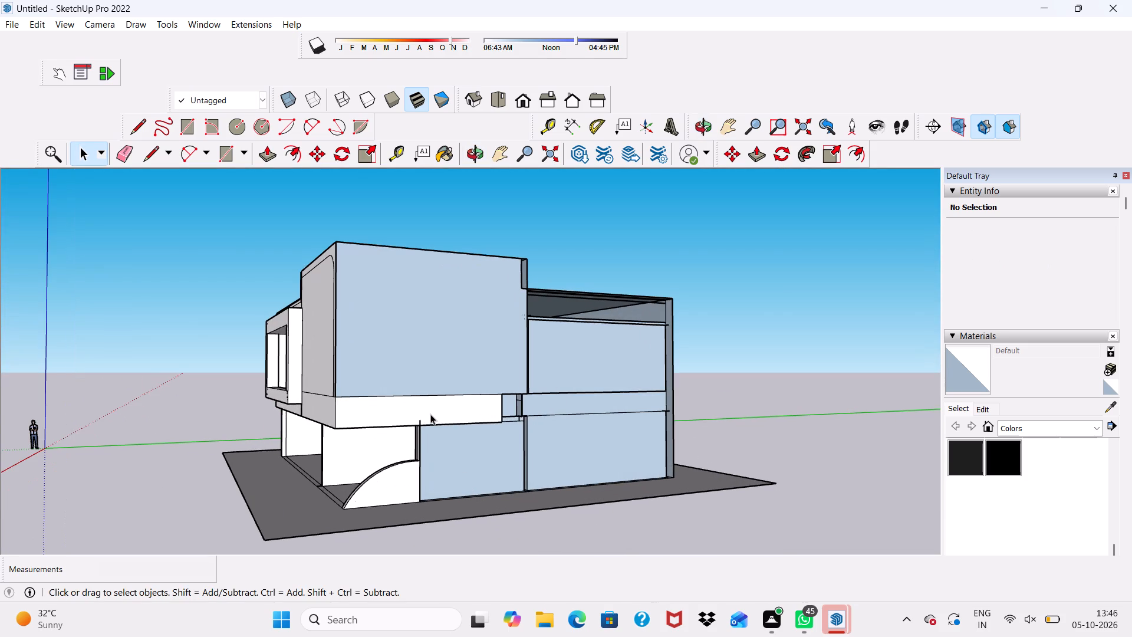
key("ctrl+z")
Push the rounded-corner panel of the upper front face inward to form a deep recess behind its surrounding frame.
scroll(432, 411, "up", 1)
scroll(378, 380, "down", 3)
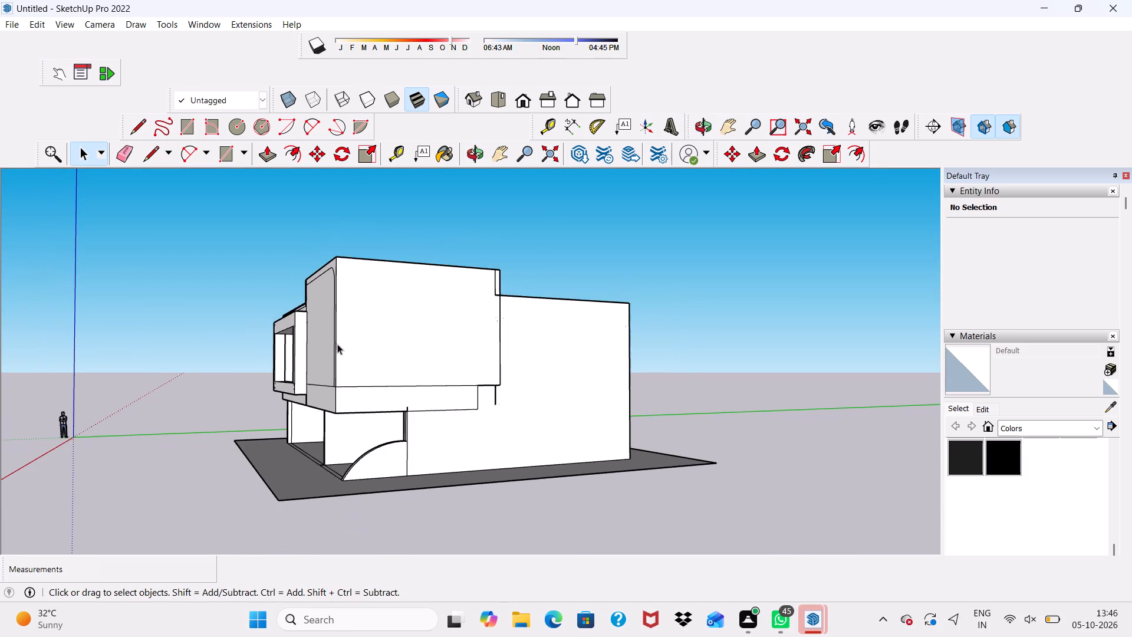
middle_click_drag(337, 344, 481, 390)
scroll(436, 324, "up", 7)
scroll(420, 275, "down", 1)
middle_click_drag(420, 275, 445, 317)
scroll(448, 343, "up", 1)
left_click(414, 380)
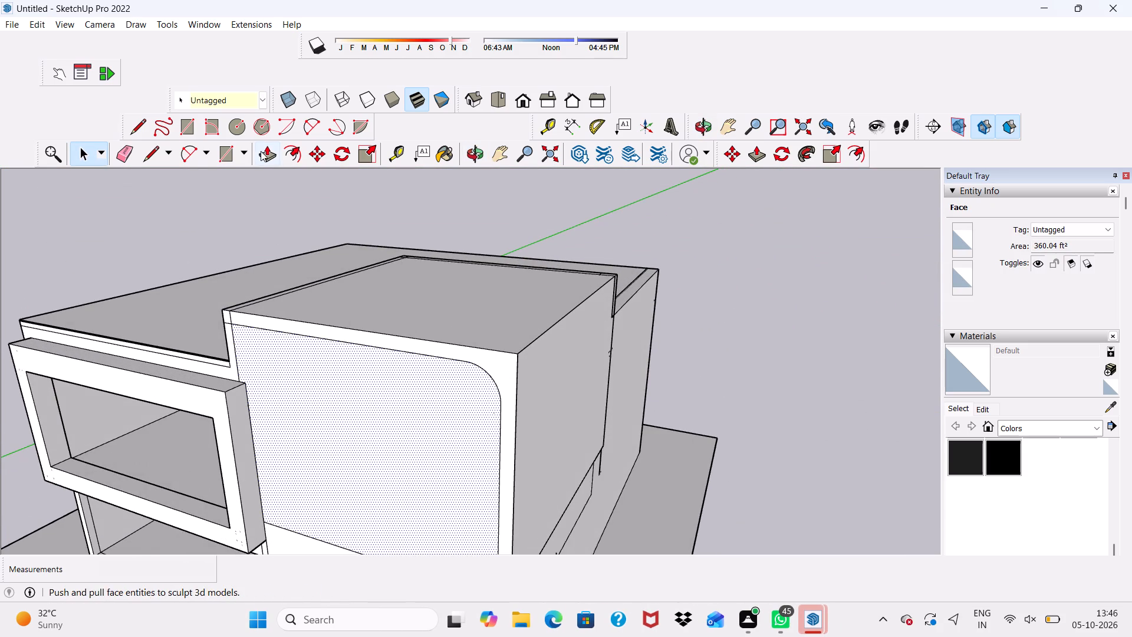
left_click(262, 153)
left_click_drag(309, 411, 344, 385)
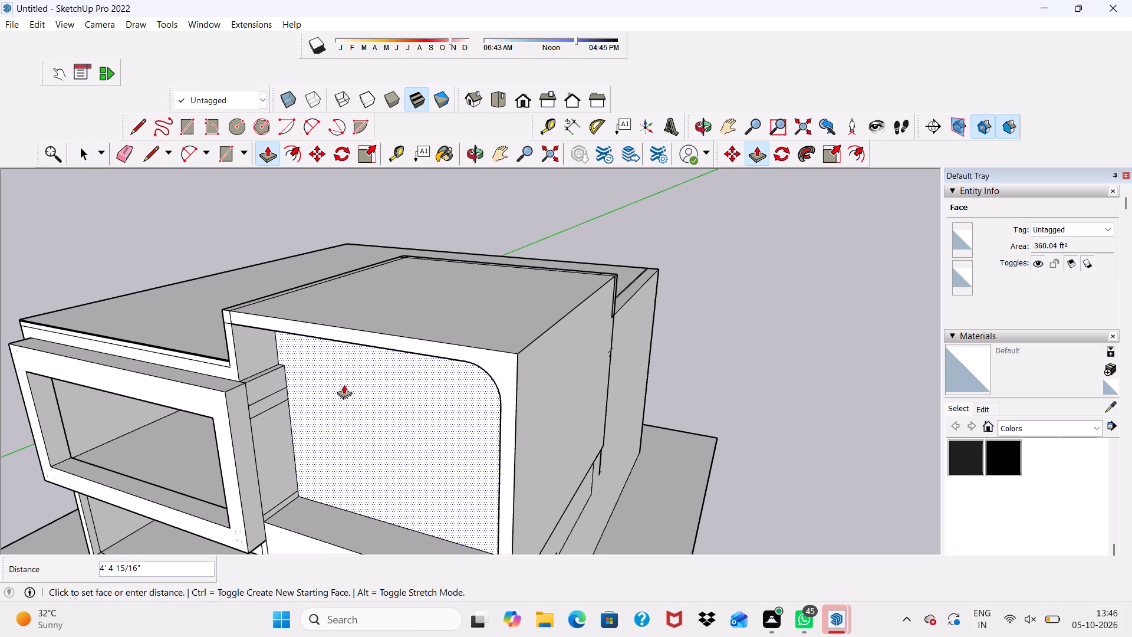
left_click_drag(344, 385, 379, 355)
scroll(358, 392, "down", 1)
middle_click_drag(358, 392, 436, 312)
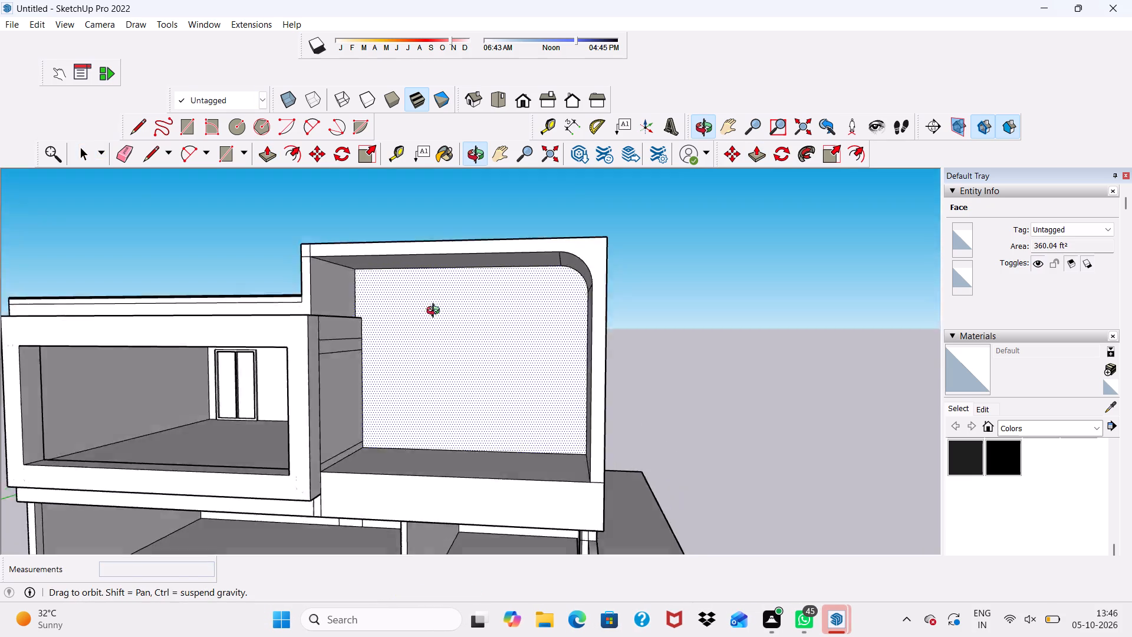
Push the rounded-corner back panel of the terrace block's recess deeper into the house.
middle_click_drag(436, 312, 456, 295)
scroll(457, 296, "up", 4)
left_click_drag(472, 314, 512, 295)
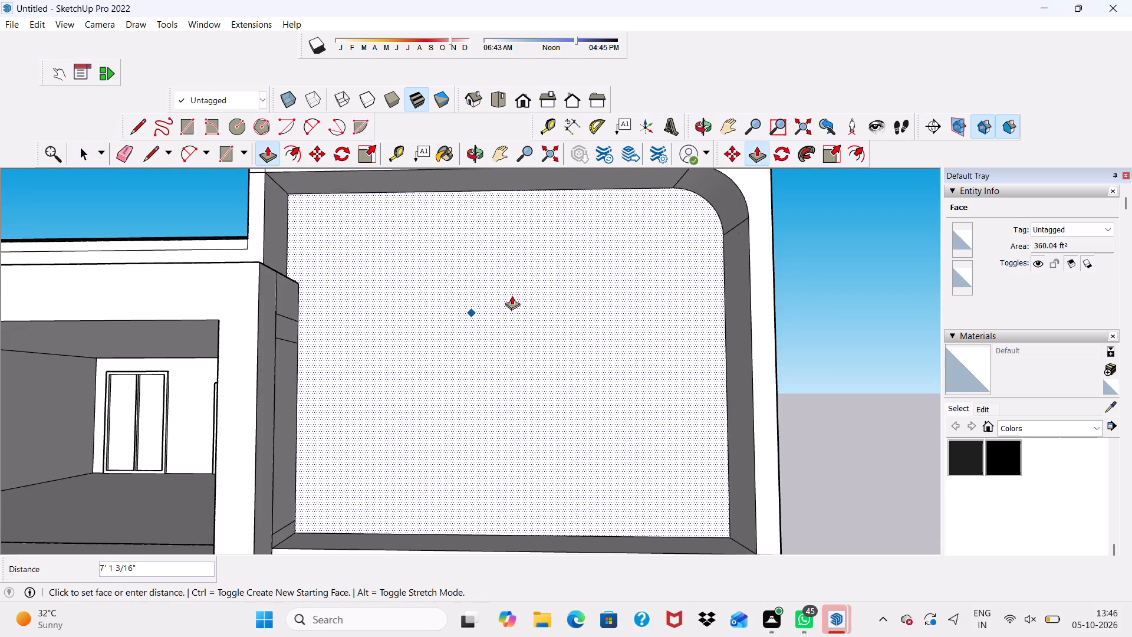
left_click_drag(512, 295, 432, 330)
scroll(432, 330, "down", 2)
scroll(436, 333, "up", 1)
scroll(440, 335, "down", 1)
middle_click_drag(443, 337, 461, 378)
left_click_drag(470, 376, 486, 304)
scroll(494, 322, "down", 2)
middle_click_drag(494, 322, 522, 347)
scroll(492, 288, "up", 7)
scroll(501, 300, "down", 3)
scroll(501, 305, "up", 1)
scroll(484, 328, "down", 1)
middle_click_drag(483, 334, 469, 279)
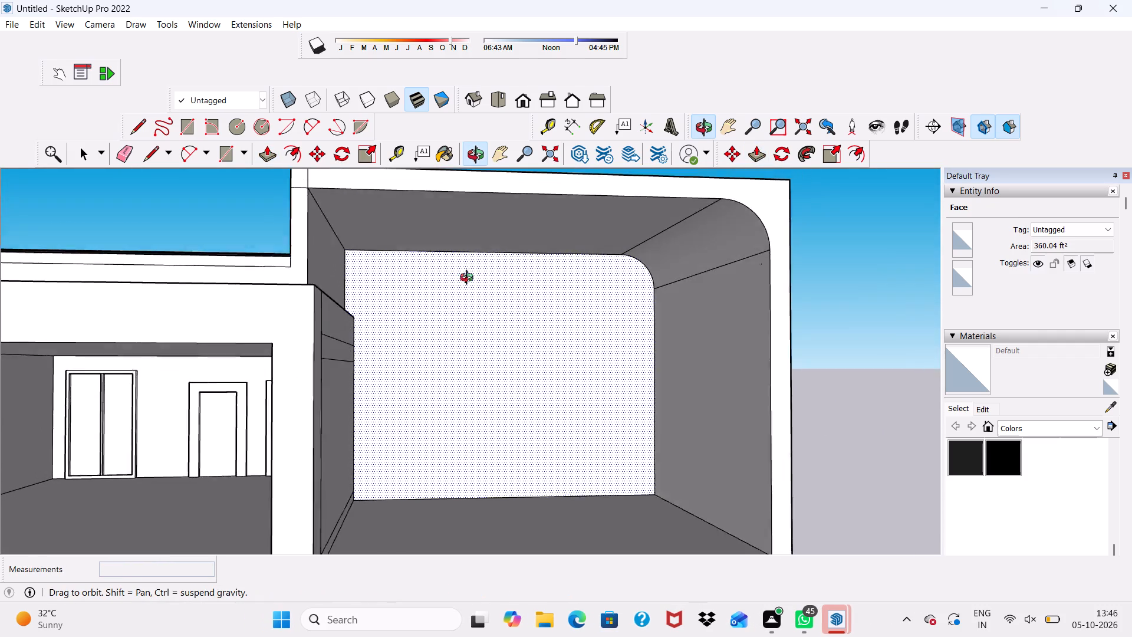
middle_click_drag(469, 279, 463, 283)
scroll(489, 277, "up", 2)
left_click_drag(498, 280, 535, 265)
key("space")
Pull the narrow frame face around the recess forward about 1' 8" from the strip below it.
scroll(709, 221, "down", 7)
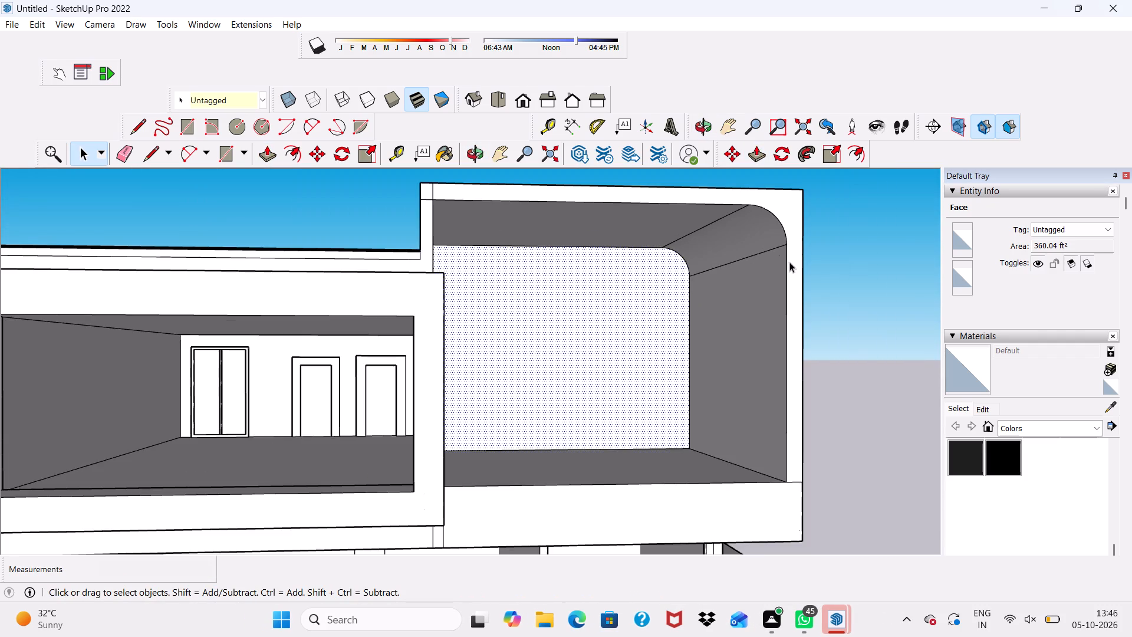
scroll(786, 274, "up", 5)
left_click(742, 308)
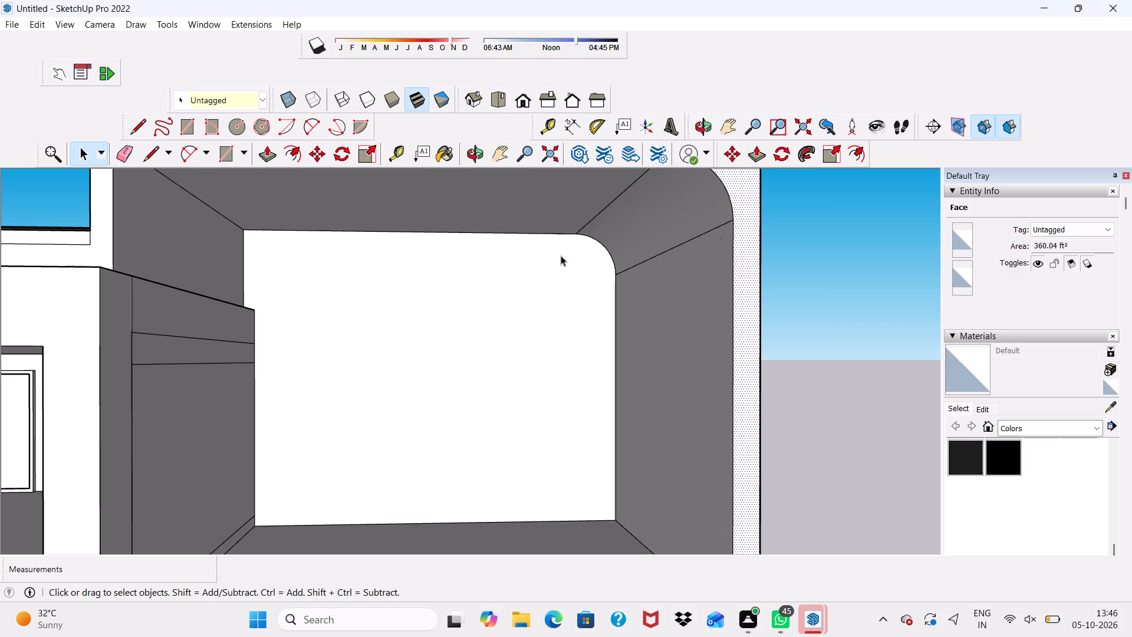
left_click(269, 154)
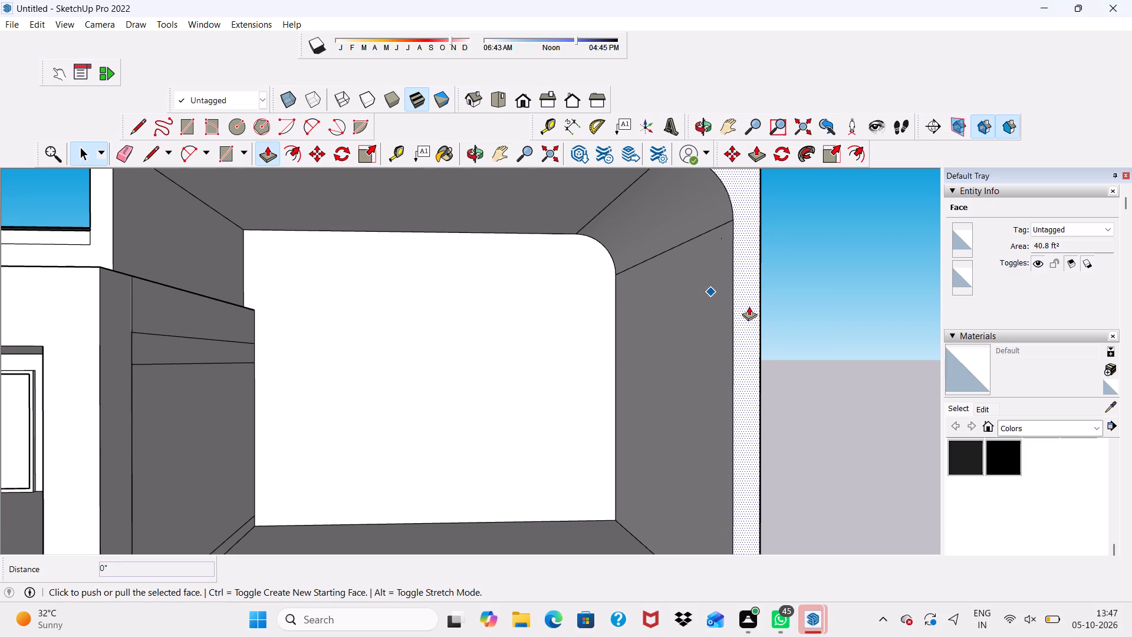
left_click_drag(749, 311, 683, 236)
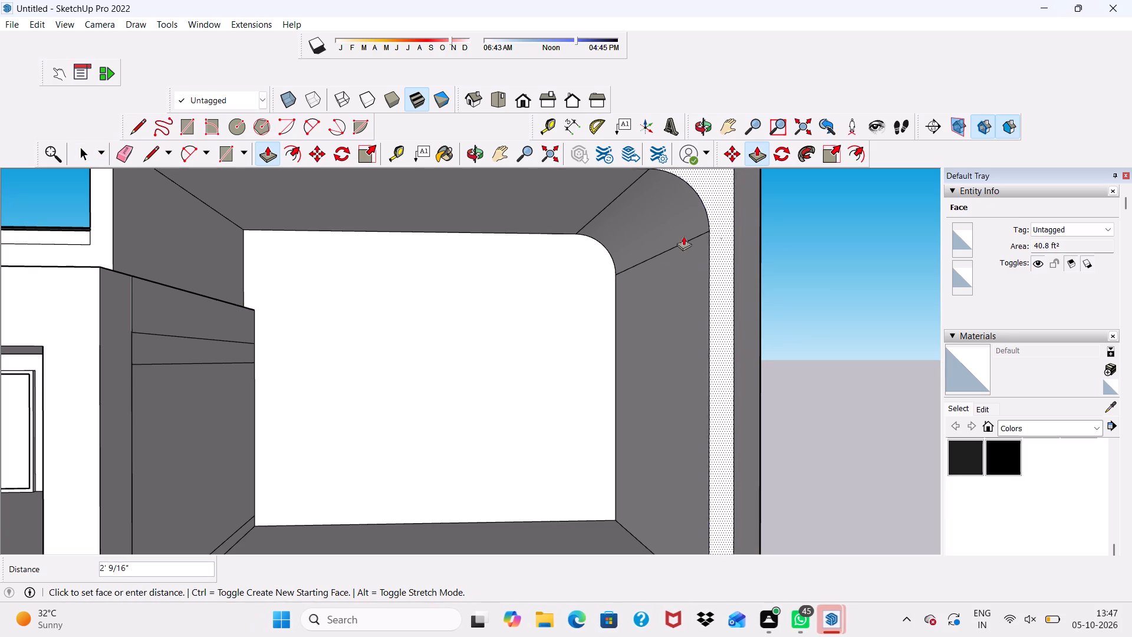
left_click_drag(683, 236, 475, 216)
Erase the seam edge where the recess's rounded corner meets its inner side wall.
scroll(483, 223, "down", 7)
middle_click_drag(634, 218, 519, 275)
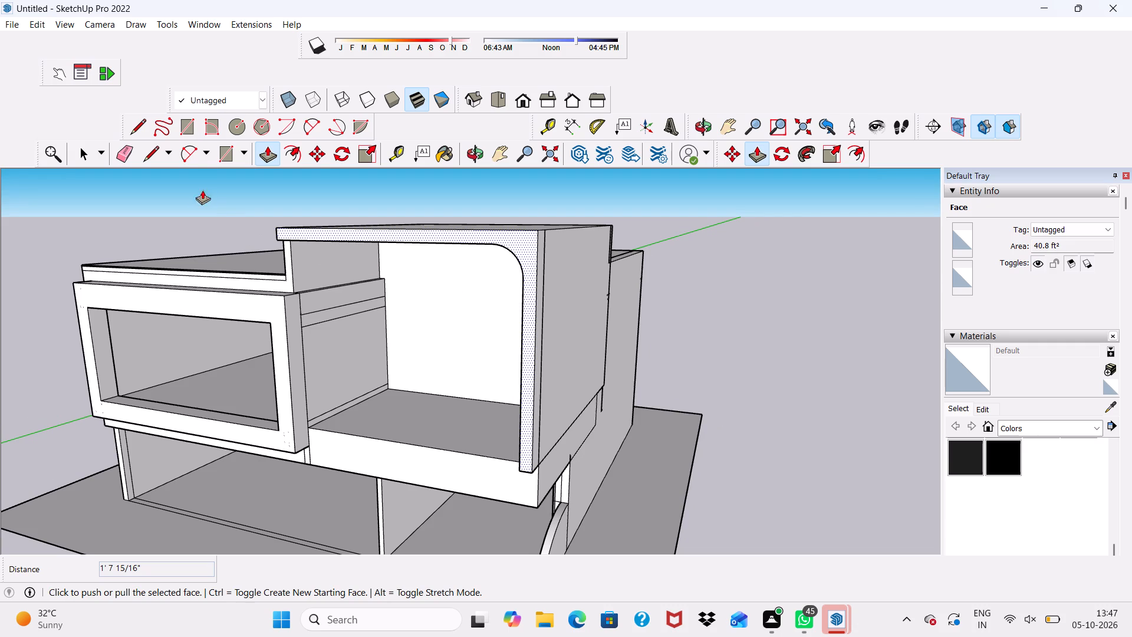
left_click(126, 148)
scroll(501, 355, "down", 1)
middle_click_drag(495, 359, 627, 343)
scroll(627, 260, "up", 3)
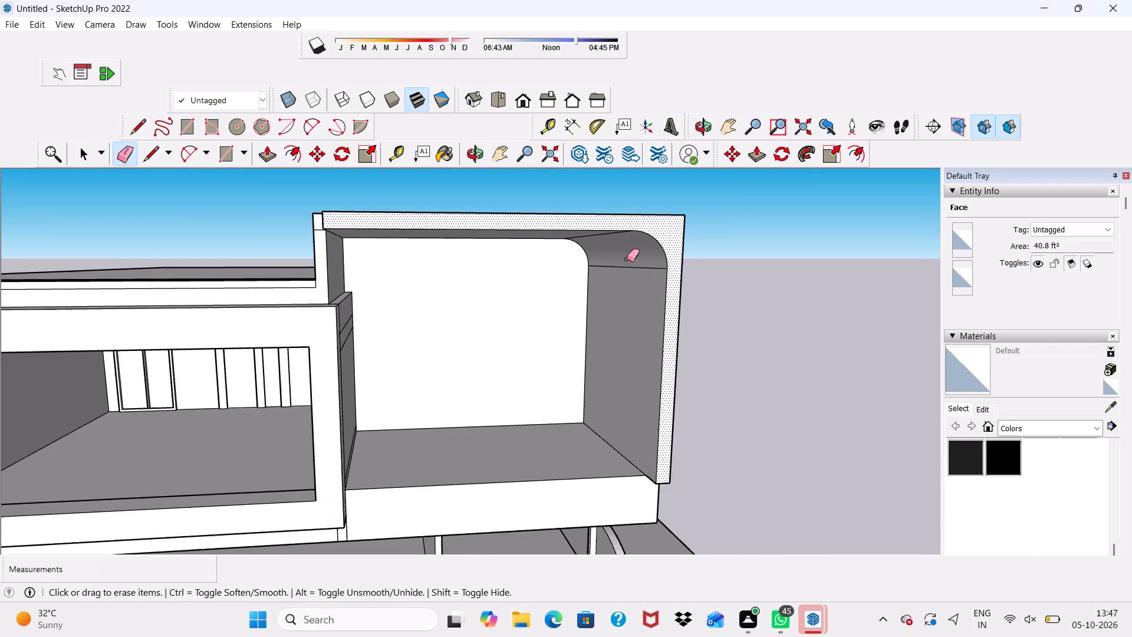
left_click_drag(623, 265, 623, 278)
middle_click_drag(613, 261, 621, 228)
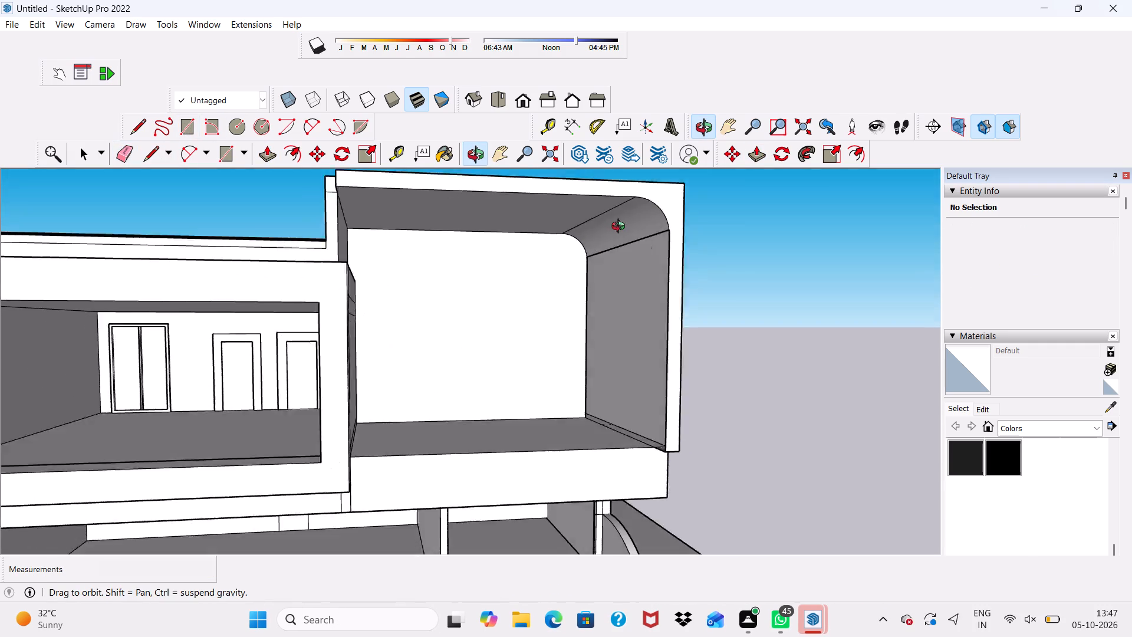
middle_click_drag(621, 228, 634, 208)
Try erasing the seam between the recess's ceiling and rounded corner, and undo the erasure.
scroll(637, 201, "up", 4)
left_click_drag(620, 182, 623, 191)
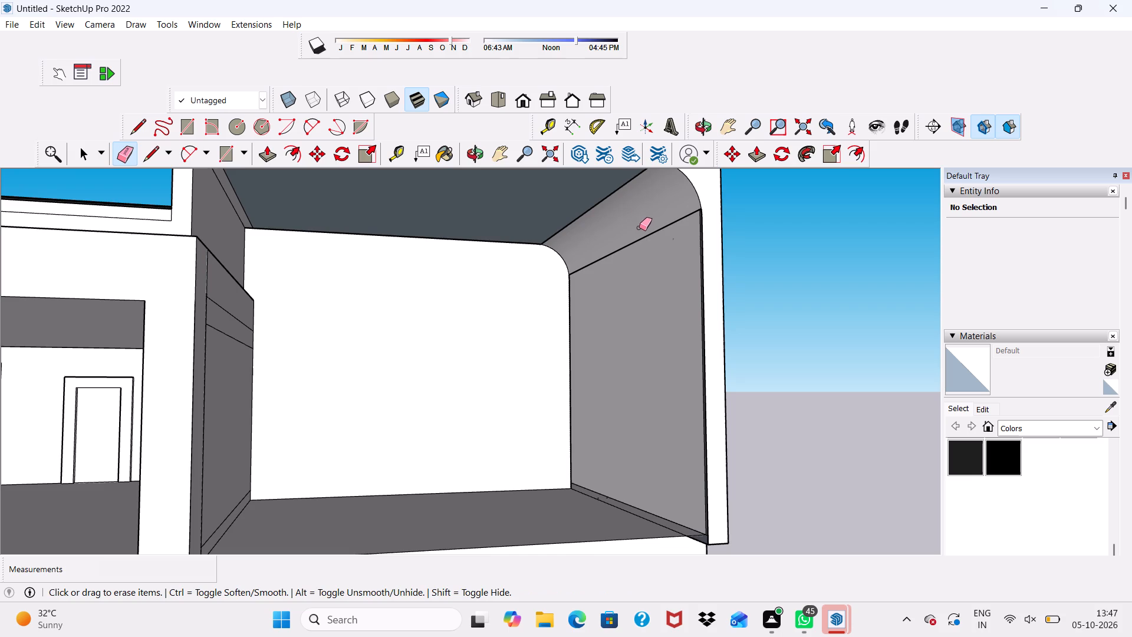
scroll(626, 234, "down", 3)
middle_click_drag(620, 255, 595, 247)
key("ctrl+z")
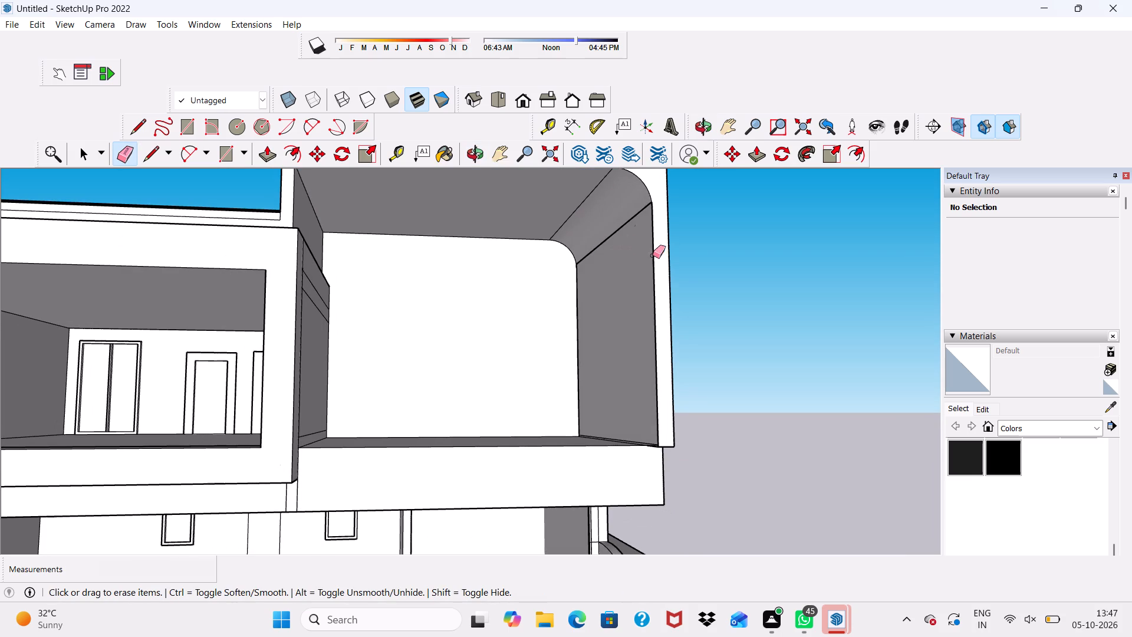
Erase the remaining seam line between the rounded corner and the recess's side wall.
left_click(640, 212)
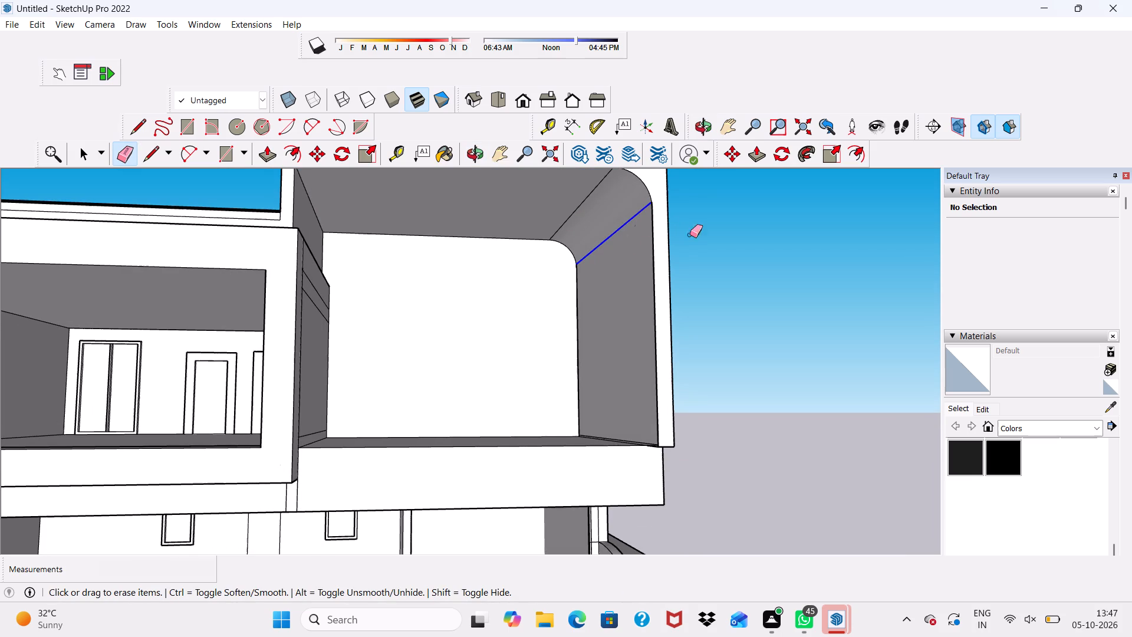
key("space")
key("space")
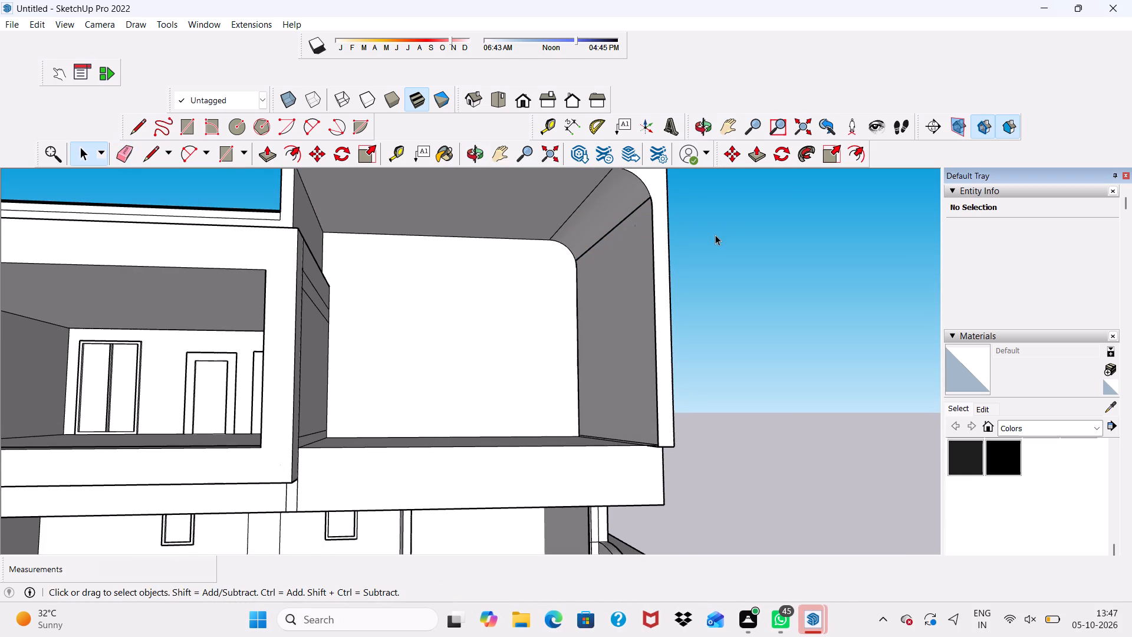
Examine the projecting frame and the recess's inner corner and side wall from several angles.
scroll(640, 237, "down", 3)
scroll(506, 282, "down", 1)
scroll(506, 282, "up", 1)
scroll(506, 282, "down", 1)
middle_click_drag(506, 282, 424, 350)
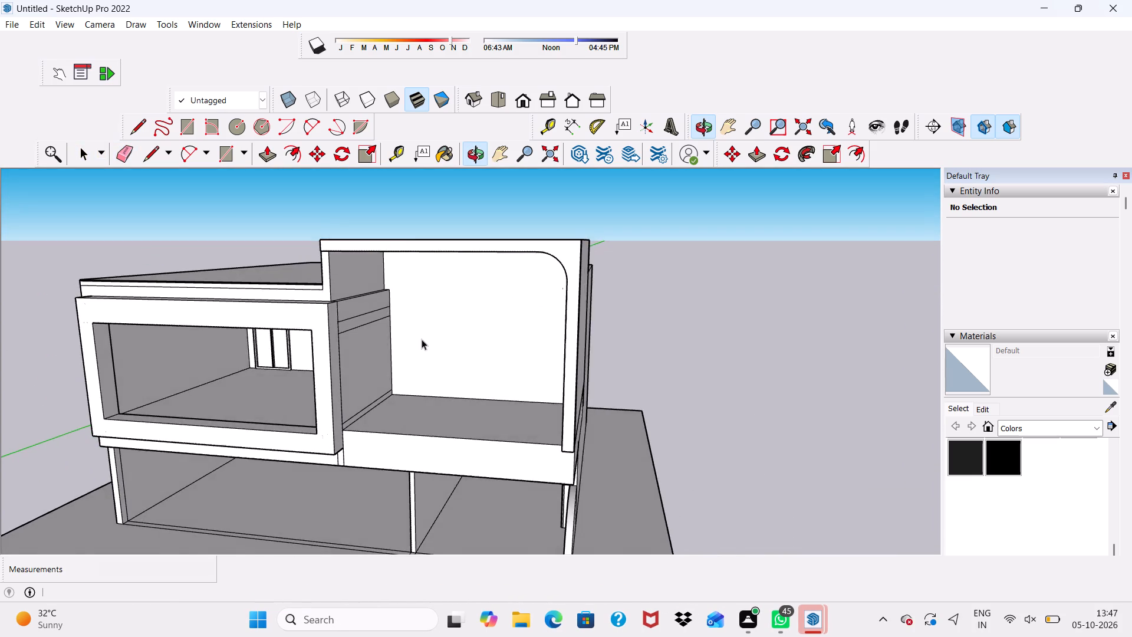
scroll(422, 291, "up", 3)
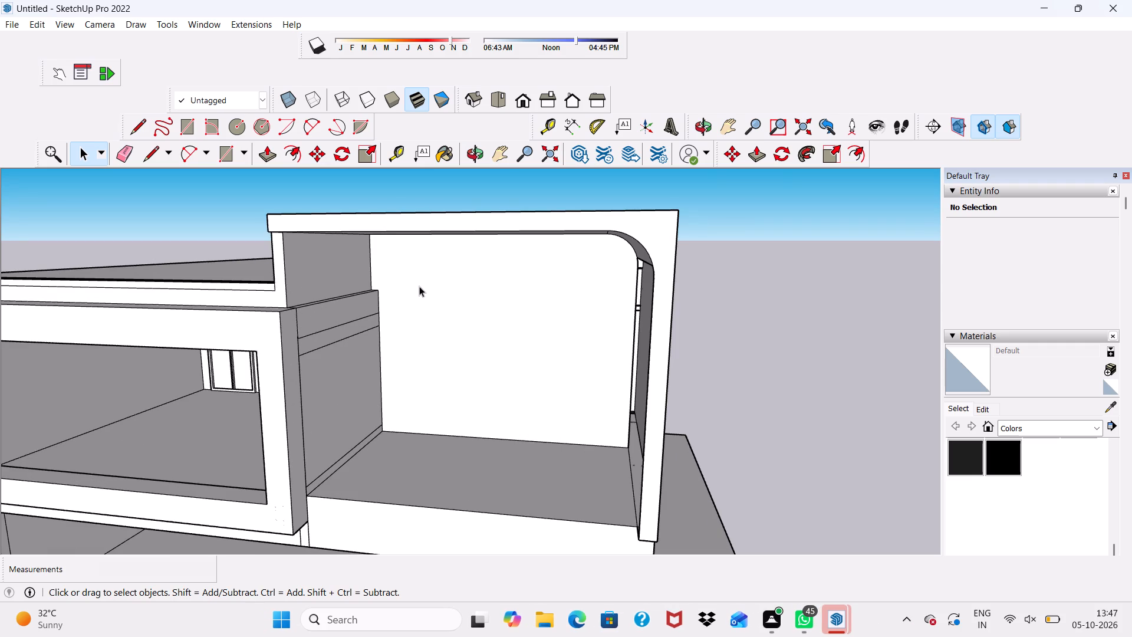
scroll(428, 268, "up", 4)
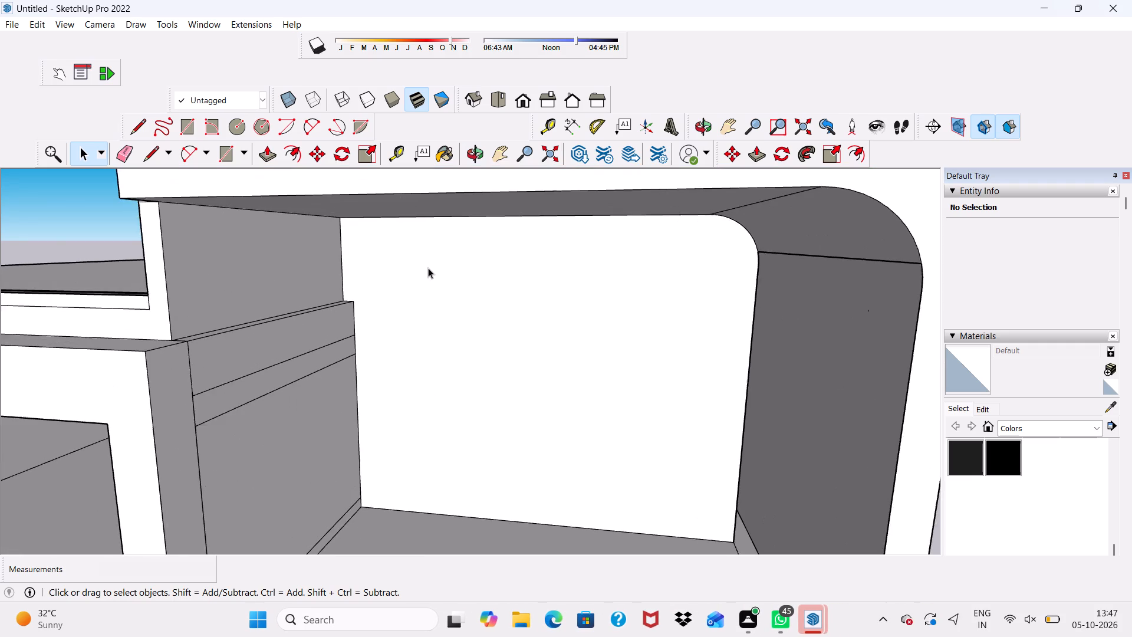
scroll(432, 281, "down", 1)
middle_click_drag(432, 281, 455, 244)
scroll(455, 244, "down", 4)
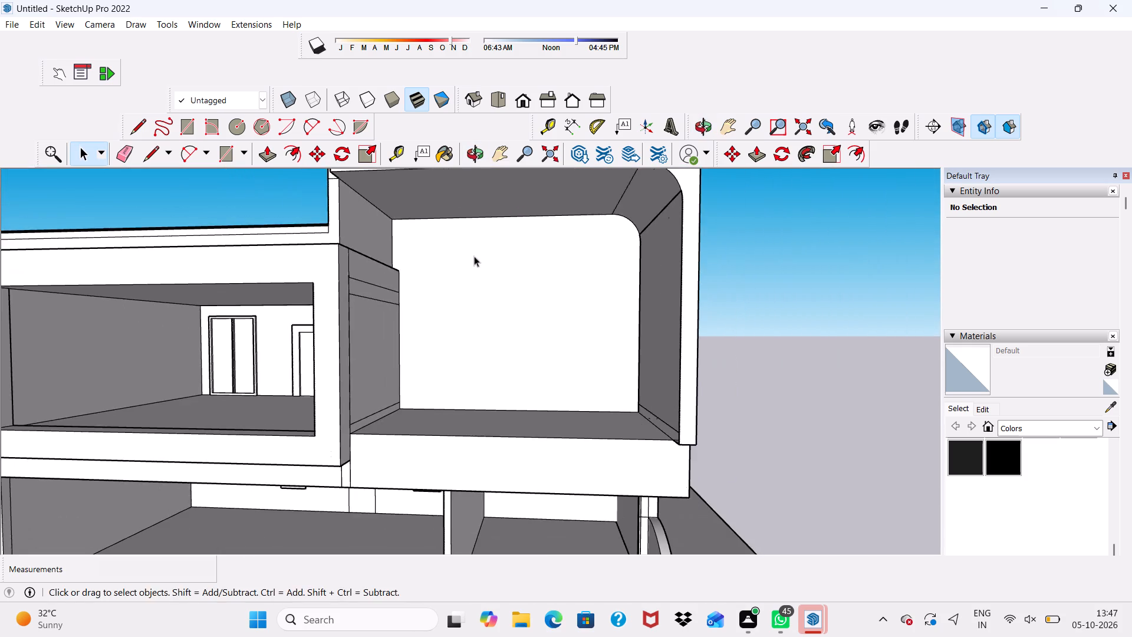
middle_click_drag(479, 254, 432, 275)
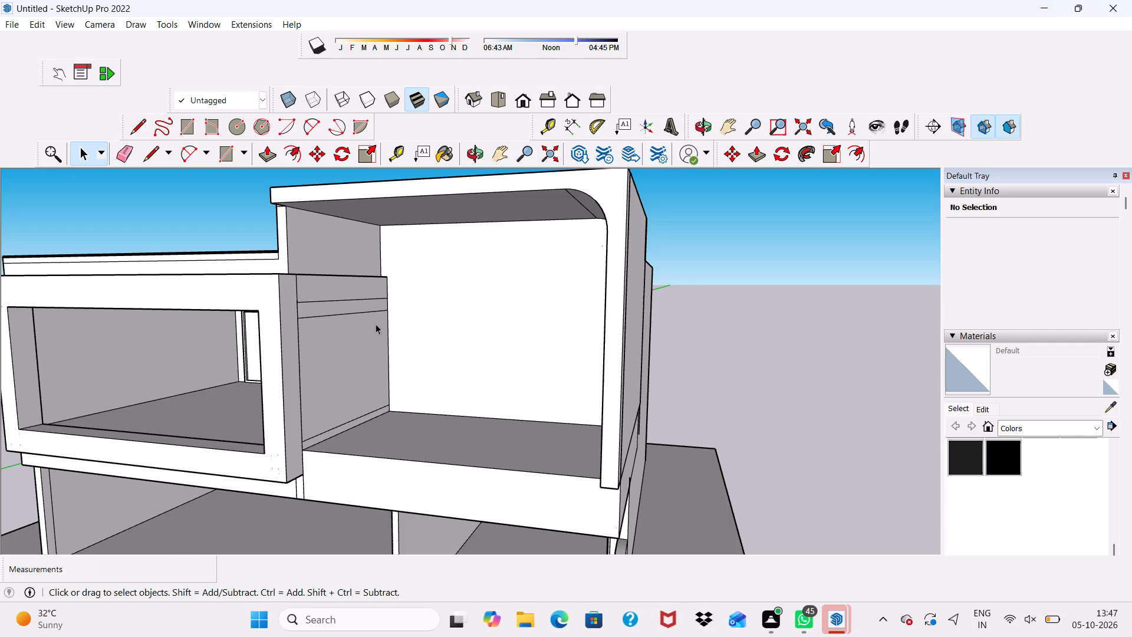
Pull the recess's back panel forward about 10' 2" toward the frame to make the recess shallower.
scroll(430, 322, "down", 2)
middle_click_drag(459, 305, 584, 286)
scroll(565, 283, "up", 3)
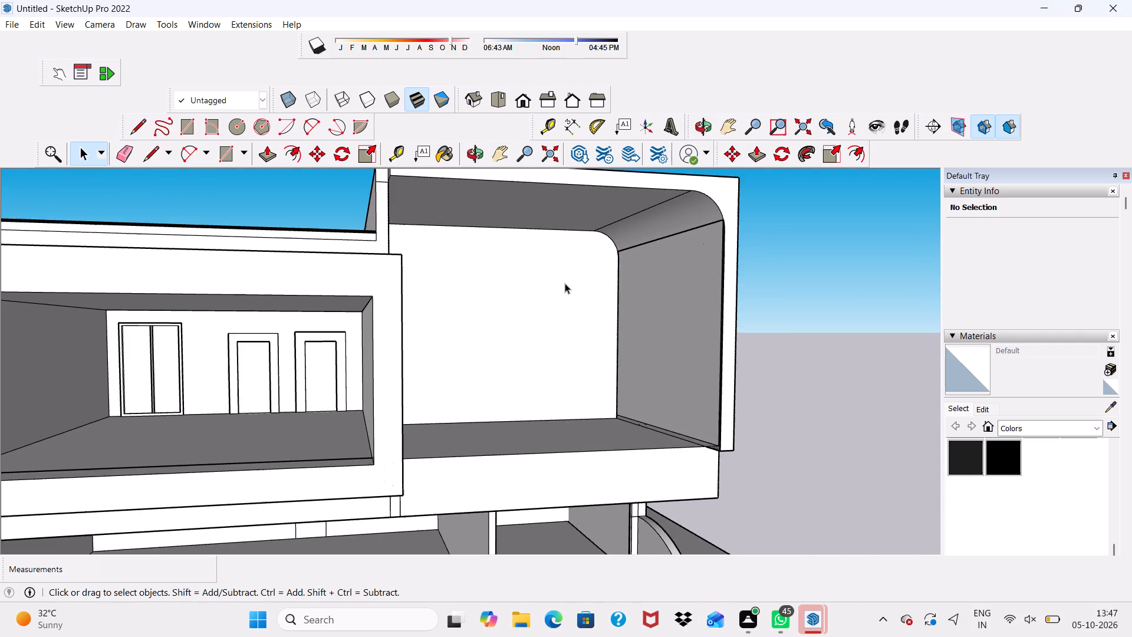
scroll(565, 283, "down", 1)
scroll(565, 283, "up", 1)
scroll(565, 283, "down", 2)
left_click(533, 292)
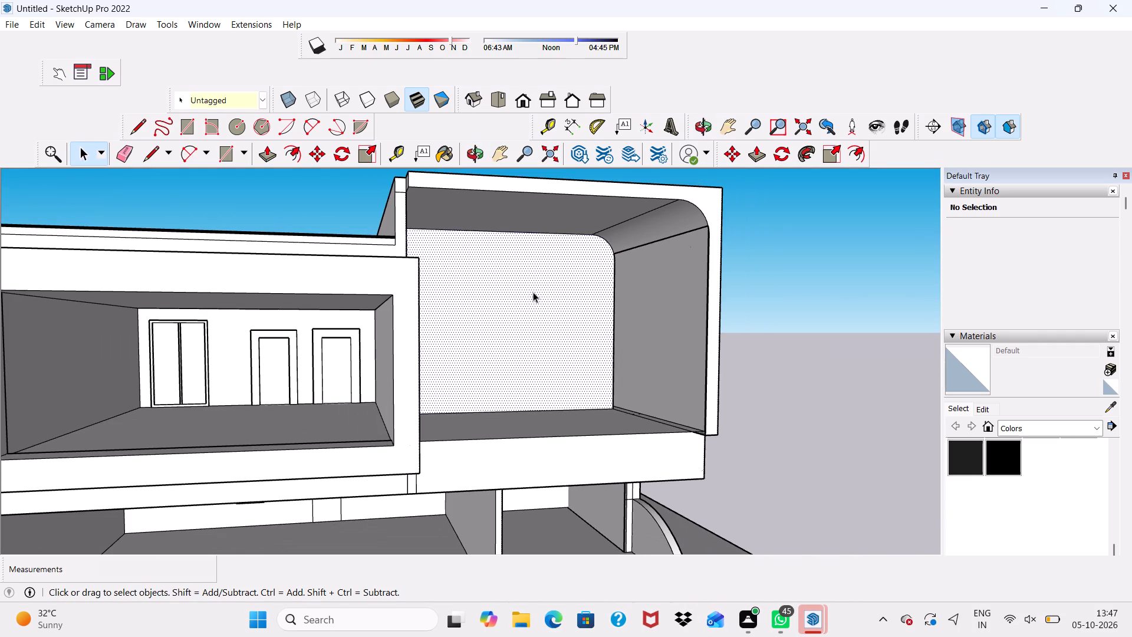
key("p")
left_click_drag(533, 292, 534, 293)
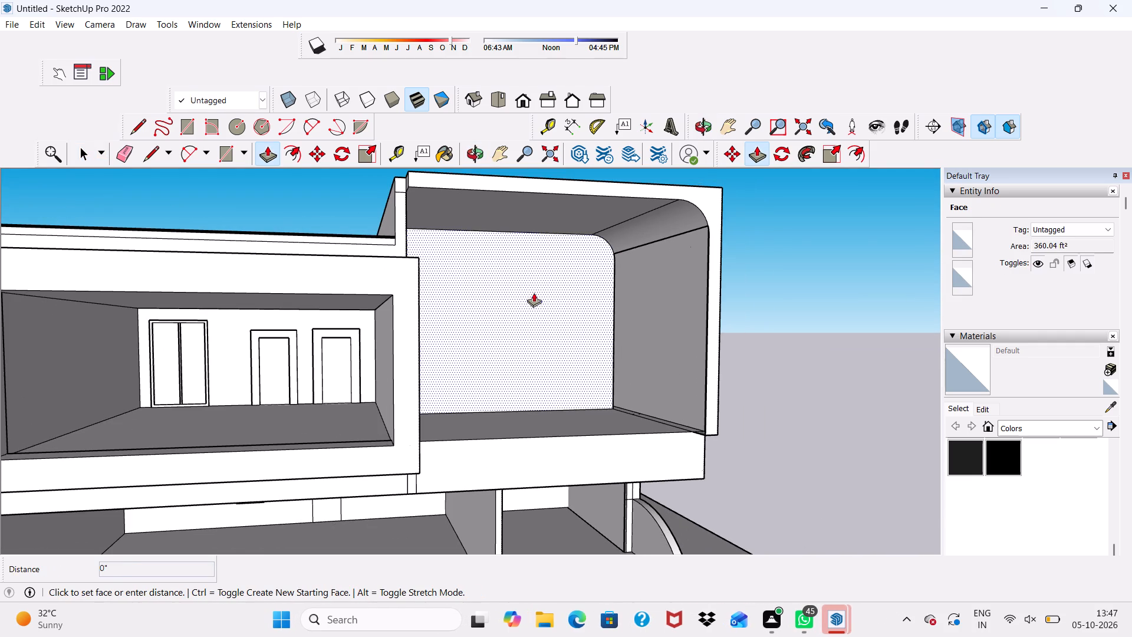
left_click_drag(534, 293, 569, 340)
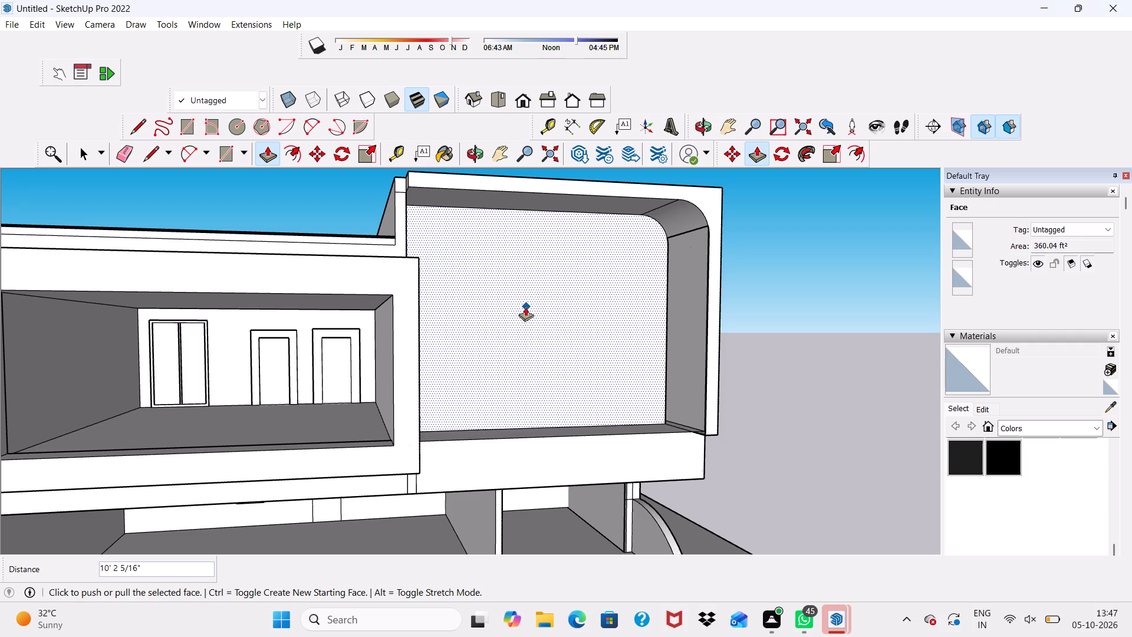
left_click(525, 307)
Examine the shallower recess and its frame against the rest of the front elevation.
key("o")
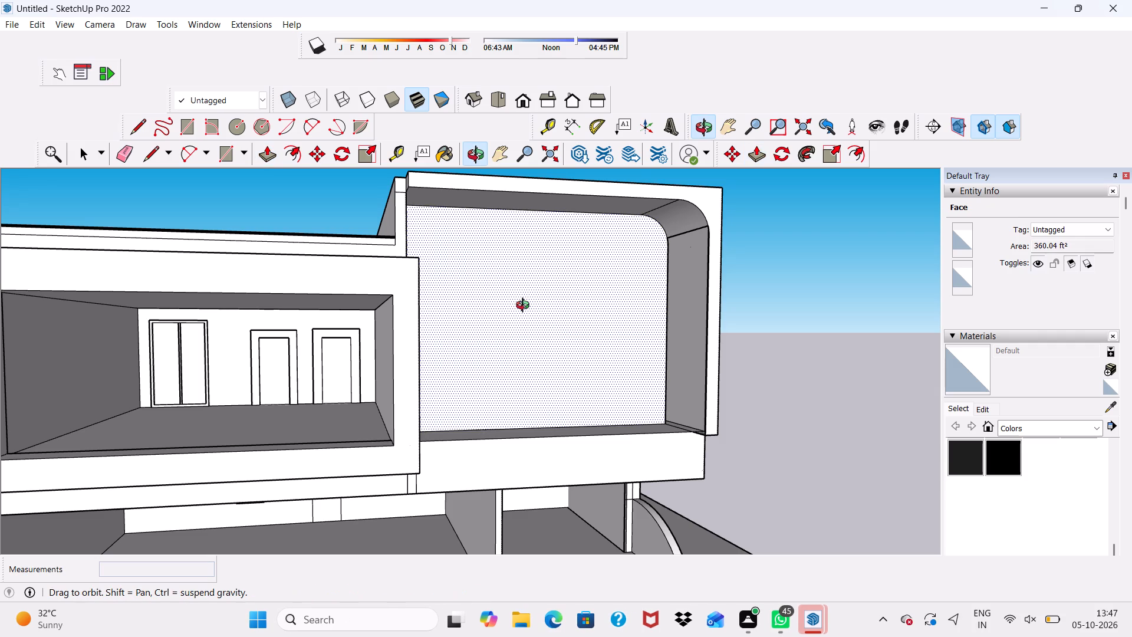
left_click_drag(622, 344, 514, 347)
scroll(514, 347, "down", 5, "ctrl")
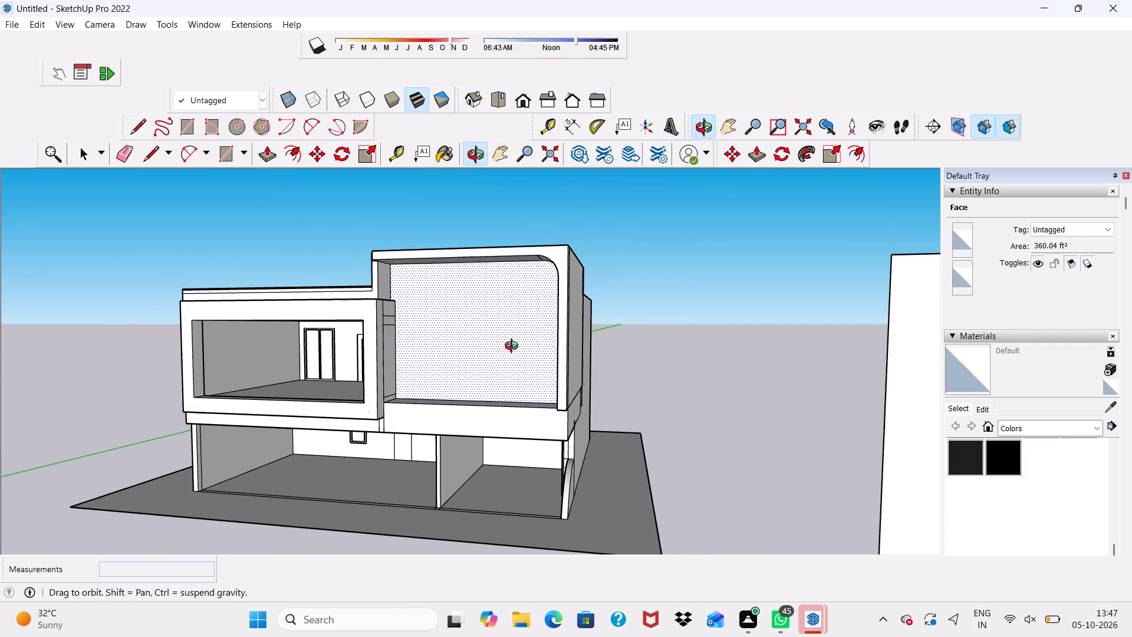
left_click_drag(482, 322, 584, 330)
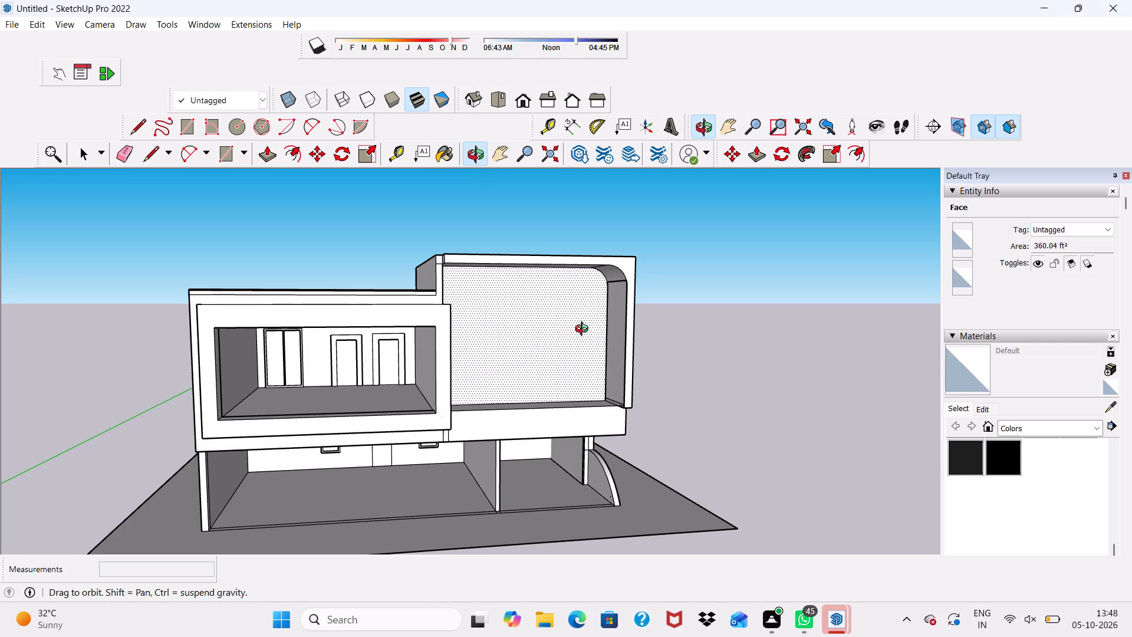
scroll(555, 347, "up", 4)
middle_click_drag(555, 347, 494, 344)
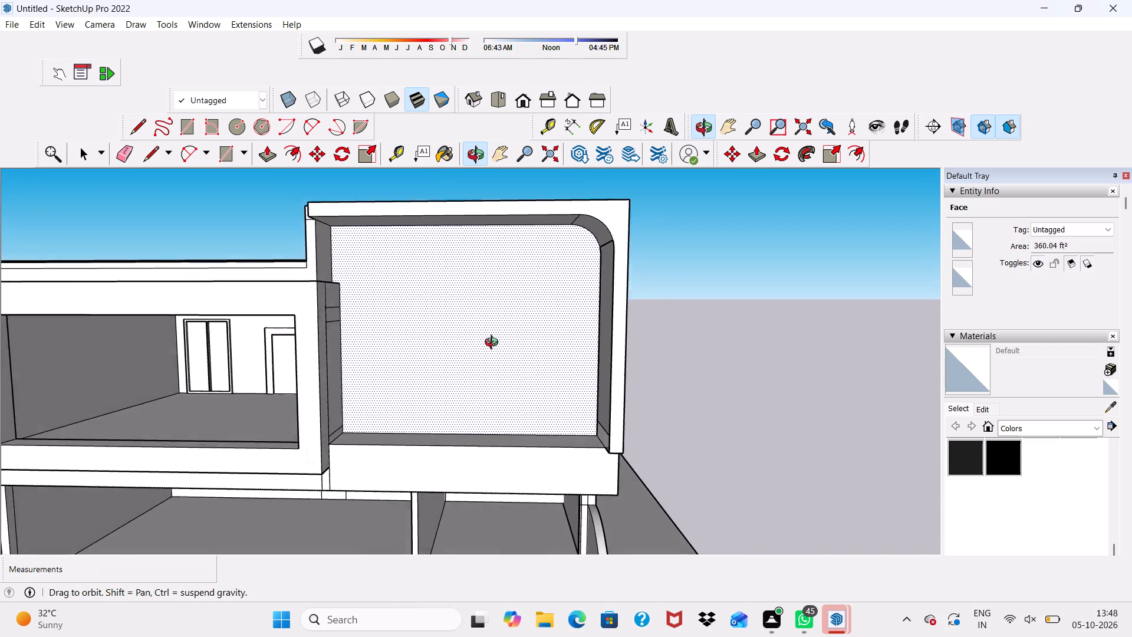
middle_click_drag(494, 344, 486, 323)
scroll(497, 318, "up", 4)
scroll(497, 318, "down", 4)
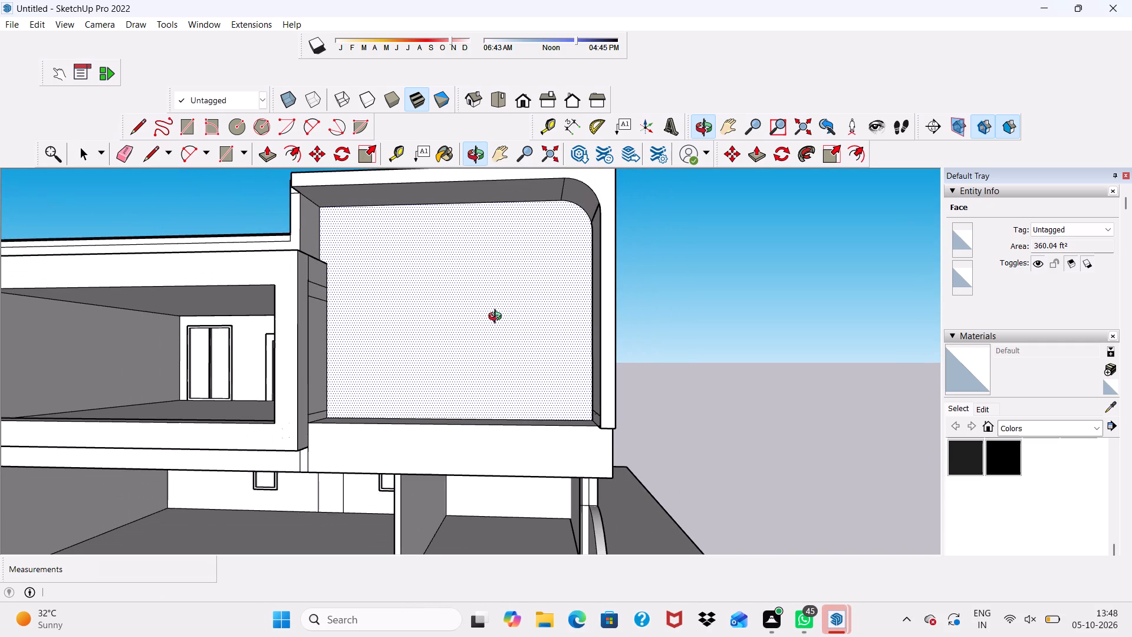
scroll(496, 307, "up", 3)
scroll(360, 307, "down", 2)
scroll(447, 284, "down", 2)
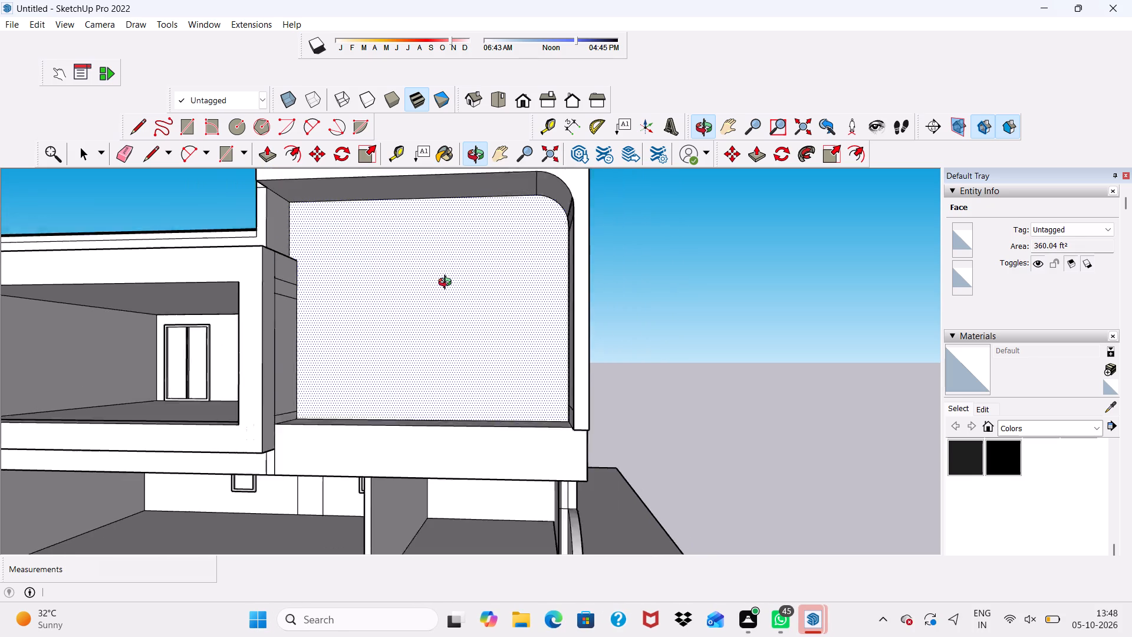
scroll(447, 284, "down", 3)
middle_click_drag(436, 285, 486, 291)
scroll(322, 322, "up", 3)
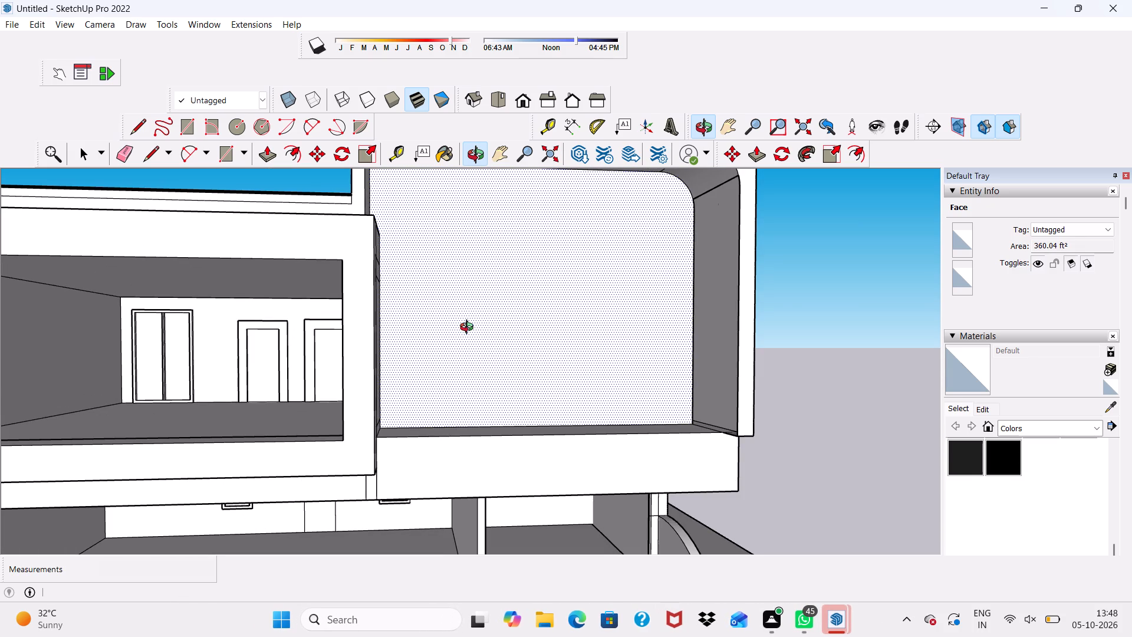
scroll(469, 329, "down", 7)
middle_click_drag(466, 330, 459, 362)
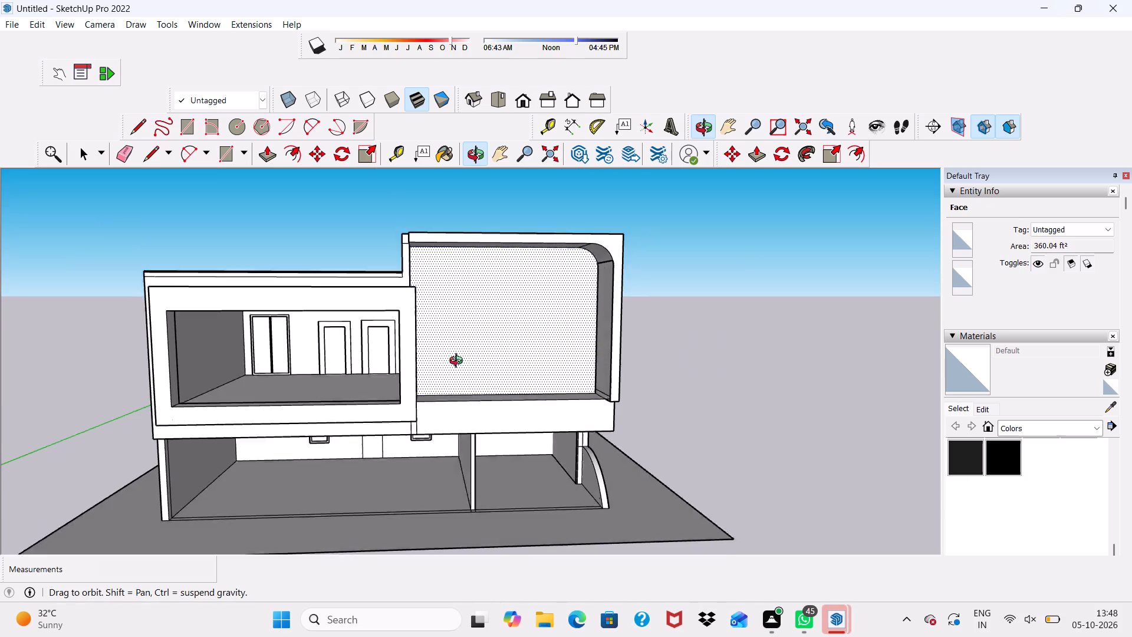
middle_click_drag(459, 362, 447, 382)
scroll(363, 365, "up", 6)
scroll(223, 405, "down", 2)
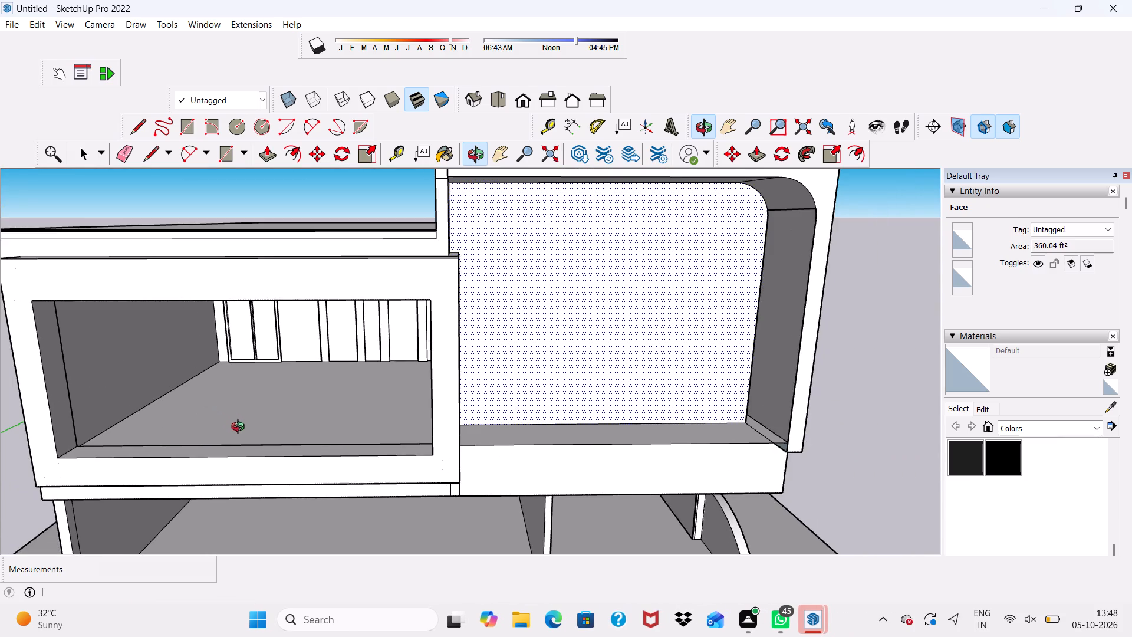
Examine the doors and window inside the upper balcony opening and the ground-floor front below.
scroll(241, 429, "up", 2)
scroll(248, 423, "down", 2)
scroll(250, 422, "up", 1)
middle_click_drag(293, 367, 353, 305)
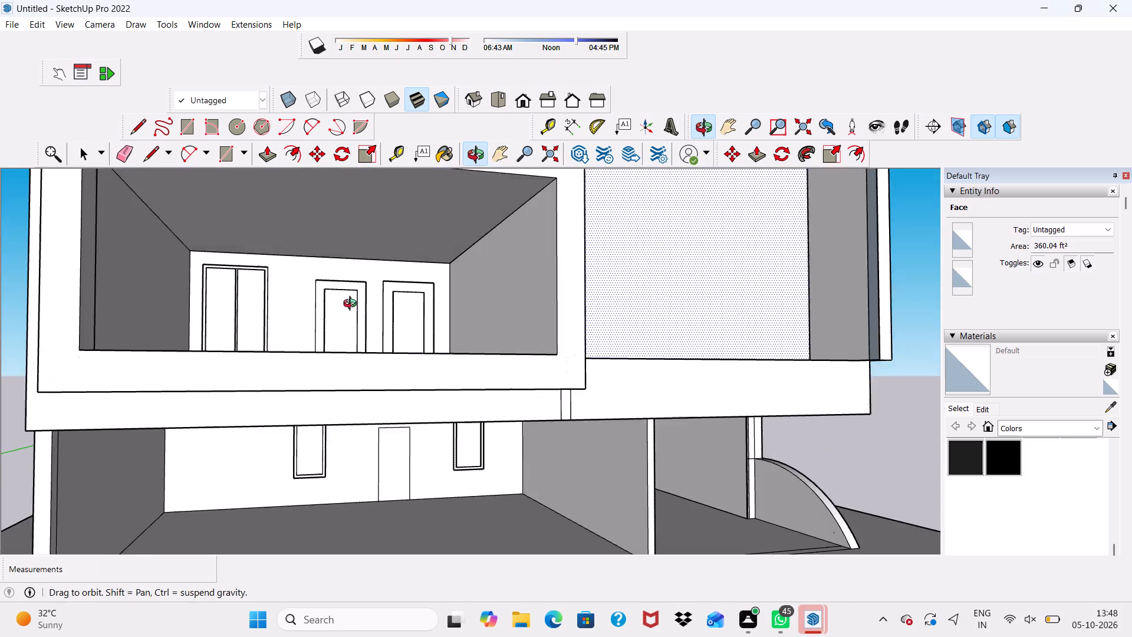
middle_click_drag(353, 305, 321, 340)
scroll(344, 307, "up", 3)
scroll(400, 271, "up", 2)
scroll(477, 252, "up", 3)
scroll(481, 251, "down", 4)
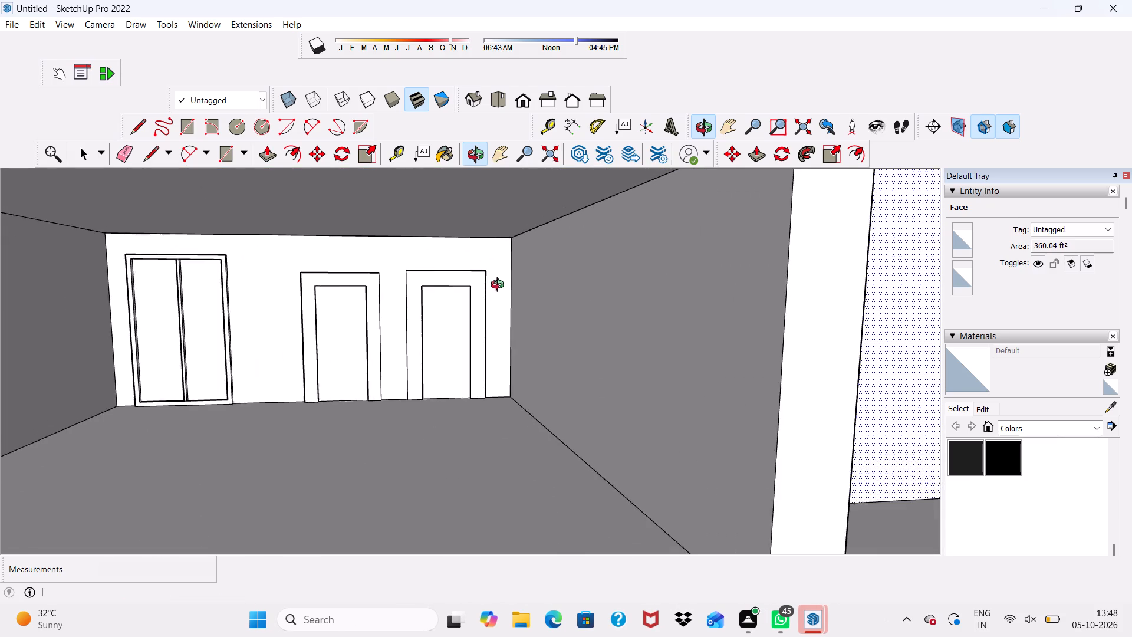
scroll(500, 286, "down", 2)
middle_click_drag(500, 285, 493, 279)
scroll(495, 272, "up", 2)
scroll(495, 272, "down", 2)
scroll(495, 272, "up", 2)
scroll(495, 272, "down", 5)
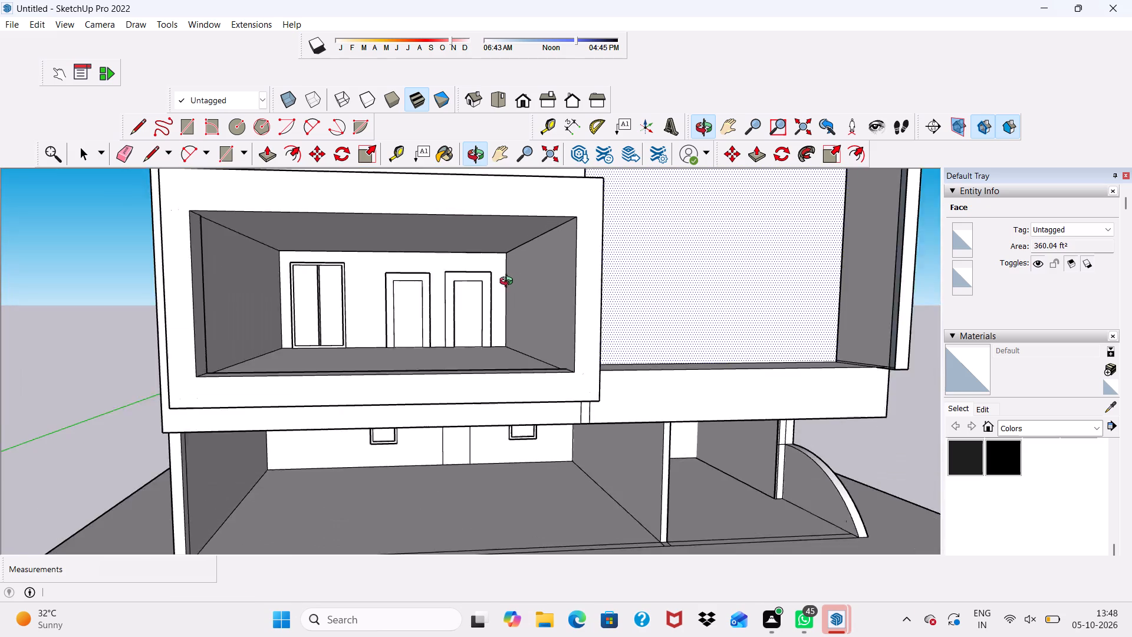
scroll(519, 283, "up", 1)
scroll(520, 284, "down", 1)
scroll(552, 347, "up", 3)
scroll(552, 347, "down", 1)
middle_click_drag(554, 349, 520, 311)
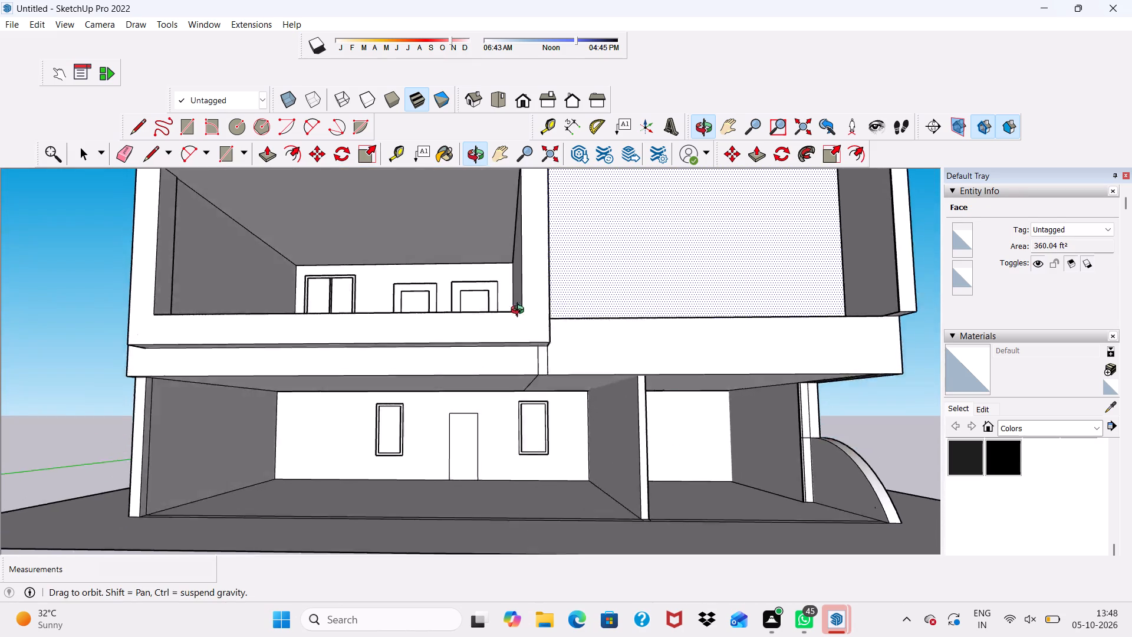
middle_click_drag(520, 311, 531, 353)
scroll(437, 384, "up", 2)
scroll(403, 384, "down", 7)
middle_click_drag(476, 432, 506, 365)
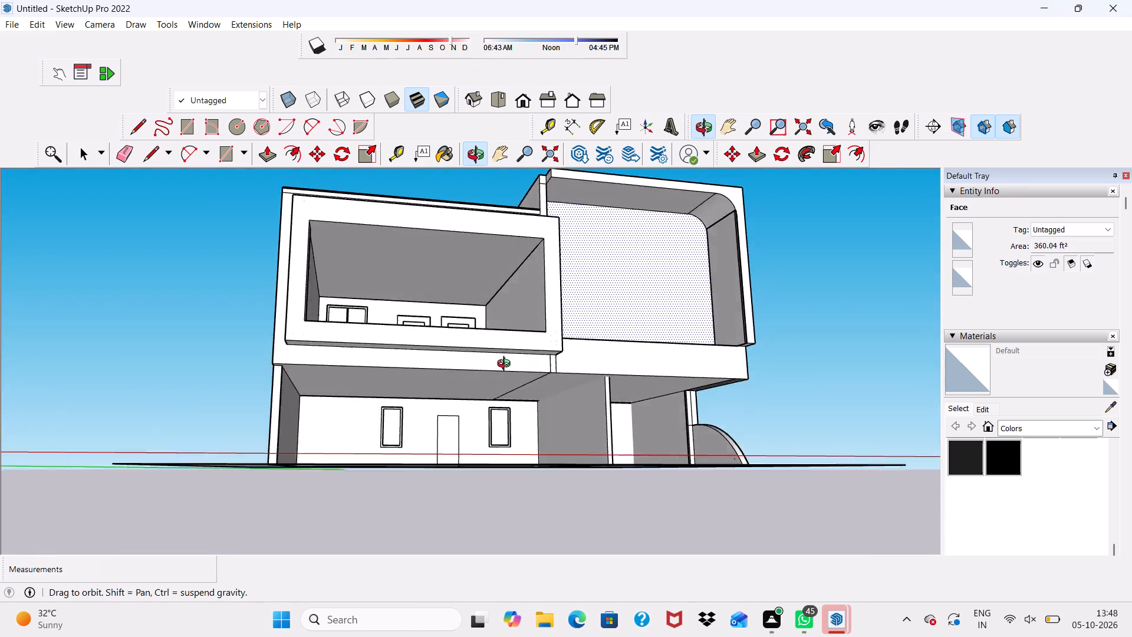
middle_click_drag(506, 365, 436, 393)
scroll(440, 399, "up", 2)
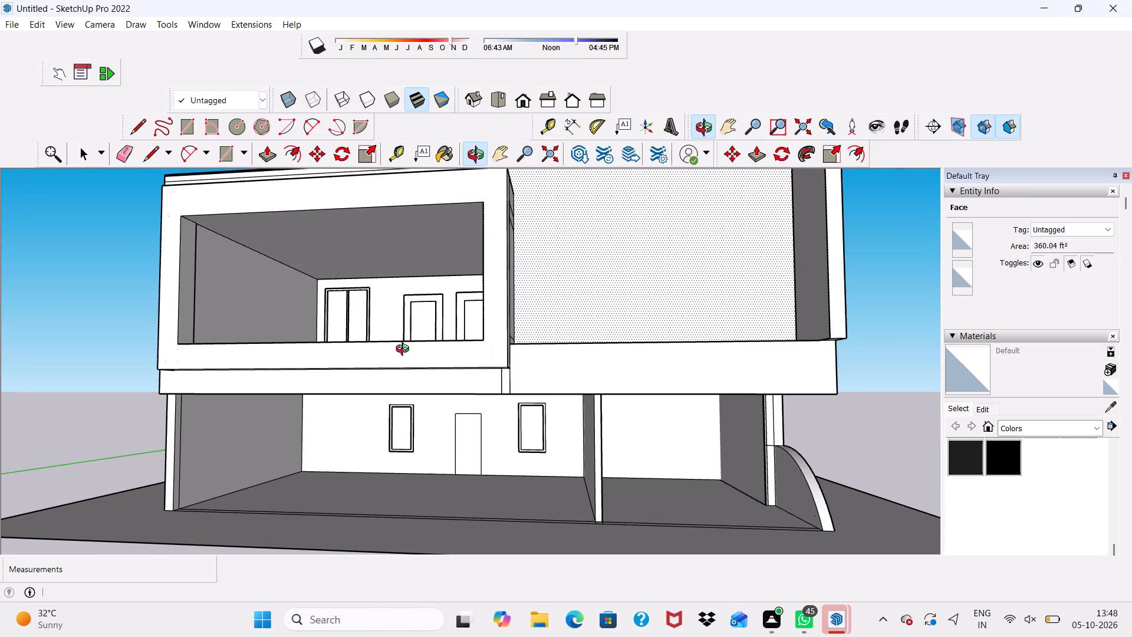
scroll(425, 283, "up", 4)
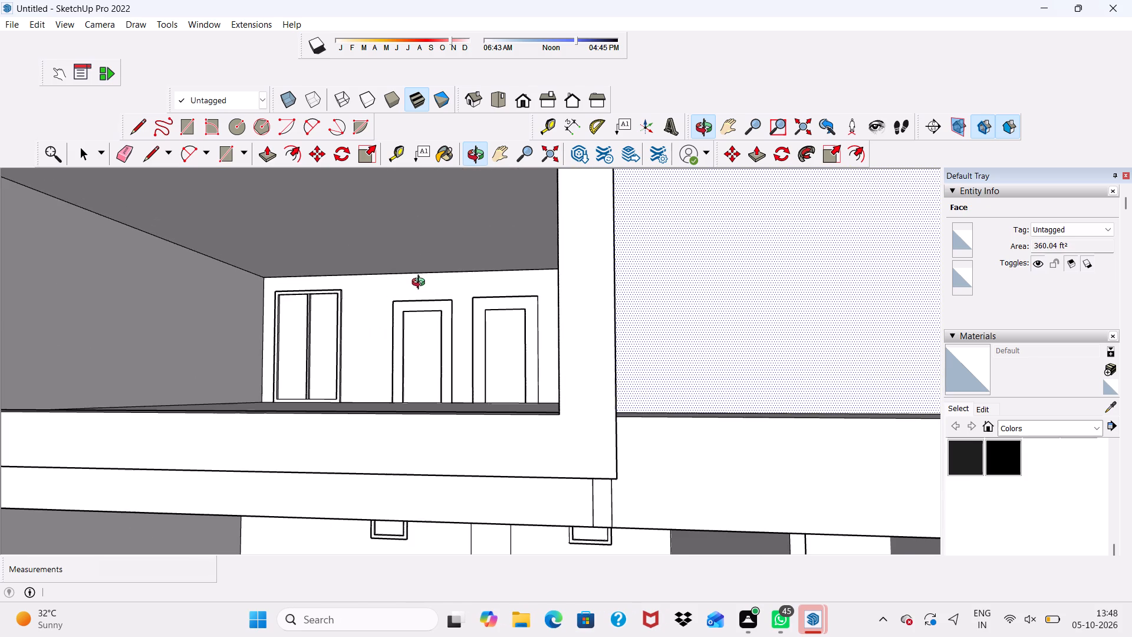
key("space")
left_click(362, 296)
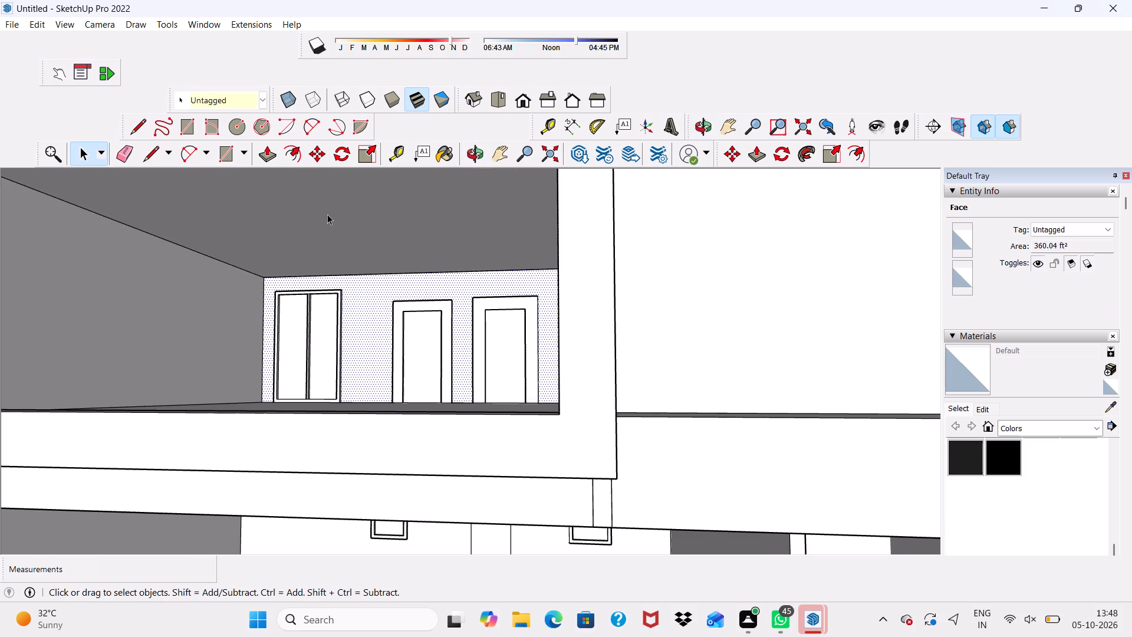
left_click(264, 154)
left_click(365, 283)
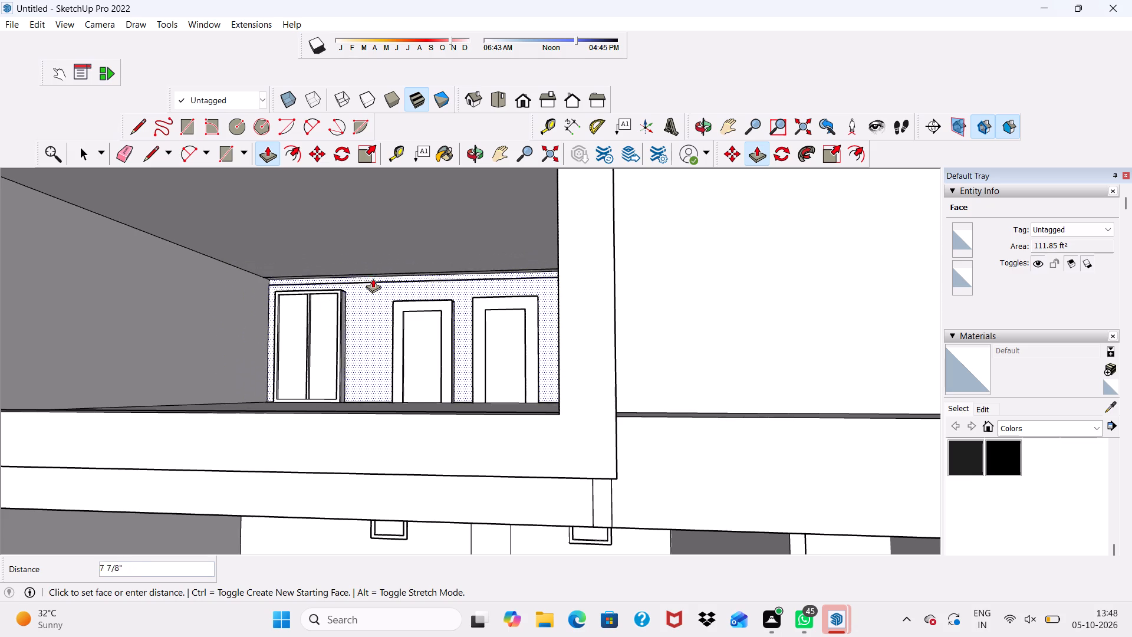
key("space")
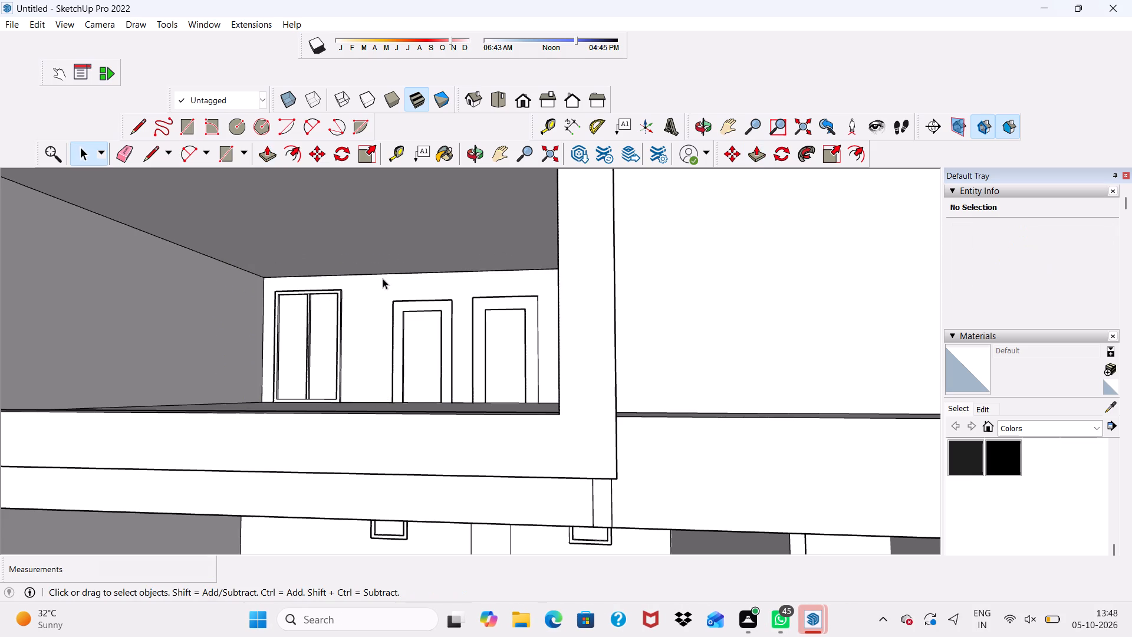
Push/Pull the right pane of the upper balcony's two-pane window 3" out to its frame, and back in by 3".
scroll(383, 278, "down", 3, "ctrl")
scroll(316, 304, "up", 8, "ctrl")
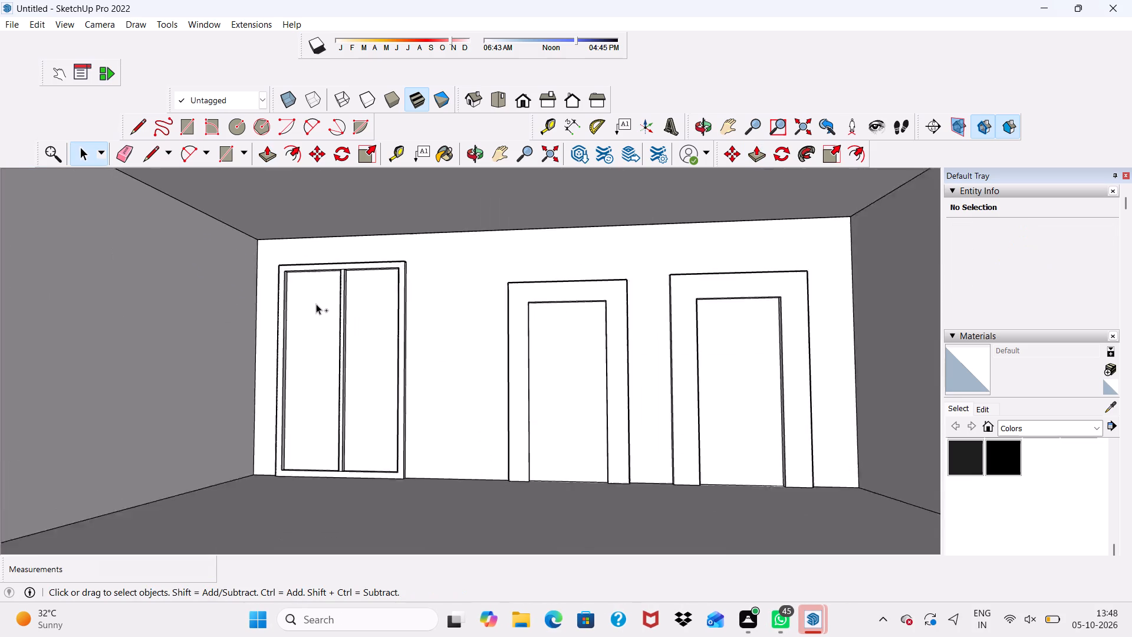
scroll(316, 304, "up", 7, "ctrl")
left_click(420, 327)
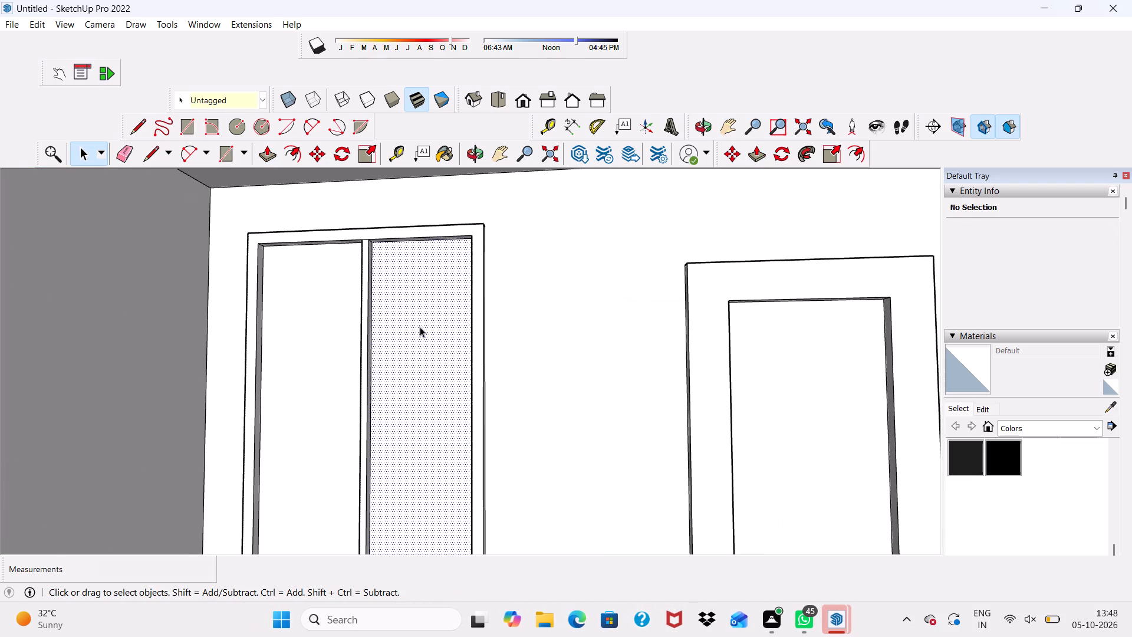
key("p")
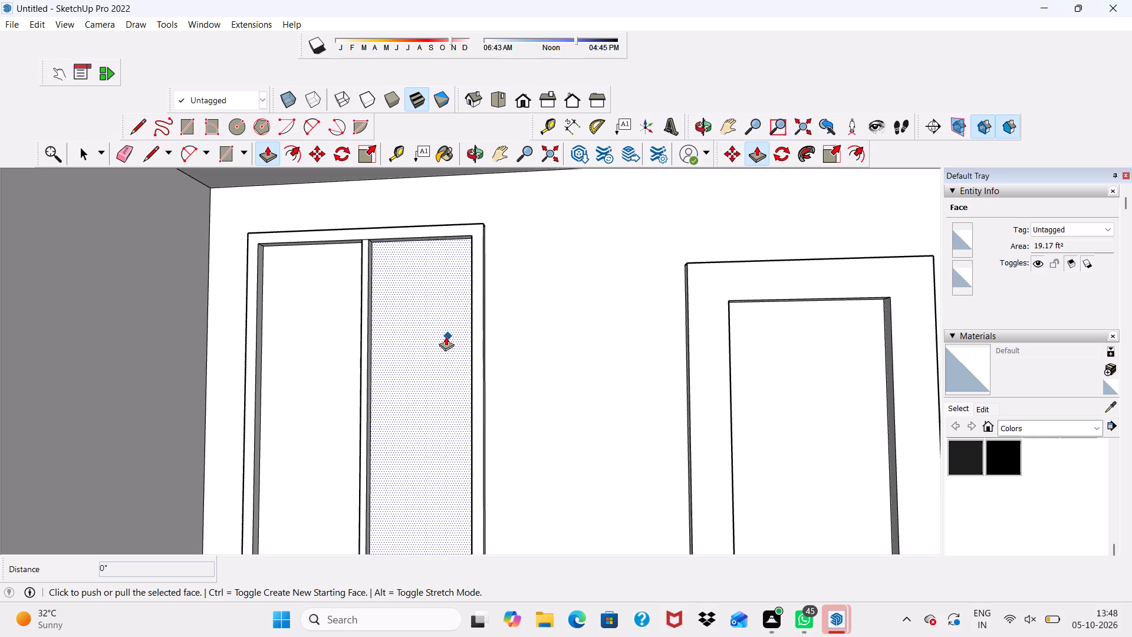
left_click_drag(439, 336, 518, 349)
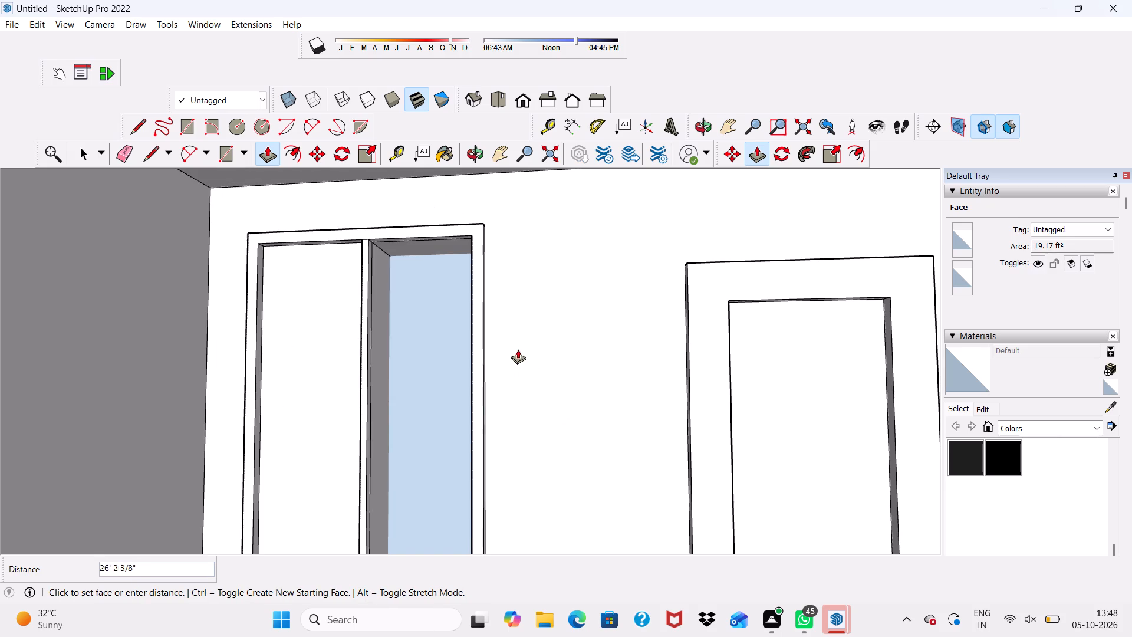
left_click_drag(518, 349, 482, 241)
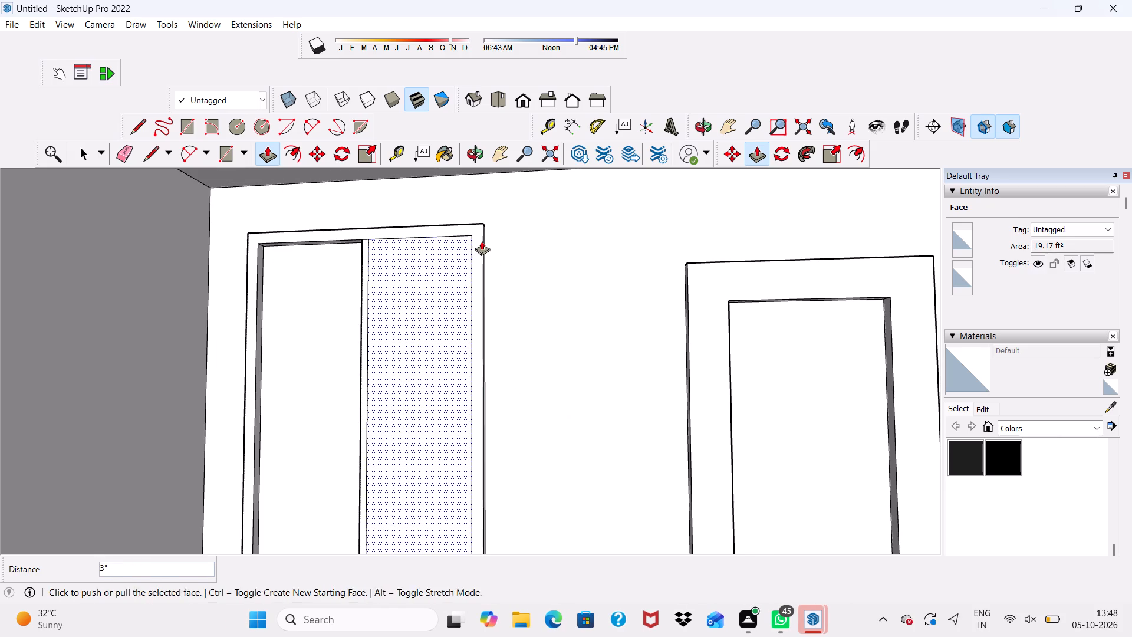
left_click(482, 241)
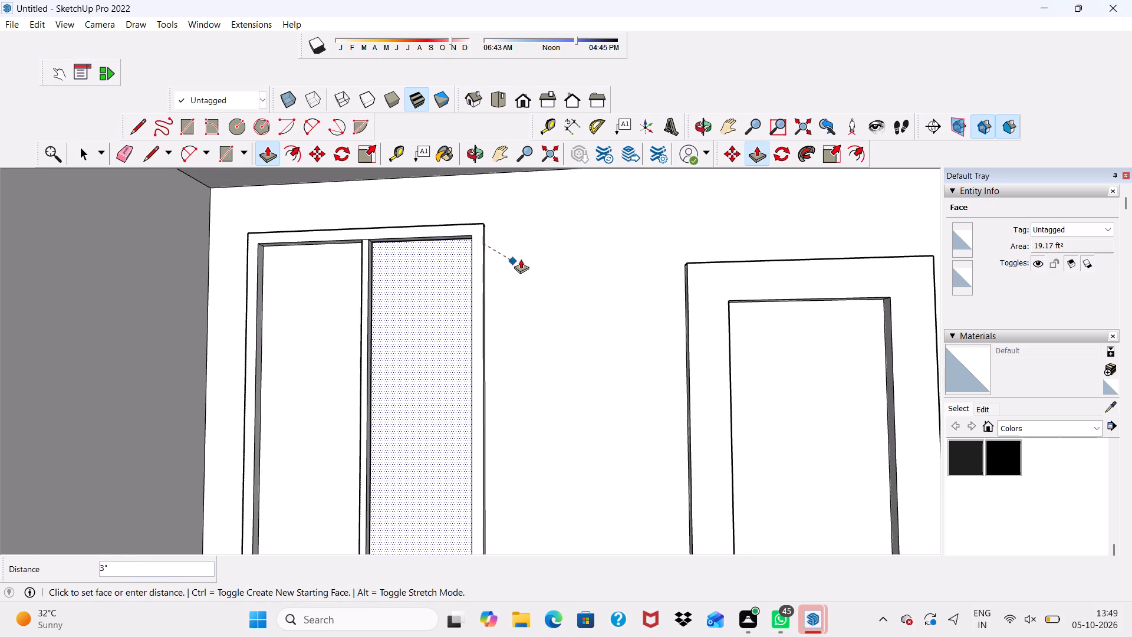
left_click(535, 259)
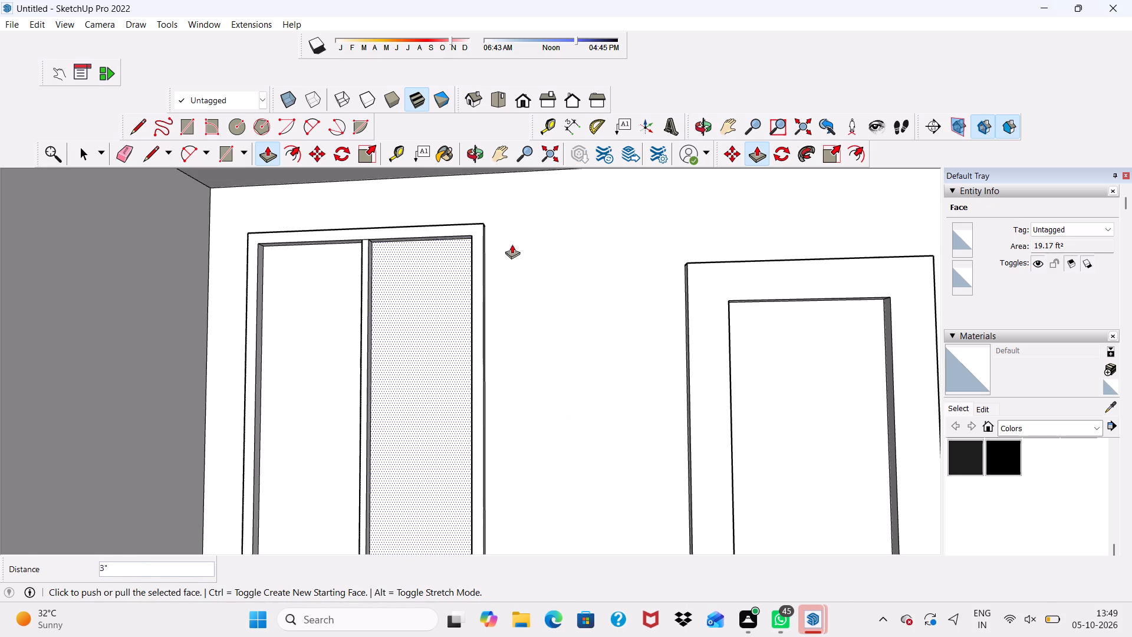